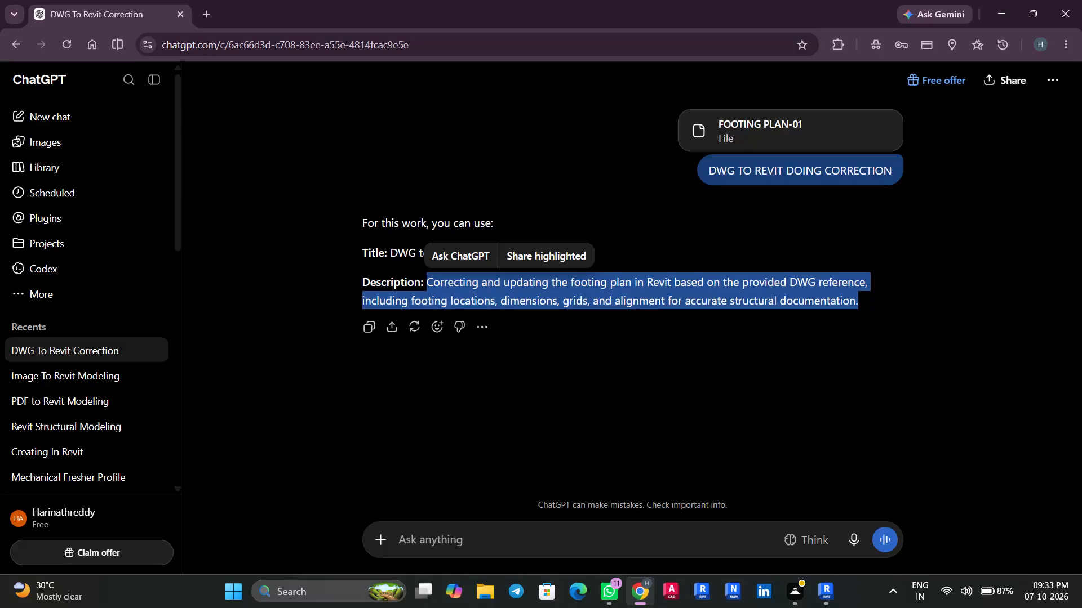
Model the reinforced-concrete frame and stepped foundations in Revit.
Switch to Revit, then save and close the SEMI-DUPLEX HOUSE project.
{"action": "left_click", "coordinate": [1067, 24]}
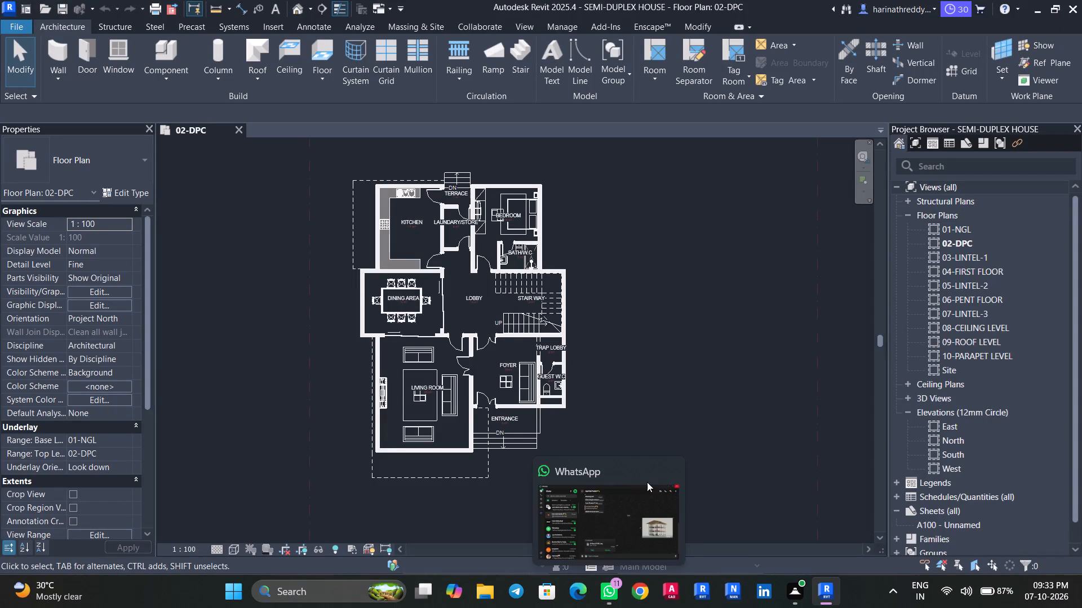
{"action": "left_click", "coordinate": [669, 478]}
{"action": "scroll", "coordinate": [636, 387], "scroll_direction": "down", "scroll_amount": 2}
{"action": "key", "text": "ctrl+s"}
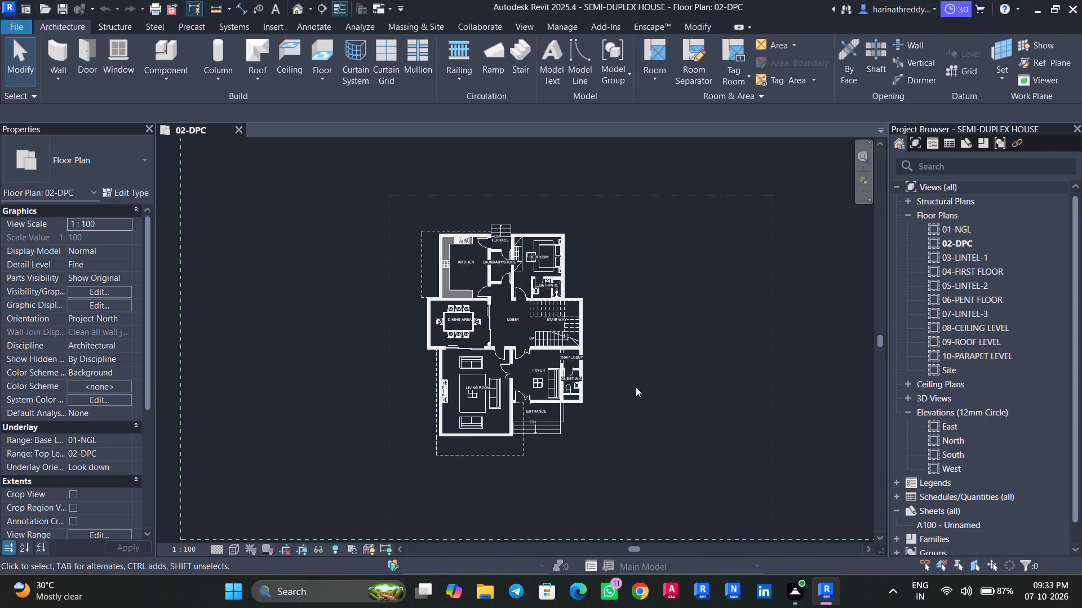
{"action": "key", "text": "ctrl+w"}
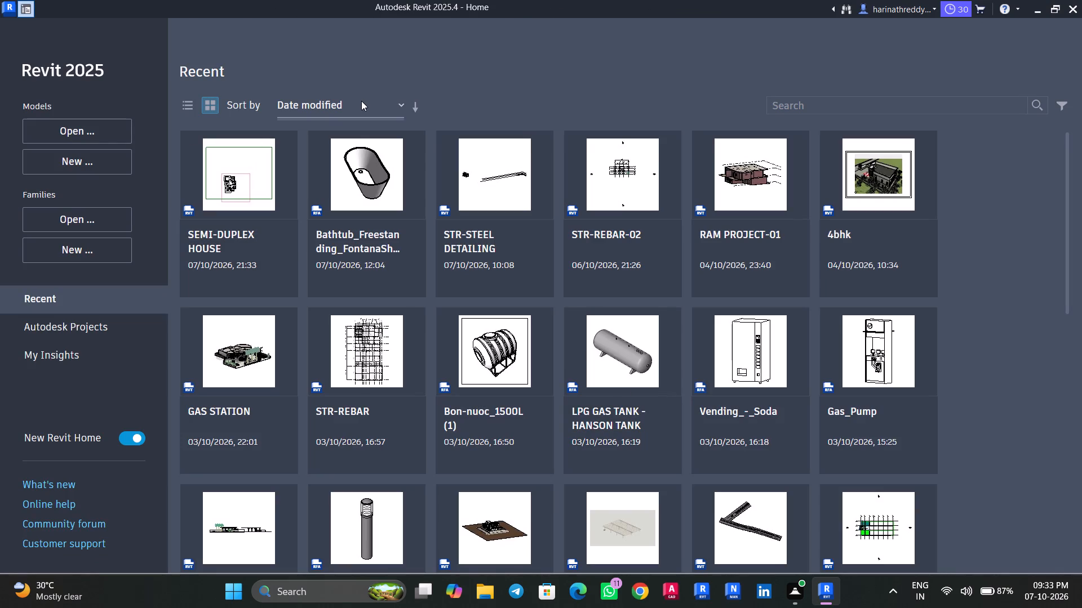
Create a new project from the structural template.
{"action": "key", "text": "ctrl+n"}
{"action": "key", "text": "Down"}
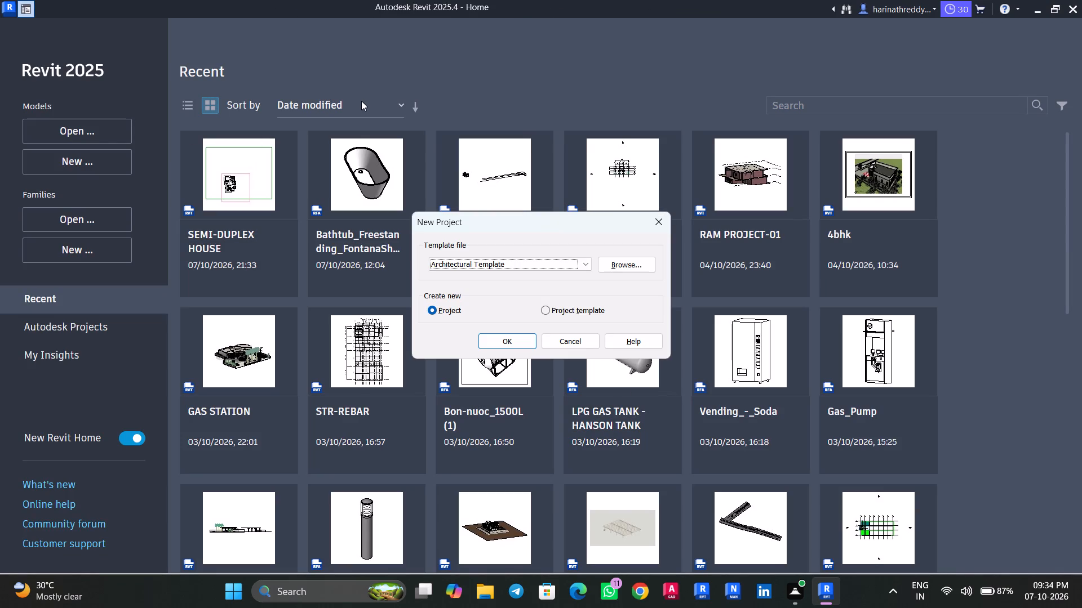
{"action": "key", "text": "Down"}
{"action": "key", "text": "Return"}
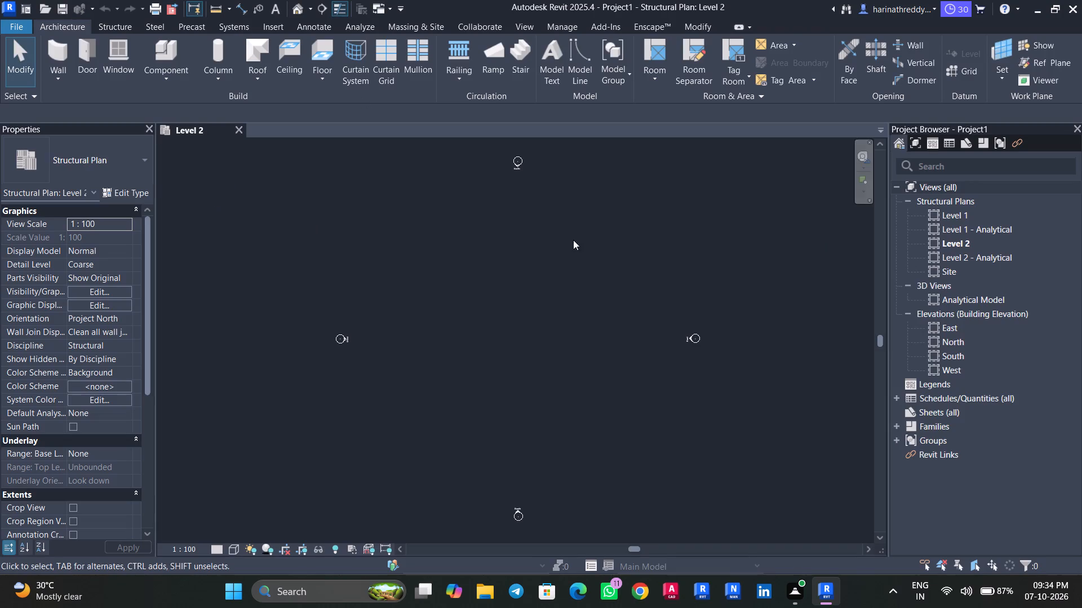
Open the Level 1 structural plan and the East building elevation showing the level lines.
{"action": "double_click", "coordinate": [963, 213]}
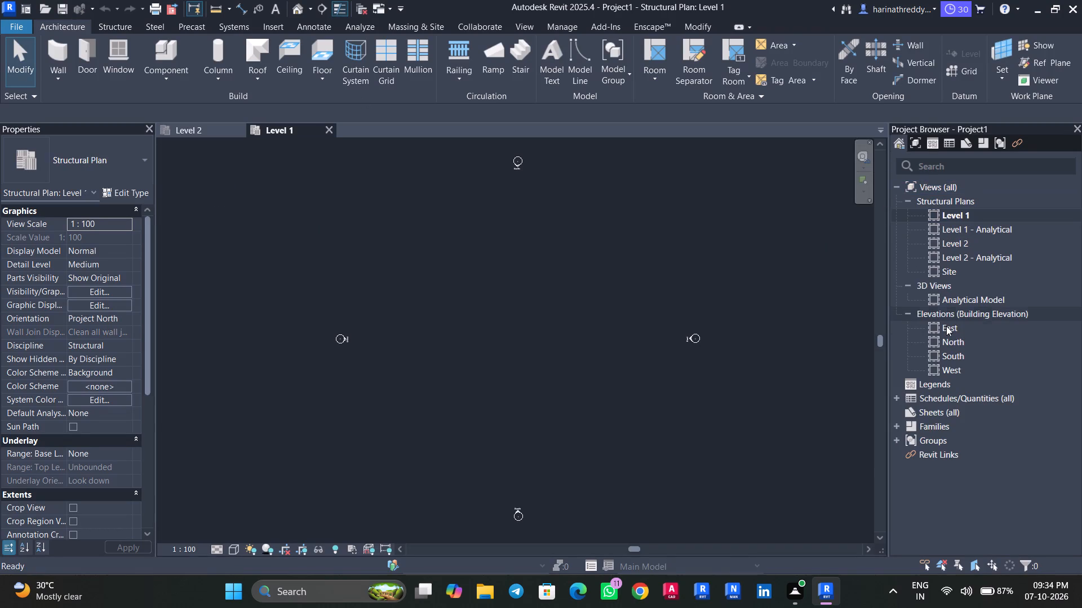
{"action": "double_click", "coordinate": [946, 326]}
{"action": "scroll", "coordinate": [757, 351], "scroll_direction": "down", "scroll_amount": 3}
{"action": "middle_click_drag", "start_coordinate": [756, 351], "coordinate": [662, 356]}
{"action": "scroll", "coordinate": [594, 337], "scroll_direction": "up", "scroll_amount": 2}
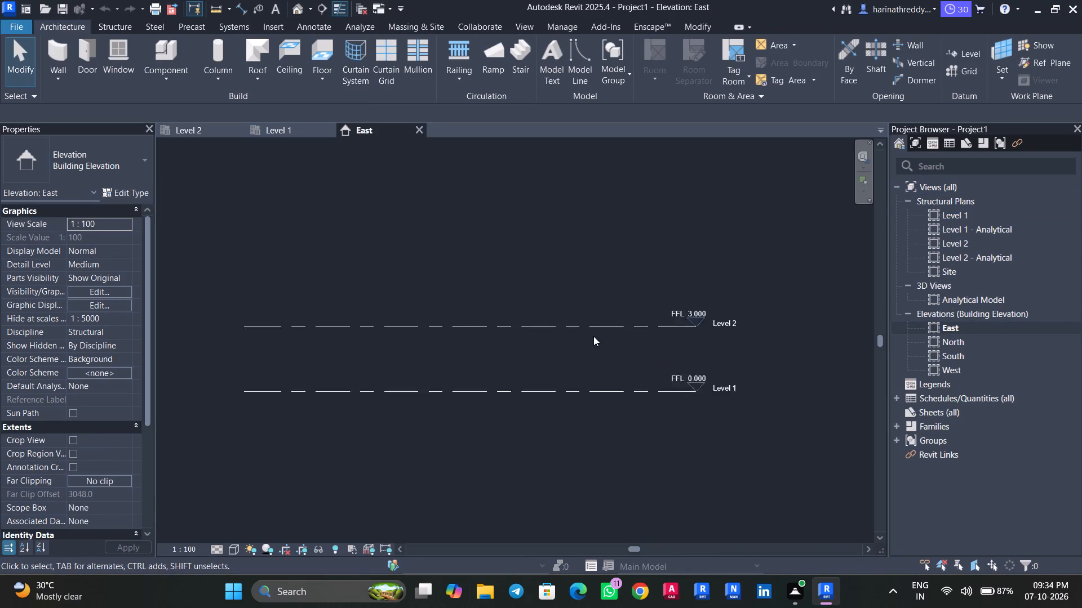
{"action": "scroll", "coordinate": [593, 336], "scroll_direction": "up", "scroll_amount": 2}
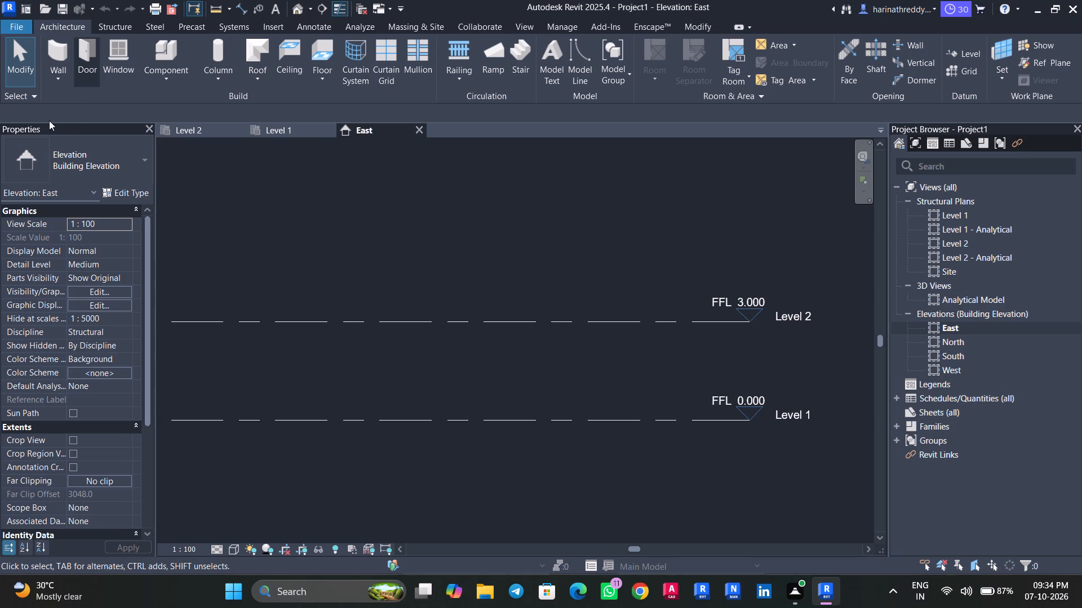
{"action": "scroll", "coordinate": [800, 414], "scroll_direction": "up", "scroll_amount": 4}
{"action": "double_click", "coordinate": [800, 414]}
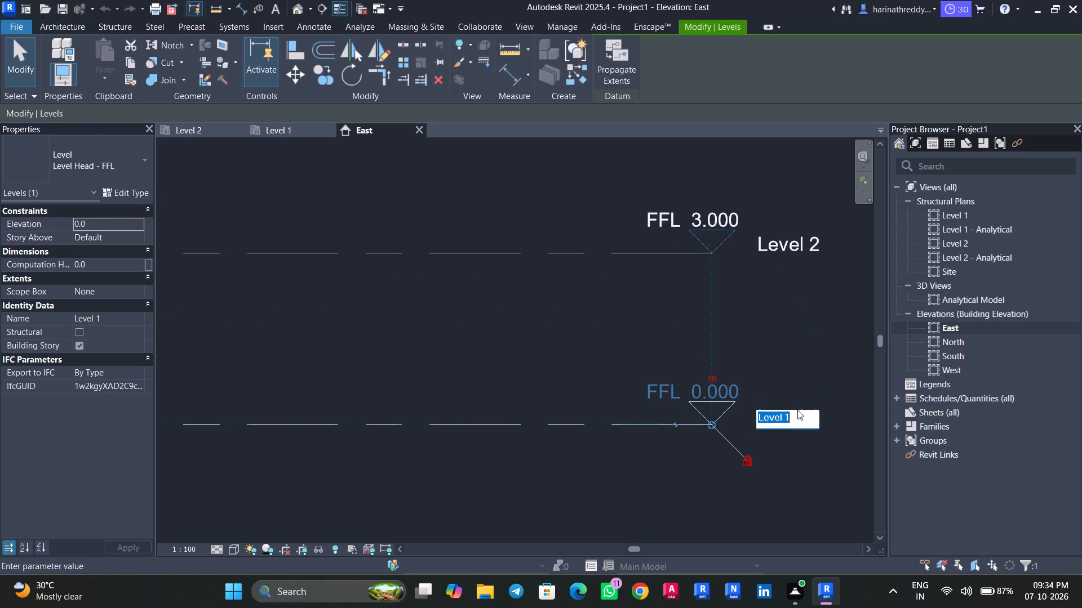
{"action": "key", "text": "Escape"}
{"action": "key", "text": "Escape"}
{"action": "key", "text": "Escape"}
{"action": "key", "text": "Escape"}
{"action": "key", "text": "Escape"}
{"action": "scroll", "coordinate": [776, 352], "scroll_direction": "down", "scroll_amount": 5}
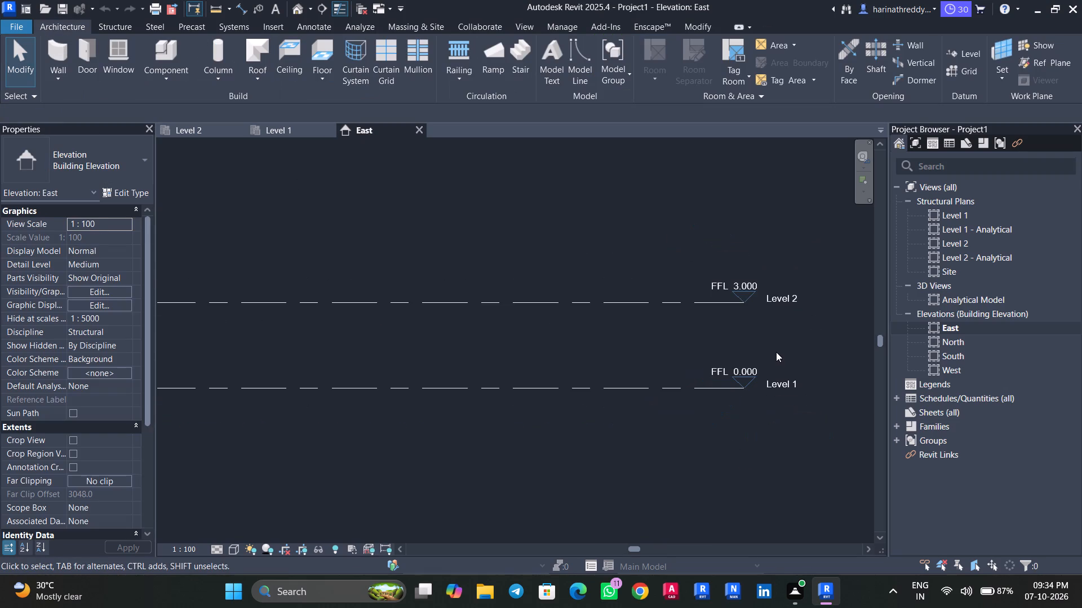
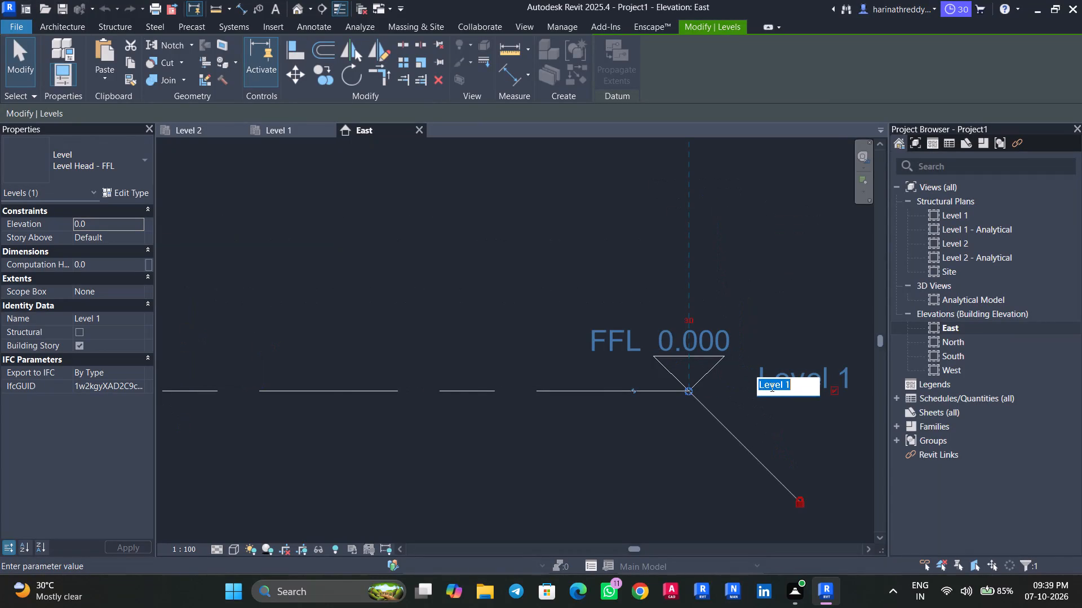
Rename Level 1 as AFL.
{"action": "type", "text": "AFL"}
{"action": "key", "text": "Return"}
Set the AFL level's elevation to -6'.
{"action": "left_click", "coordinate": [685, 334]}
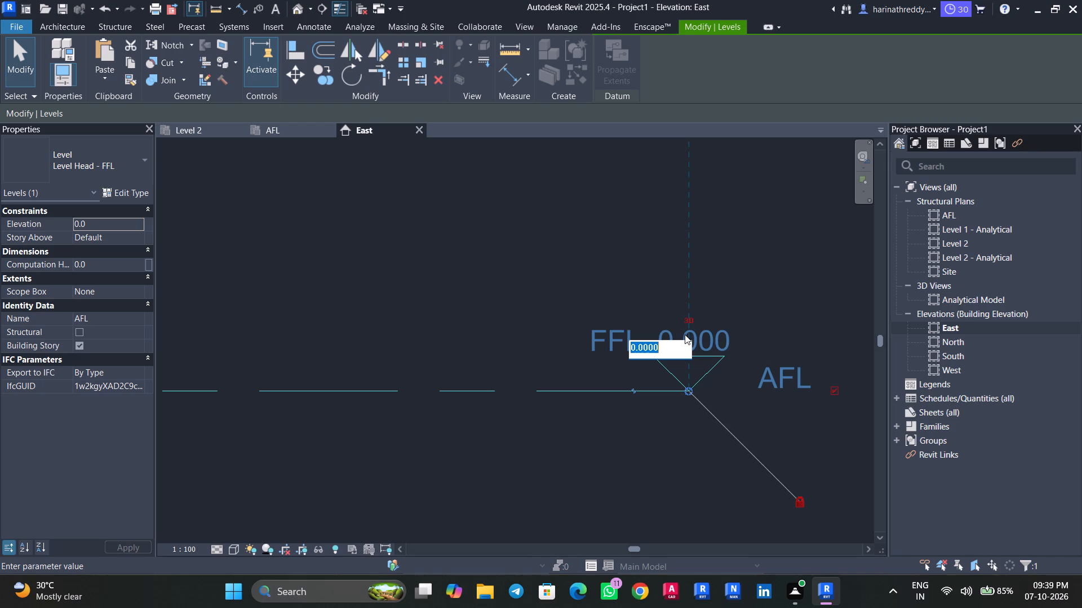
{"action": "left_click_drag", "start_coordinate": [665, 351], "coordinate": [590, 351]}
{"action": "key", "text": "6"}
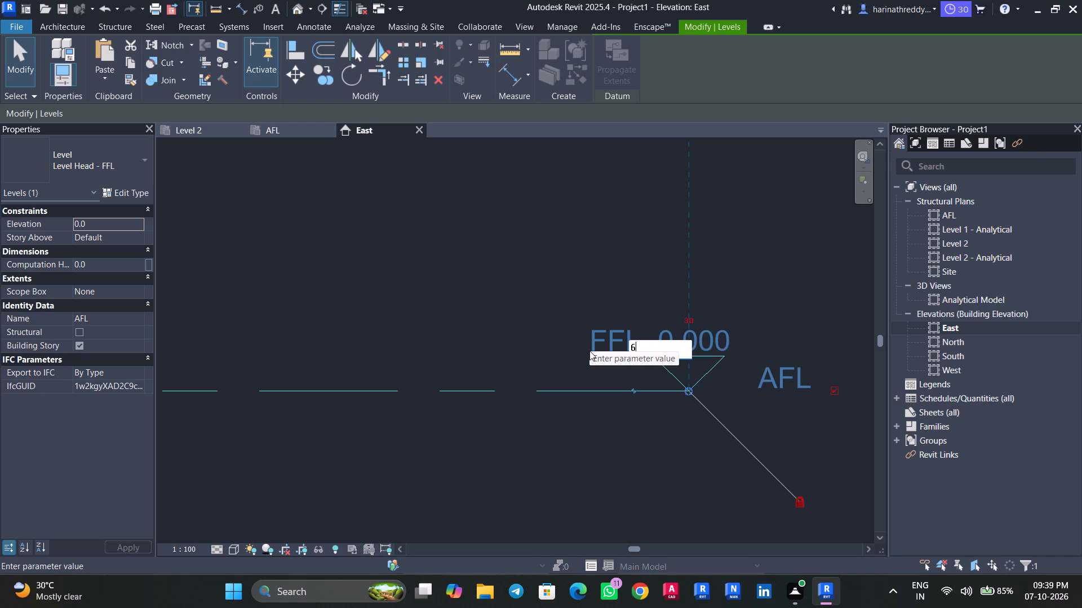
{"action": "key", "text": "BackSpace"}
{"action": "key", "text": "BackSpace"}
{"action": "key", "text": "BackSpace"}
{"action": "type", "text": "-6'"}
{"action": "key", "text": "Return"}
{"action": "scroll", "coordinate": [595, 354], "scroll_direction": "down", "scroll_amount": 5}
{"action": "scroll", "coordinate": [620, 363], "scroll_direction": "up", "scroll_amount": 1}
{"action": "scroll", "coordinate": [620, 363], "scroll_direction": "down", "scroll_amount": 1}
{"action": "scroll", "coordinate": [620, 363], "scroll_direction": "up", "scroll_amount": 1}
{"action": "scroll", "coordinate": [620, 363], "scroll_direction": "down", "scroll_amount": 2}
{"action": "key", "text": "Escape"}
{"action": "key", "text": "Escape"}
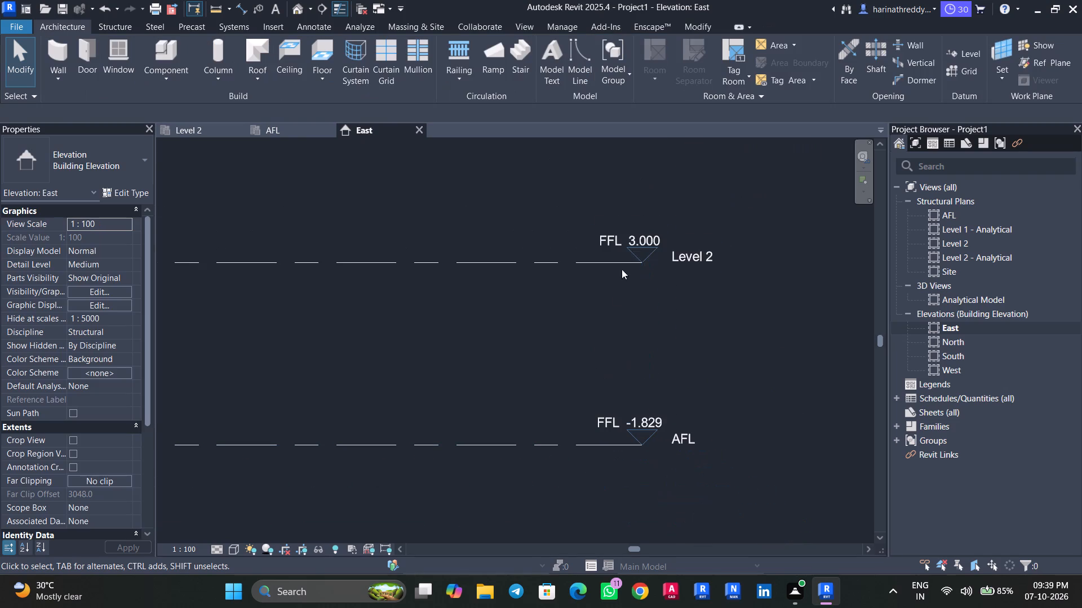
Set the Level 2 elevation to 0.
{"action": "double_click", "coordinate": [643, 240]}
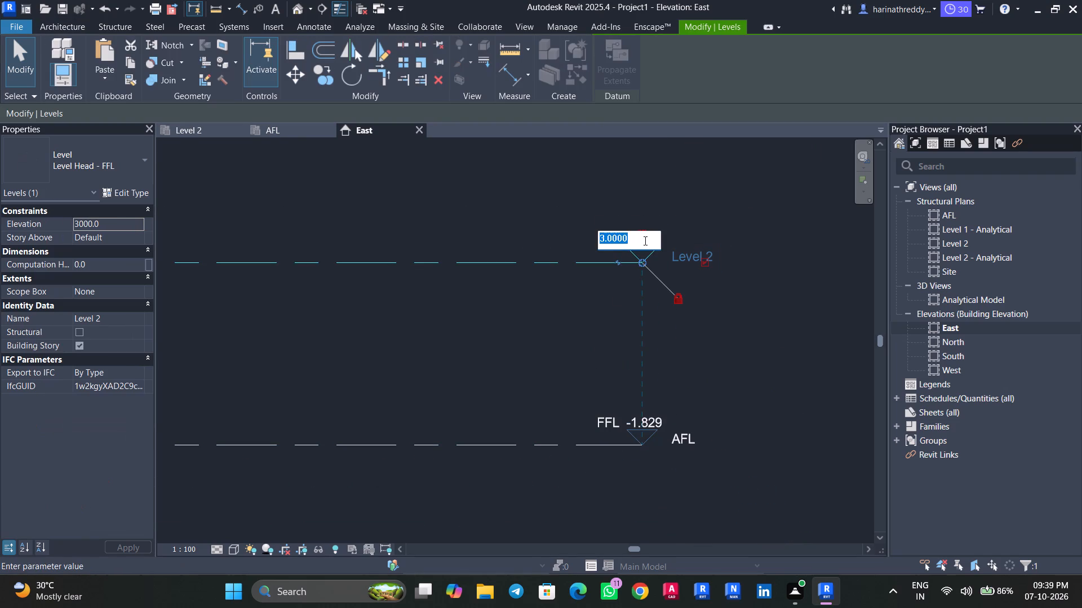
{"action": "key", "text": "0"}
{"action": "key", "text": "Return"}
{"action": "key", "text": "Escape"}
{"action": "key", "text": "Escape"}
Rename Level 2 as NGL.
{"action": "double_click", "coordinate": [688, 368]}
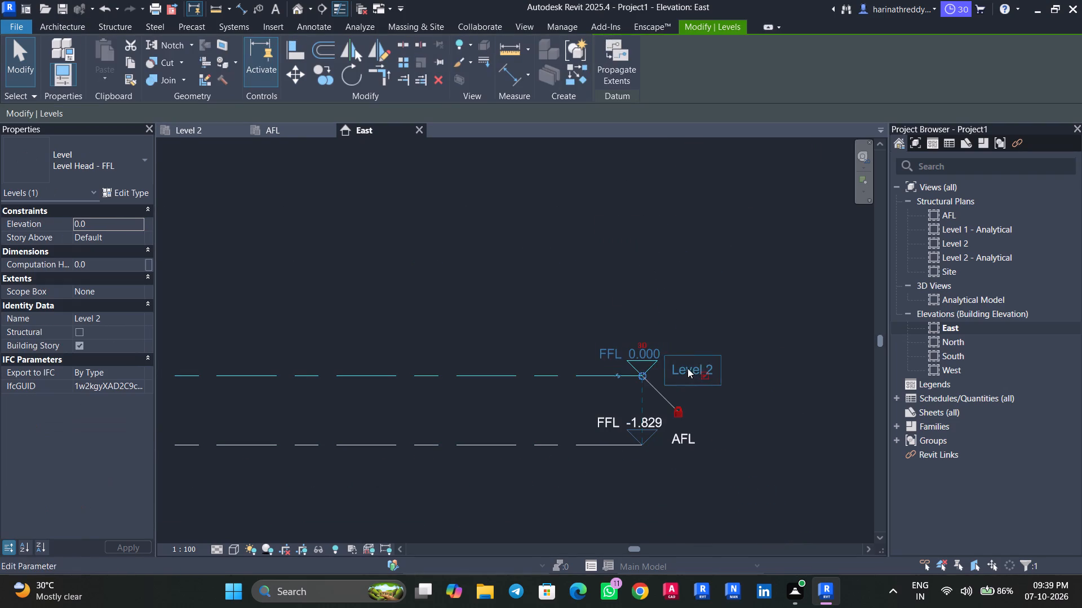
{"action": "type", "text": "NGL"}
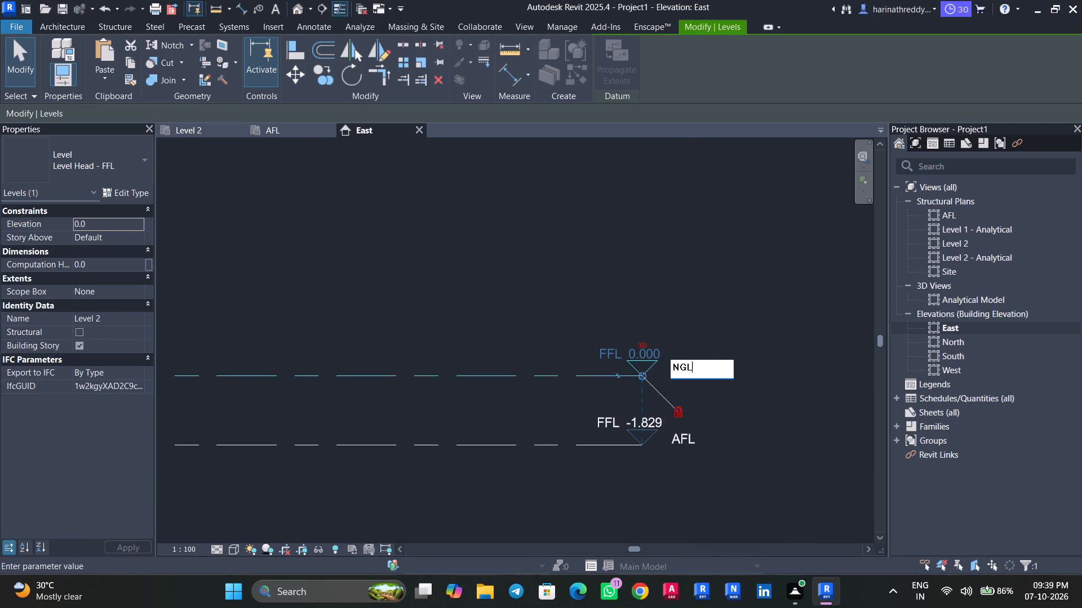
{"action": "left_click", "coordinate": [792, 408]}
{"action": "key", "text": "Escape"}
{"action": "key", "text": "Escape"}
{"action": "key", "text": "Escape"}
Add two levels by picking lines with a 3000 offset, one above NGL and another above that new level.
{"action": "scroll", "coordinate": [744, 375], "scroll_direction": "down", "scroll_amount": 1}
{"action": "scroll", "coordinate": [744, 375], "scroll_direction": "up", "scroll_amount": 1}
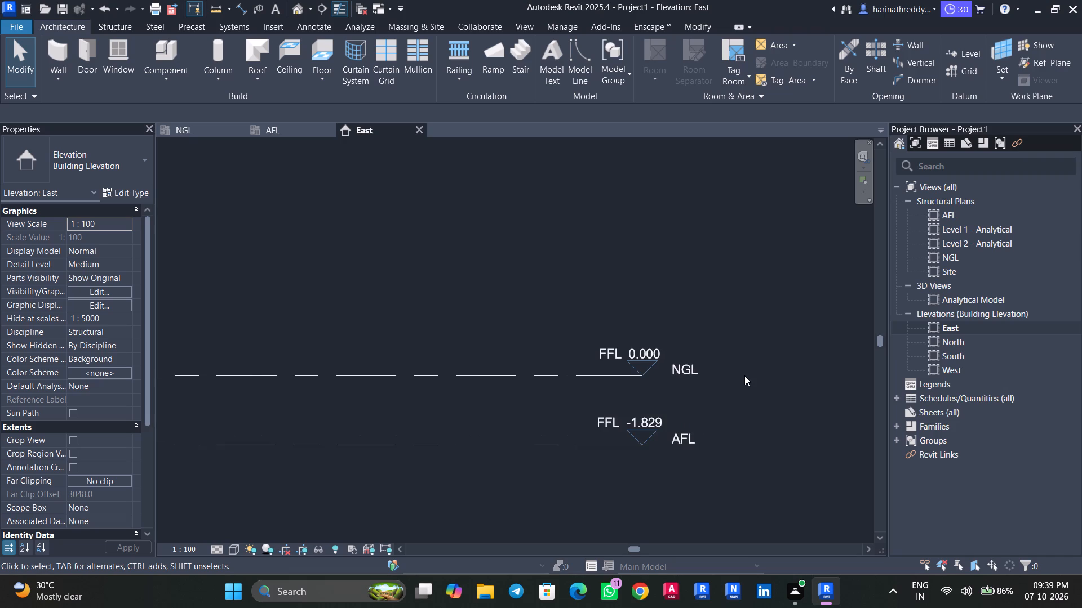
{"action": "scroll", "coordinate": [744, 375], "scroll_direction": "down", "scroll_amount": 1}
{"action": "scroll", "coordinate": [744, 375], "scroll_direction": "up", "scroll_amount": 1}
{"action": "scroll", "coordinate": [744, 375], "scroll_direction": "down", "scroll_amount": 3}
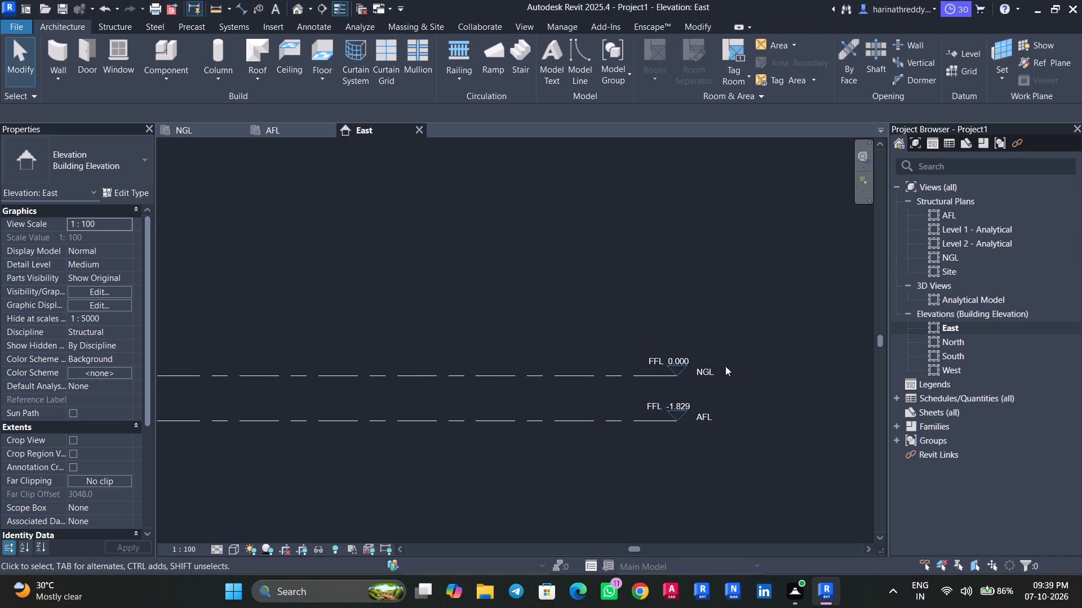
{"action": "scroll", "coordinate": [480, 354], "scroll_direction": "up", "scroll_amount": 3}
{"action": "scroll", "coordinate": [480, 354], "scroll_direction": "down", "scroll_amount": 1}
{"action": "middle_click_drag", "start_coordinate": [533, 365], "coordinate": [462, 383]}
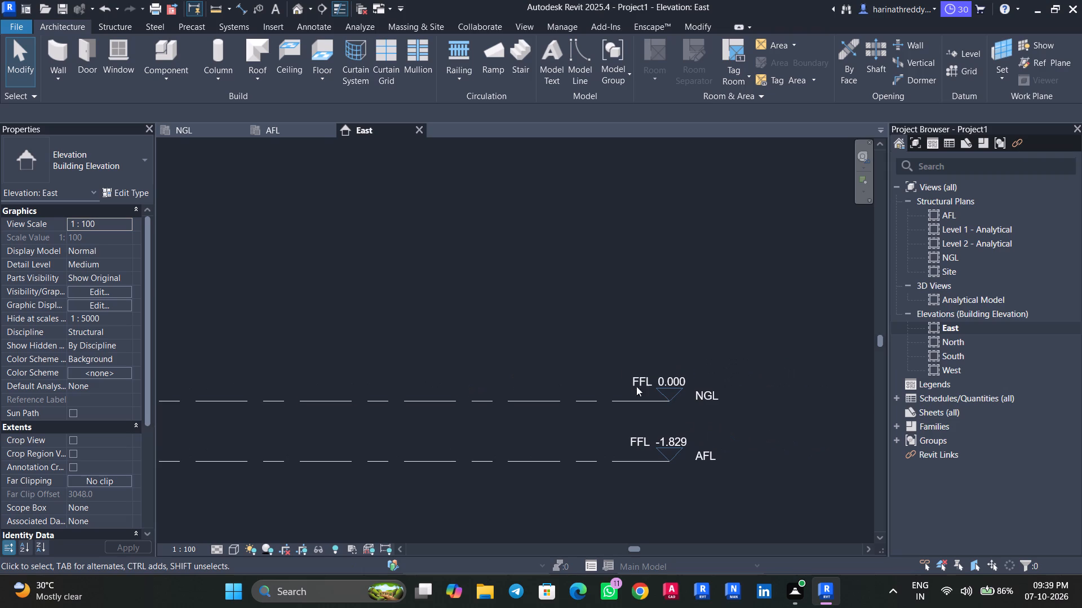
{"action": "type", "text": "LL"}
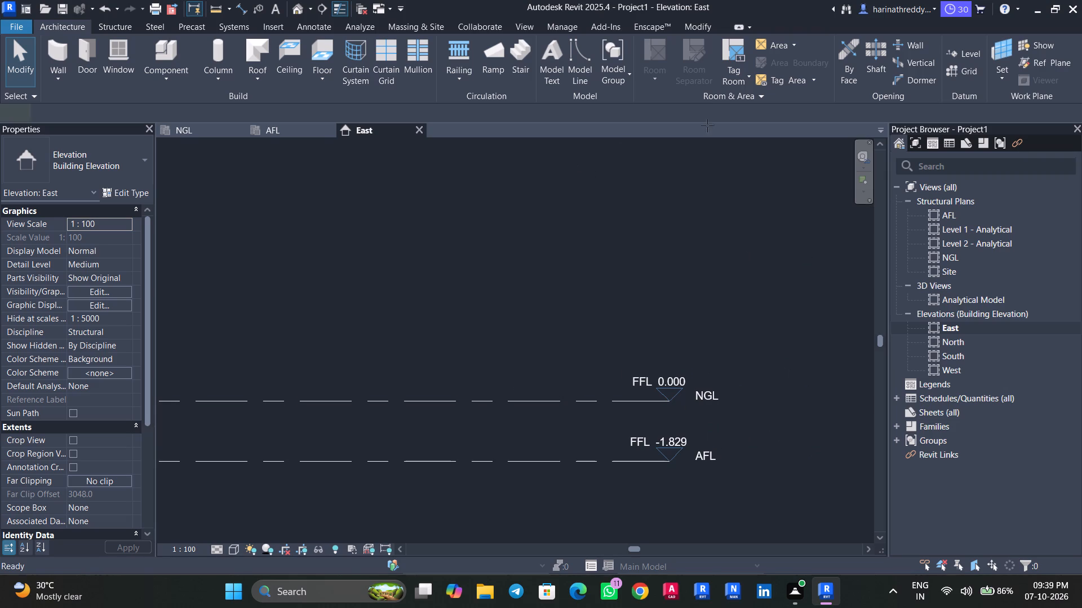
{"action": "left_click", "coordinate": [704, 48]}
{"action": "left_click", "coordinate": [607, 54]}
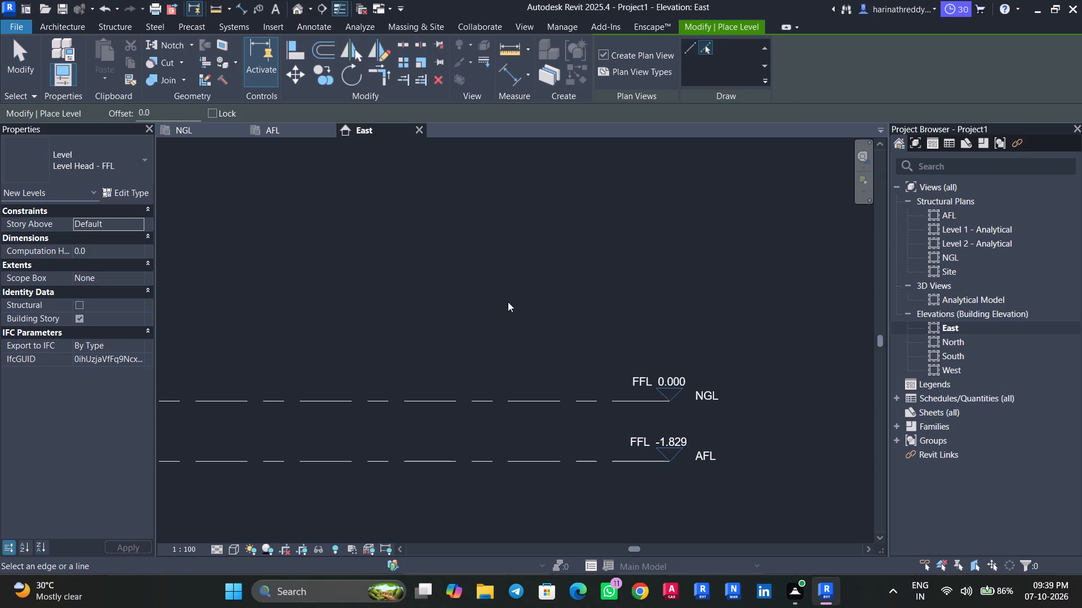
{"action": "scroll", "coordinate": [513, 396], "scroll_direction": "up", "scroll_amount": 1}
{"action": "scroll", "coordinate": [513, 396], "scroll_direction": "down", "scroll_amount": 1}
{"action": "left_click_drag", "start_coordinate": [158, 113], "coordinate": [108, 112]}
{"action": "type", "text": "3000"}
{"action": "key", "text": "period"}
{"action": "key", "text": "Return"}
{"action": "left_click", "coordinate": [493, 396]}
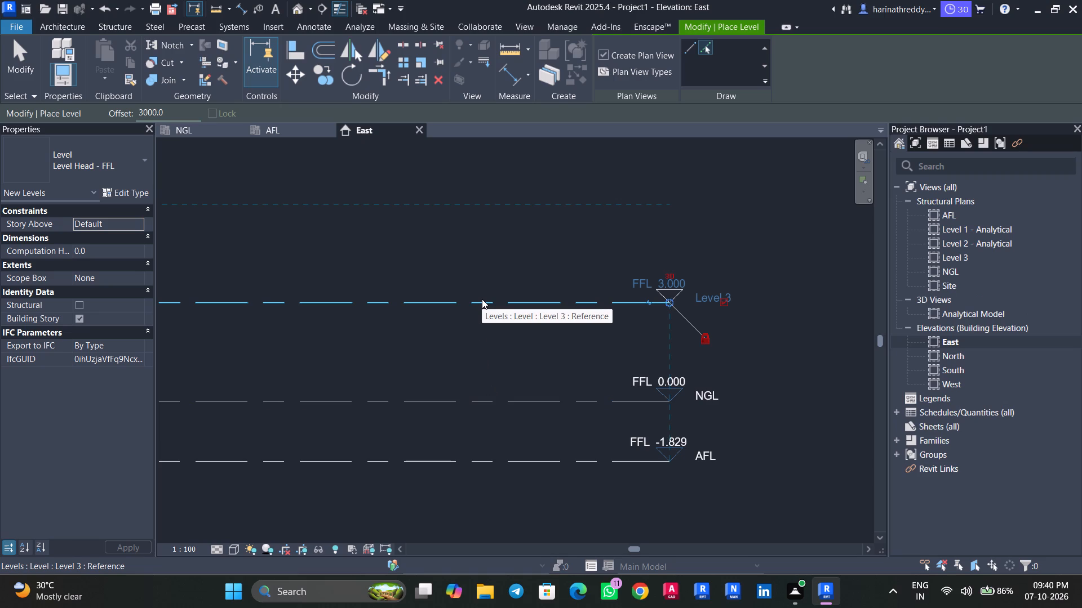
{"action": "left_click", "coordinate": [482, 299]}
{"action": "scroll", "coordinate": [487, 232], "scroll_direction": "down", "scroll_amount": 1}
{"action": "middle_click_drag", "start_coordinate": [487, 232], "coordinate": [484, 254]}
{"action": "key", "text": "Escape"}
{"action": "key", "text": "Escape"}
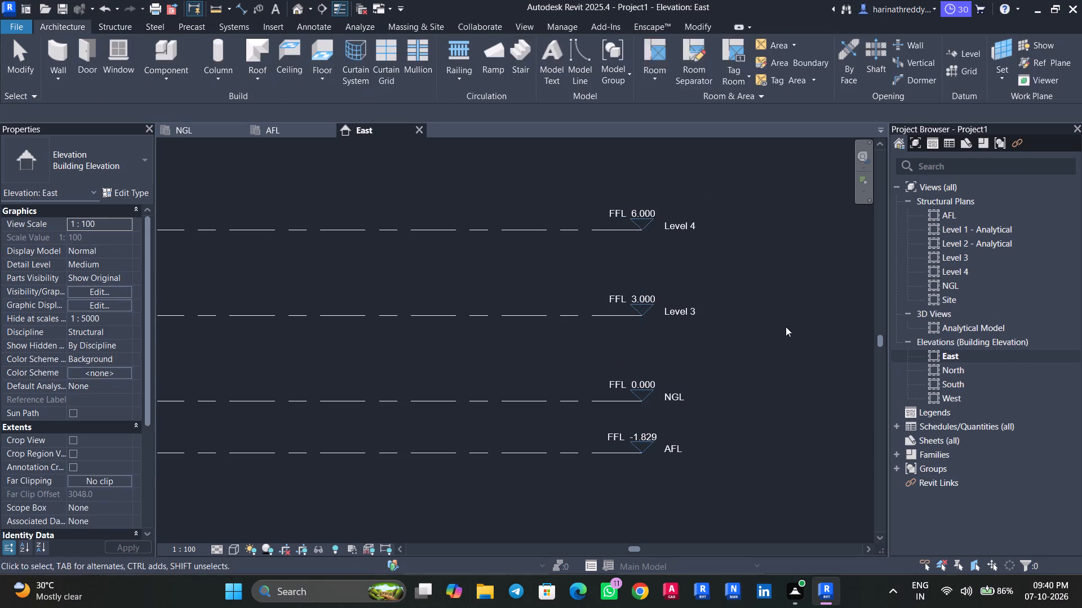
Rename the level at 3.000 as FFL and the level at 6.000 as SFL.
{"action": "double_click", "coordinate": [683, 308]}
{"action": "type", "text": "FFL"}
{"action": "left_click", "coordinate": [748, 213]}
{"action": "left_click", "coordinate": [678, 226]}
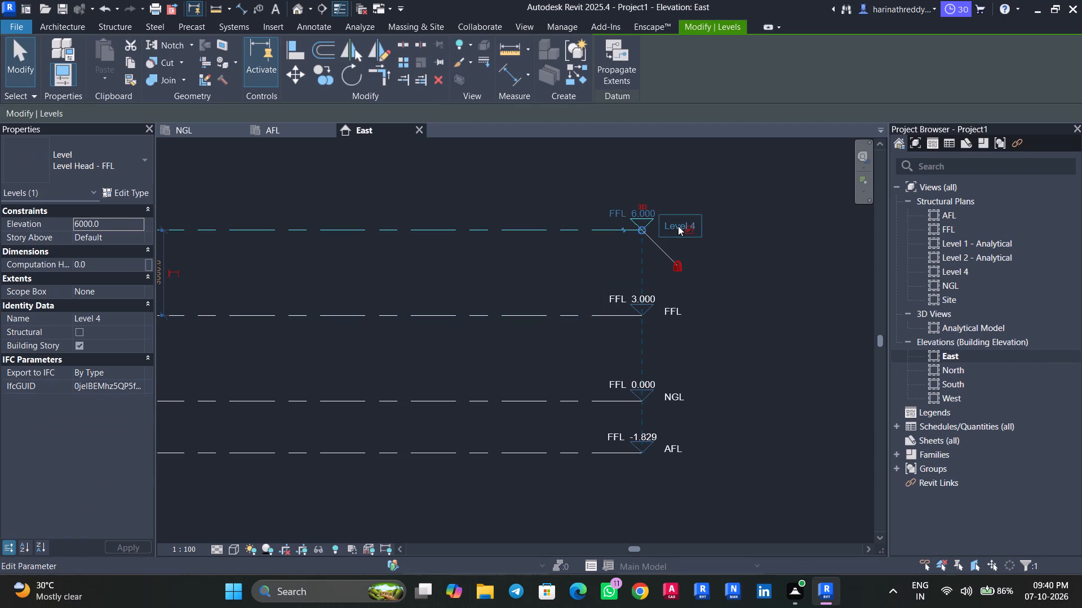
{"action": "left_click", "coordinate": [678, 226]}
{"action": "type", "text": "SFL"}
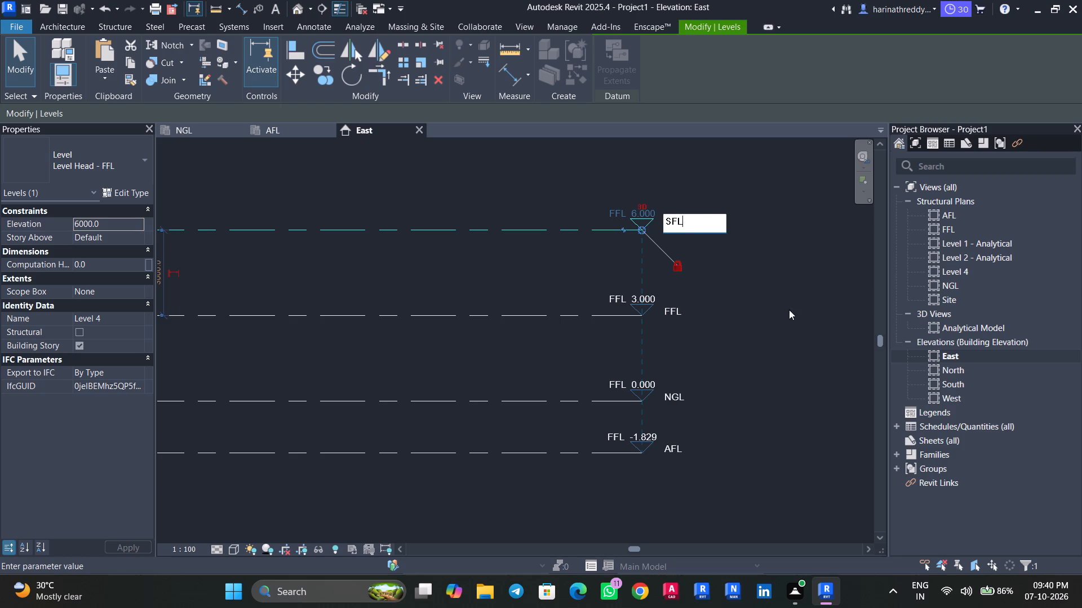
{"action": "left_click", "coordinate": [801, 321]}
{"action": "key", "text": "Escape"}
{"action": "key", "text": "Escape"}
{"action": "key", "text": "Escape"}
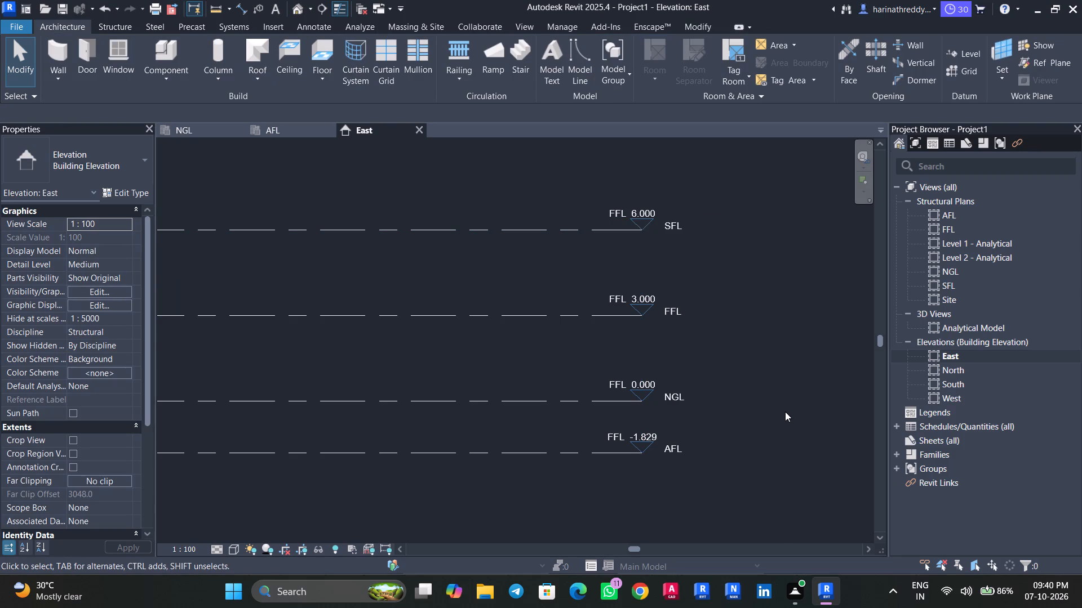
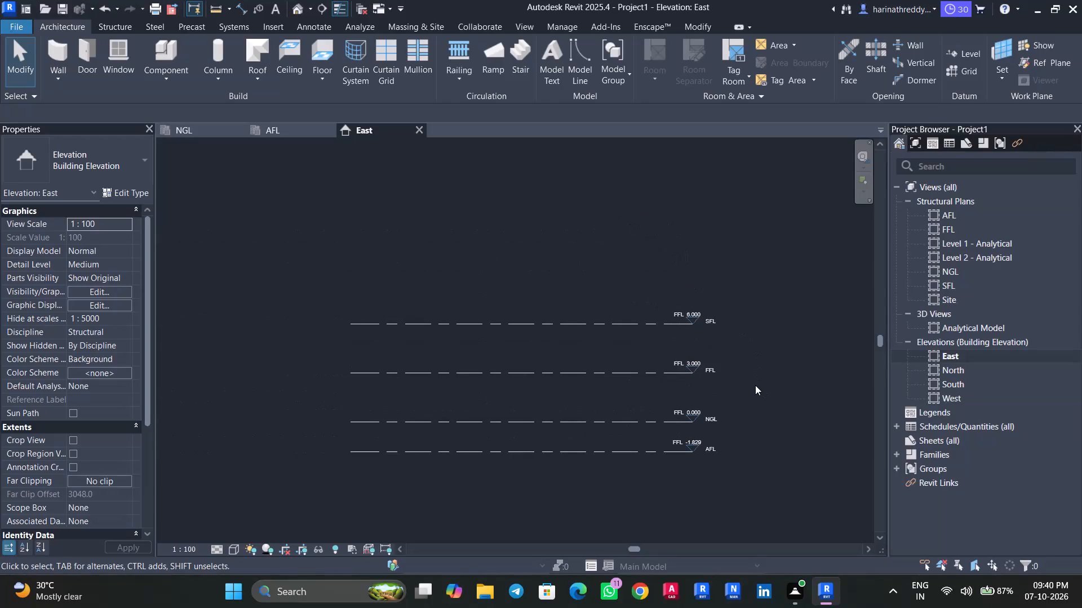
Add a level above SFL by picking the SFL line with a 3000 offset.
{"action": "type", "text": "LL"}
{"action": "left_click", "coordinate": [703, 47]}
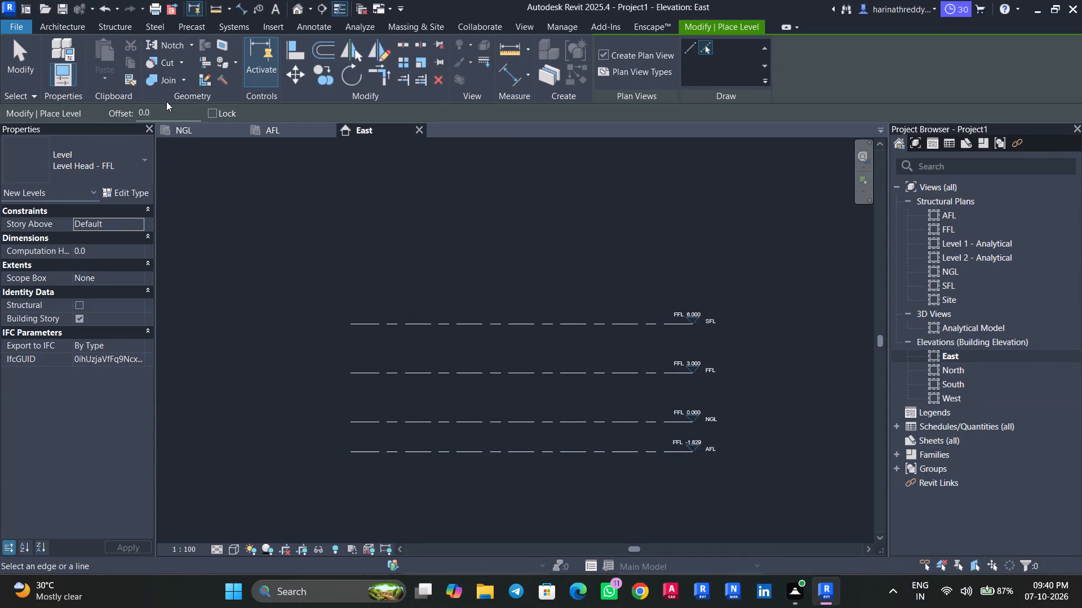
{"action": "left_click_drag", "start_coordinate": [163, 115], "coordinate": [113, 116]}
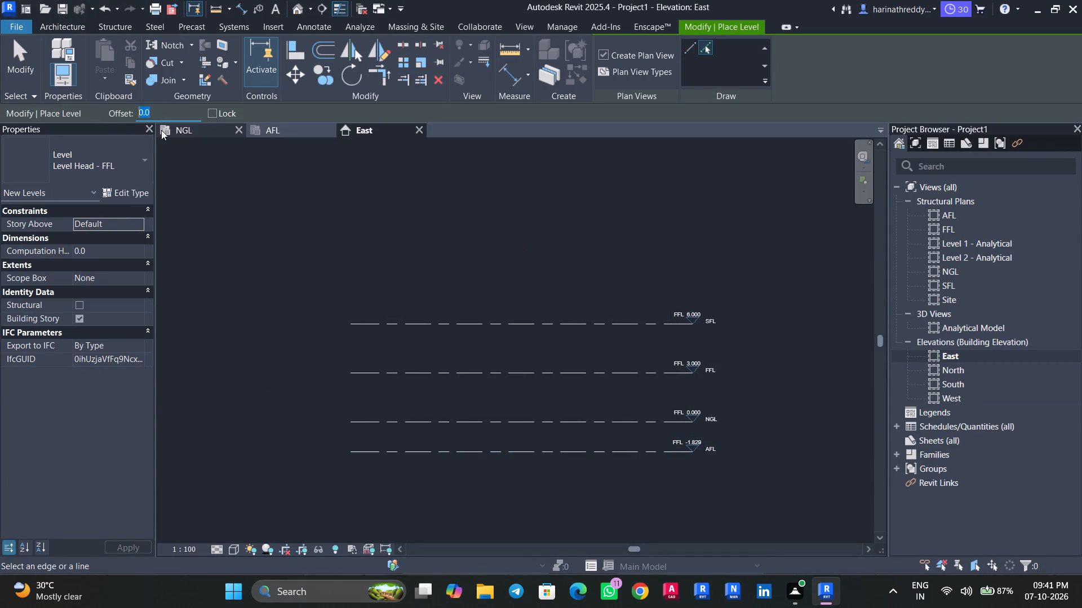
{"action": "type", "text": "3000"}
{"action": "key", "text": "Return"}
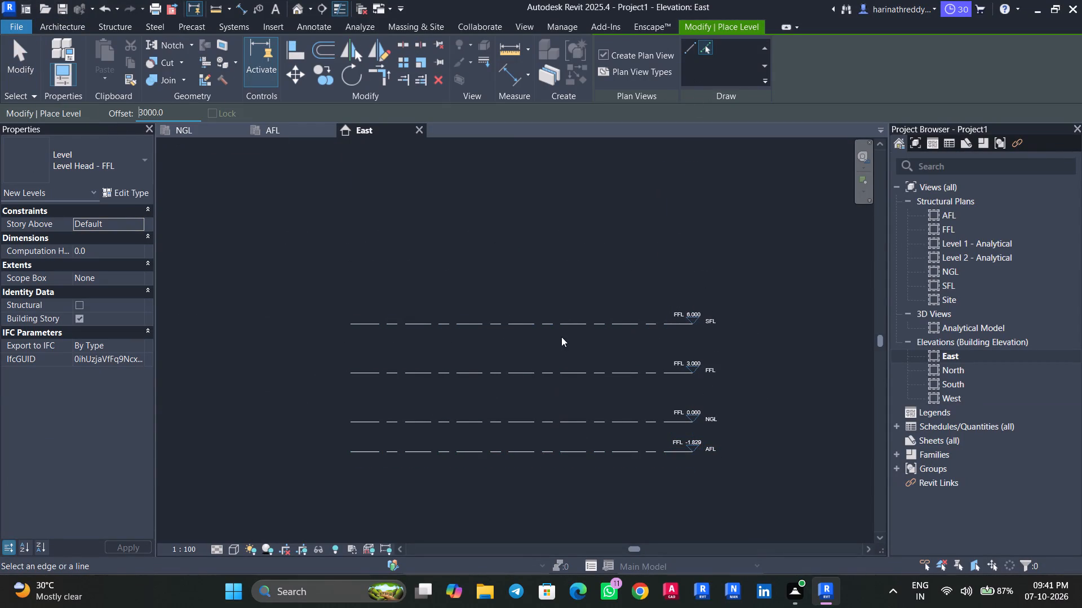
{"action": "left_click", "coordinate": [563, 318]}
{"action": "key", "text": "Escape"}
{"action": "key", "text": "Escape"}
{"action": "key", "text": "Escape"}
Show the level head on the new top level and rename that level as THIRD FLOOR.
{"action": "double_click", "coordinate": [716, 272]}
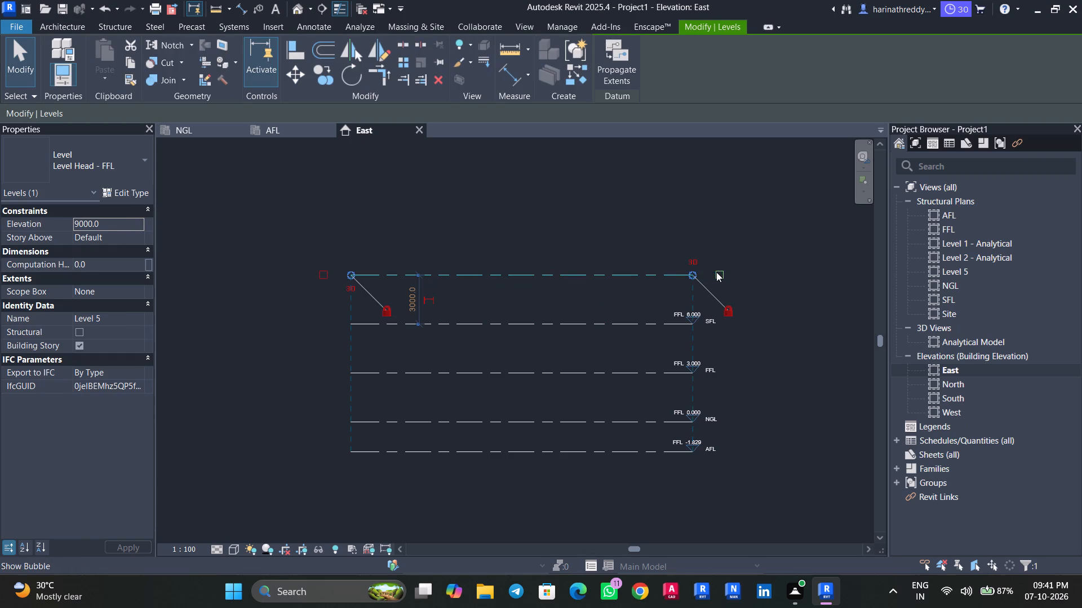
{"action": "left_click", "coordinate": [719, 272]}
{"action": "scroll", "coordinate": [712, 275], "scroll_direction": "up", "scroll_amount": 3}
{"action": "scroll", "coordinate": [712, 275], "scroll_direction": "down", "scroll_amount": 1}
{"action": "scroll", "coordinate": [712, 275], "scroll_direction": "up", "scroll_amount": 4}
{"action": "scroll", "coordinate": [712, 275], "scroll_direction": "down", "scroll_amount": 1}
{"action": "scroll", "coordinate": [712, 275], "scroll_direction": "up", "scroll_amount": 1}
{"action": "left_click", "coordinate": [712, 275]}
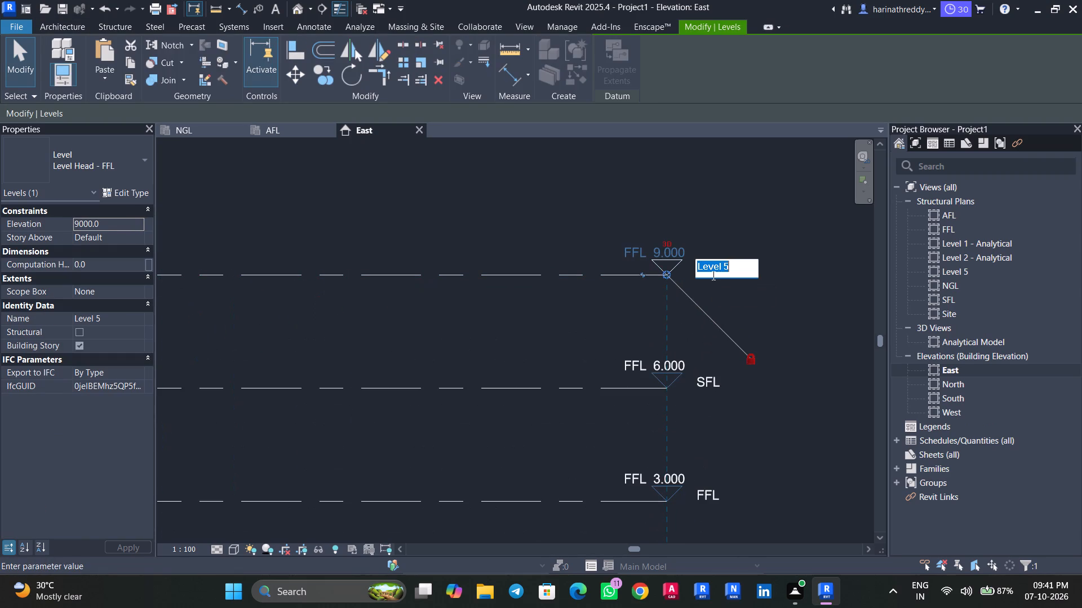
{"action": "type", "text": "THIRD FLOOR"}
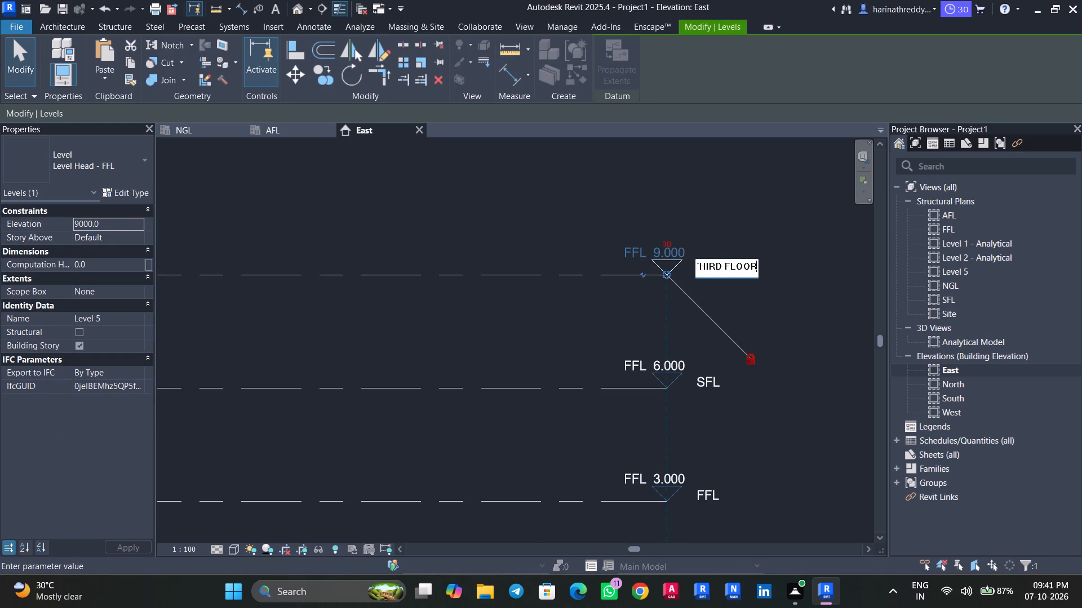
{"action": "left_click", "coordinate": [785, 187]}
{"action": "key", "text": "Escape"}
{"action": "key", "text": "Escape"}
Delete the Level 1 - Analytical and Level 2 - Analytical structural plan views.
{"action": "scroll", "coordinate": [517, 173], "scroll_direction": "down", "scroll_amount": 6}
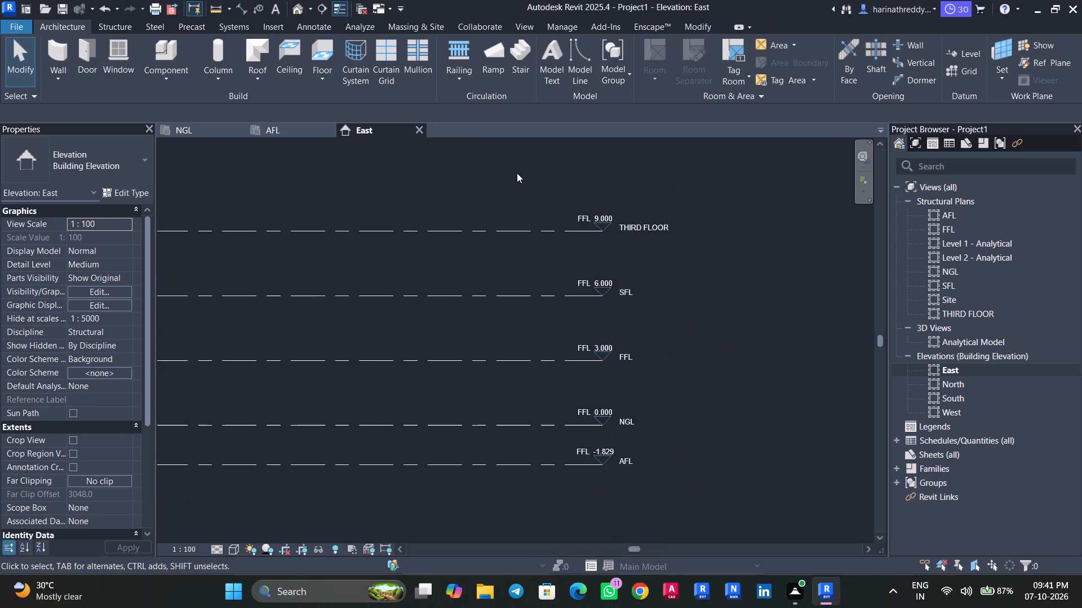
{"action": "scroll", "coordinate": [517, 173], "scroll_direction": "down", "scroll_amount": 3}
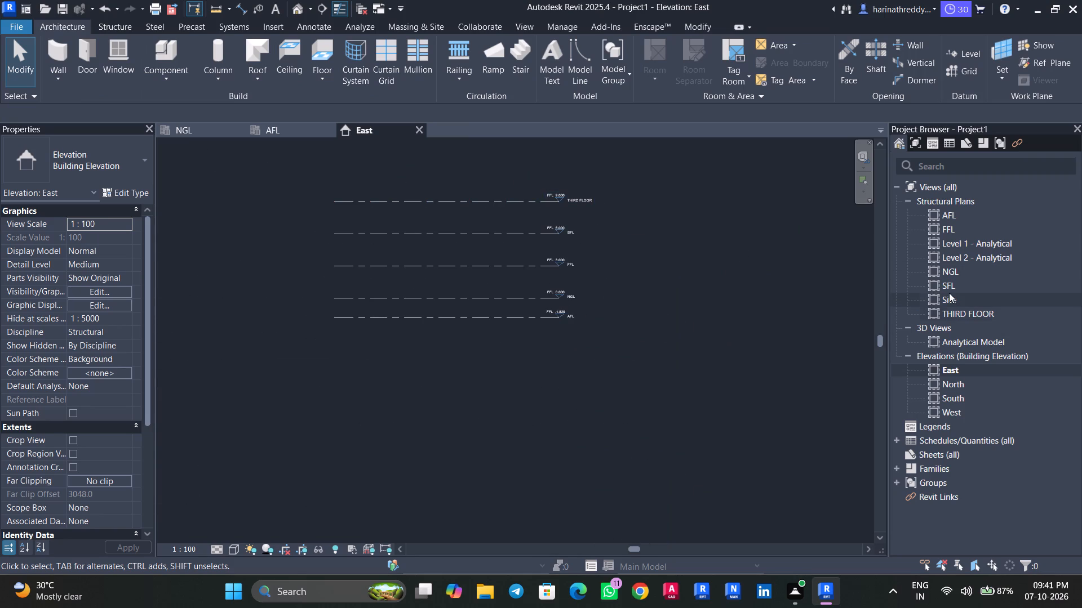
{"action": "left_click", "coordinate": [961, 258]}
{"action": "left_click", "coordinate": [963, 245], "text": "ctrl"}
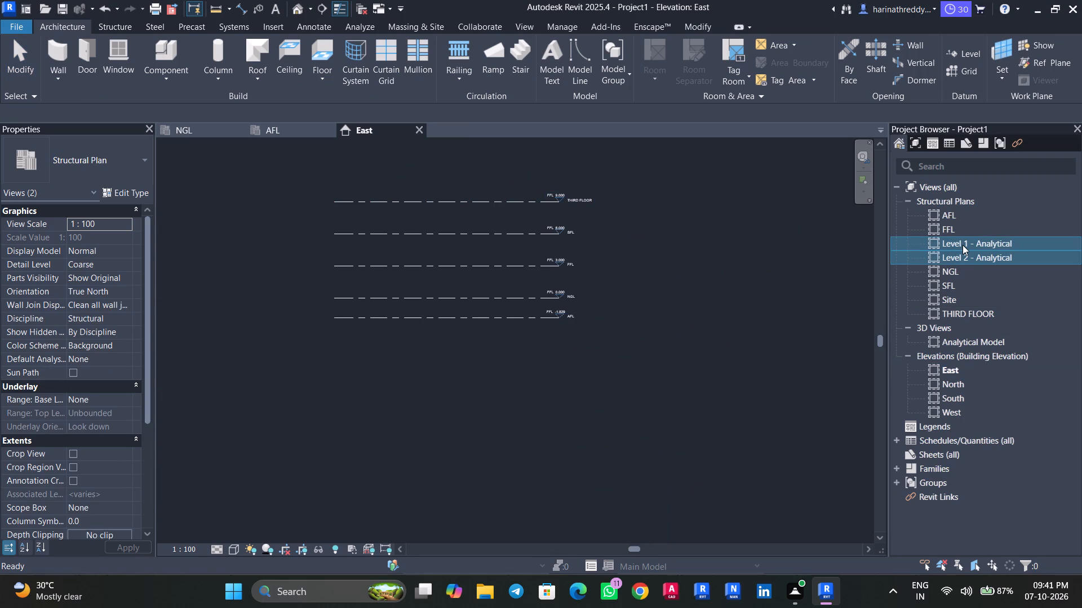
{"action": "key", "text": "Delete"}
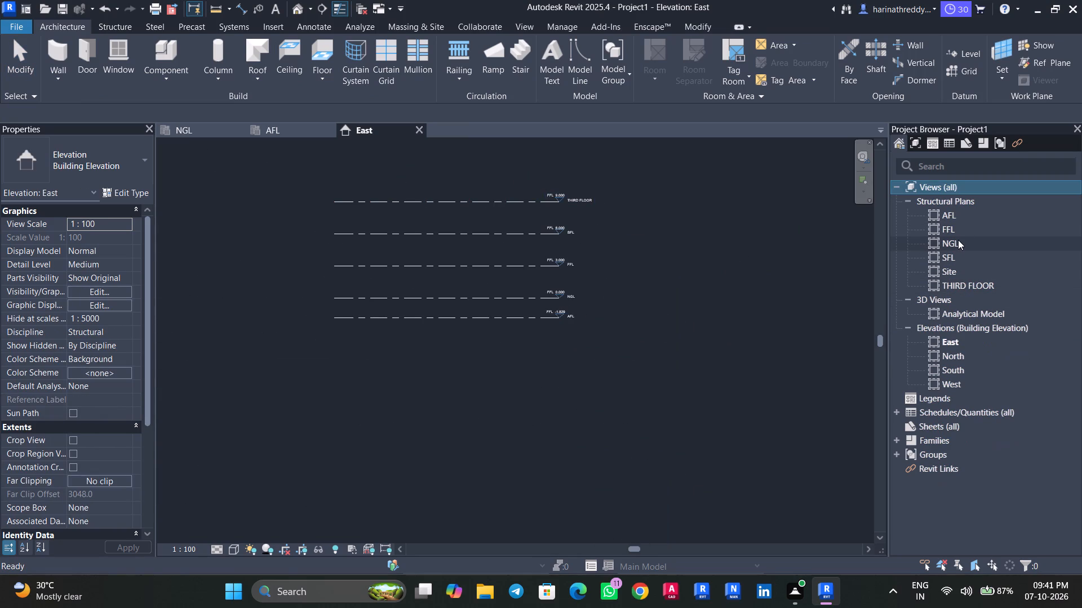
Open the AFL structural plan view.
{"action": "double_click", "coordinate": [955, 216]}
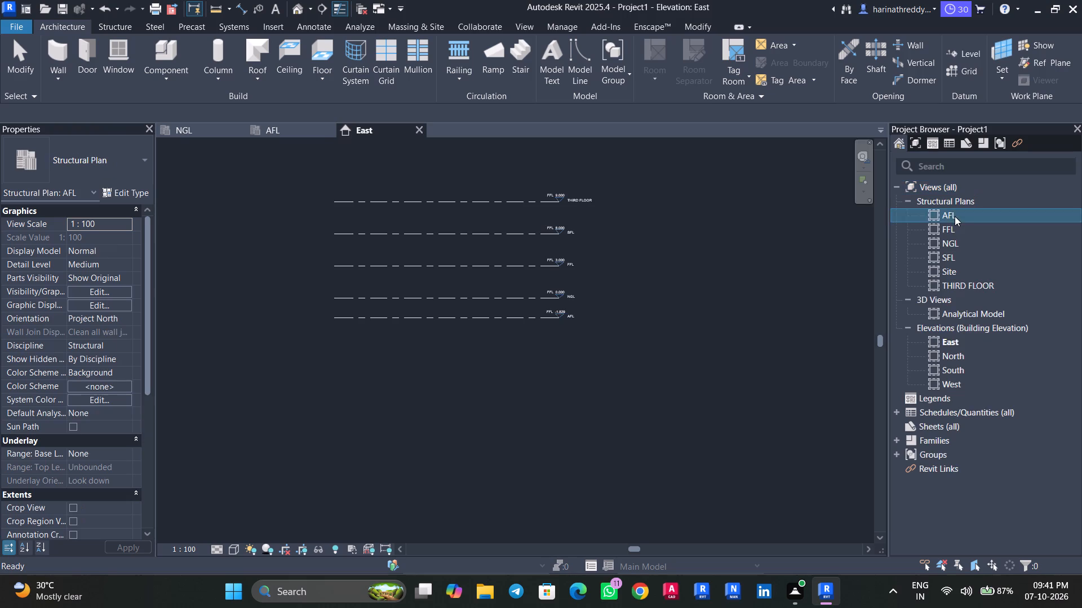
{"action": "scroll", "coordinate": [524, 369], "scroll_direction": "down", "scroll_amount": 5}
{"action": "scroll", "coordinate": [524, 369], "scroll_direction": "up", "scroll_amount": 6}
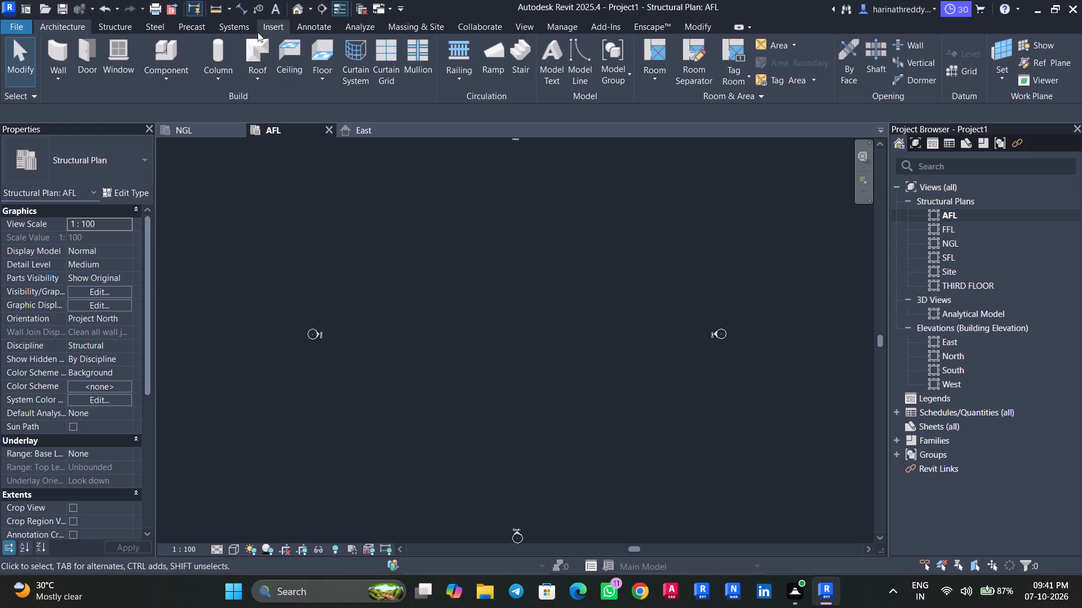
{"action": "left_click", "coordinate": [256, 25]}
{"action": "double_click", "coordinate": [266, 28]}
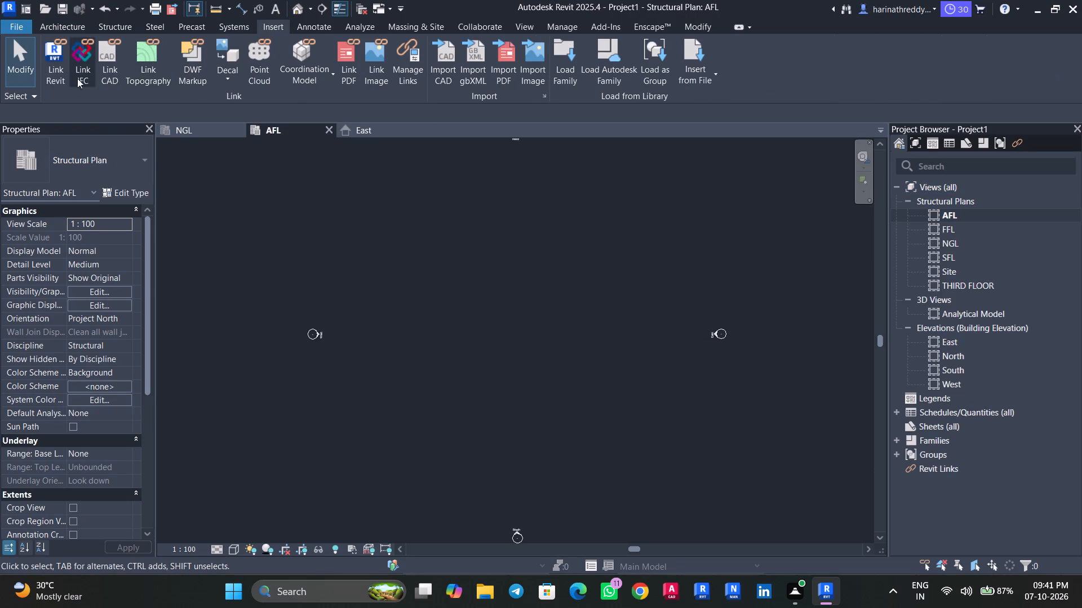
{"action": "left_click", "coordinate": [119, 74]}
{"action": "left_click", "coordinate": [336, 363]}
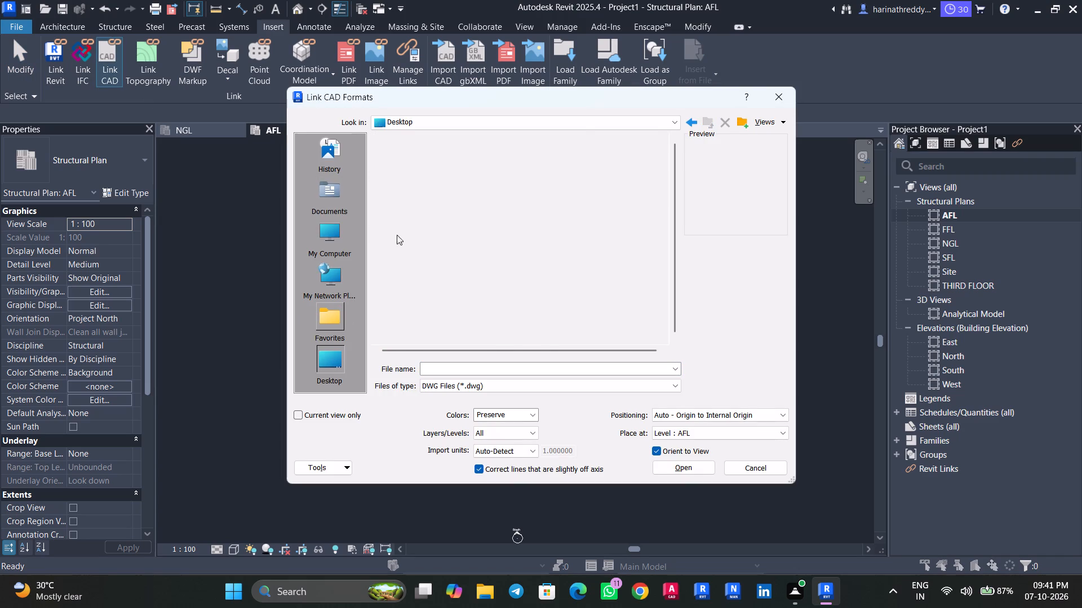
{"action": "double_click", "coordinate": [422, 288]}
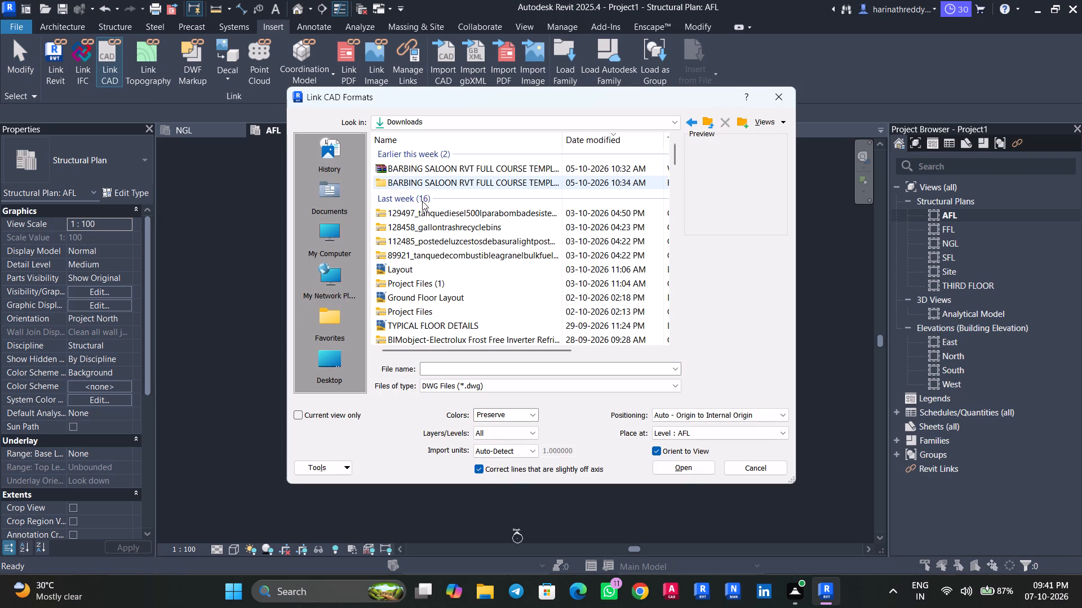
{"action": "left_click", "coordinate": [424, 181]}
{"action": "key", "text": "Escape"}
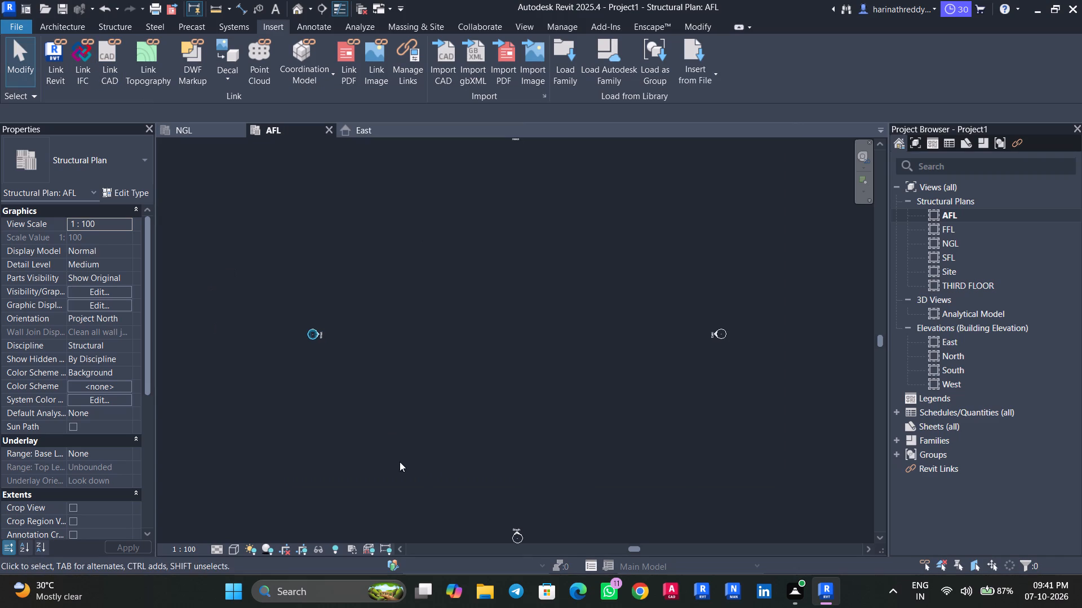
Start linking a CAD file at level AFL, browsing the Downloads folder for the DWG and switching to File Explorer.
{"action": "left_click", "coordinate": [107, 75]}
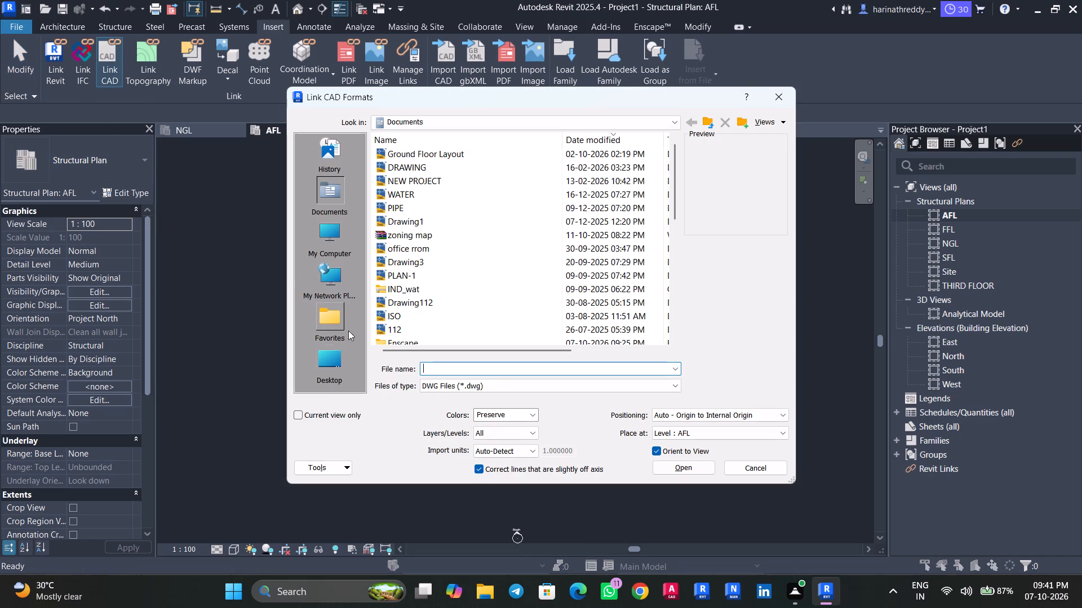
{"action": "left_click", "coordinate": [340, 359]}
{"action": "double_click", "coordinate": [409, 285]}
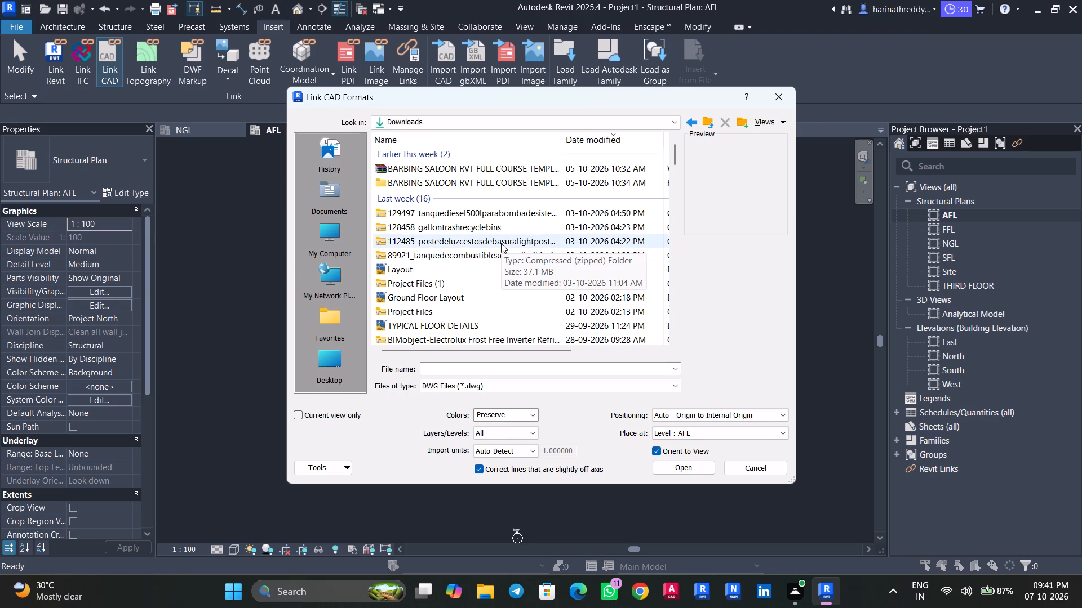
{"action": "scroll", "coordinate": [501, 243], "scroll_direction": "up", "scroll_amount": 2}
{"action": "left_click", "coordinate": [488, 596]}
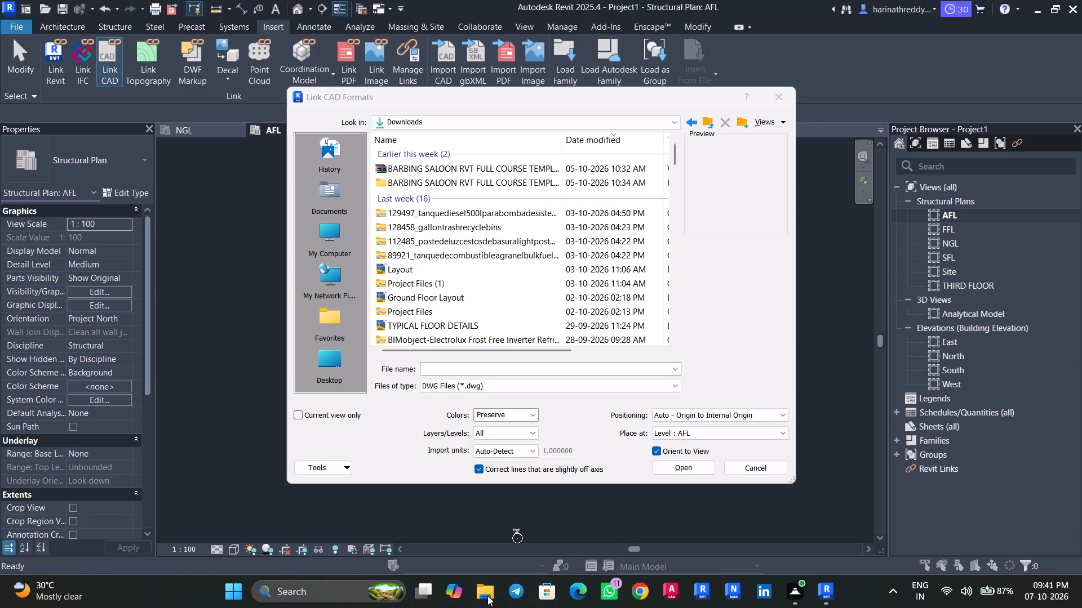
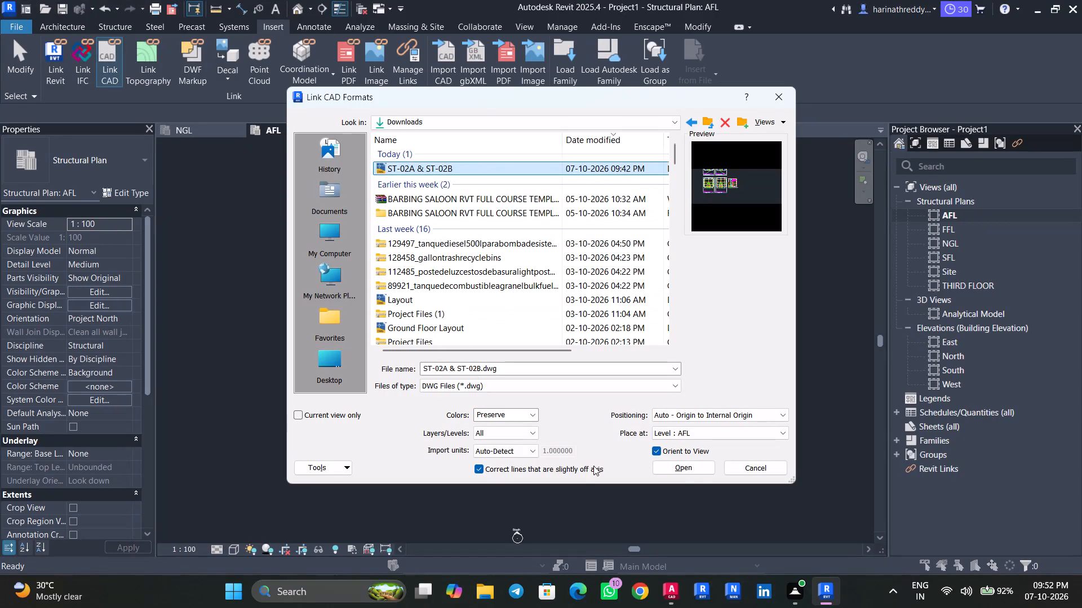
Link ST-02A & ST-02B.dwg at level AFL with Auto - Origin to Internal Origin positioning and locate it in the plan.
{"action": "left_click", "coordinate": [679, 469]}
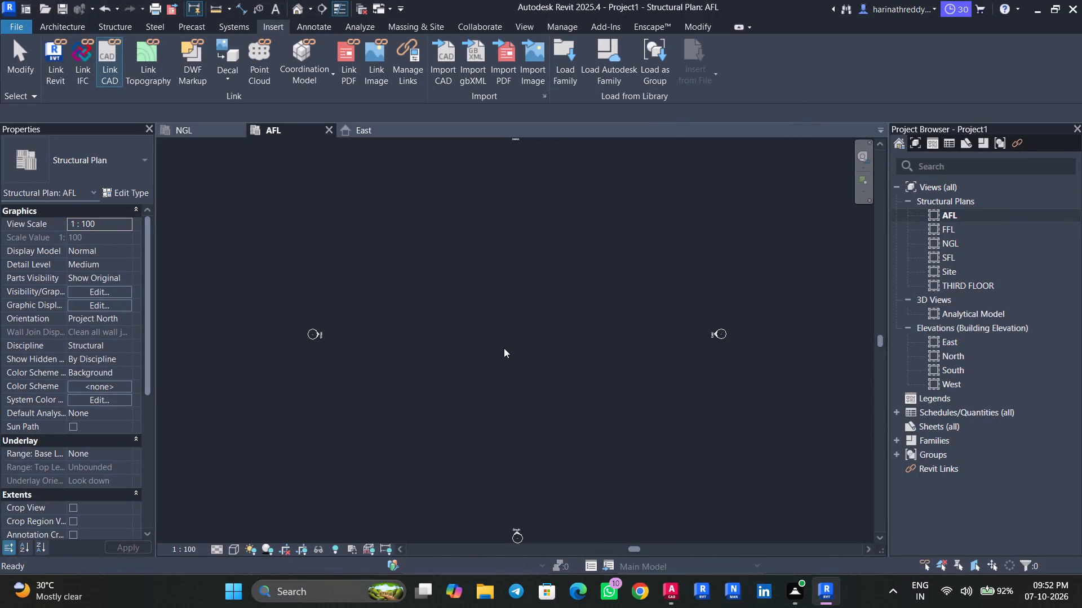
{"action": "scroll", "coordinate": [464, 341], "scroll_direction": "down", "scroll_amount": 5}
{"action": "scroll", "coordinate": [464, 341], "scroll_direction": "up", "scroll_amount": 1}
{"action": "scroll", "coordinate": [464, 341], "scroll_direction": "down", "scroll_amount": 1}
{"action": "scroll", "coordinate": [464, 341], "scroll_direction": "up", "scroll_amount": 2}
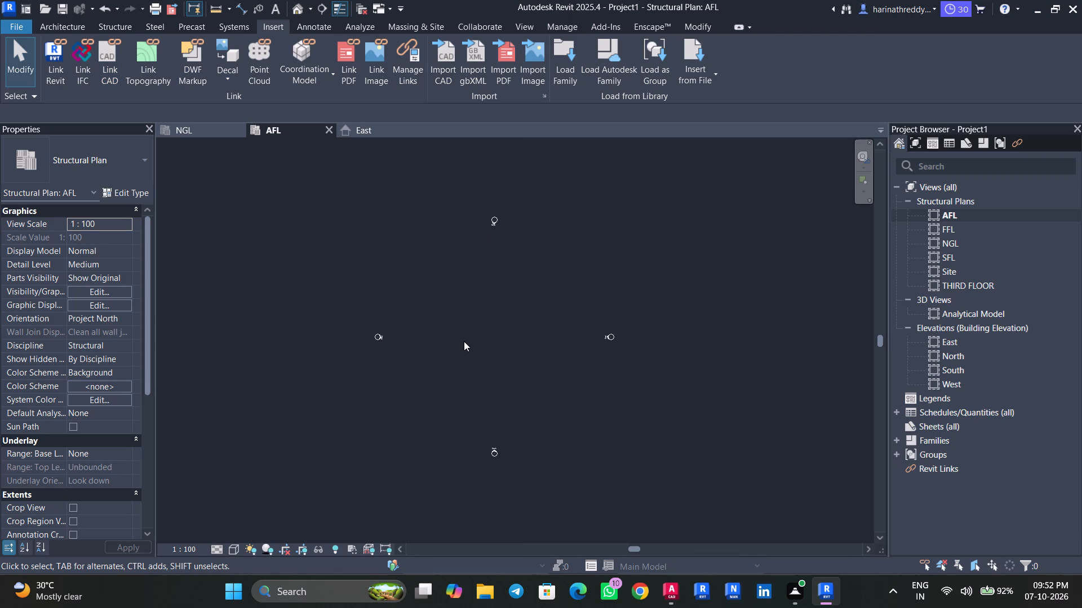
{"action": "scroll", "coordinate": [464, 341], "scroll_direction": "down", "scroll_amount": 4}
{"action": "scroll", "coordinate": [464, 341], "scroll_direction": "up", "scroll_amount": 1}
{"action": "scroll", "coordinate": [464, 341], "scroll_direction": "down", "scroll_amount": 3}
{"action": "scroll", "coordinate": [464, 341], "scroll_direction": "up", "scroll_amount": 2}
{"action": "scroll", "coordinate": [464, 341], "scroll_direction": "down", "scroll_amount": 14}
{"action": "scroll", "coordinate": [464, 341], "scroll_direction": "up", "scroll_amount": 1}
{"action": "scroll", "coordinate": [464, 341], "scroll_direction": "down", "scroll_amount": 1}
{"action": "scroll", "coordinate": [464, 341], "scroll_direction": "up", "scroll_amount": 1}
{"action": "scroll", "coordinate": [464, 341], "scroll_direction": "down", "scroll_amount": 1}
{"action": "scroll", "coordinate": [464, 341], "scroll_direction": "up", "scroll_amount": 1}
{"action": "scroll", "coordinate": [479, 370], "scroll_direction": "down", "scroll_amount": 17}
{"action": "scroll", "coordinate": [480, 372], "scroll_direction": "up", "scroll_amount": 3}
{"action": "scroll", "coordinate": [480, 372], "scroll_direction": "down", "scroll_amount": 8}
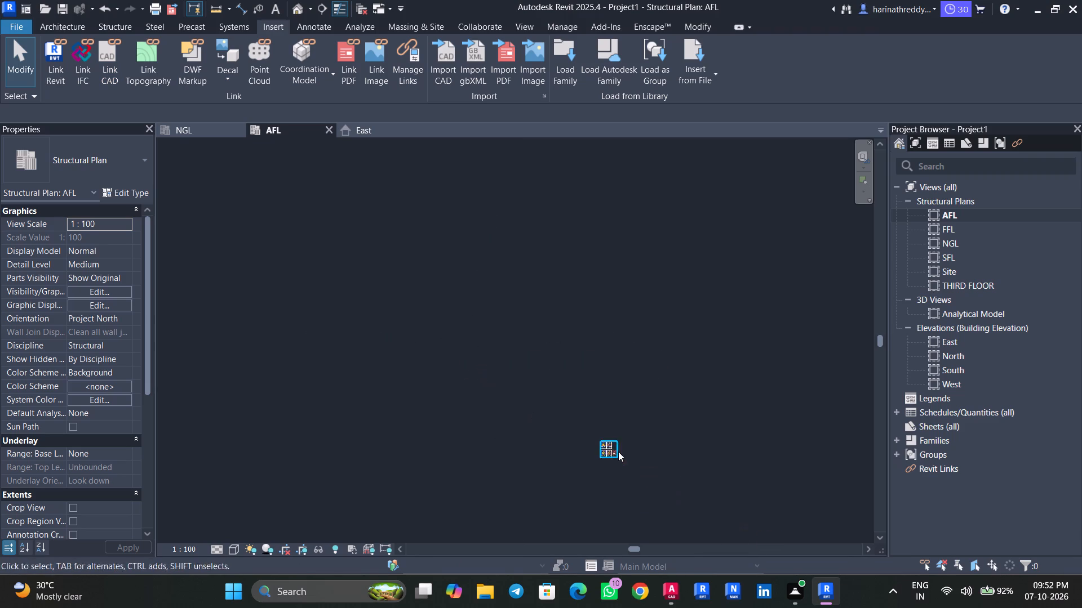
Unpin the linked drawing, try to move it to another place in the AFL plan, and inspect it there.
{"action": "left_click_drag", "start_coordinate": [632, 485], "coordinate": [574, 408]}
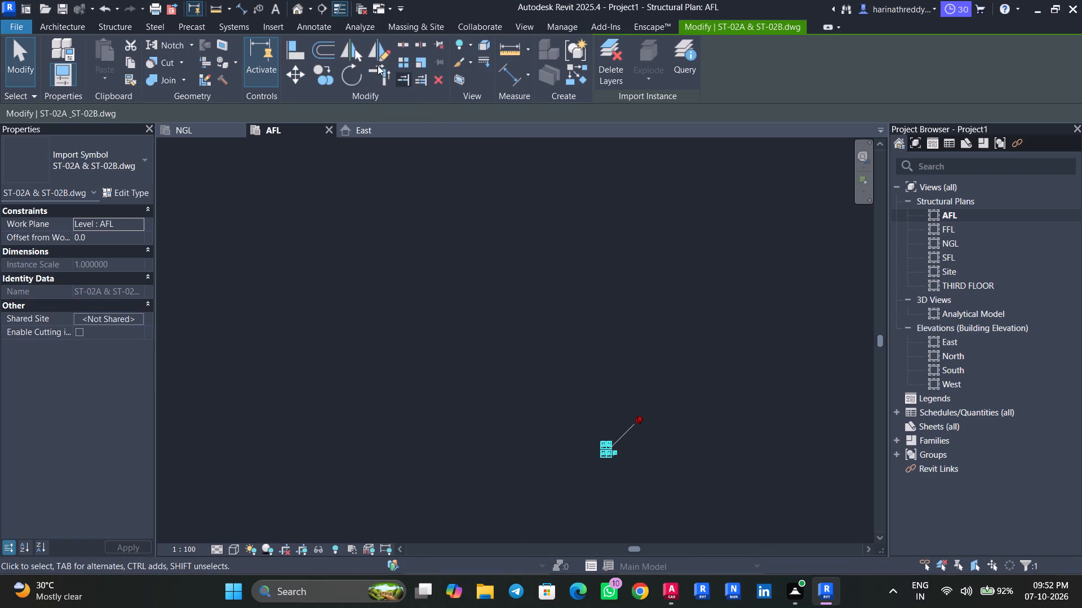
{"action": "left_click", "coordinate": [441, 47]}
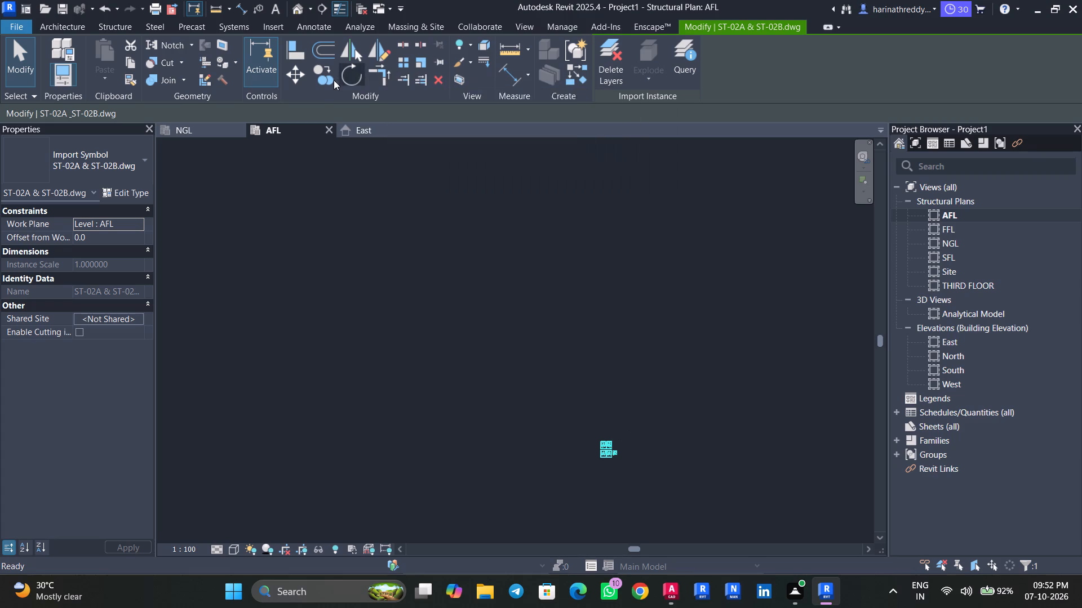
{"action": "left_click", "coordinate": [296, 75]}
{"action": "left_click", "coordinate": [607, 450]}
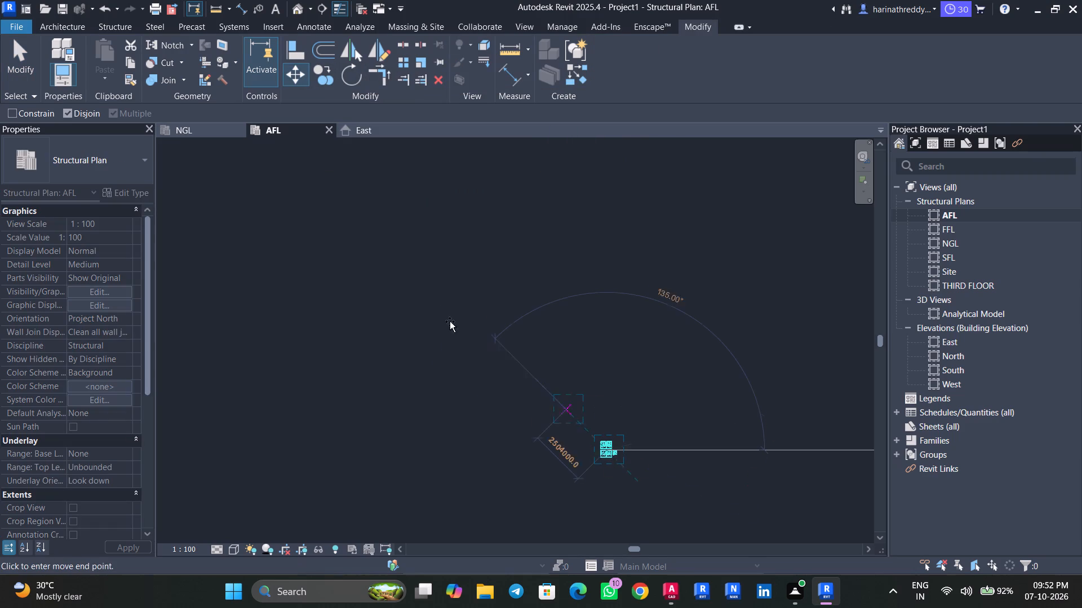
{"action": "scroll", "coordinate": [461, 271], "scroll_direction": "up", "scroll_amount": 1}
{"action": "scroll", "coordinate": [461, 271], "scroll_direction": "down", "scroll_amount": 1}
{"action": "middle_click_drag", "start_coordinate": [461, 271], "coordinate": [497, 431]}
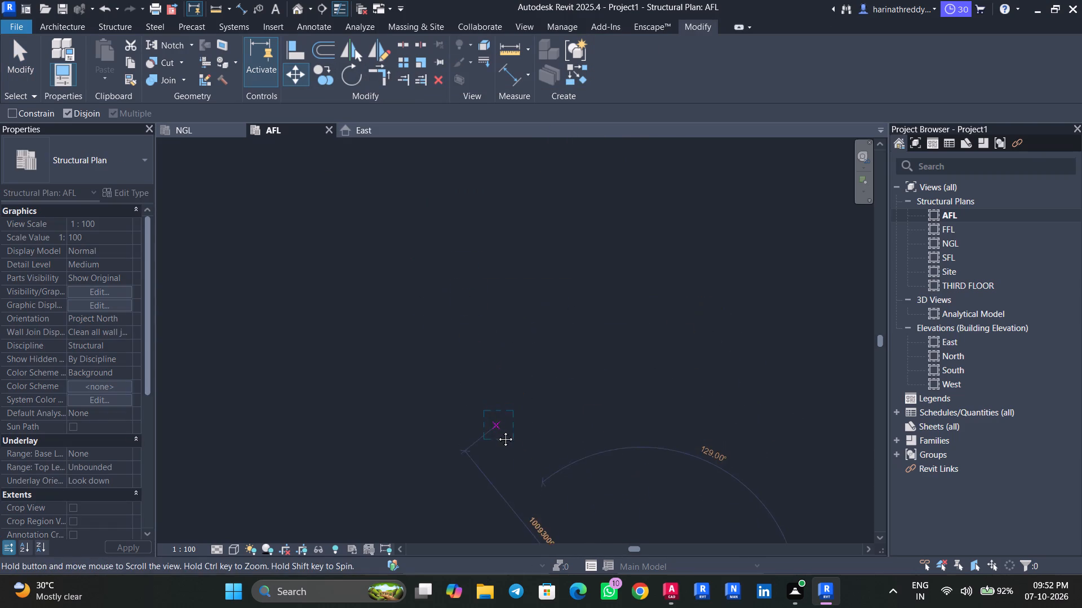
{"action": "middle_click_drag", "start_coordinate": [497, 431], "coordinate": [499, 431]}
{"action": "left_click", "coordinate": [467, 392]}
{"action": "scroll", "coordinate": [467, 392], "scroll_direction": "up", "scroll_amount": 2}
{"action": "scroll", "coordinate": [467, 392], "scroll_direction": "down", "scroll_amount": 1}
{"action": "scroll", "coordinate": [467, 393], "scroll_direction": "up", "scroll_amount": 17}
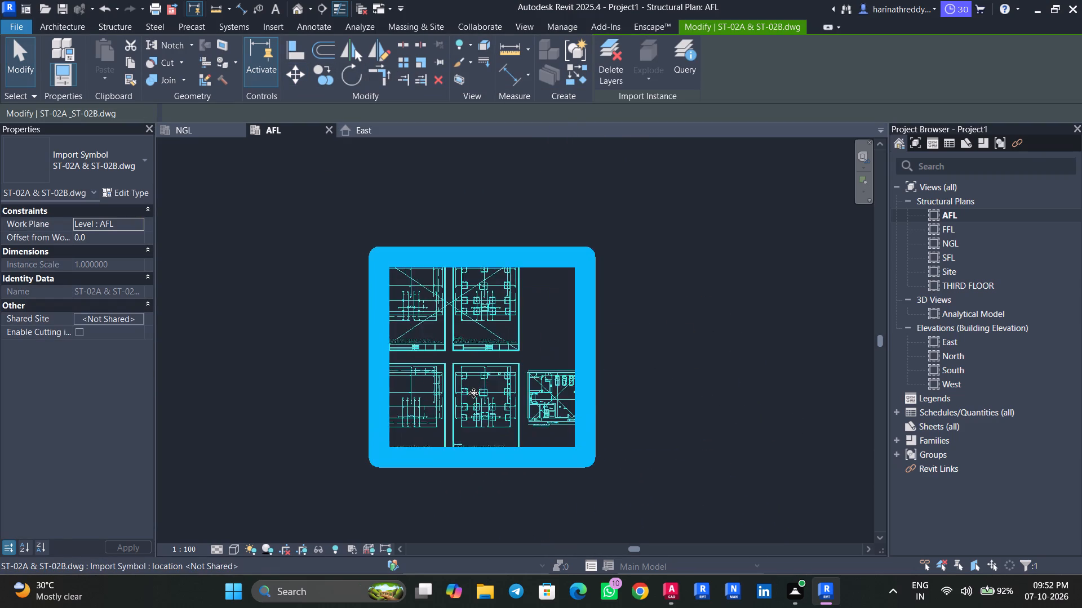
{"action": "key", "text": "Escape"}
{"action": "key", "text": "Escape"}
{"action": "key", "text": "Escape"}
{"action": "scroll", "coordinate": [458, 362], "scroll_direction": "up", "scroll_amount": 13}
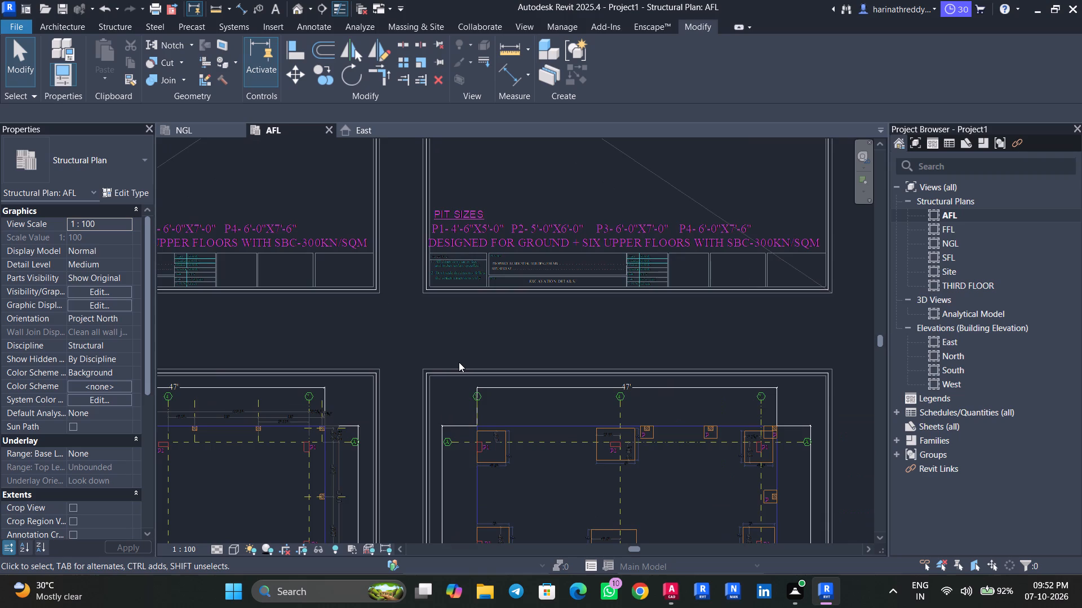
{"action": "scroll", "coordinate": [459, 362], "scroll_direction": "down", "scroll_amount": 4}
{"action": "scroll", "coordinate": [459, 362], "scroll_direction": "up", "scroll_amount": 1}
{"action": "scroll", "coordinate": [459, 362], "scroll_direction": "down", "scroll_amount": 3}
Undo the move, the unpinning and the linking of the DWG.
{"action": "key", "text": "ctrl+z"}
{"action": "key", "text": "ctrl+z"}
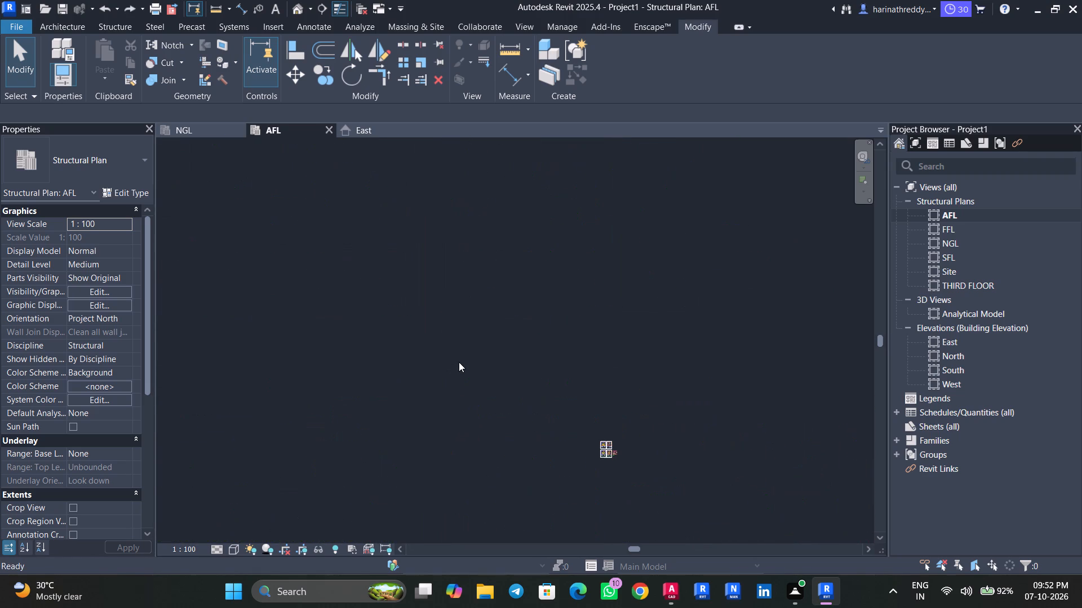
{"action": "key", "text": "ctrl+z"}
Hide the elevation marker category in the AFL structural plan, using the East marker.
{"action": "scroll", "coordinate": [459, 370], "scroll_direction": "down", "scroll_amount": 4}
{"action": "scroll", "coordinate": [459, 370], "scroll_direction": "up", "scroll_amount": 1}
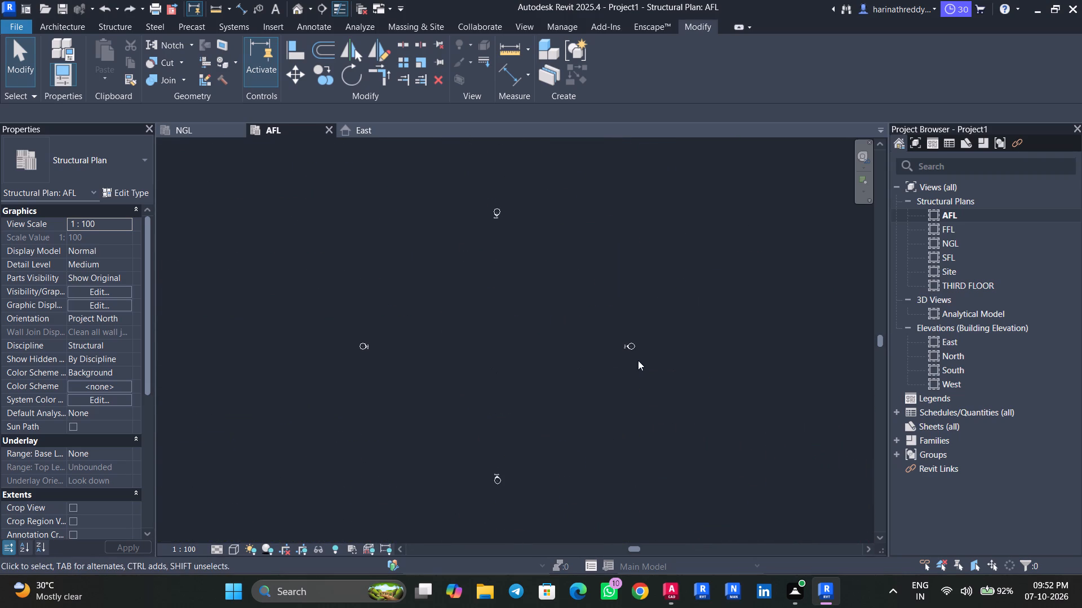
{"action": "left_click", "coordinate": [632, 348]}
{"action": "scroll", "coordinate": [632, 348], "scroll_direction": "up", "scroll_amount": 7}
{"action": "key", "text": "Escape"}
{"action": "key", "text": "Escape"}
{"action": "left_click", "coordinate": [634, 347]}
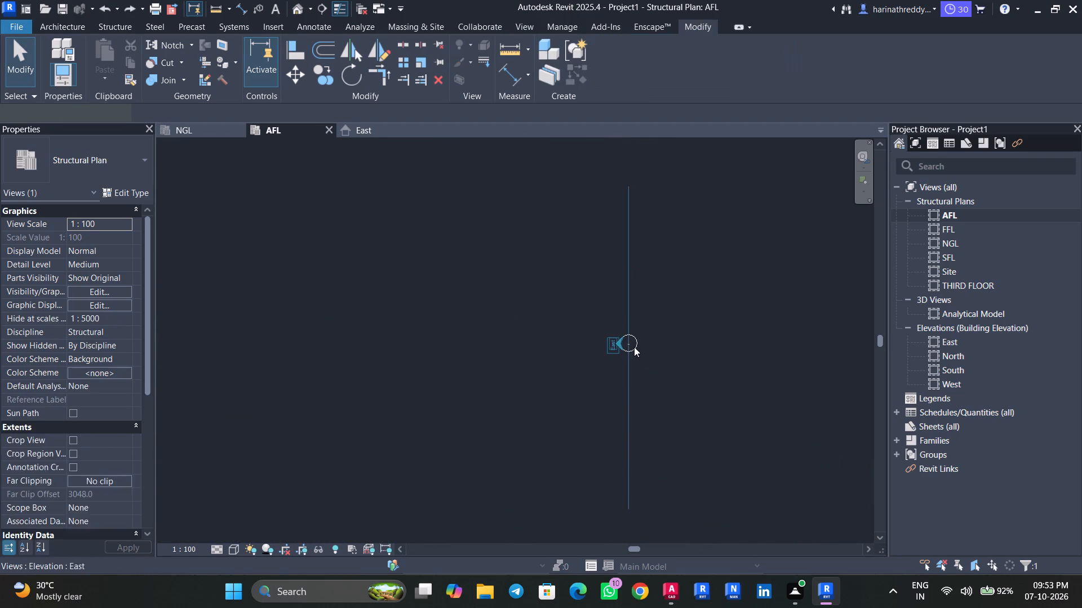
{"action": "key", "text": "Escape"}
{"action": "scroll", "coordinate": [627, 343], "scroll_direction": "up", "scroll_amount": 5}
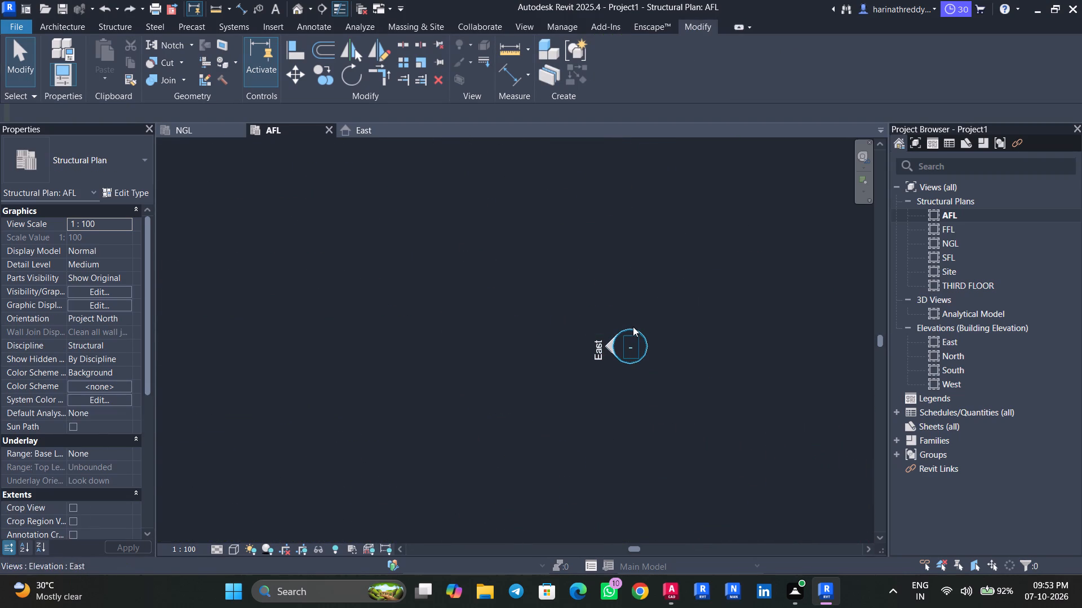
{"action": "left_click", "coordinate": [633, 327]}
{"action": "right_click", "coordinate": [633, 327]}
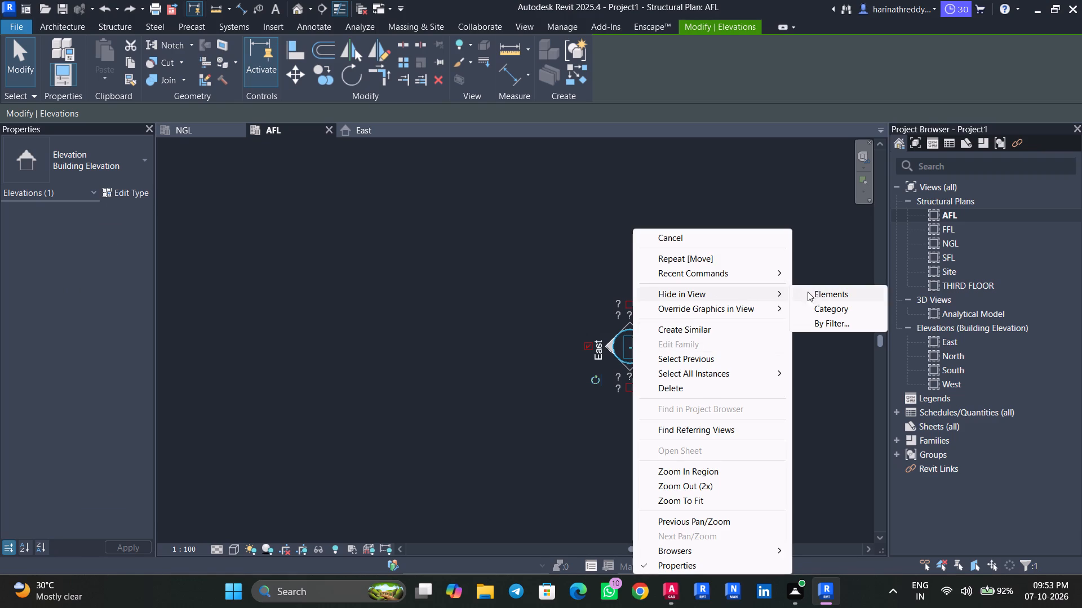
{"action": "left_click", "coordinate": [824, 307]}
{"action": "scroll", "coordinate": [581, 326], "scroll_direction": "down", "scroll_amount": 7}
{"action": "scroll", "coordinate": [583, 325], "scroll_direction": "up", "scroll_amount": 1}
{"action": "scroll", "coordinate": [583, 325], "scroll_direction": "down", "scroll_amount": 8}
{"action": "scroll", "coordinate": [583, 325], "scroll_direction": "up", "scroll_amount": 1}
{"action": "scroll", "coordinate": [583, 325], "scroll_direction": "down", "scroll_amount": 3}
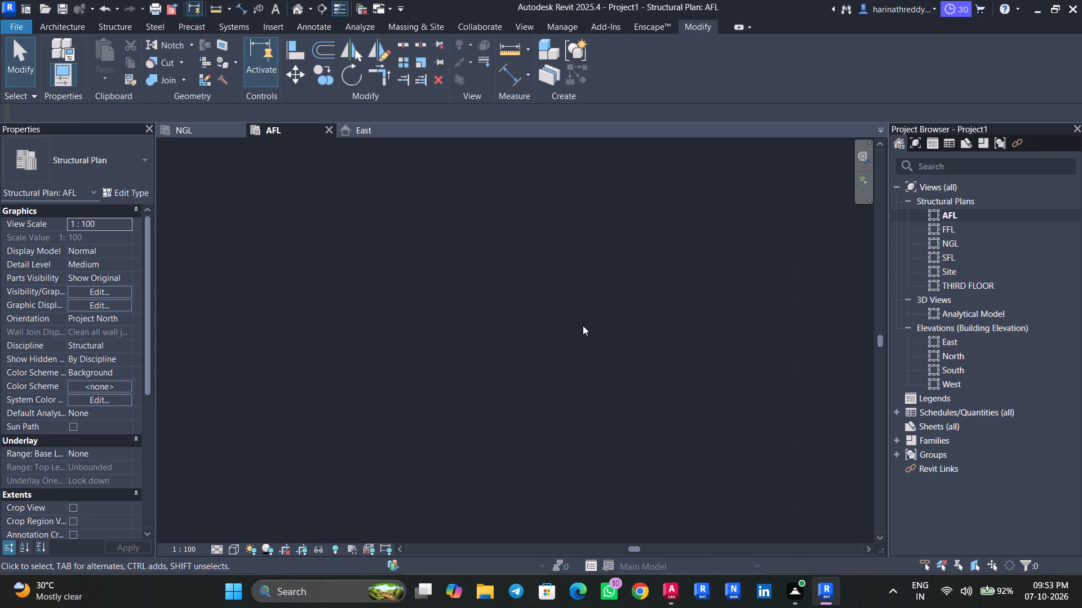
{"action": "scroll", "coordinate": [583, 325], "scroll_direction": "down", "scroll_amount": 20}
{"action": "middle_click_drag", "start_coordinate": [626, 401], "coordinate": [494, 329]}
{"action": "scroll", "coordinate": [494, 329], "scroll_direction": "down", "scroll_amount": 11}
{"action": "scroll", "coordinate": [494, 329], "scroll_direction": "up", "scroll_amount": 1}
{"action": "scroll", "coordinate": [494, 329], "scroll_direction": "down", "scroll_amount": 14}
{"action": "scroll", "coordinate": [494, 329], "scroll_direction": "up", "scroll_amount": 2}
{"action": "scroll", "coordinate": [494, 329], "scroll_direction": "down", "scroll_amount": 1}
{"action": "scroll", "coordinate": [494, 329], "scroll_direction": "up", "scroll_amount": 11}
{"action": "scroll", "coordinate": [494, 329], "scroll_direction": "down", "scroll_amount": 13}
Link ST-02A & ST-02B.dwg again at level AFL using Manage Links, with auto-detected units and a new positioning choice.
{"action": "left_click", "coordinate": [270, 25]}
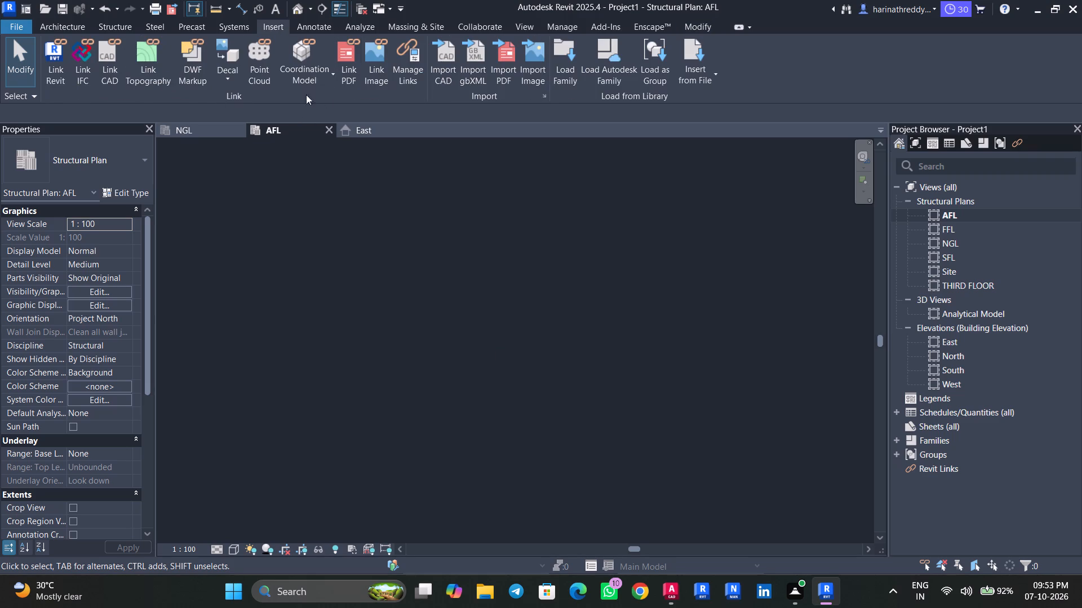
{"action": "left_click", "coordinate": [400, 70]}
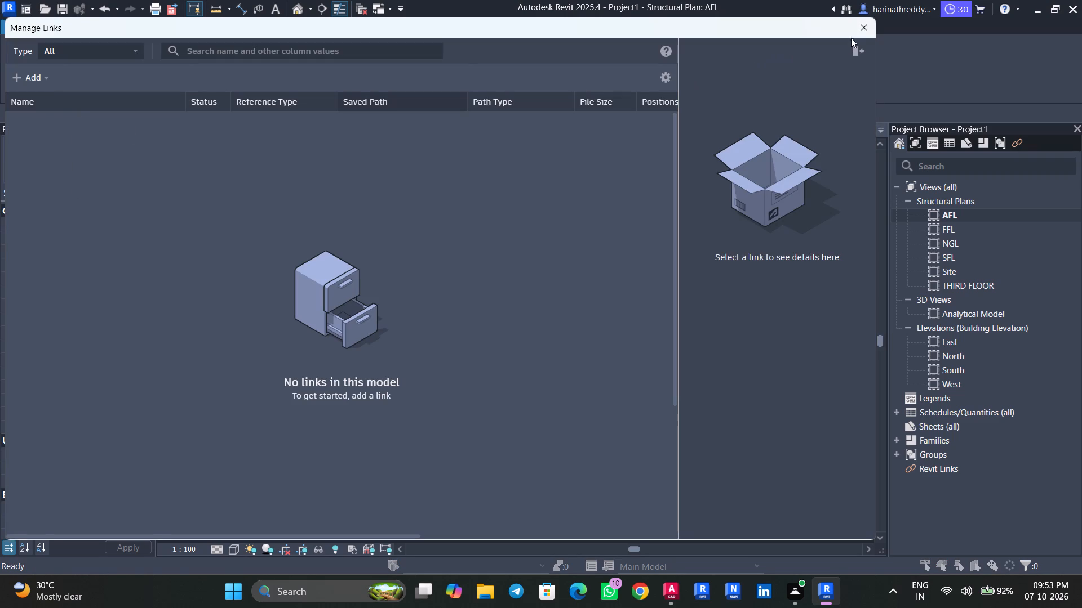
{"action": "left_click", "coordinate": [17, 83]}
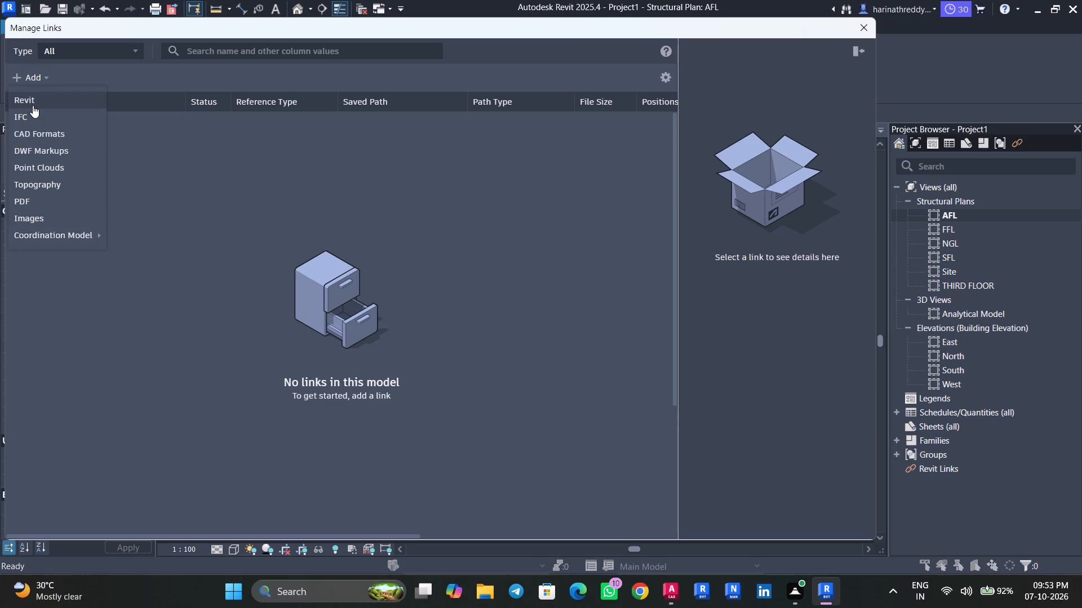
{"action": "left_click", "coordinate": [42, 127]}
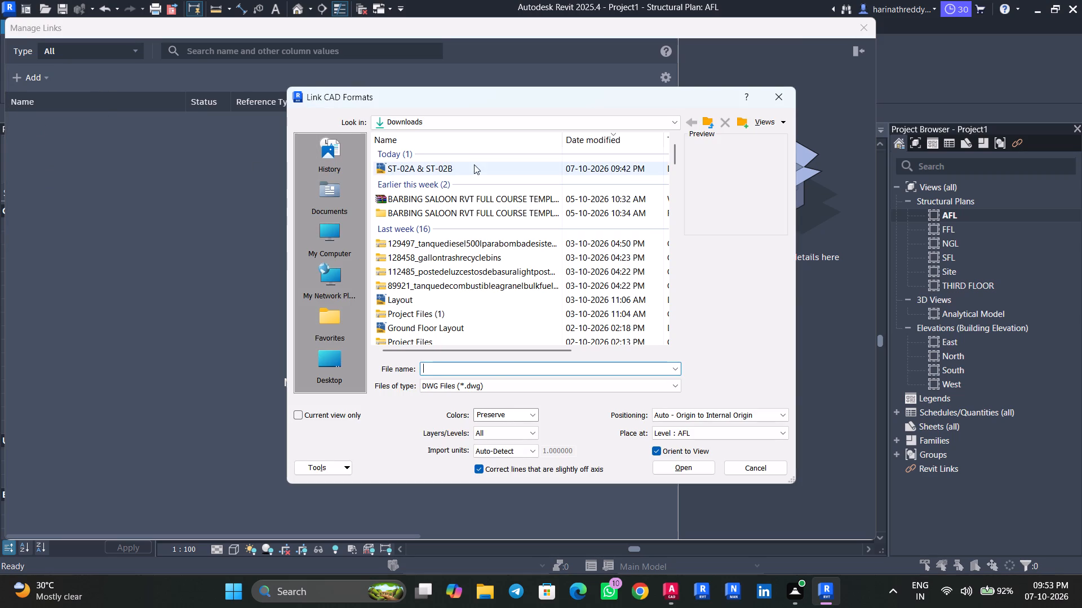
{"action": "left_click", "coordinate": [458, 170]}
{"action": "left_click", "coordinate": [508, 449]}
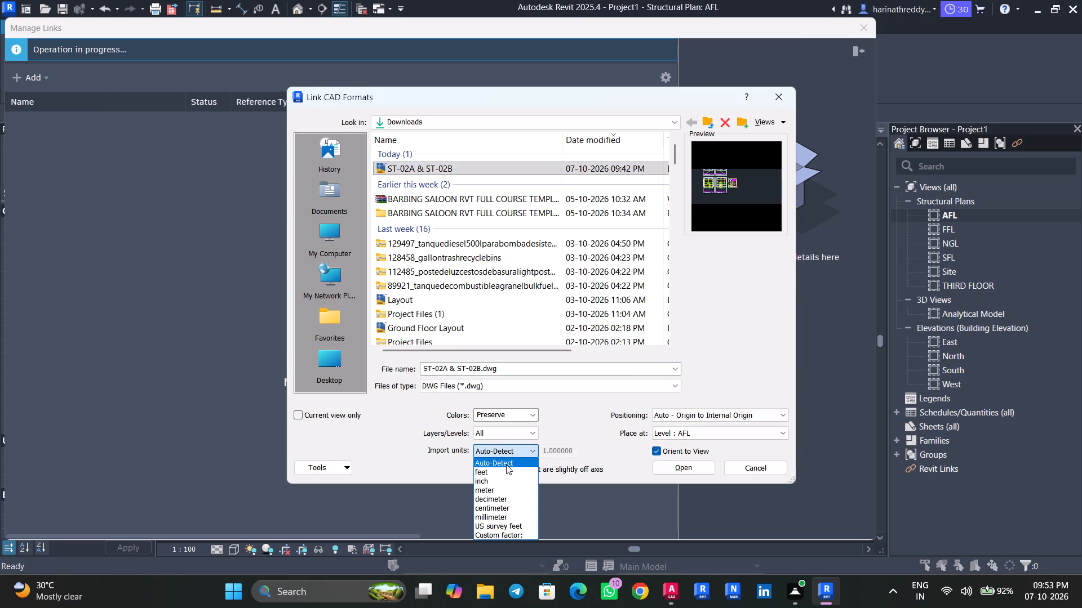
{"action": "left_click", "coordinate": [519, 452]}
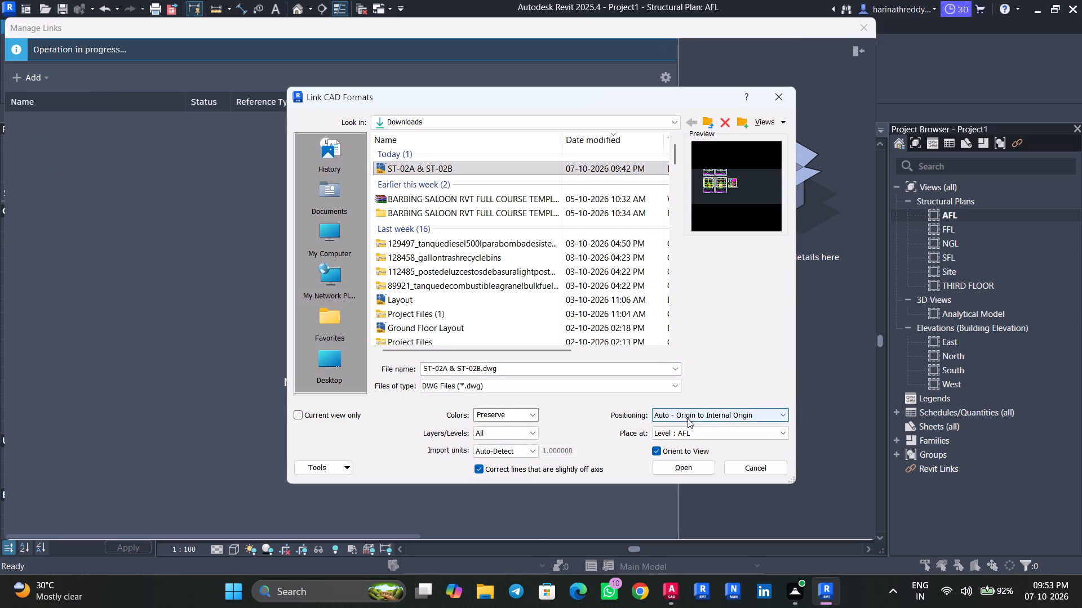
{"action": "left_click", "coordinate": [688, 414]}
{"action": "left_click", "coordinate": [690, 426]}
{"action": "left_click", "coordinate": [680, 463]}
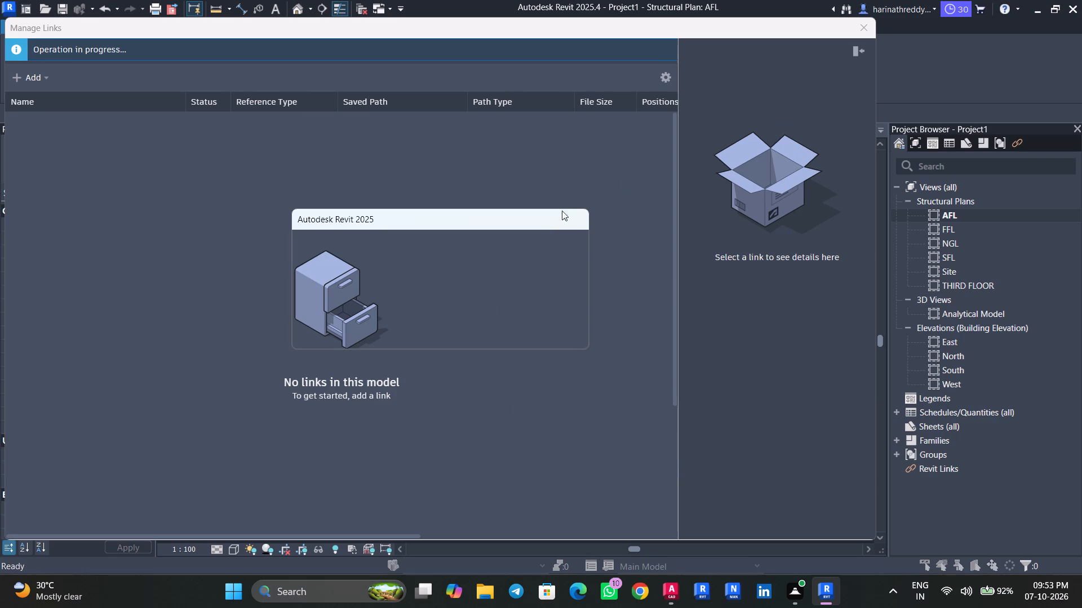
{"action": "left_click", "coordinate": [481, 335]}
{"action": "left_click", "coordinate": [865, 33]}
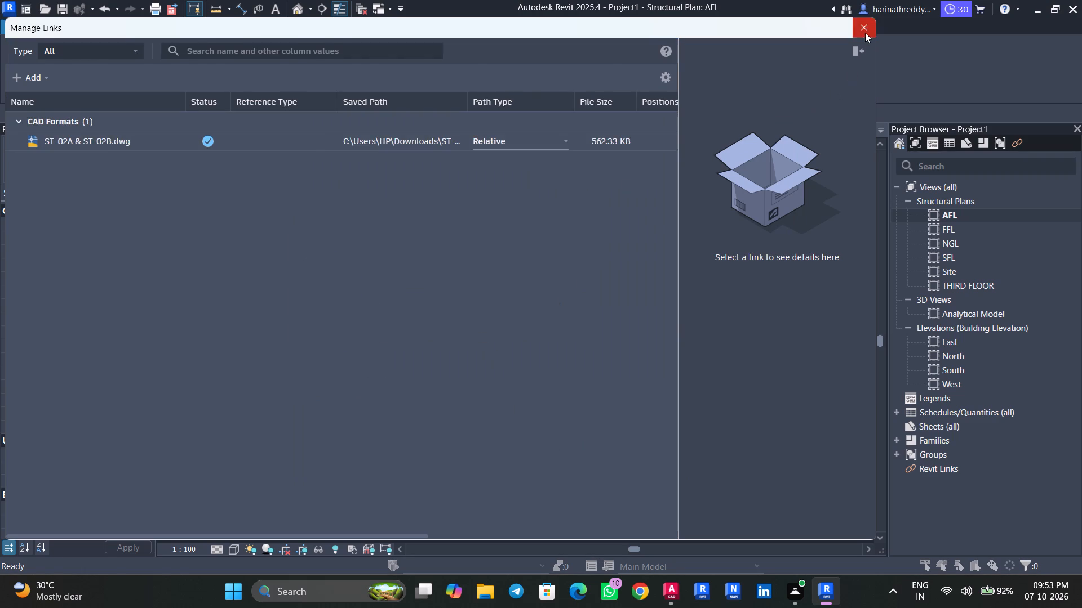
Examine the linked drawing's footing layout, checking the P2 and P3 pits and the dimensions around grid B.
{"action": "middle_click_drag", "start_coordinate": [631, 396], "coordinate": [378, 263]}
{"action": "scroll", "coordinate": [480, 363], "scroll_direction": "up", "scroll_amount": 7}
{"action": "scroll", "coordinate": [467, 341], "scroll_direction": "down", "scroll_amount": 1}
{"action": "scroll", "coordinate": [467, 341], "scroll_direction": "up", "scroll_amount": 4}
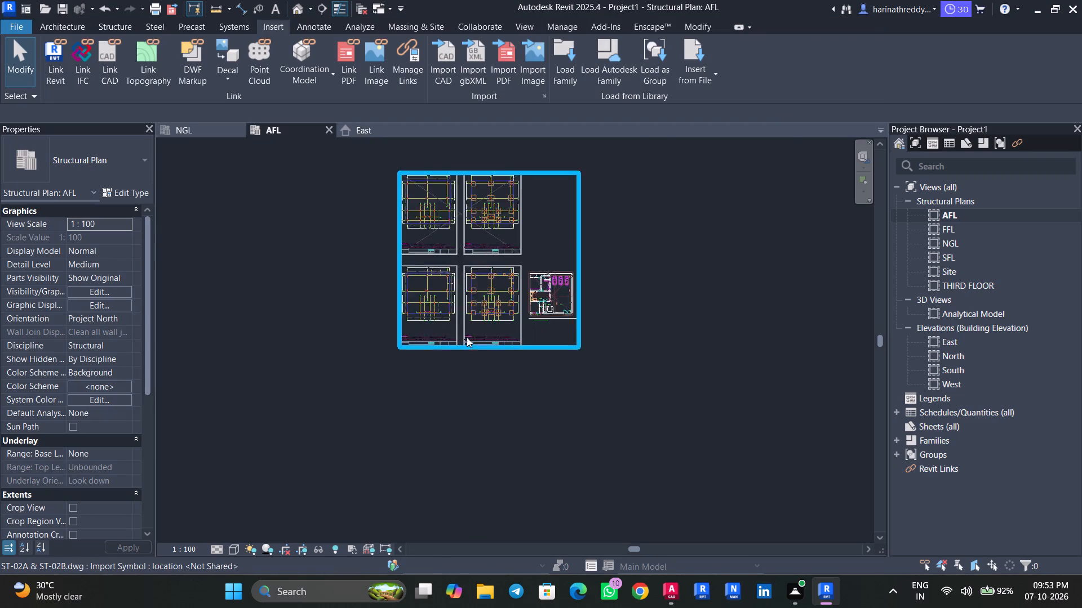
{"action": "scroll", "coordinate": [467, 337], "scroll_direction": "up", "scroll_amount": 2}
{"action": "scroll", "coordinate": [467, 337], "scroll_direction": "down", "scroll_amount": 1}
{"action": "scroll", "coordinate": [467, 337], "scroll_direction": "up", "scroll_amount": 13}
{"action": "middle_click_drag", "start_coordinate": [467, 337], "coordinate": [394, 493]}
{"action": "left_click", "coordinate": [392, 491]}
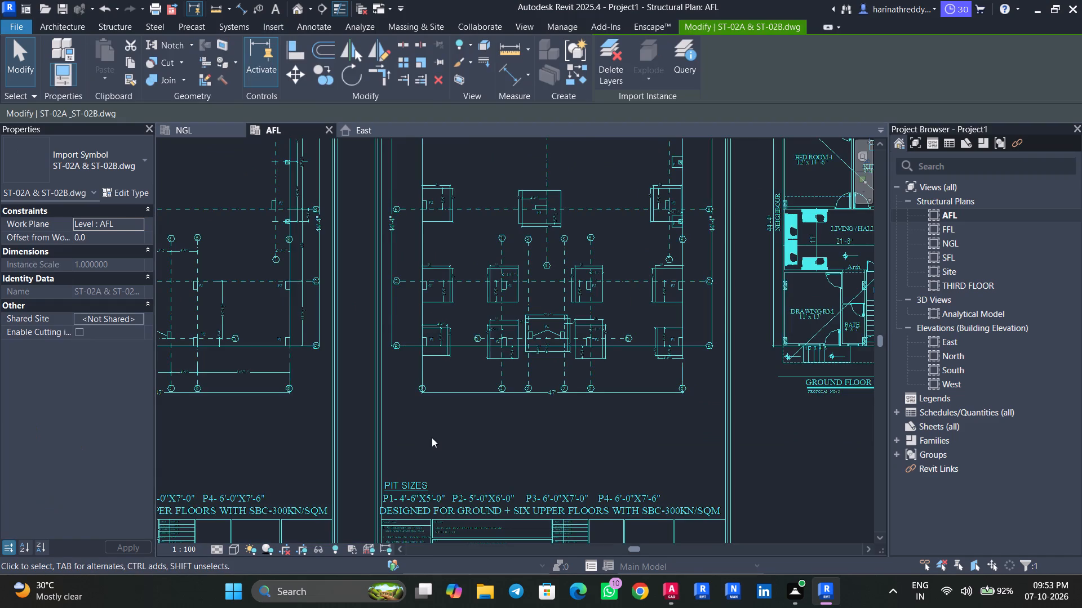
{"action": "scroll", "coordinate": [432, 437], "scroll_direction": "up", "scroll_amount": 1}
{"action": "scroll", "coordinate": [432, 437], "scroll_direction": "down", "scroll_amount": 3}
{"action": "middle_click_drag", "start_coordinate": [432, 437], "coordinate": [413, 500]}
{"action": "scroll", "coordinate": [459, 319], "scroll_direction": "up", "scroll_amount": 9}
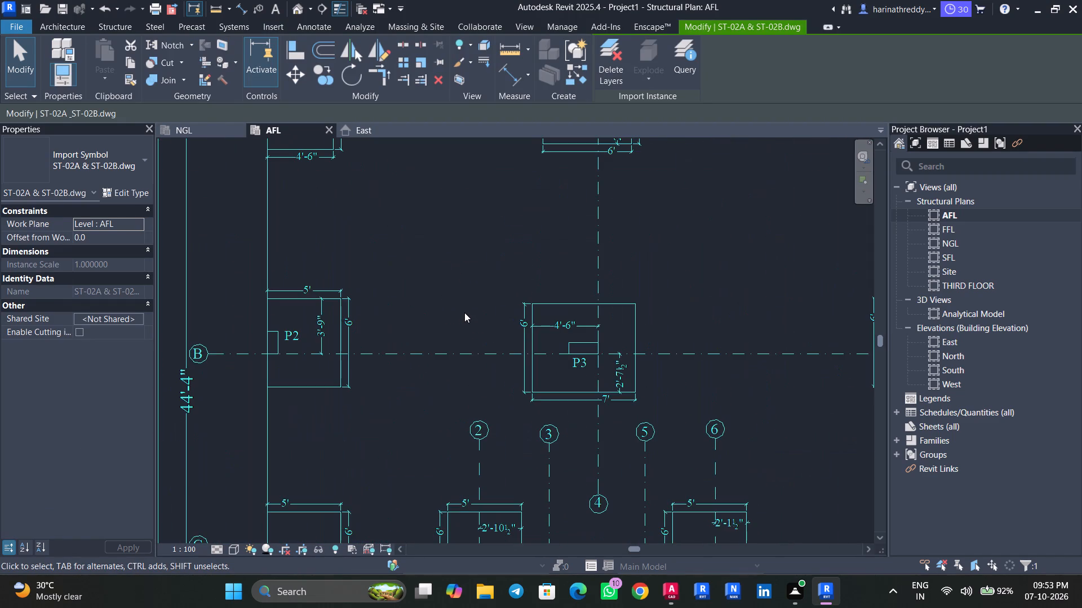
{"action": "key", "text": "Escape"}
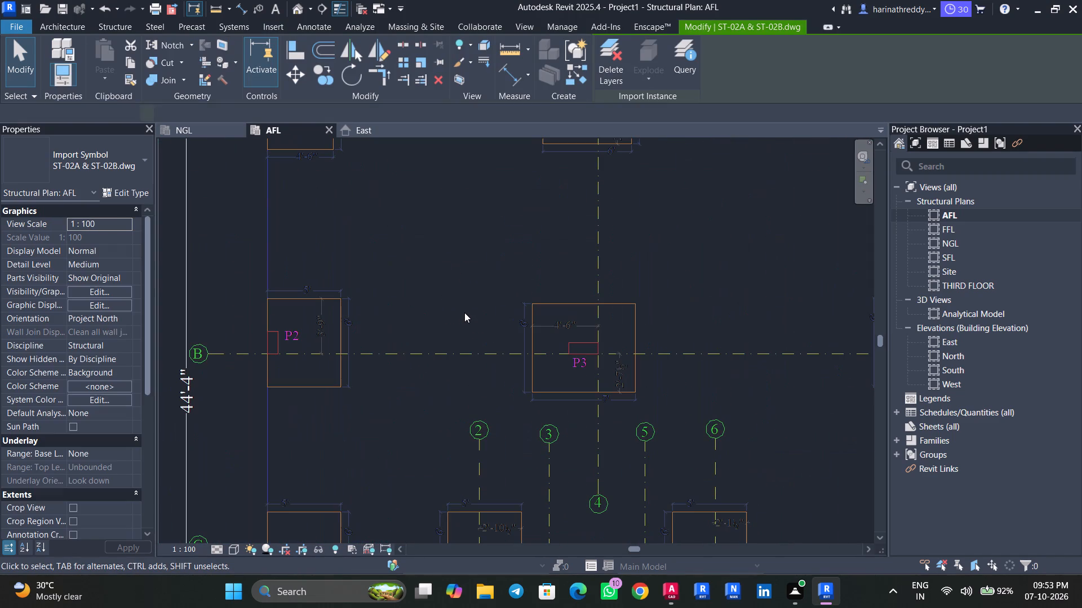
{"action": "key", "text": "Escape"}
{"action": "key", "text": "Escape"}
{"action": "key", "text": "Escape"}
Set the project's Length units to feet and fractional inches, rounded to the nearest 1/2".
{"action": "type", "text": "UN"}
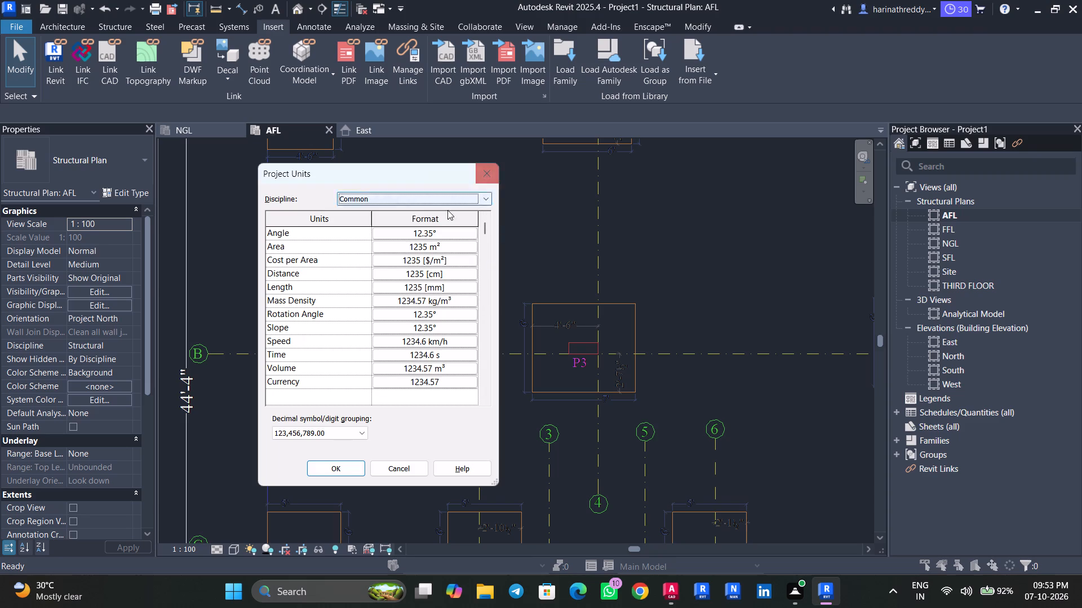
{"action": "left_click", "coordinate": [462, 288]}
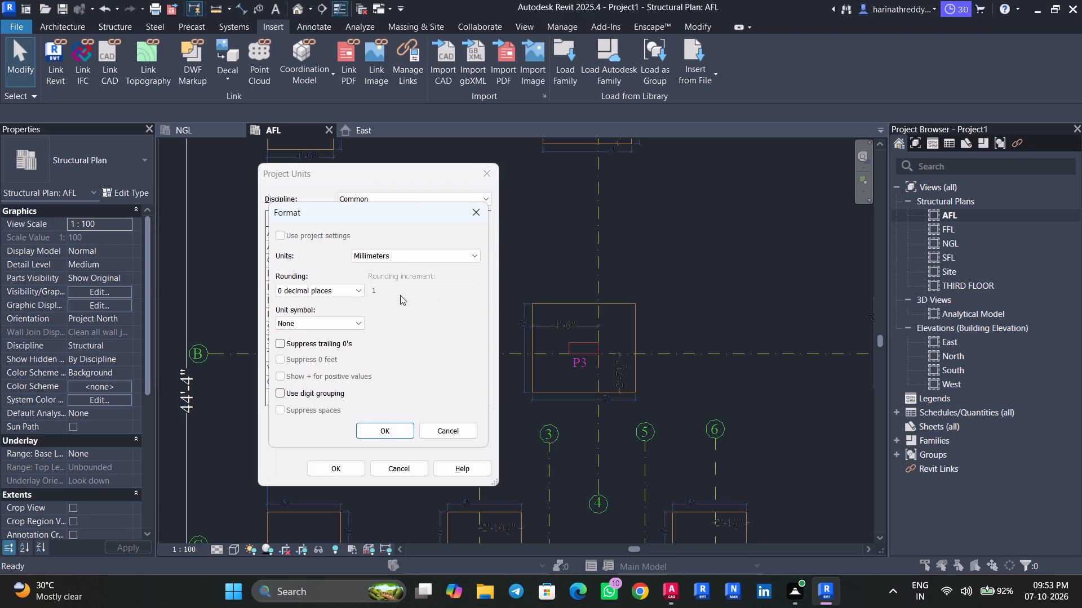
{"action": "left_click", "coordinate": [406, 261]}
{"action": "left_click", "coordinate": [402, 338]}
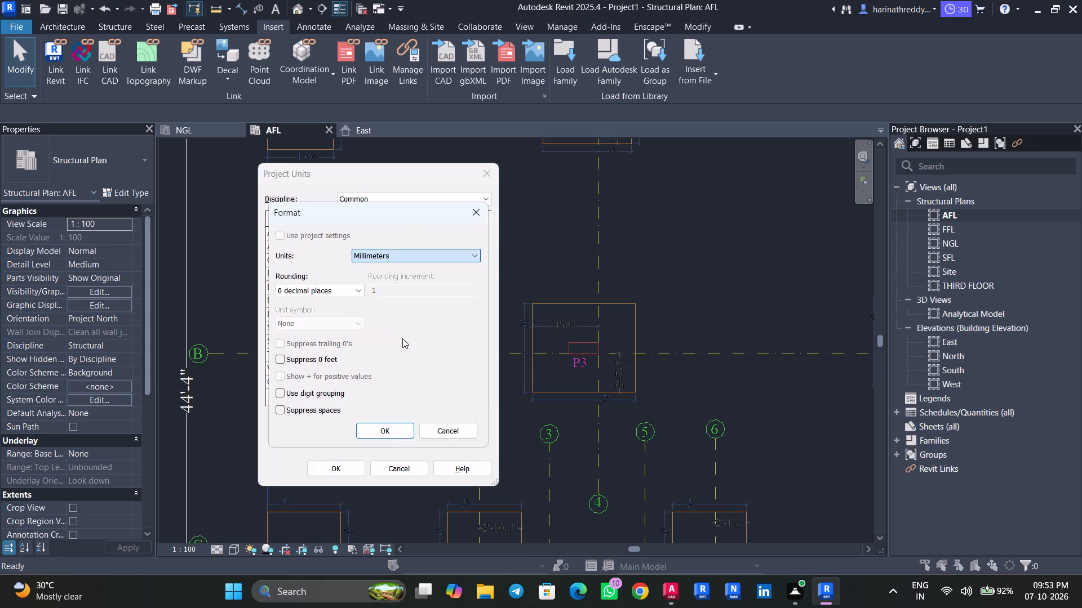
{"action": "left_click", "coordinate": [322, 286]}
{"action": "left_click", "coordinate": [330, 342]}
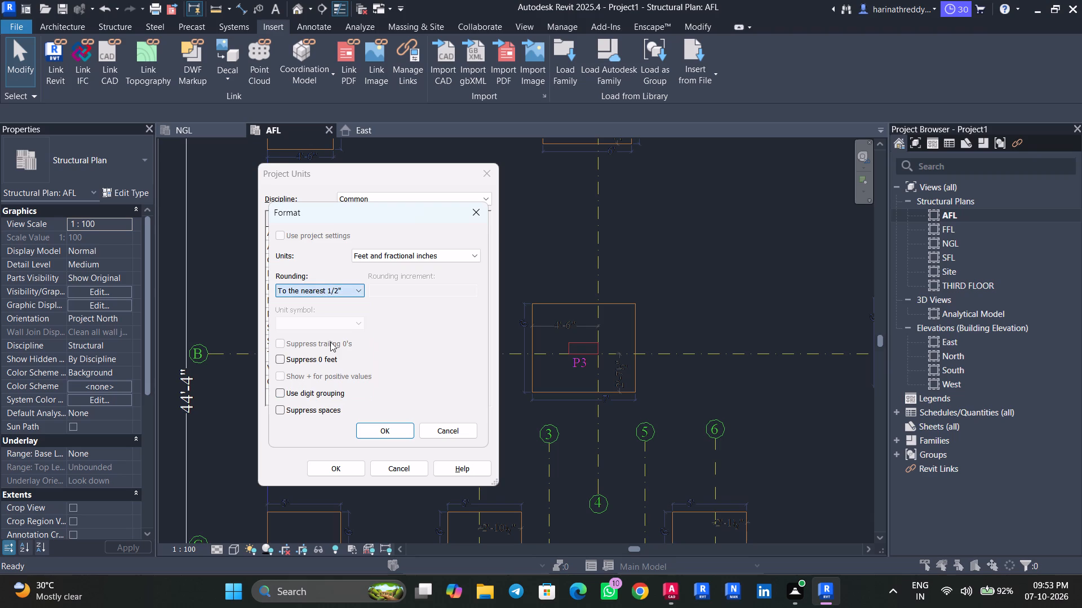
{"action": "left_click", "coordinate": [396, 435]}
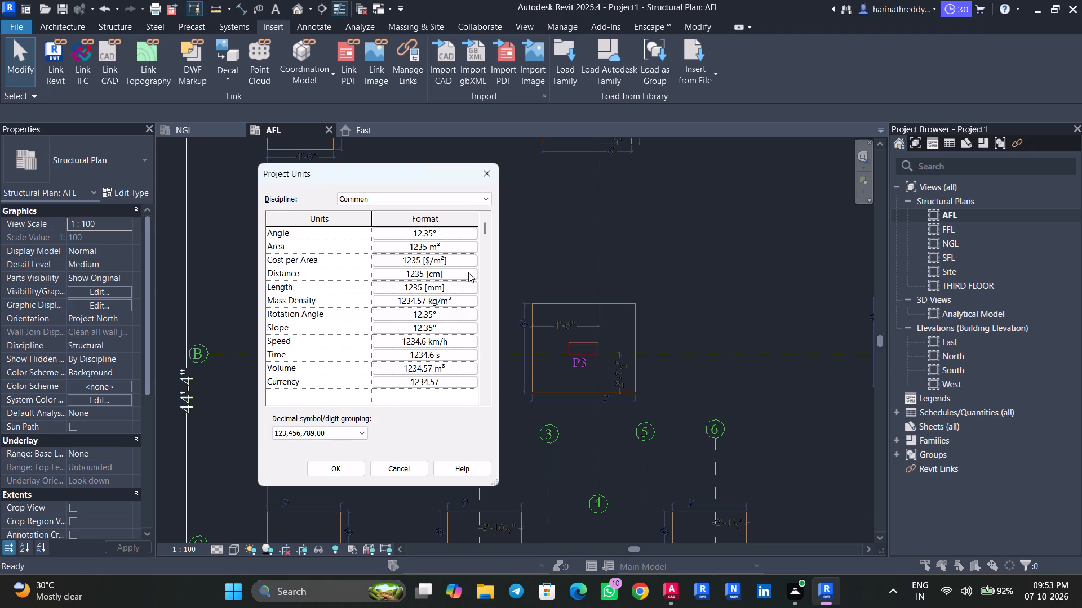
Set the project's Distance units to feet and apply the project units.
{"action": "left_click", "coordinate": [468, 272]}
{"action": "left_click", "coordinate": [373, 255]}
{"action": "left_click", "coordinate": [383, 287]}
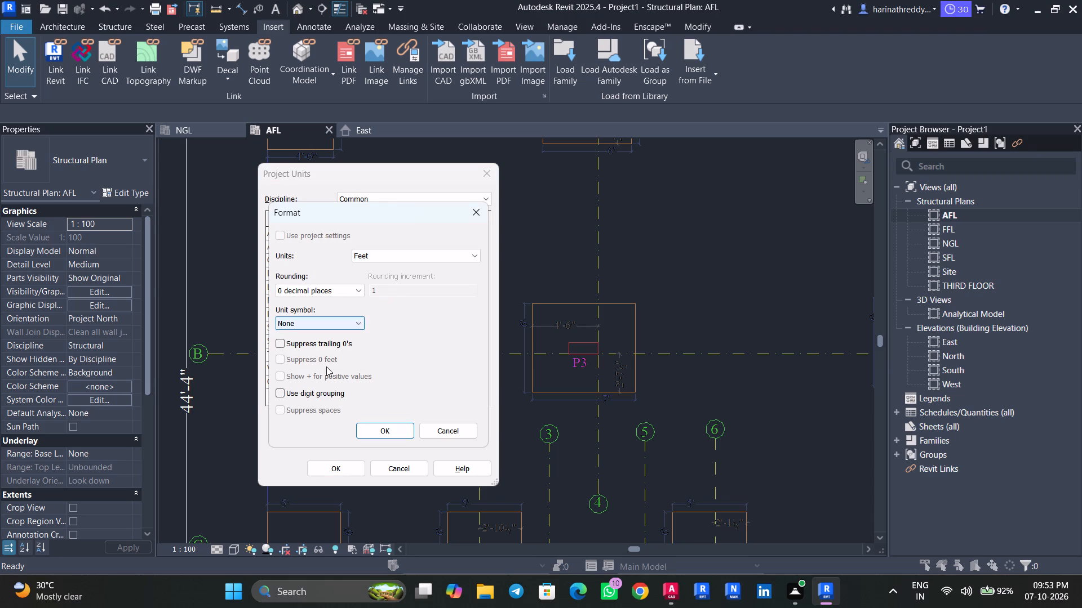
{"action": "left_click", "coordinate": [372, 423]}
{"action": "left_click", "coordinate": [344, 463]}
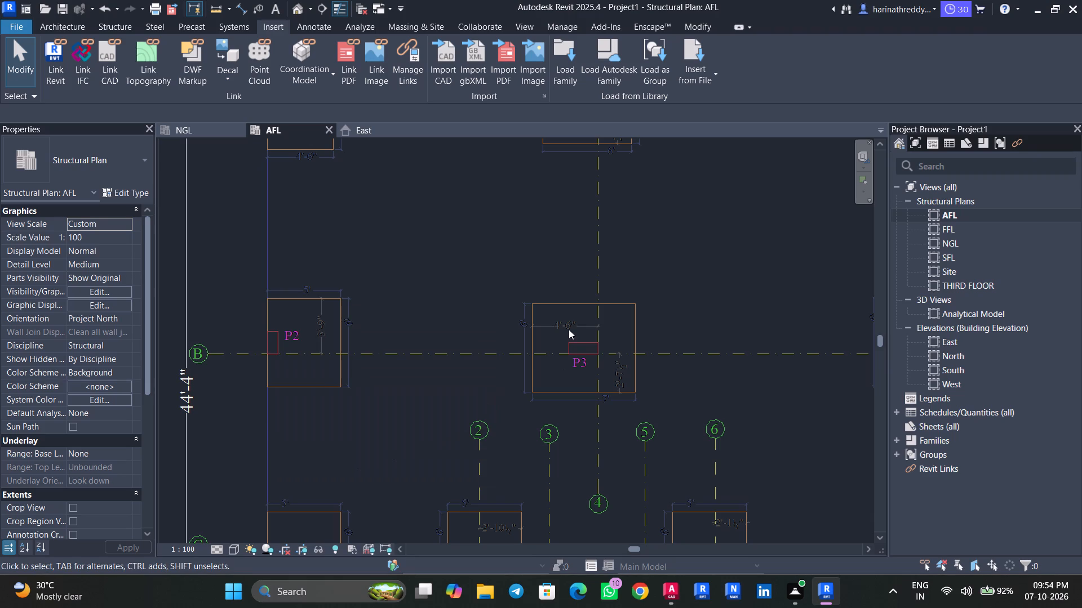
Scale the linked DWG graphically, using the P3 footing's upper edge as reference with a new length of 7'.
{"action": "scroll", "coordinate": [569, 329], "scroll_direction": "up", "scroll_amount": 2}
{"action": "left_click", "coordinate": [569, 329]}
{"action": "middle_click_drag", "start_coordinate": [582, 335], "coordinate": [448, 319]}
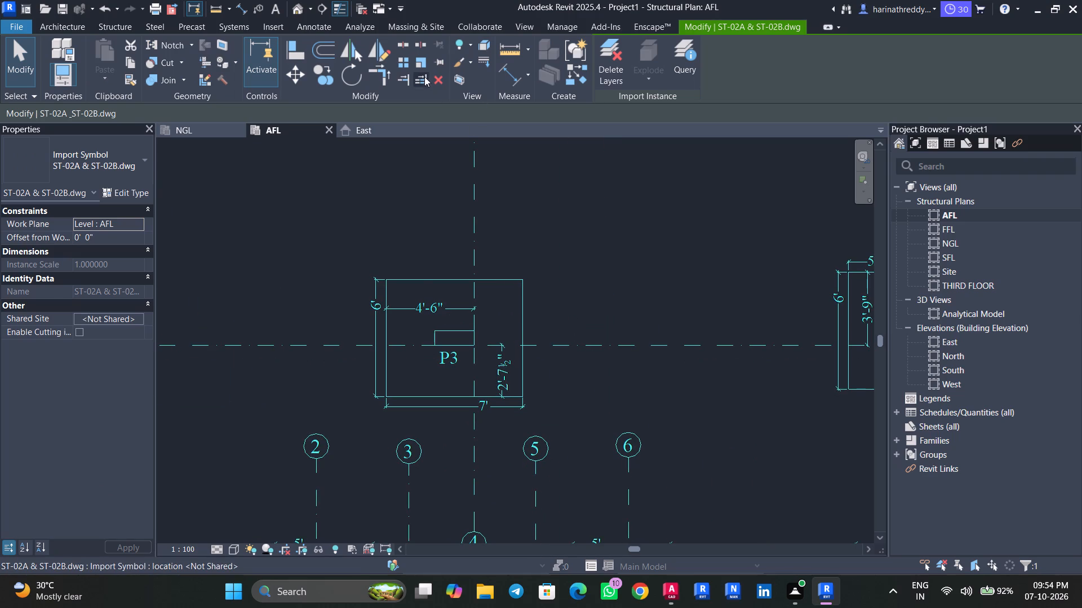
{"action": "left_click", "coordinate": [420, 69]}
{"action": "left_click", "coordinate": [388, 280]}
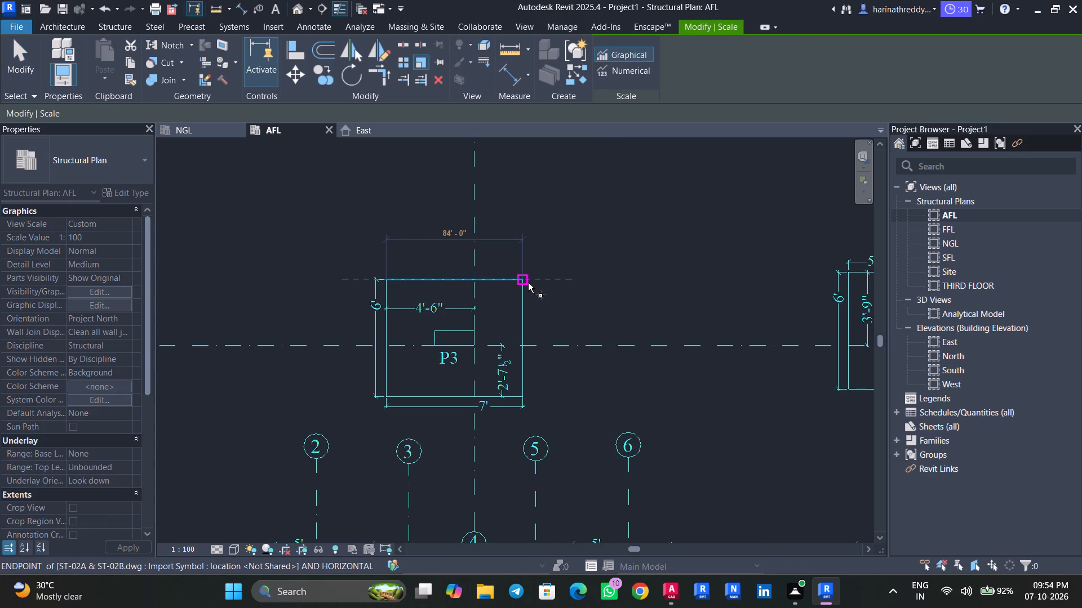
{"action": "left_click", "coordinate": [528, 283]}
{"action": "type", "text": "7'"}
{"action": "key", "text": "Return"}
{"action": "scroll", "coordinate": [427, 254], "scroll_direction": "down", "scroll_amount": 1}
{"action": "scroll", "coordinate": [427, 254], "scroll_direction": "up", "scroll_amount": 1}
{"action": "scroll", "coordinate": [427, 254], "scroll_direction": "down", "scroll_amount": 1}
{"action": "scroll", "coordinate": [427, 254], "scroll_direction": "up", "scroll_amount": 3}
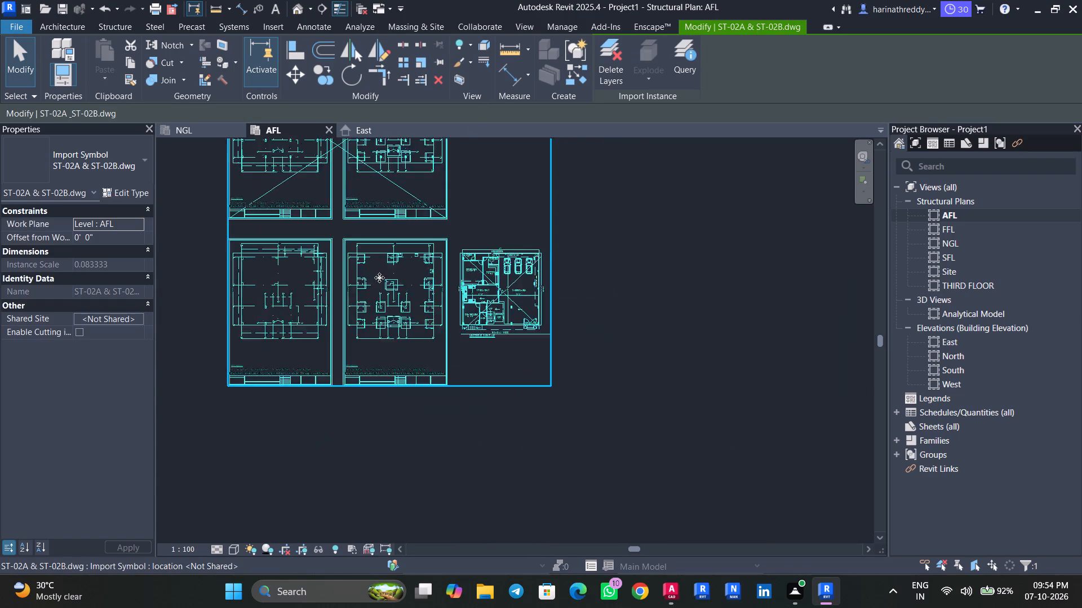
{"action": "scroll", "coordinate": [379, 278], "scroll_direction": "up", "scroll_amount": 4}
{"action": "scroll", "coordinate": [379, 278], "scroll_direction": "down", "scroll_amount": 1}
{"action": "scroll", "coordinate": [380, 279], "scroll_direction": "up", "scroll_amount": 10}
{"action": "scroll", "coordinate": [452, 325], "scroll_direction": "up", "scroll_amount": 3}
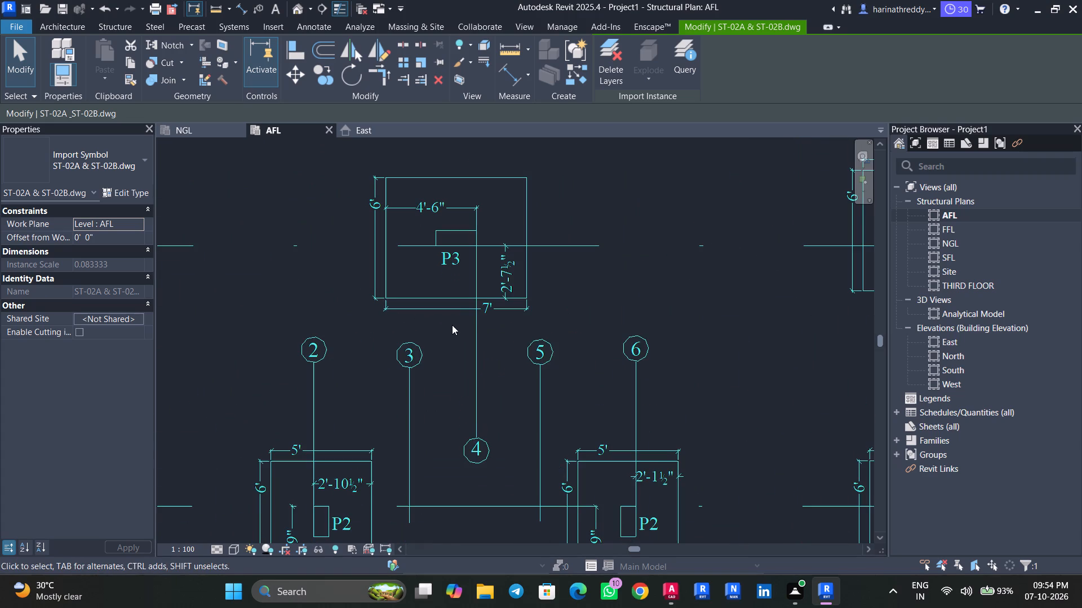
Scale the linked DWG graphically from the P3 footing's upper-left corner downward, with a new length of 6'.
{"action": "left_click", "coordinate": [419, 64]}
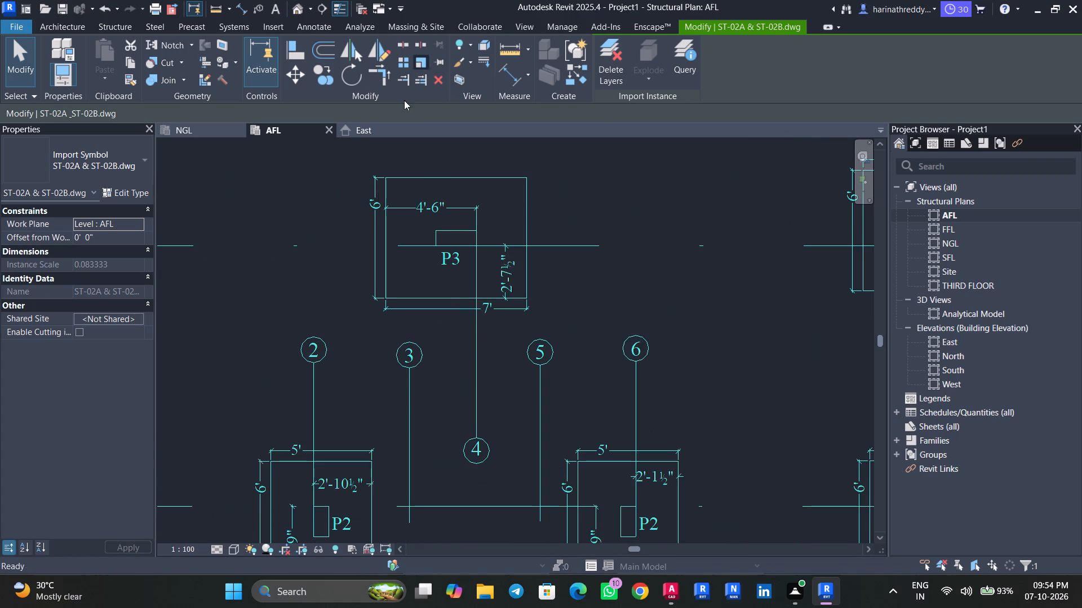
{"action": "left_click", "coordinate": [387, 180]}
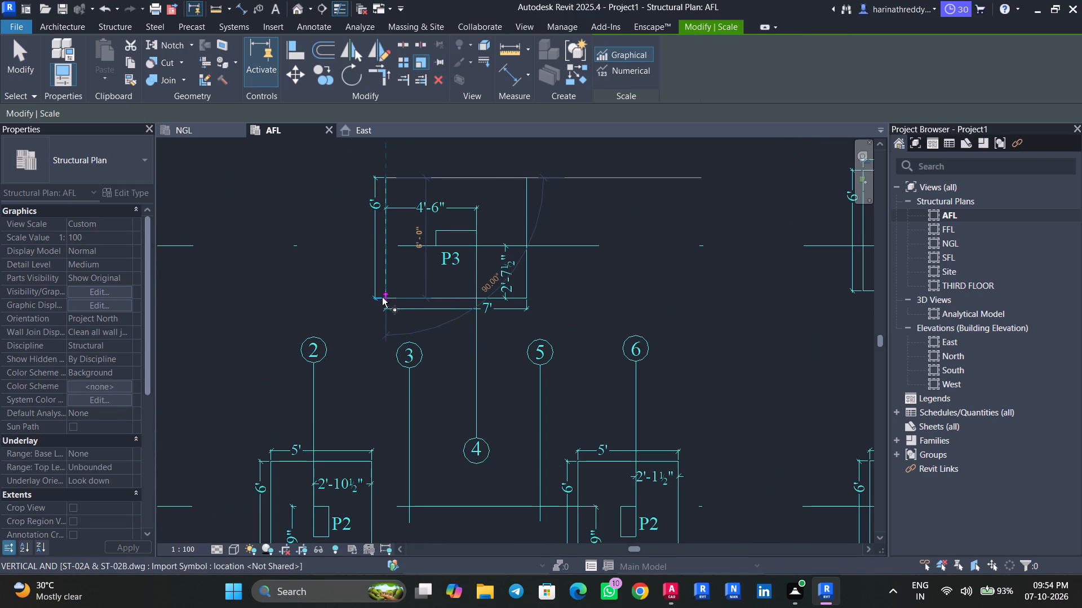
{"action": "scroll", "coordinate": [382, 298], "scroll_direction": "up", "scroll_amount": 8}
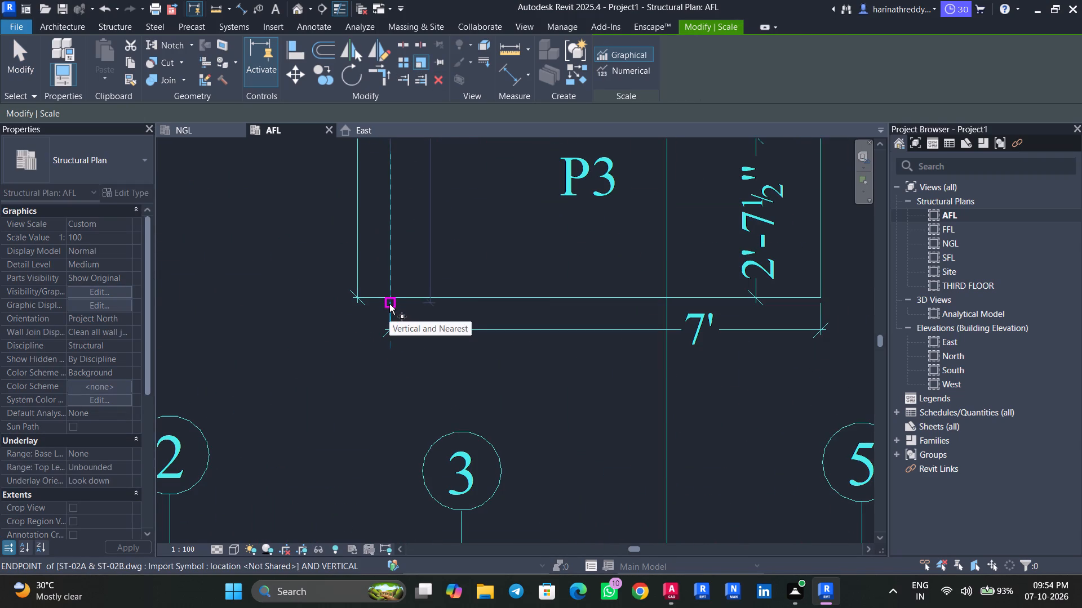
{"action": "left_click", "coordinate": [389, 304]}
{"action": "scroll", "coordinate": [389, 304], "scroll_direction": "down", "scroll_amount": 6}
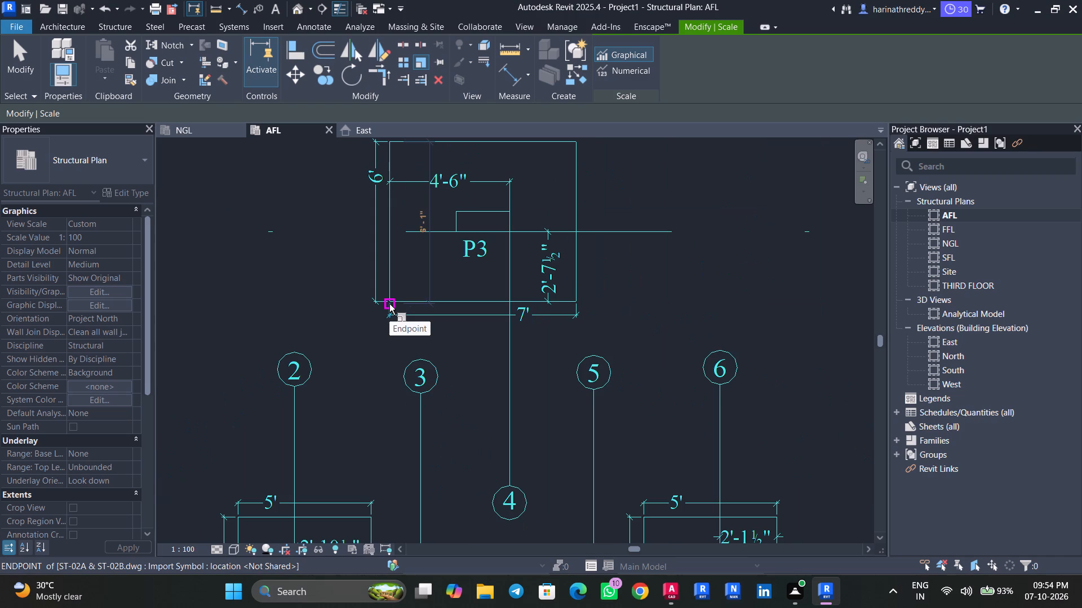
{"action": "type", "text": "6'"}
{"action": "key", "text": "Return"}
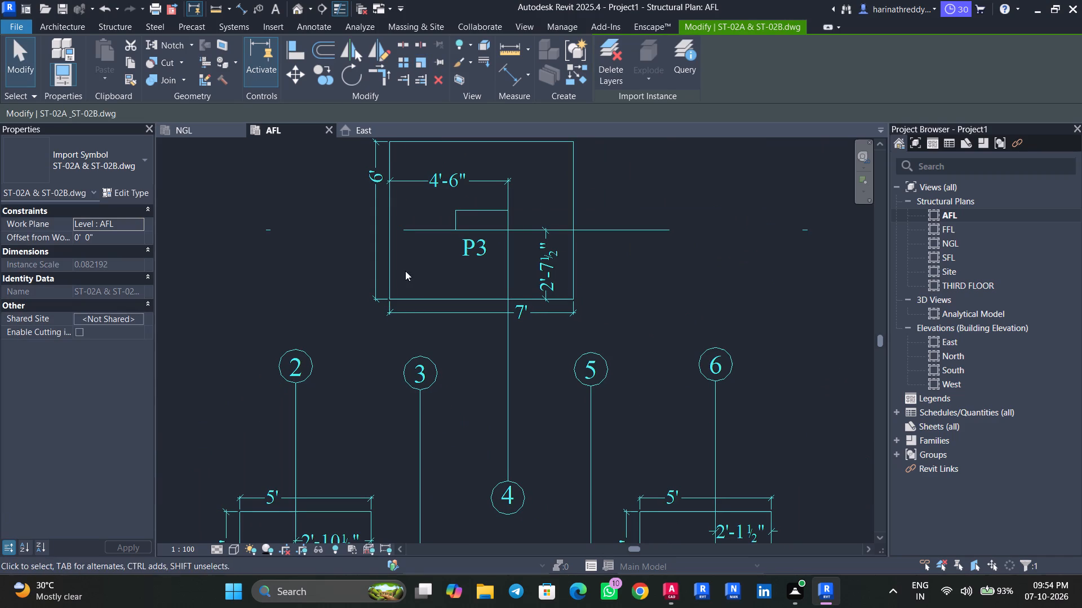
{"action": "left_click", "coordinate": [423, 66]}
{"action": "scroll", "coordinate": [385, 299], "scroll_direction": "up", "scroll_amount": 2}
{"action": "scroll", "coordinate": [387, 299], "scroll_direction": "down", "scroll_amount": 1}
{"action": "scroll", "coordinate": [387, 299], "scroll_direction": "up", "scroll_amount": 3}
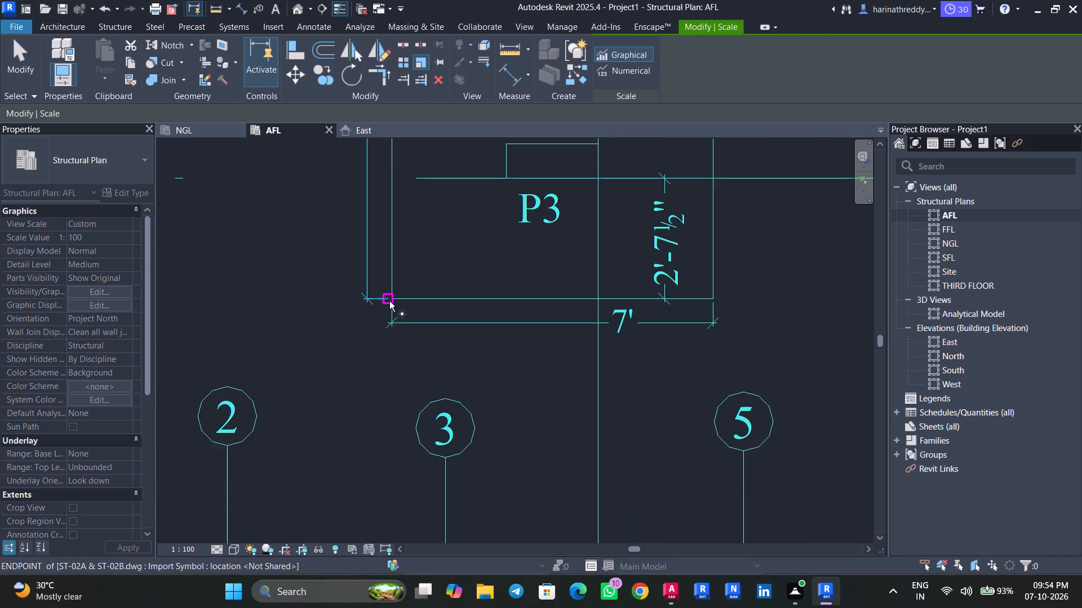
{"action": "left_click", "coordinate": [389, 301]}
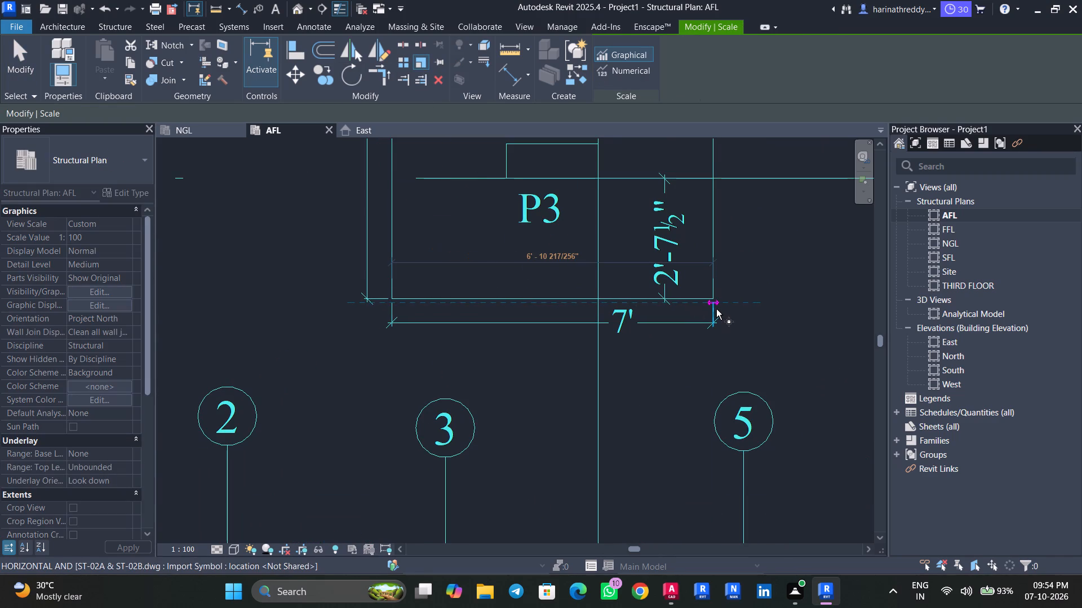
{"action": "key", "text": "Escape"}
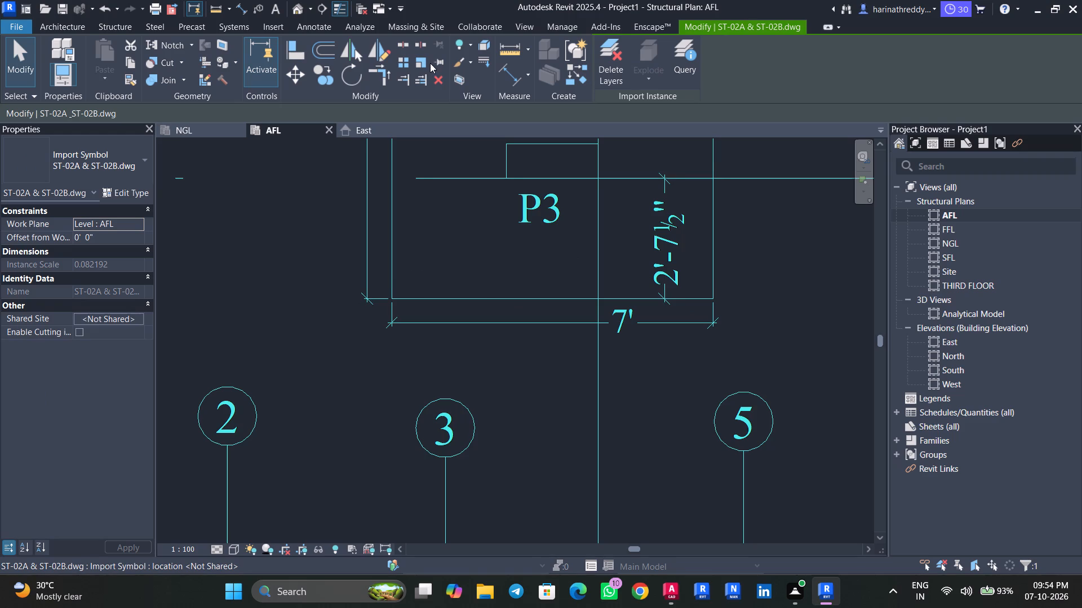
Scale the linked DWG graphically again, using the P3 footing's lower edge from corner to corner with a new length of 7'.
{"action": "left_click", "coordinate": [423, 65]}
{"action": "left_click", "coordinate": [392, 297]}
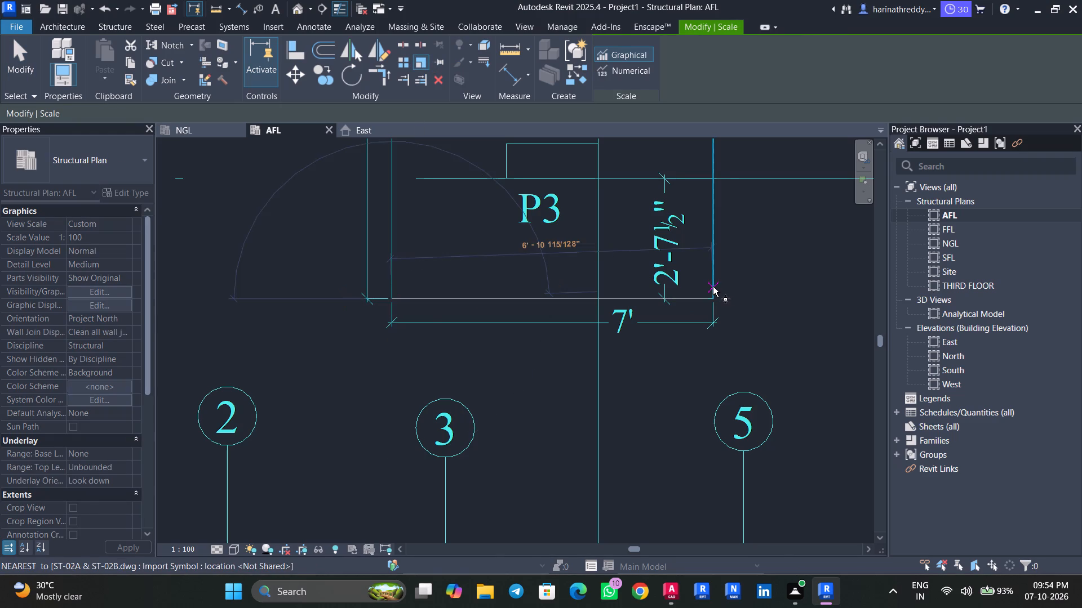
{"action": "left_click", "coordinate": [713, 298]}
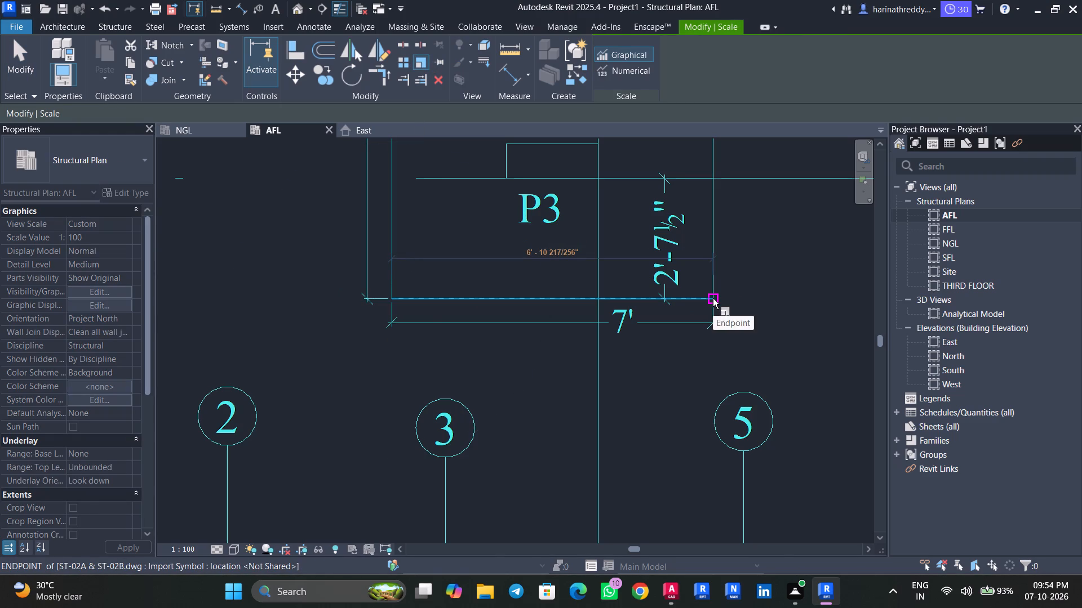
{"action": "type", "text": "7'"}
{"action": "key", "text": "Return"}
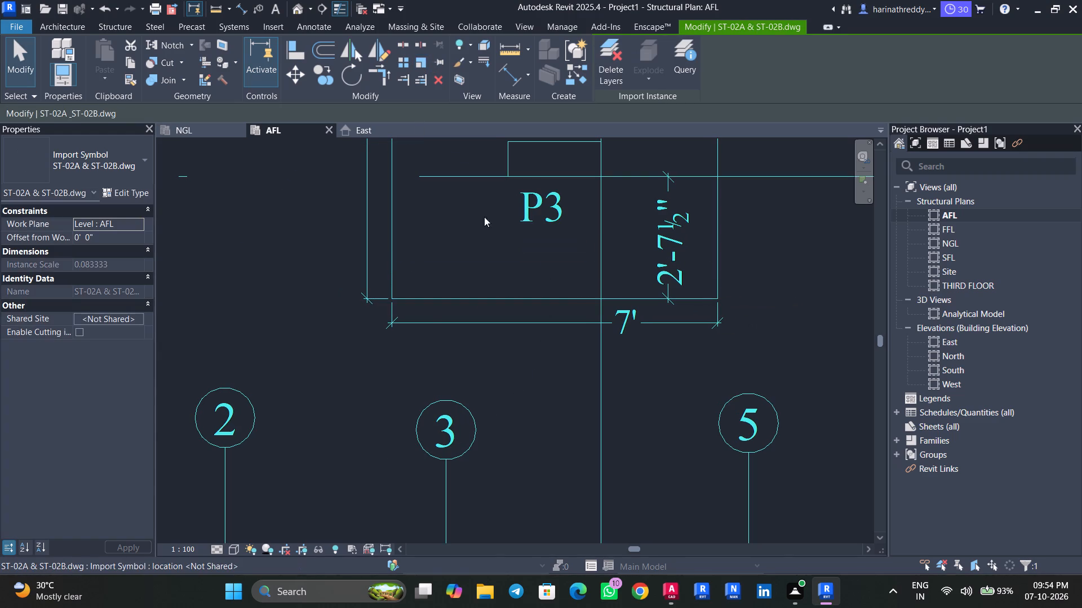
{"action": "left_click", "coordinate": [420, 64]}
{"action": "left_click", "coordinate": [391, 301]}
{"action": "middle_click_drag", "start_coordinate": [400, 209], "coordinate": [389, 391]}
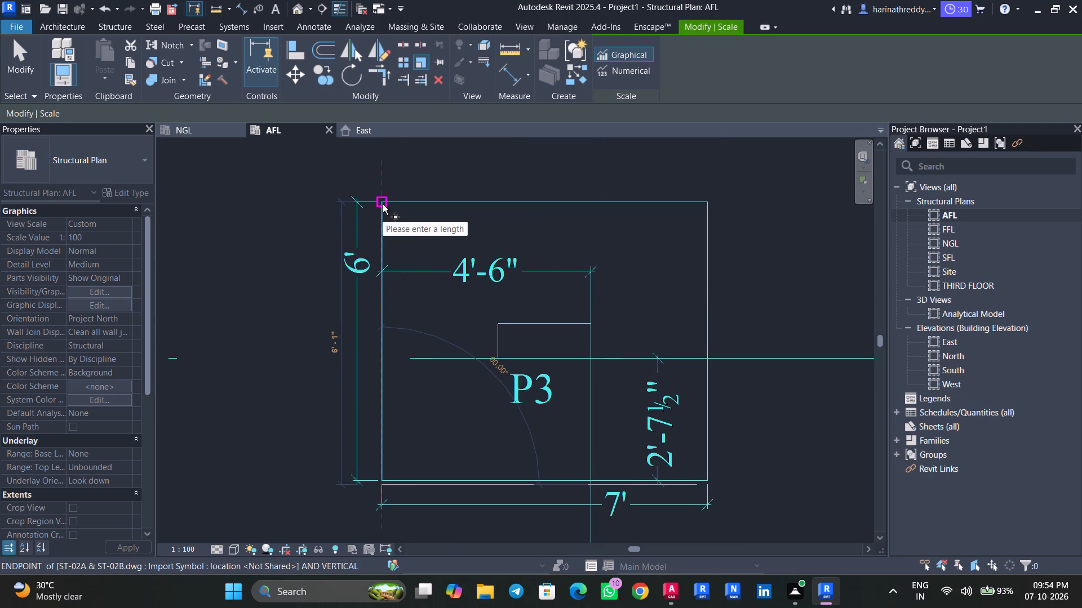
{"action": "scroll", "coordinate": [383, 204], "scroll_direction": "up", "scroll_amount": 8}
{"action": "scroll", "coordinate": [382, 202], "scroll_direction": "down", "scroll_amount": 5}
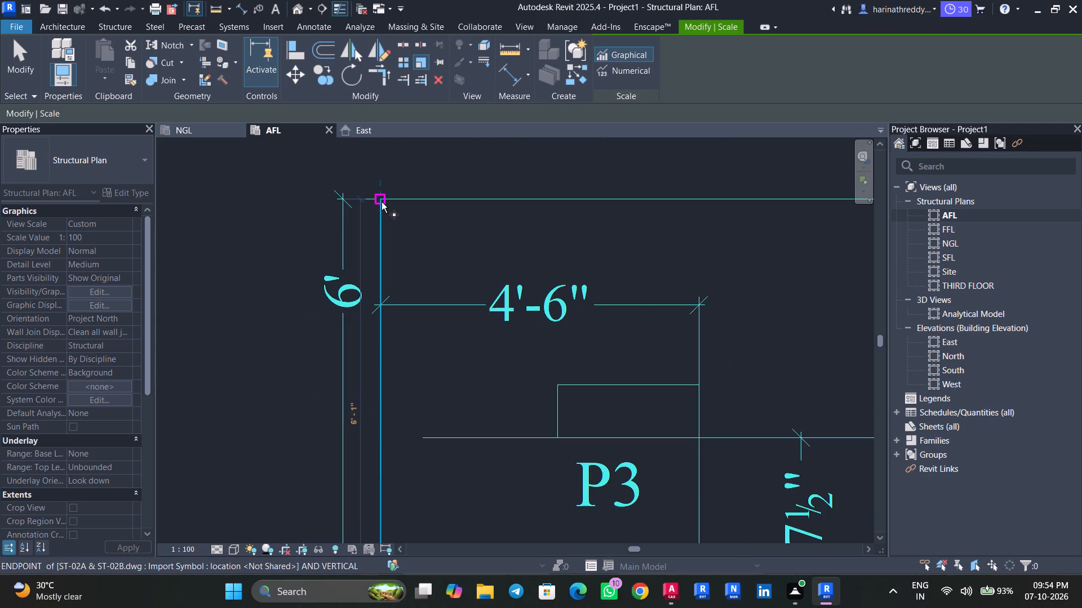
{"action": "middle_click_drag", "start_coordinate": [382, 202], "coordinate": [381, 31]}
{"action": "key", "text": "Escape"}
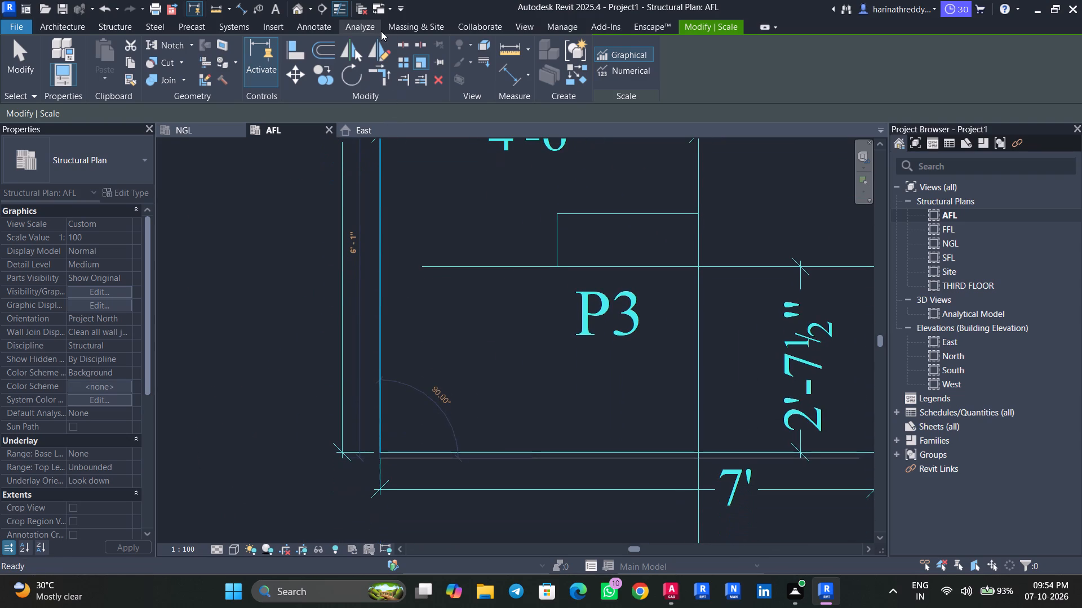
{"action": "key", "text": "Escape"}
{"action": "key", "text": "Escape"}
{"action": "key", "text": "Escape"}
Check the P3 footing's height and width using aligned dimensions, without keeping them.
{"action": "scroll", "coordinate": [442, 275], "scroll_direction": "down", "scroll_amount": 2}
{"action": "scroll", "coordinate": [442, 275], "scroll_direction": "up", "scroll_amount": 1}
{"action": "scroll", "coordinate": [442, 275], "scroll_direction": "down", "scroll_amount": 2}
{"action": "middle_click_drag", "start_coordinate": [427, 297], "coordinate": [378, 416]}
{"action": "type", "text": "DI"}
{"action": "left_click_drag", "start_coordinate": [423, 513], "coordinate": [425, 508]}
{"action": "left_click", "coordinate": [419, 234]}
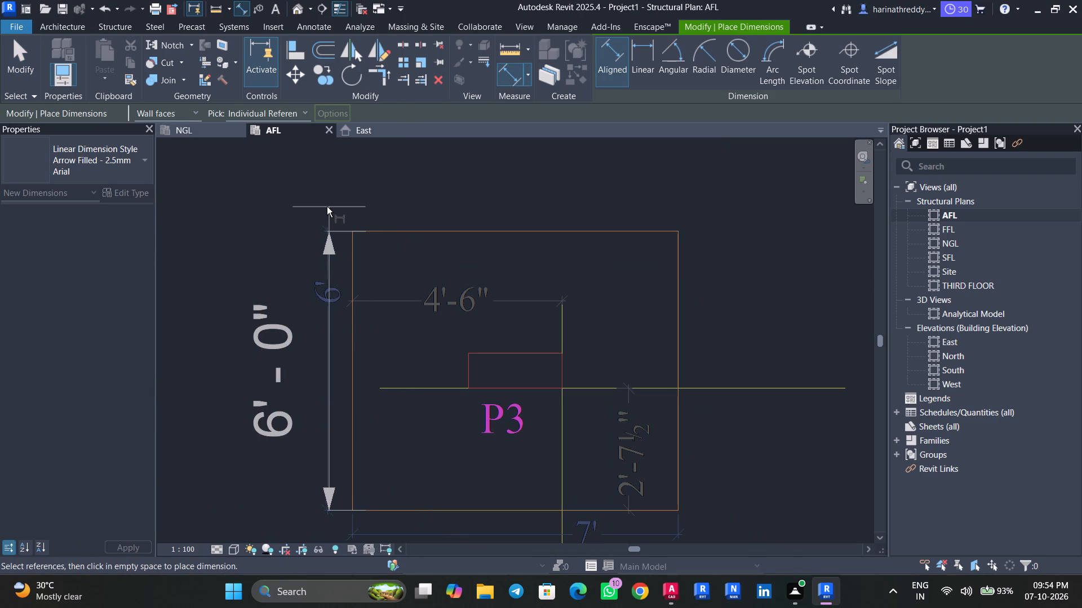
{"action": "key", "text": "Escape"}
{"action": "left_click", "coordinate": [355, 416]}
{"action": "left_click", "coordinate": [677, 437]}
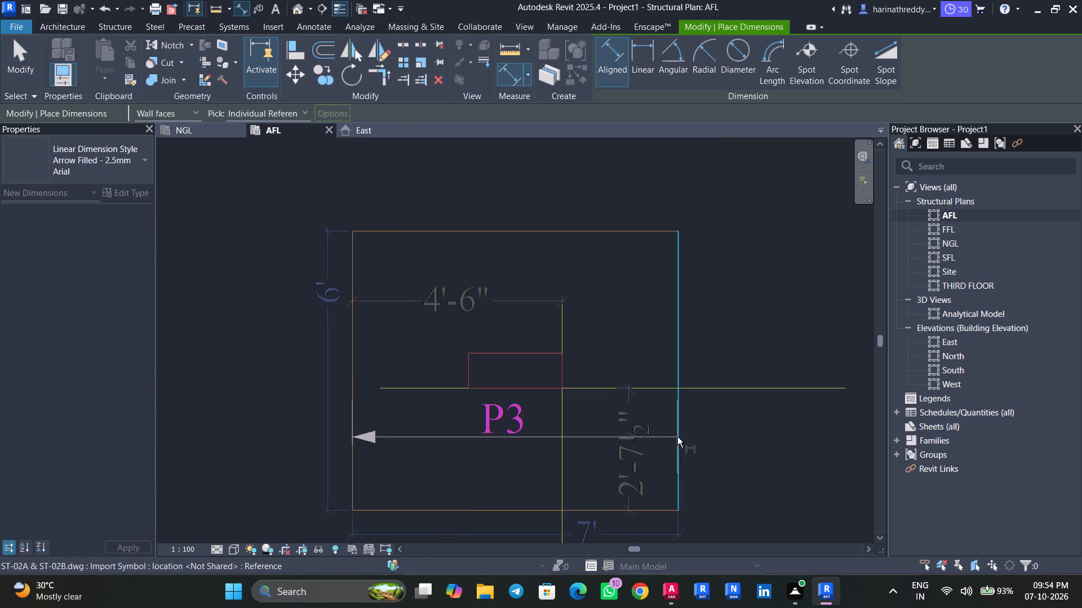
{"action": "scroll", "coordinate": [703, 337], "scroll_direction": "down", "scroll_amount": 5}
{"action": "key", "text": "Escape"}
{"action": "key", "text": "Escape"}
{"action": "key", "text": "Escape"}
{"action": "key", "text": "Escape"}
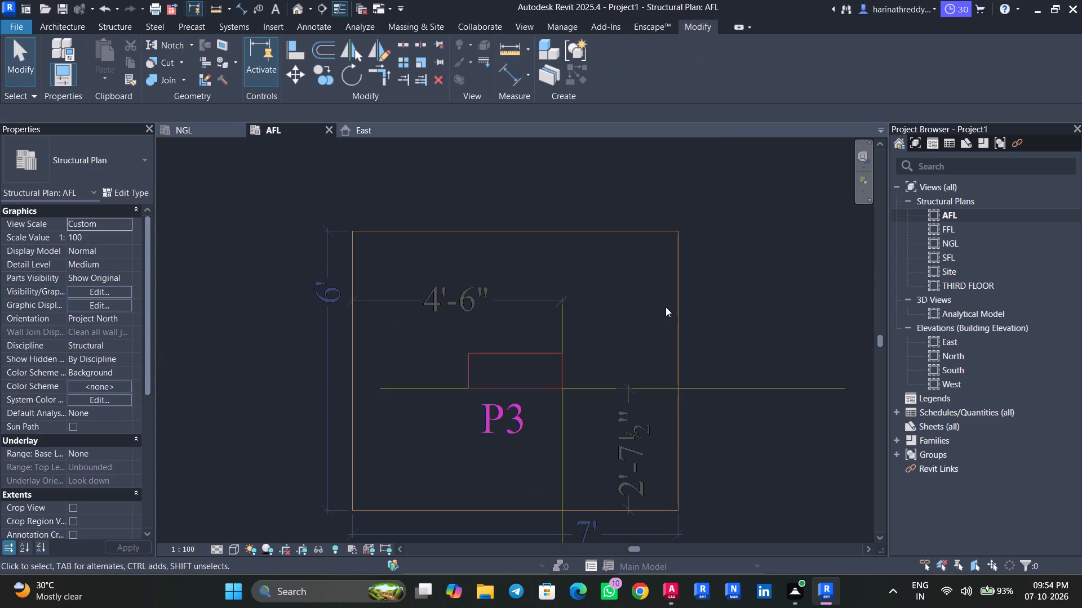
Examine the scaled footing layout around P3, then the P1 footing where grids 1 and A meet.
{"action": "scroll", "coordinate": [663, 310], "scroll_direction": "up", "scroll_amount": 4}
{"action": "scroll", "coordinate": [640, 325], "scroll_direction": "down", "scroll_amount": 2}
{"action": "scroll", "coordinate": [640, 325], "scroll_direction": "up", "scroll_amount": 1}
{"action": "scroll", "coordinate": [640, 325], "scroll_direction": "down", "scroll_amount": 17}
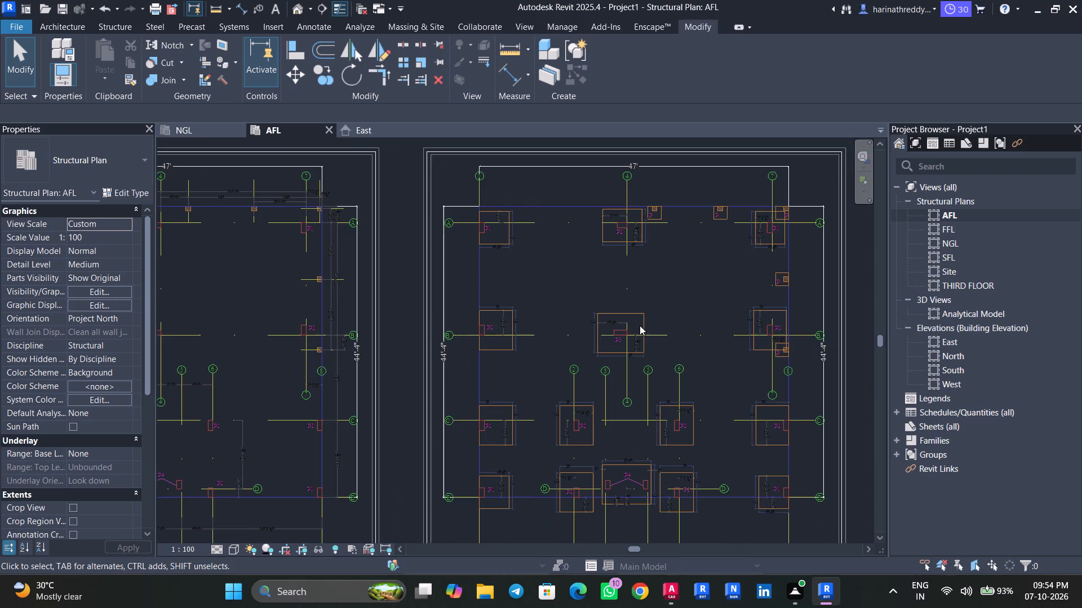
{"action": "scroll", "coordinate": [502, 233], "scroll_direction": "up", "scroll_amount": 3}
{"action": "scroll", "coordinate": [502, 233], "scroll_direction": "down", "scroll_amount": 1}
{"action": "scroll", "coordinate": [502, 233], "scroll_direction": "up", "scroll_amount": 1}
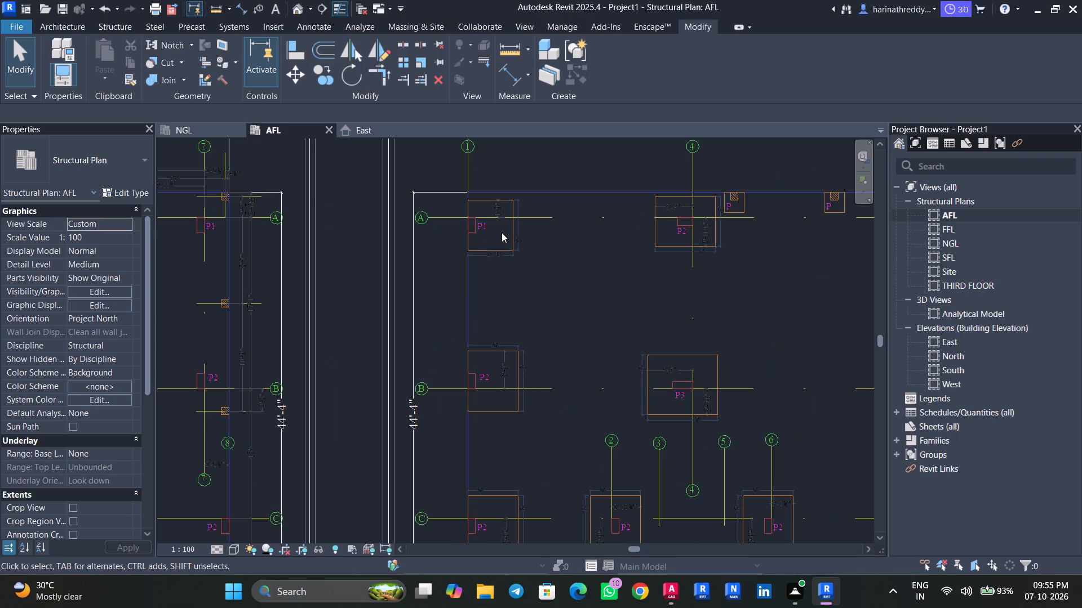
{"action": "scroll", "coordinate": [498, 272], "scroll_direction": "up", "scroll_amount": 8}
{"action": "middle_click_drag", "start_coordinate": [511, 261], "coordinate": [432, 437]}
{"action": "scroll", "coordinate": [553, 378], "scroll_direction": "down", "scroll_amount": 4}
{"action": "scroll", "coordinate": [553, 378], "scroll_direction": "up", "scroll_amount": 1}
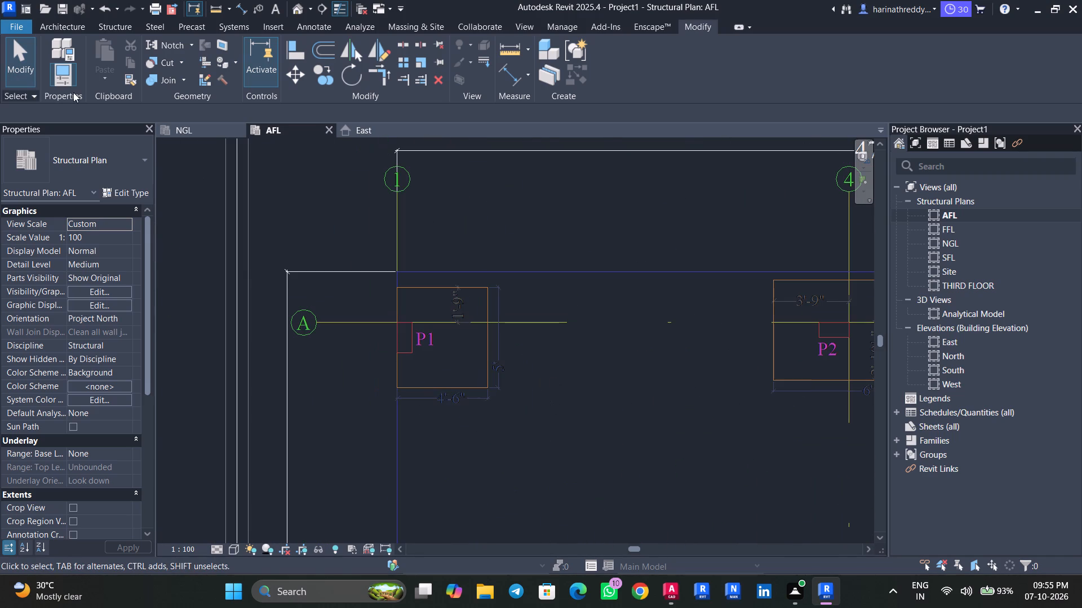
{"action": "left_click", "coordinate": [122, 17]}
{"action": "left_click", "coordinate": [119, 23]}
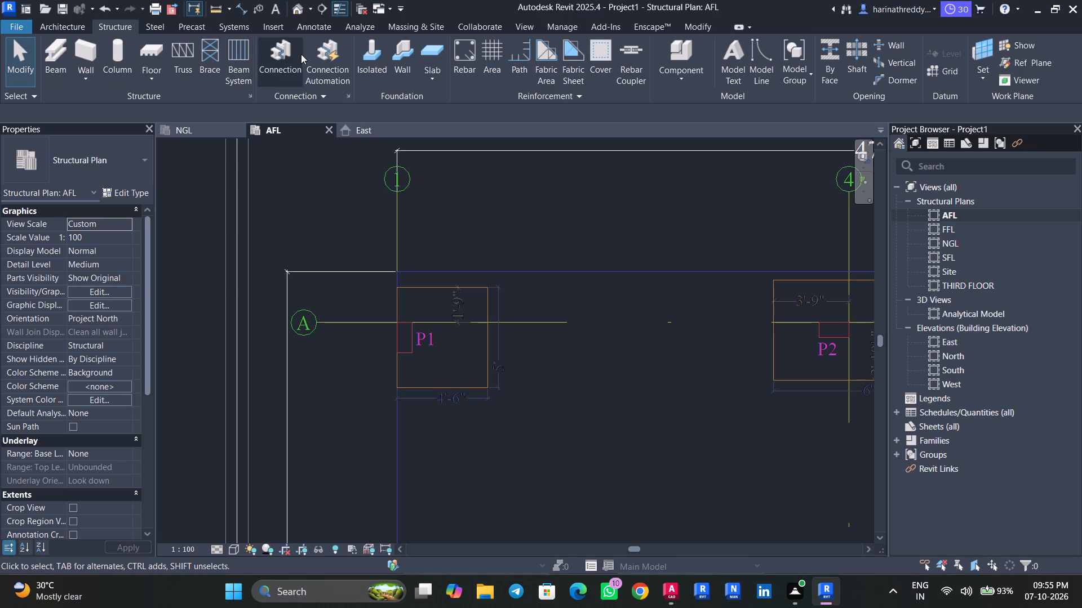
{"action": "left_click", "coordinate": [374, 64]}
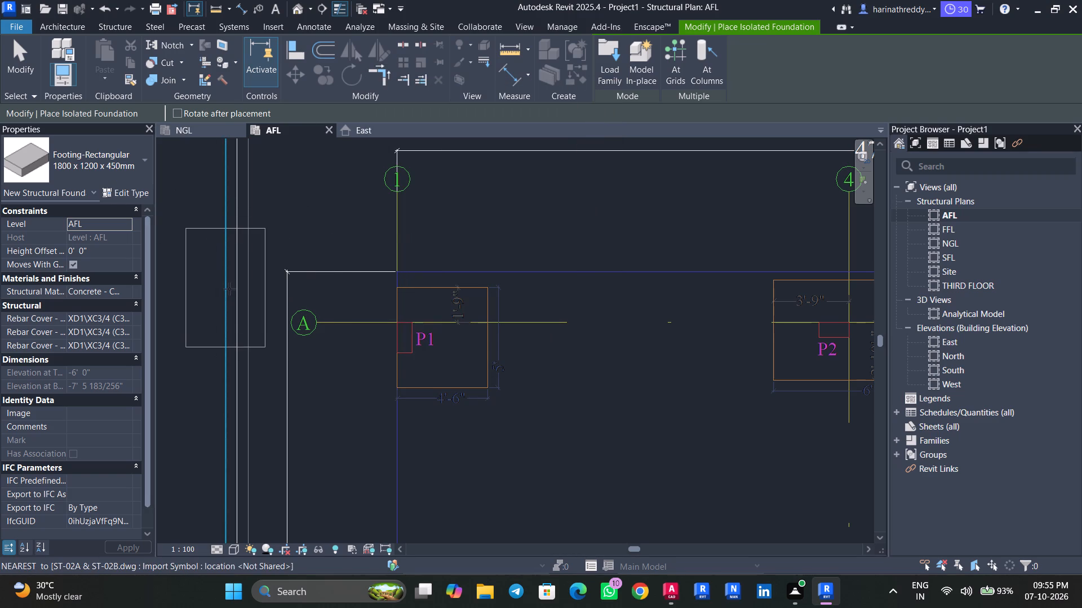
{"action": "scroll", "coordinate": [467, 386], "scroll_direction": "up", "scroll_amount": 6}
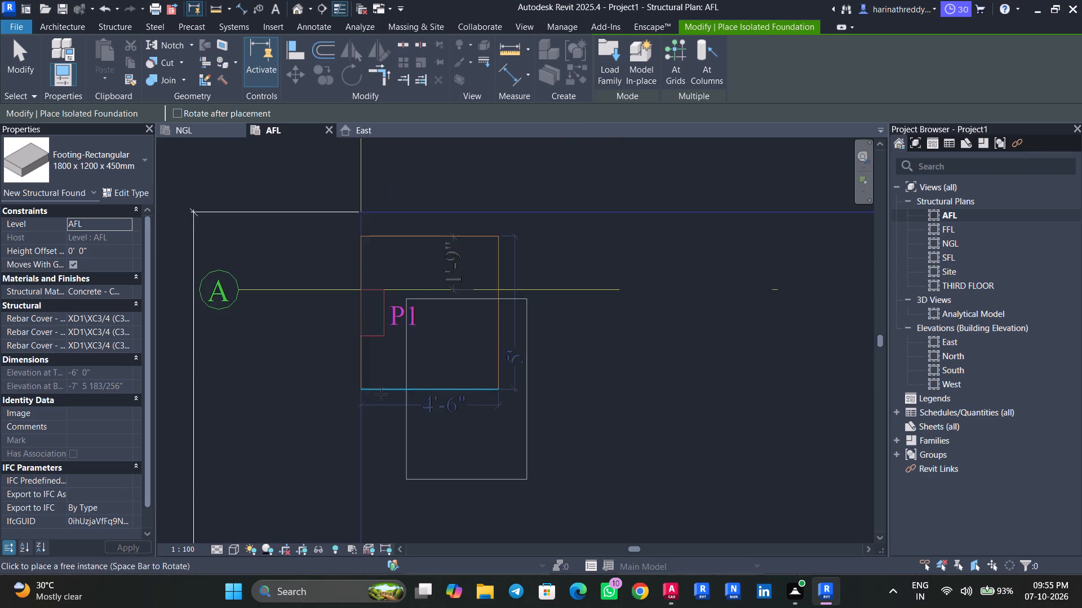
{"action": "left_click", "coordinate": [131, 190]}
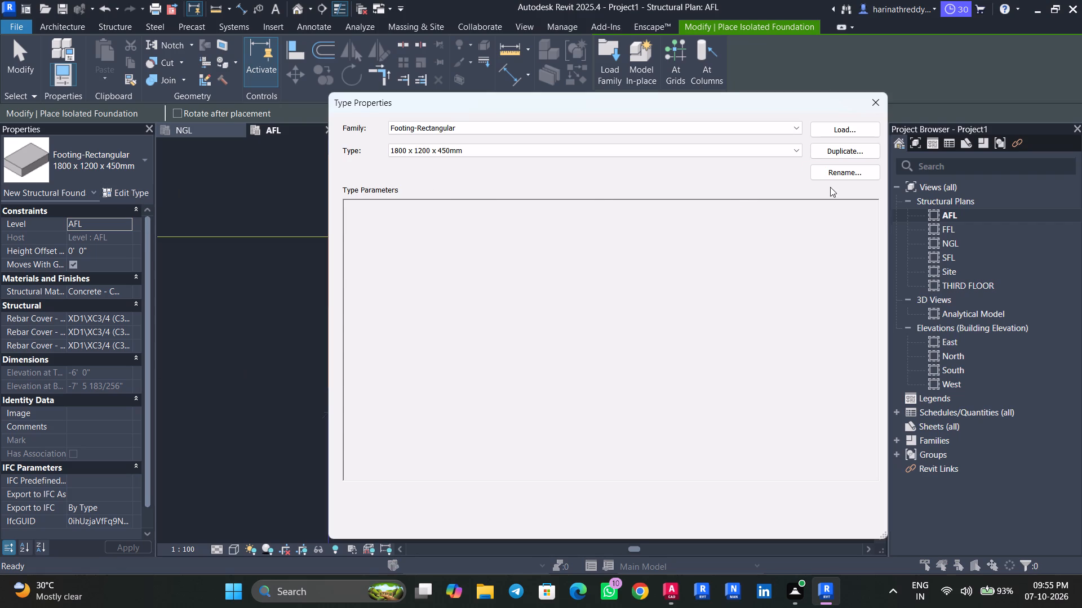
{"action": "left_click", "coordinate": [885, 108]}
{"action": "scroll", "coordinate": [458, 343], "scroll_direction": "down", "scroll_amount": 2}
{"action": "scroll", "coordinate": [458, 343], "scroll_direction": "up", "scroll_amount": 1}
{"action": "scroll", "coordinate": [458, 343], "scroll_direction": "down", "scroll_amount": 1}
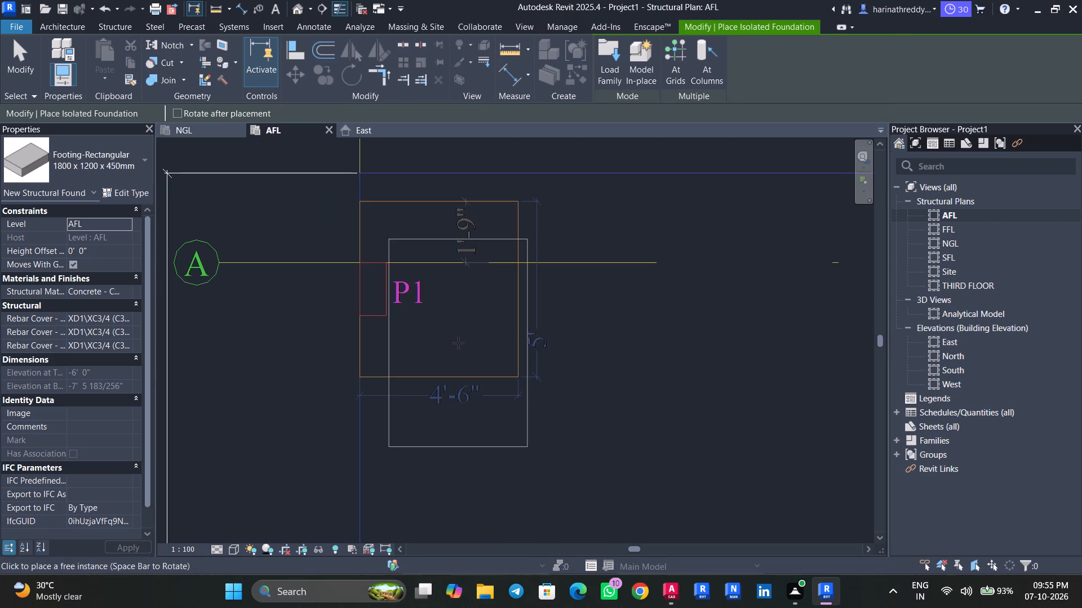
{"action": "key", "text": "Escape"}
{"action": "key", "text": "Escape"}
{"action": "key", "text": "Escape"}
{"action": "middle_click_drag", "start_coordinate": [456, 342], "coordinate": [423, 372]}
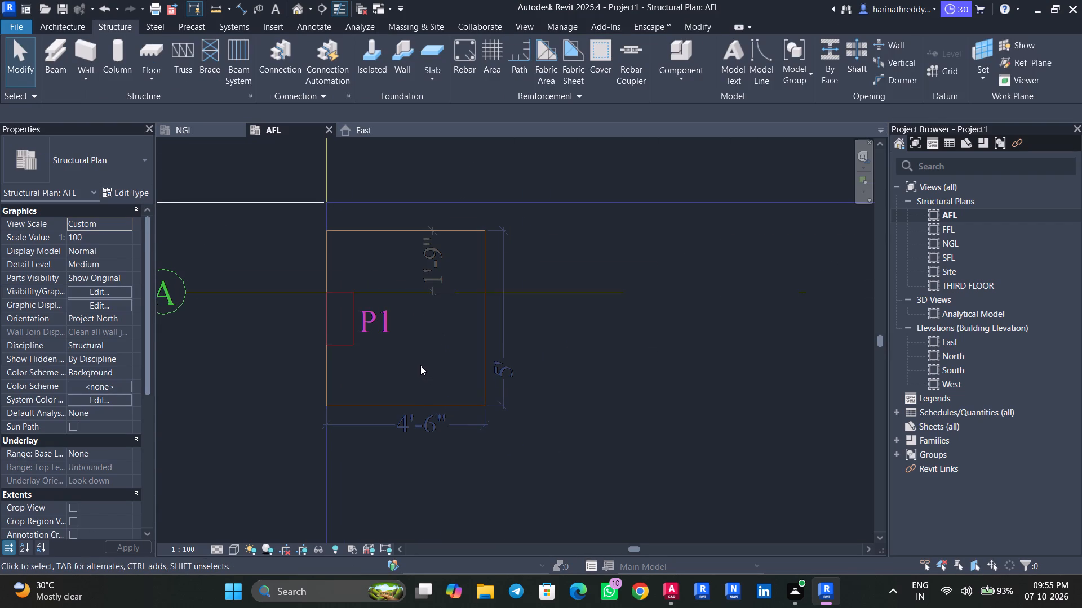
Start a structural foundation slab and duplicate the 150mm Foundation Slab type under the name PCC.
{"action": "left_click", "coordinate": [434, 83]}
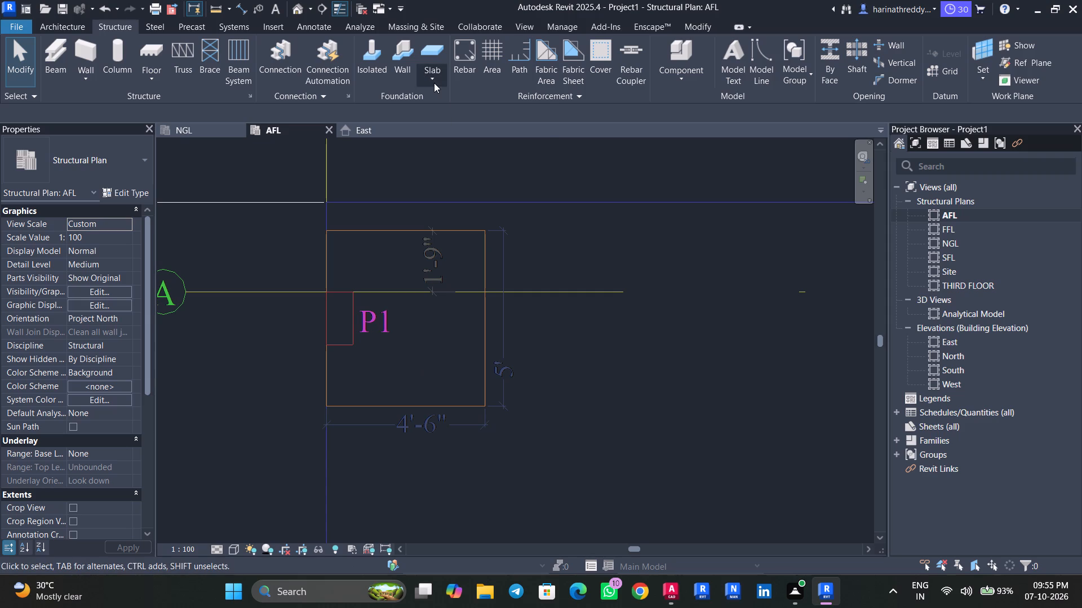
{"action": "left_click", "coordinate": [442, 109]}
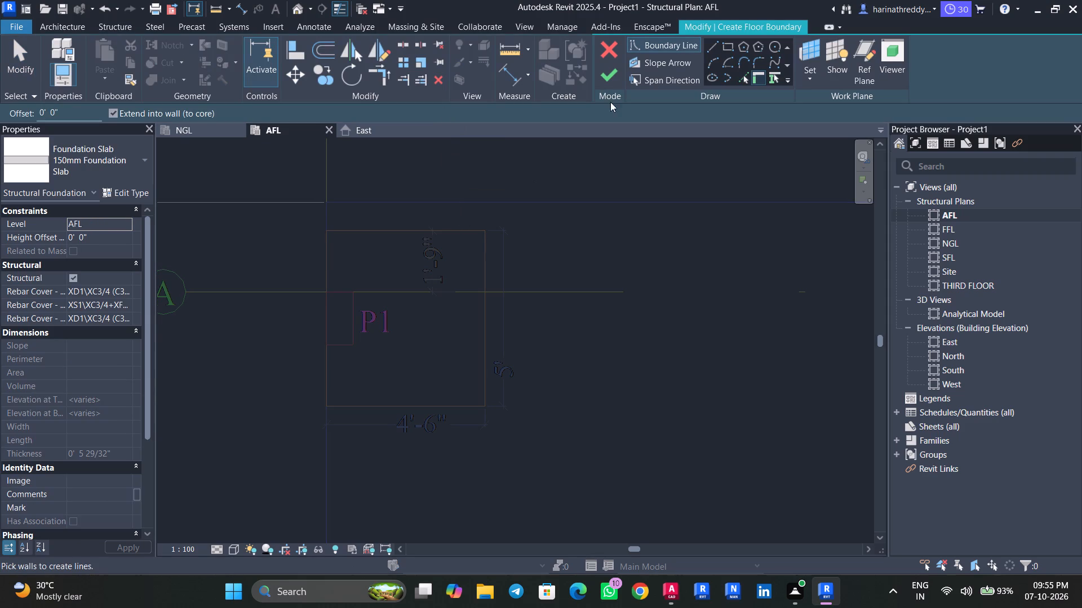
{"action": "left_click", "coordinate": [114, 198]}
{"action": "left_click", "coordinate": [854, 155]}
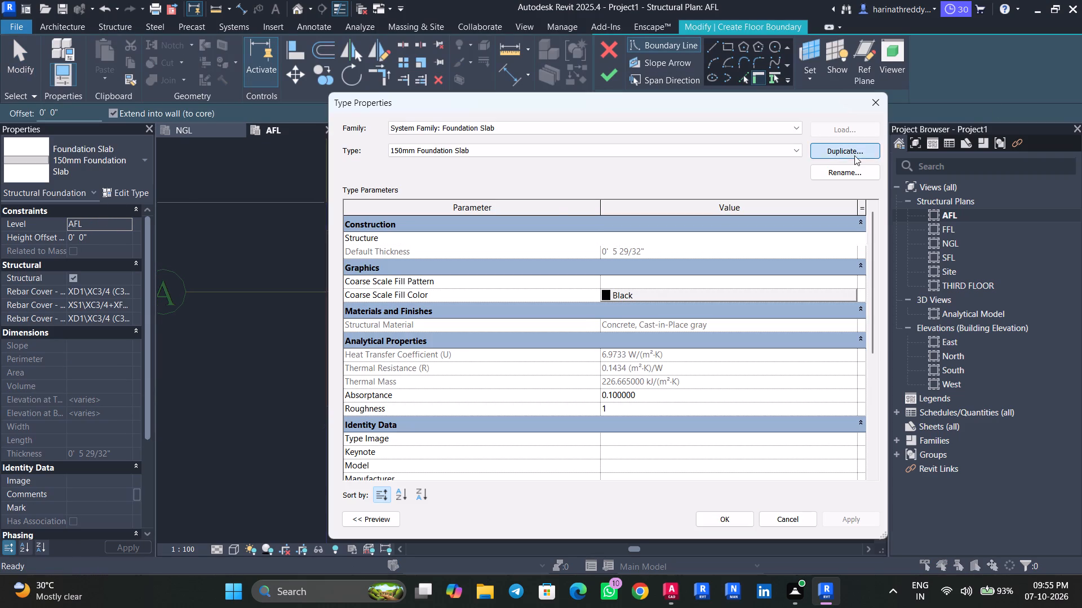
{"action": "type", "text": "PCC"}
{"action": "key", "text": "Return"}
Set the PCC type's structure layer thickness to 6" and apply the type changes.
{"action": "left_click", "coordinate": [670, 241]}
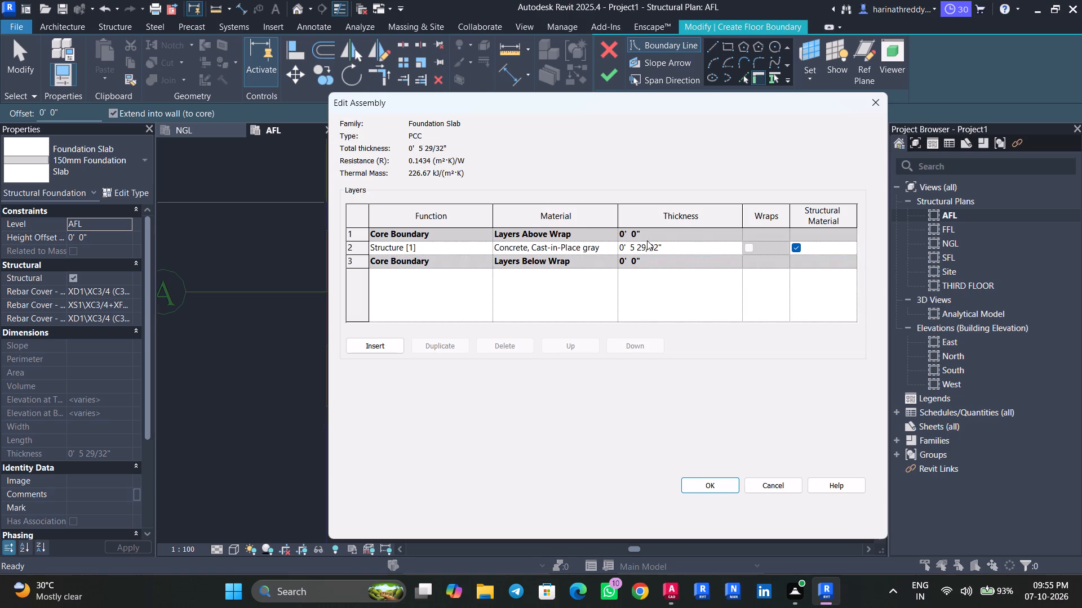
{"action": "left_click", "coordinate": [700, 250]}
{"action": "type", "text": "6\""}
{"action": "key", "text": "Return"}
{"action": "left_click", "coordinate": [715, 488]}
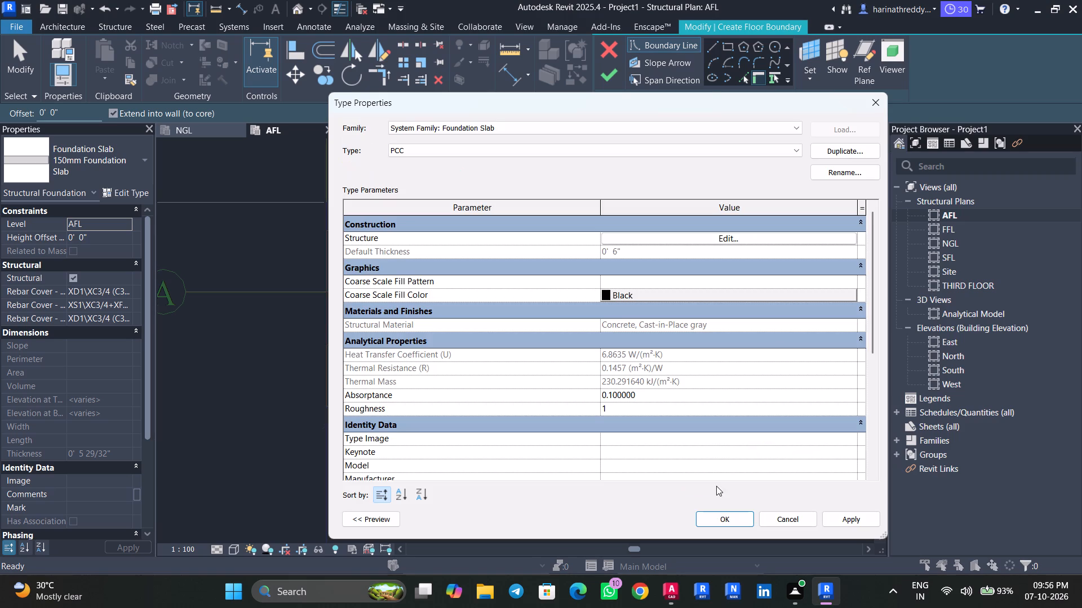
{"action": "left_click", "coordinate": [852, 508]}
{"action": "left_click", "coordinate": [853, 512]}
{"action": "left_click", "coordinate": [756, 521]}
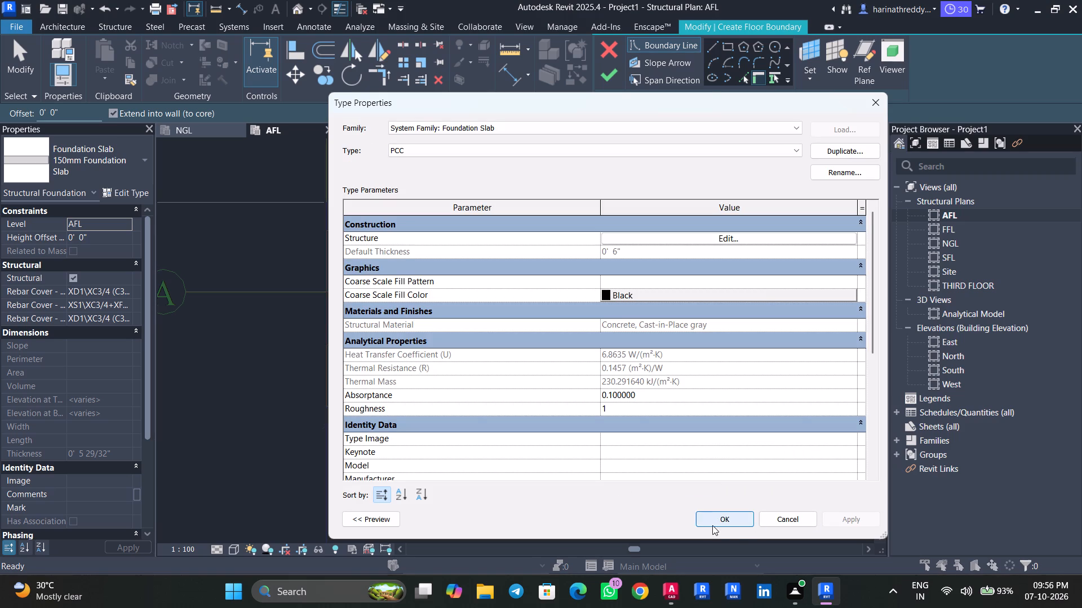
{"action": "left_click", "coordinate": [733, 522]}
Sketch a 4'-6" by 5' rectangular boundary over the P1 footing outline and finish the PCC foundation slab.
{"action": "scroll", "coordinate": [387, 279], "scroll_direction": "down", "scroll_amount": 5}
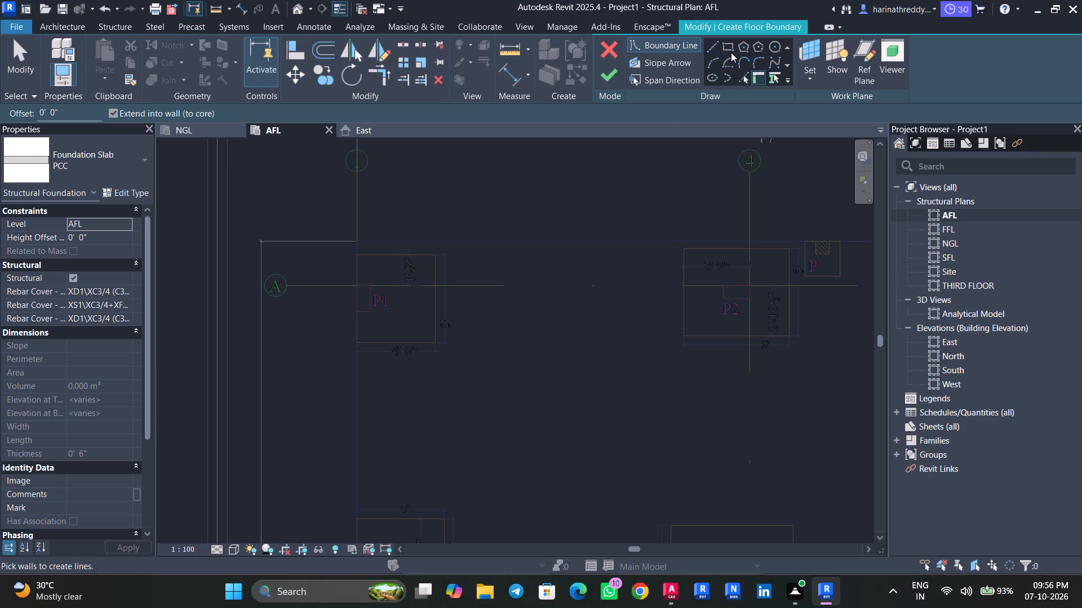
{"action": "left_click", "coordinate": [727, 46]}
{"action": "scroll", "coordinate": [342, 257], "scroll_direction": "up", "scroll_amount": 1}
{"action": "scroll", "coordinate": [343, 256], "scroll_direction": "down", "scroll_amount": 1}
{"action": "scroll", "coordinate": [343, 256], "scroll_direction": "up", "scroll_amount": 3}
{"action": "scroll", "coordinate": [352, 254], "scroll_direction": "down", "scroll_amount": 1}
{"action": "scroll", "coordinate": [352, 254], "scroll_direction": "up", "scroll_amount": 1}
{"action": "left_click", "coordinate": [365, 257]}
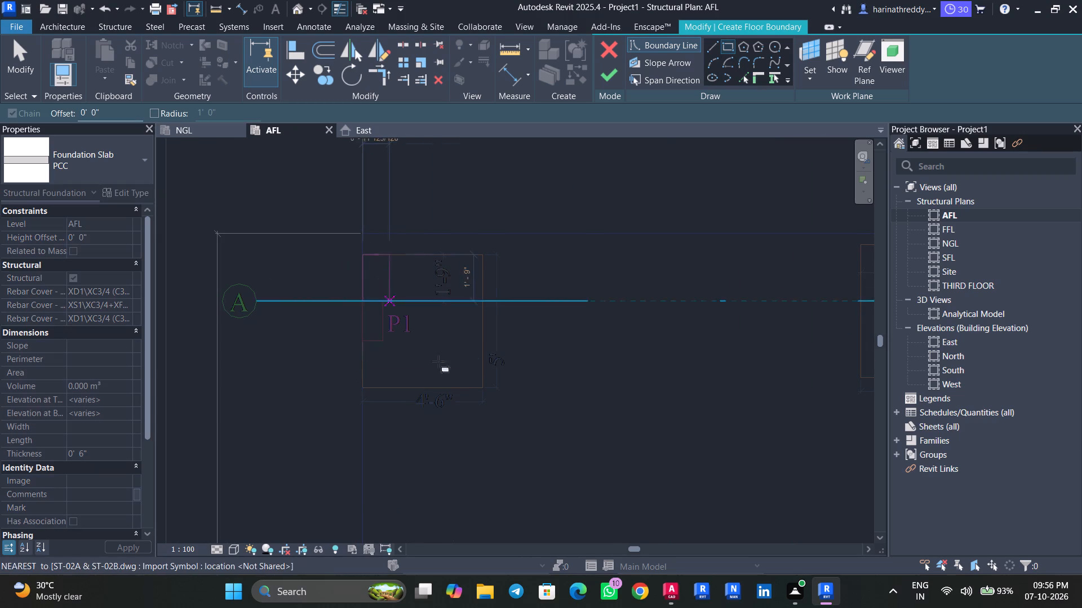
{"action": "left_click", "coordinate": [482, 386]}
{"action": "key", "text": "Escape"}
{"action": "key", "text": "Escape"}
{"action": "key", "text": "Escape"}
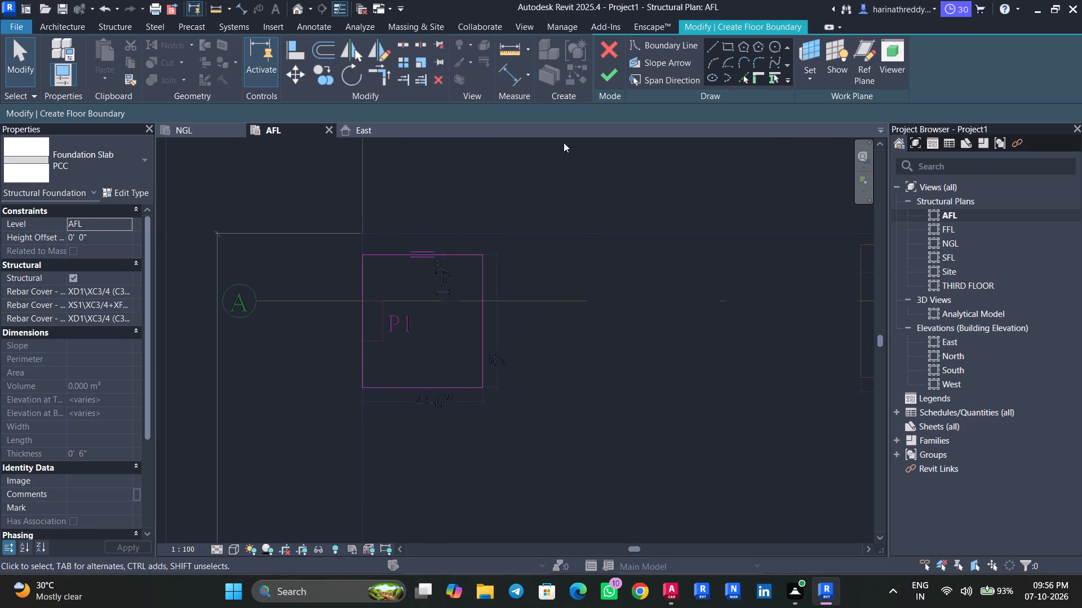
{"action": "left_click", "coordinate": [610, 73]}
Open the default 3D view and examine the PCC slab at P1 over the linked DWG footing layout.
{"action": "left_click", "coordinate": [300, 11]}
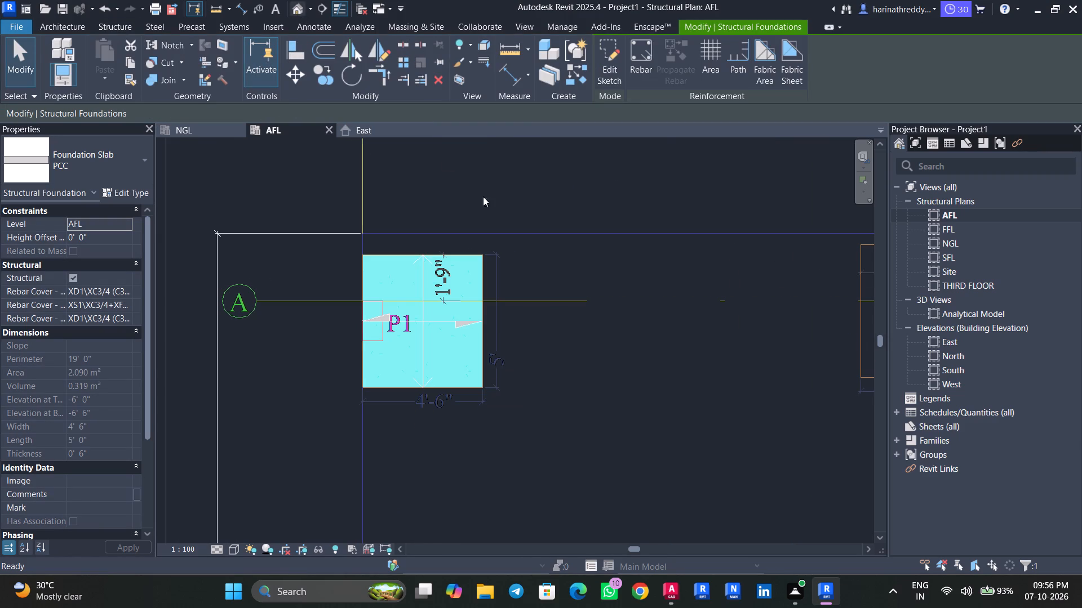
{"action": "scroll", "coordinate": [440, 155], "scroll_direction": "up", "scroll_amount": 14}
{"action": "scroll", "coordinate": [459, 182], "scroll_direction": "down", "scroll_amount": 7}
{"action": "scroll", "coordinate": [459, 182], "scroll_direction": "up", "scroll_amount": 1}
{"action": "scroll", "coordinate": [459, 182], "scroll_direction": "down", "scroll_amount": 6}
{"action": "middle_click_drag", "start_coordinate": [495, 318], "coordinate": [397, 132]}
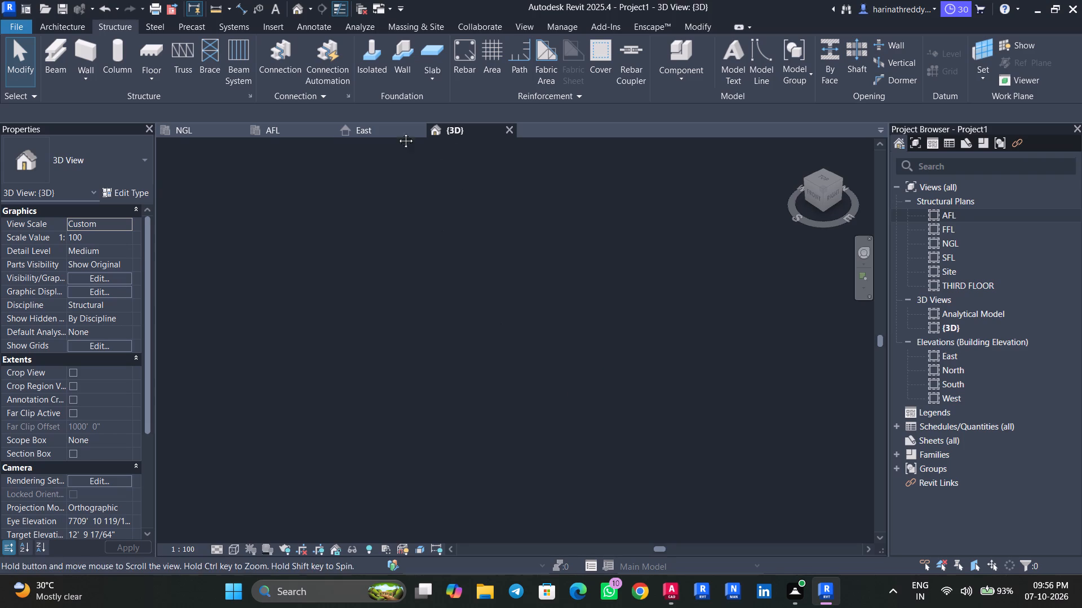
{"action": "middle_click_drag", "start_coordinate": [397, 132], "coordinate": [396, 129]}
{"action": "middle_click_drag", "start_coordinate": [565, 422], "coordinate": [516, 229]}
{"action": "scroll", "coordinate": [484, 302], "scroll_direction": "up", "scroll_amount": 12}
{"action": "scroll", "coordinate": [522, 337], "scroll_direction": "down", "scroll_amount": 1}
{"action": "scroll", "coordinate": [524, 337], "scroll_direction": "up", "scroll_amount": 2}
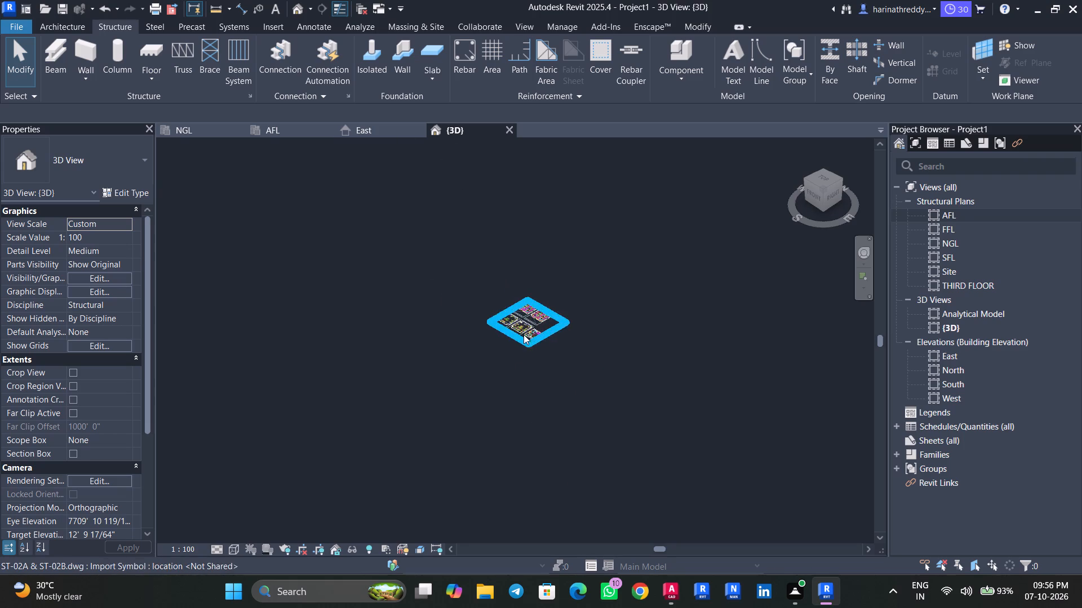
{"action": "scroll", "coordinate": [524, 334], "scroll_direction": "up", "scroll_amount": 9}
{"action": "scroll", "coordinate": [495, 339], "scroll_direction": "down", "scroll_amount": 2}
{"action": "scroll", "coordinate": [495, 339], "scroll_direction": "up", "scroll_amount": 12}
{"action": "middle_click_drag", "start_coordinate": [489, 328], "coordinate": [352, 468]}
{"action": "scroll", "coordinate": [352, 468], "scroll_direction": "up", "scroll_amount": 1}
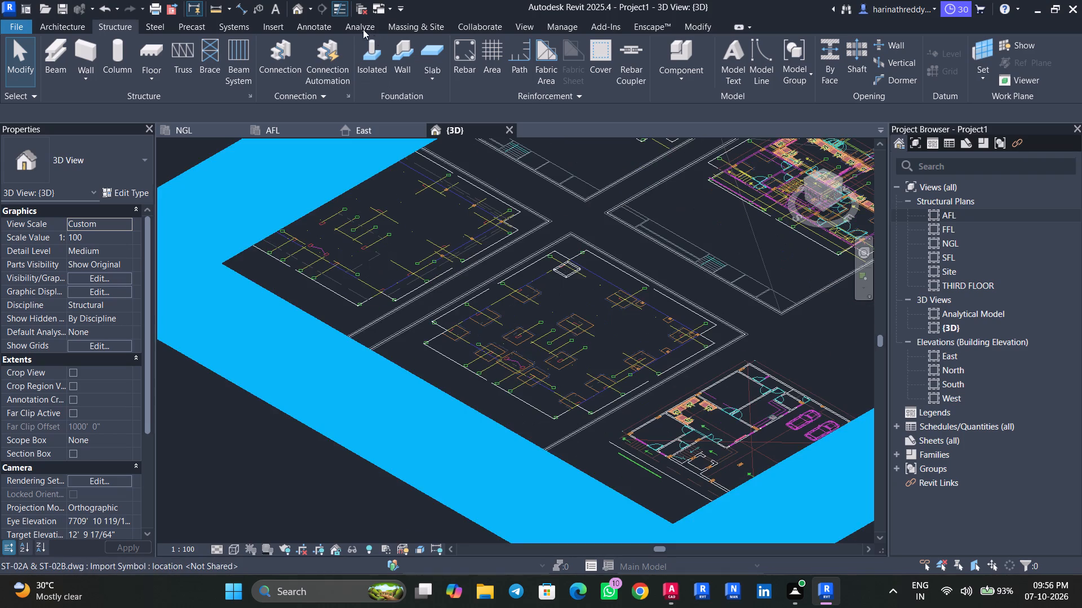
{"action": "left_click", "coordinate": [344, 11]}
{"action": "middle_click_drag", "start_coordinate": [429, 256], "coordinate": [332, 373]}
{"action": "left_click", "coordinate": [336, 12]}
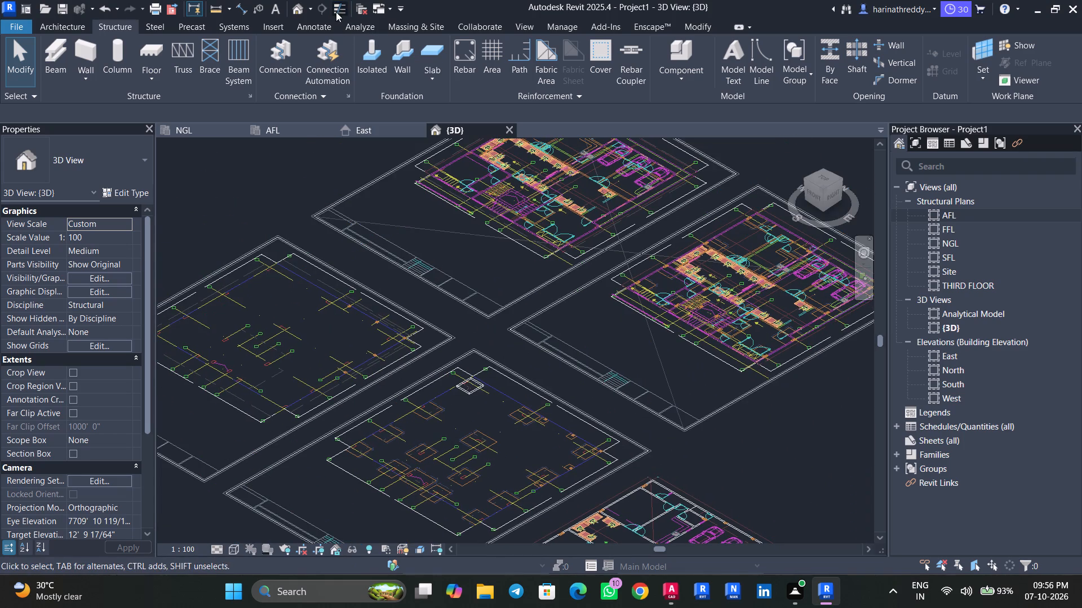
{"action": "scroll", "coordinate": [682, 324], "scroll_direction": "up", "scroll_amount": 5}
{"action": "middle_click_drag", "start_coordinate": [680, 321], "coordinate": [454, 488]}
{"action": "scroll", "coordinate": [677, 377], "scroll_direction": "up", "scroll_amount": 4}
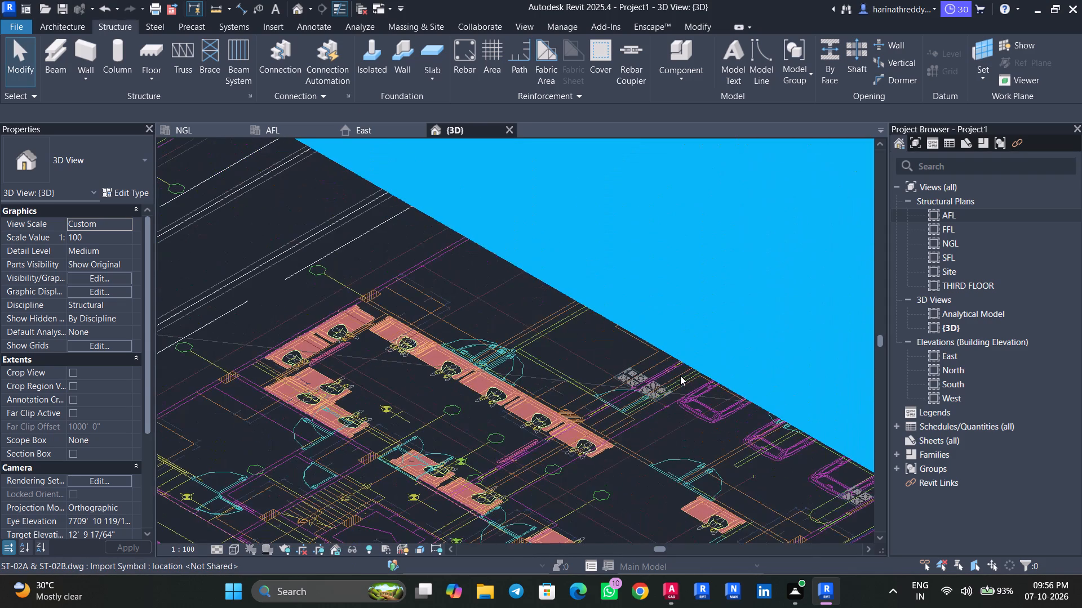
{"action": "scroll", "coordinate": [451, 383], "scroll_direction": "down", "scroll_amount": 1}
{"action": "middle_click_drag", "start_coordinate": [508, 440], "coordinate": [681, 517]}
{"action": "scroll", "coordinate": [541, 417], "scroll_direction": "down", "scroll_amount": 5}
{"action": "middle_click_drag", "start_coordinate": [446, 435], "coordinate": [617, 277]}
{"action": "scroll", "coordinate": [353, 393], "scroll_direction": "up", "scroll_amount": 1}
{"action": "middle_click_drag", "start_coordinate": [354, 394], "coordinate": [600, 217]}
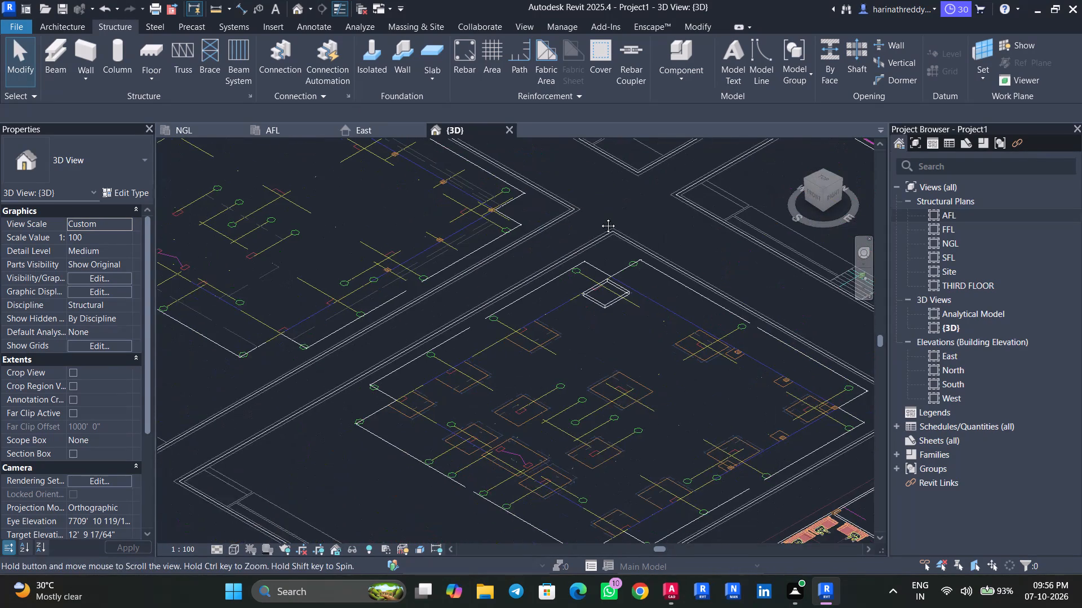
{"action": "middle_click_drag", "start_coordinate": [600, 217], "coordinate": [601, 218]}
{"action": "scroll", "coordinate": [622, 289], "scroll_direction": "up", "scroll_amount": 14}
{"action": "left_click", "coordinate": [611, 315]}
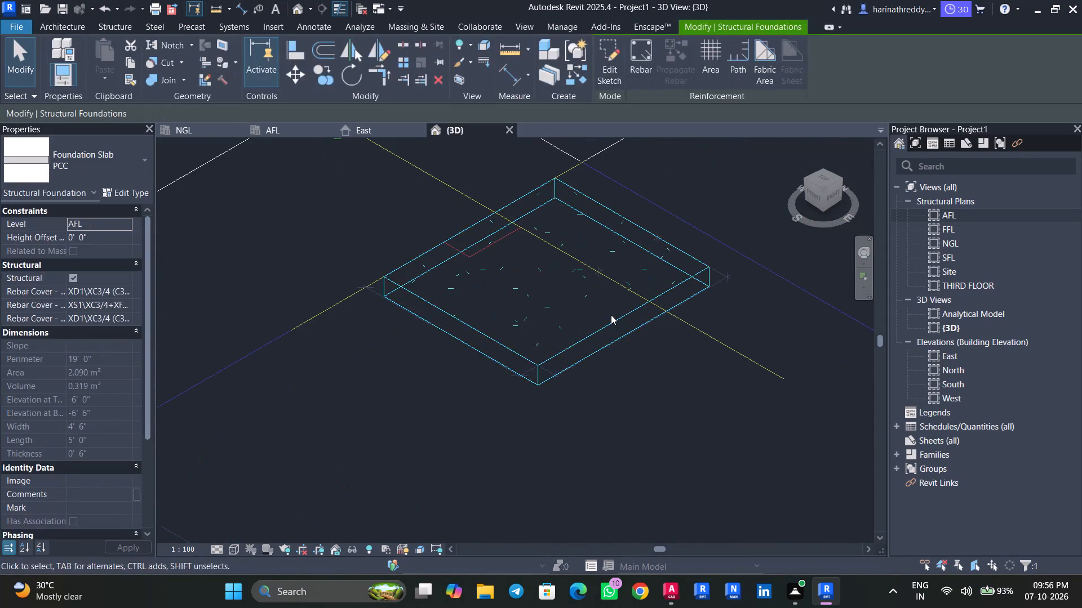
{"action": "key", "text": "Escape"}
{"action": "key", "text": "Escape"}
{"action": "key", "text": "Escape"}
{"action": "key", "text": "Escape"}
{"action": "left_click", "coordinate": [612, 329]}
{"action": "scroll", "coordinate": [612, 329], "scroll_direction": "up", "scroll_amount": 3}
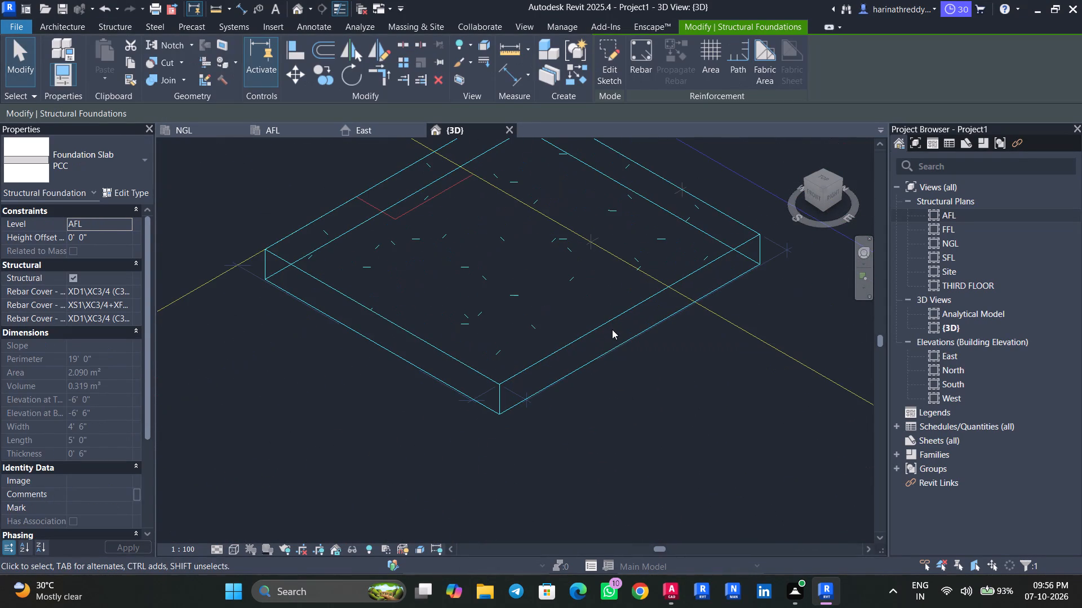
{"action": "key", "text": "Escape"}
{"action": "key", "text": "Escape"}
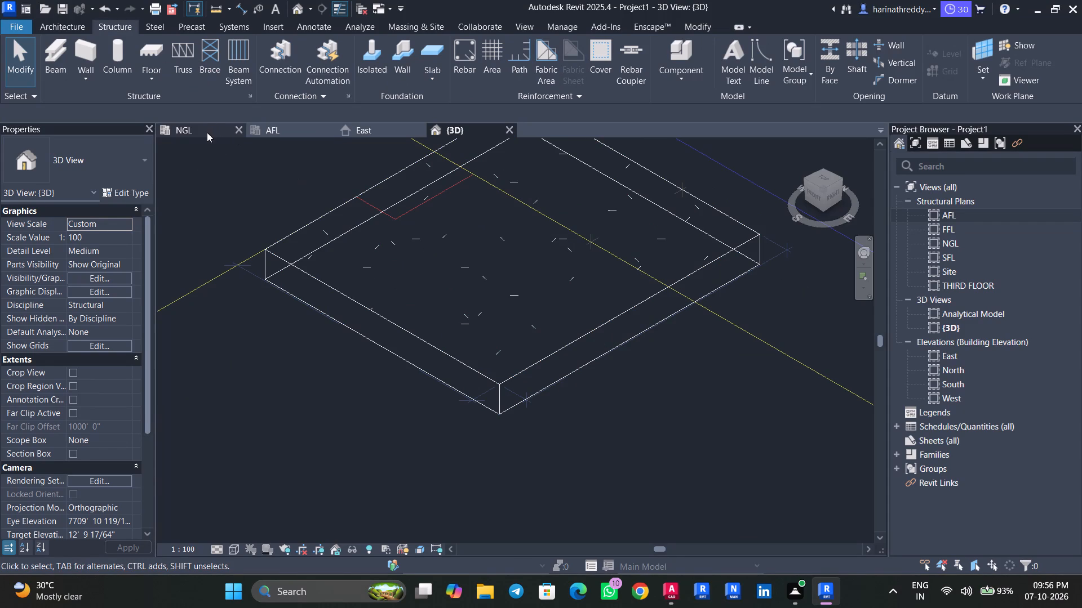
Return to the AFL plan and examine the P1 slab and the neighbouring P2 footing.
{"action": "left_click", "coordinate": [277, 131]}
{"action": "left_click", "coordinate": [370, 295]}
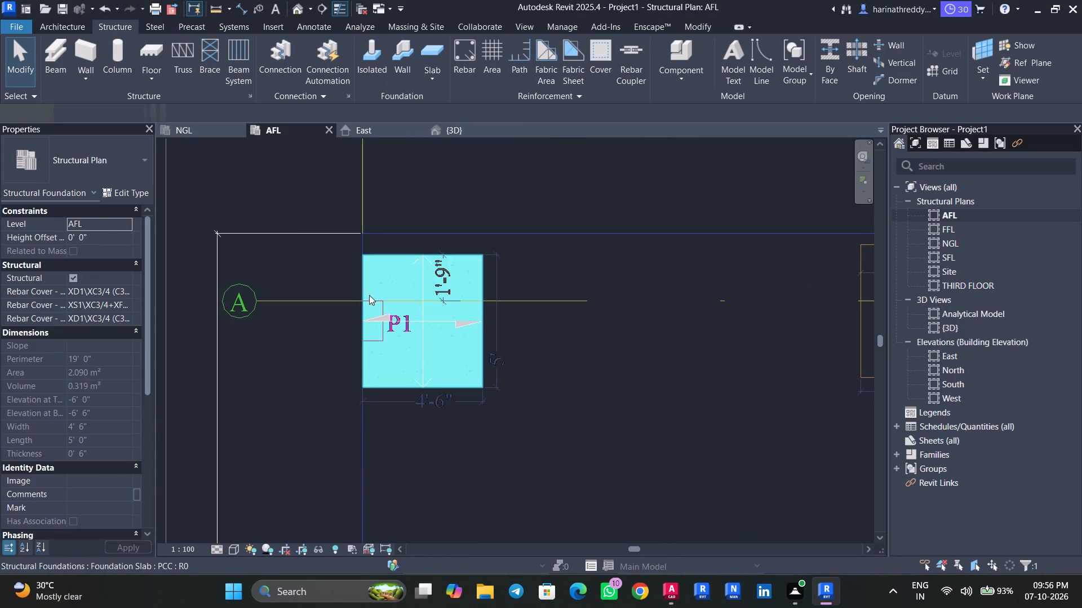
{"action": "scroll", "coordinate": [369, 294], "scroll_direction": "up", "scroll_amount": 1}
{"action": "scroll", "coordinate": [369, 294], "scroll_direction": "down", "scroll_amount": 4}
{"action": "scroll", "coordinate": [369, 294], "scroll_direction": "up", "scroll_amount": 1}
{"action": "middle_click_drag", "start_coordinate": [368, 294], "coordinate": [129, 239]}
{"action": "middle_click_drag", "start_coordinate": [324, 278], "coordinate": [289, 278]}
{"action": "scroll", "coordinate": [289, 278], "scroll_direction": "down", "scroll_amount": 1}
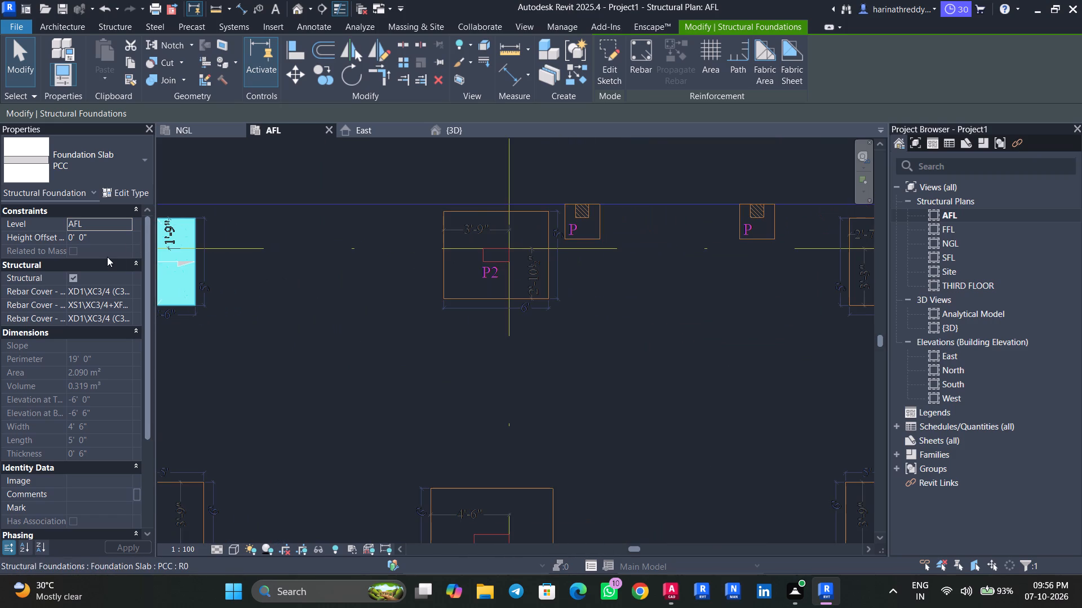
Open the East elevation and examine the AFL level and the levels above it.
{"action": "double_click", "coordinate": [968, 360]}
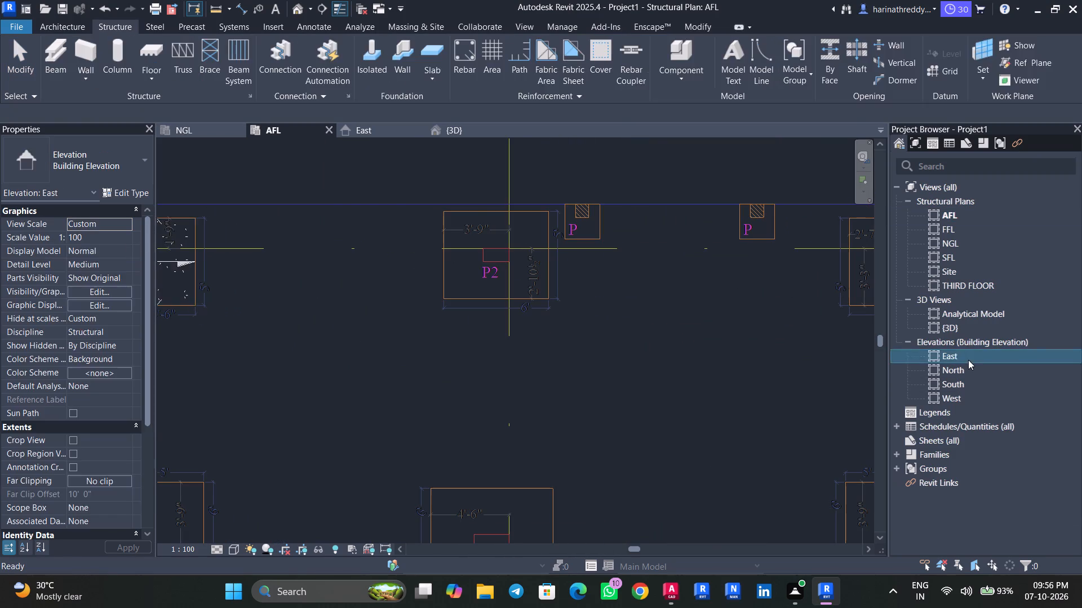
{"action": "scroll", "coordinate": [553, 312], "scroll_direction": "up", "scroll_amount": 4}
{"action": "scroll", "coordinate": [553, 312], "scroll_direction": "down", "scroll_amount": 1}
{"action": "scroll", "coordinate": [553, 312], "scroll_direction": "up", "scroll_amount": 14}
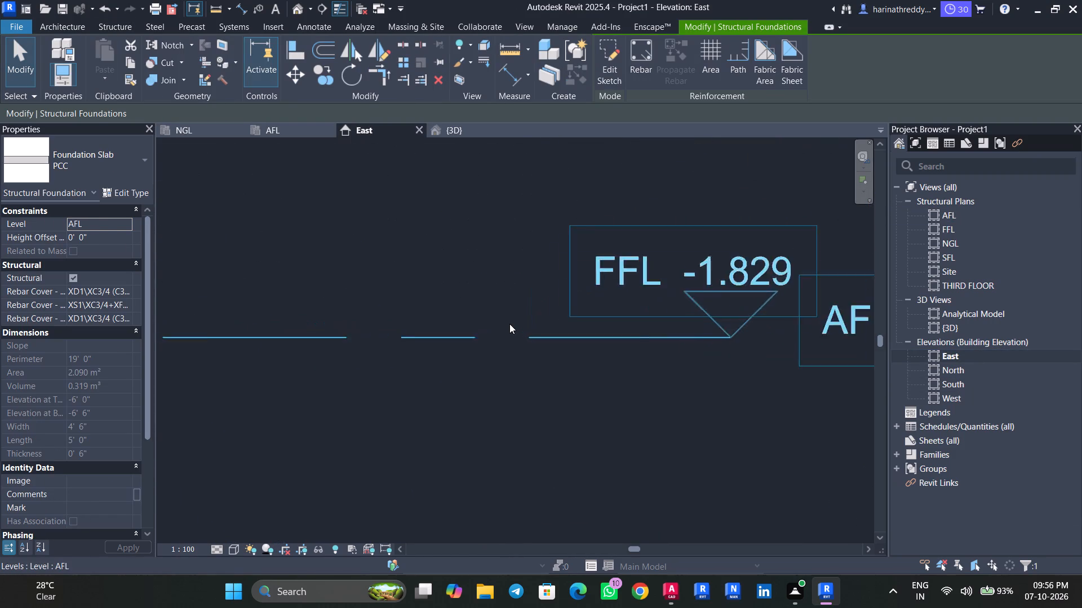
{"action": "scroll", "coordinate": [509, 324], "scroll_direction": "down", "scroll_amount": 10}
{"action": "middle_click_drag", "start_coordinate": [509, 324], "coordinate": [786, 324]}
{"action": "middle_click_drag", "start_coordinate": [520, 329], "coordinate": [722, 349]}
{"action": "middle_click_drag", "start_coordinate": [568, 350], "coordinate": [702, 350]}
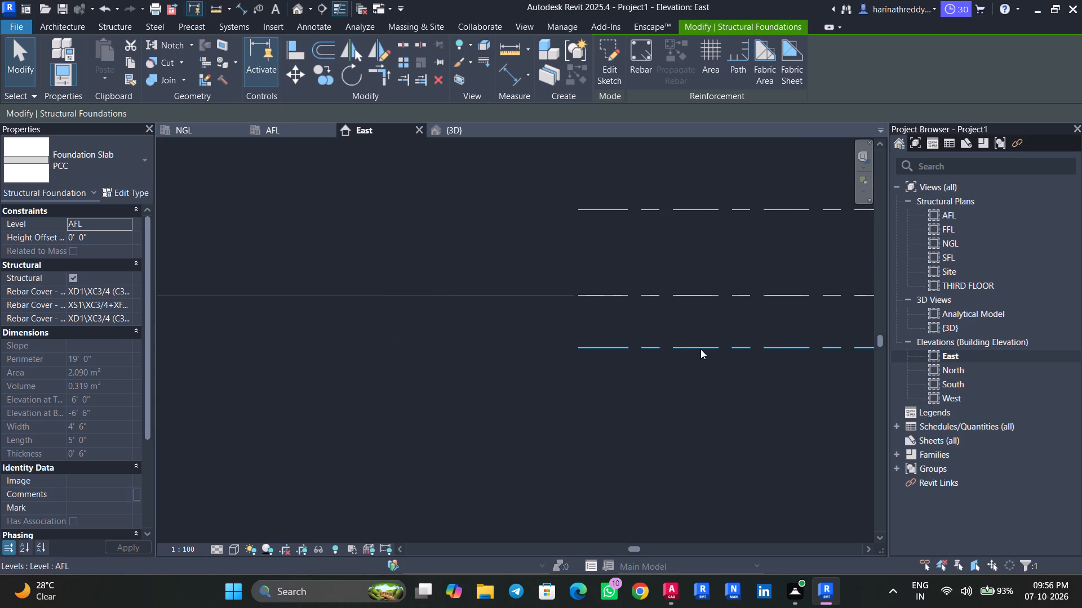
{"action": "scroll", "coordinate": [610, 341], "scroll_direction": "up", "scroll_amount": 1}
{"action": "scroll", "coordinate": [610, 340], "scroll_direction": "down", "scroll_amount": 4}
{"action": "middle_click_drag", "start_coordinate": [609, 339], "coordinate": [420, 351]}
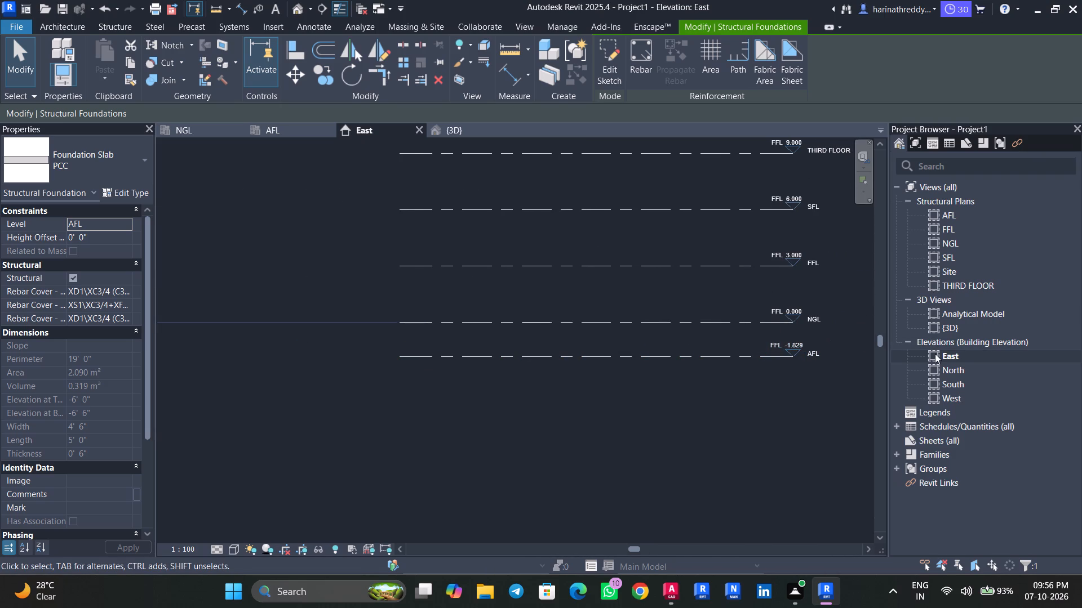
Return to the AFL plan and clear the slab selection near the P2 footing.
{"action": "double_click", "coordinate": [953, 214]}
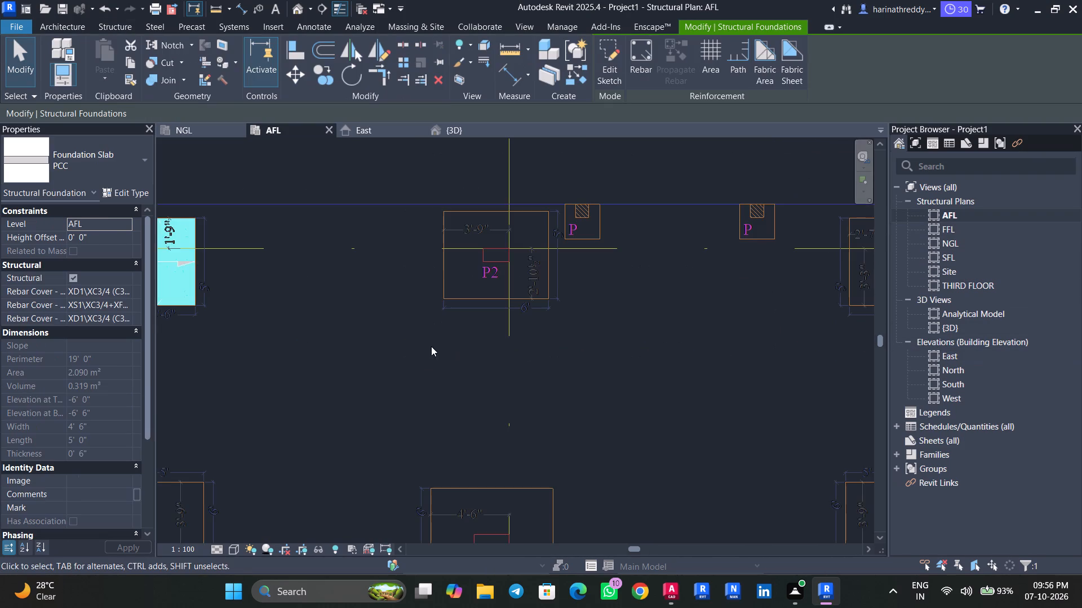
{"action": "scroll", "coordinate": [431, 346], "scroll_direction": "down", "scroll_amount": 4}
{"action": "key", "text": "Escape"}
{"action": "key", "text": "Escape"}
{"action": "key", "text": "Escape"}
{"action": "scroll", "coordinate": [463, 318], "scroll_direction": "up", "scroll_amount": 4}
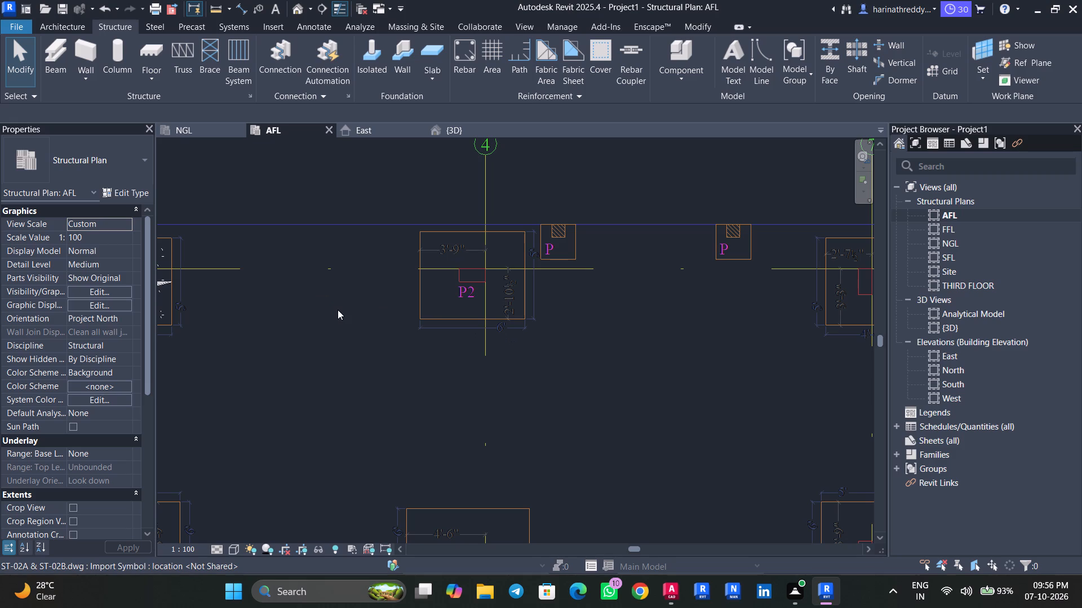
Switch to AutoCAD and examine the grid lines, column positions and footing layout in the ST-02A & ST-02B drawing.
{"action": "left_click", "coordinate": [667, 582]}
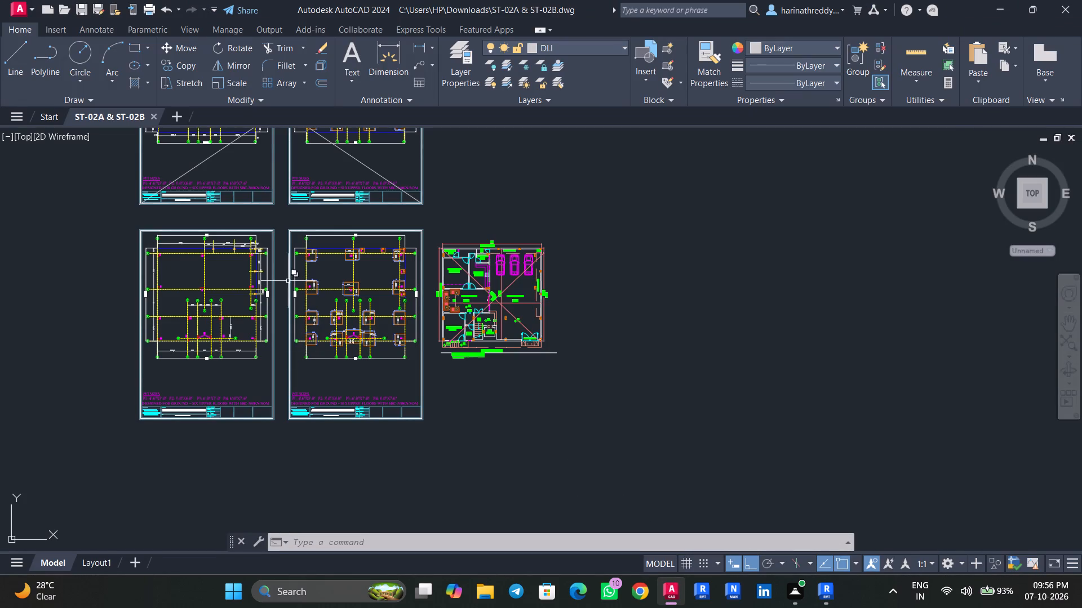
{"action": "middle_click_drag", "start_coordinate": [284, 283], "coordinate": [339, 403]}
{"action": "scroll", "coordinate": [332, 365], "scroll_direction": "up", "scroll_amount": 6}
{"action": "middle_click_drag", "start_coordinate": [339, 337], "coordinate": [255, 445]}
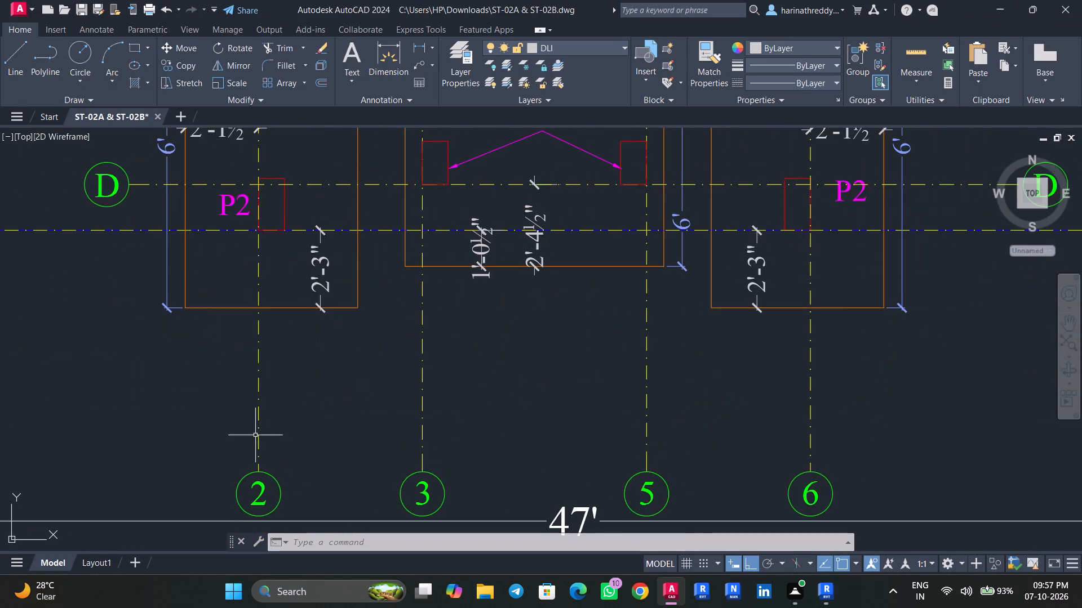
{"action": "scroll", "coordinate": [255, 431], "scroll_direction": "down", "scroll_amount": 2}
{"action": "middle_click_drag", "start_coordinate": [384, 394], "coordinate": [226, 453]}
{"action": "scroll", "coordinate": [226, 453], "scroll_direction": "down", "scroll_amount": 5}
{"action": "middle_click_drag", "start_coordinate": [241, 420], "coordinate": [428, 432]}
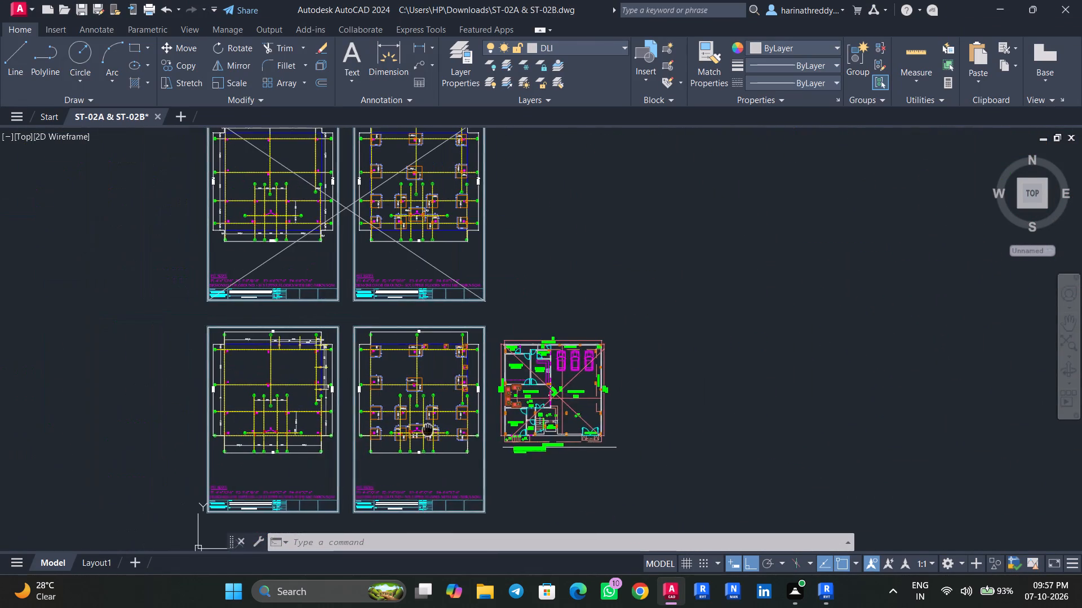
{"action": "middle_click_drag", "start_coordinate": [428, 432], "coordinate": [437, 476]}
{"action": "scroll", "coordinate": [403, 281], "scroll_direction": "up", "scroll_amount": 5}
{"action": "middle_click_drag", "start_coordinate": [364, 292], "coordinate": [322, 459]}
{"action": "scroll", "coordinate": [424, 275], "scroll_direction": "up", "scroll_amount": 4}
{"action": "middle_click_drag", "start_coordinate": [422, 274], "coordinate": [383, 423]}
{"action": "scroll", "coordinate": [383, 419], "scroll_direction": "down", "scroll_amount": 5}
{"action": "middle_click_drag", "start_coordinate": [369, 390], "coordinate": [460, 457]}
{"action": "scroll", "coordinate": [455, 431], "scroll_direction": "down", "scroll_amount": 2}
{"action": "middle_click_drag", "start_coordinate": [454, 483], "coordinate": [494, 254]}
{"action": "middle_click_drag", "start_coordinate": [453, 407], "coordinate": [481, 280]}
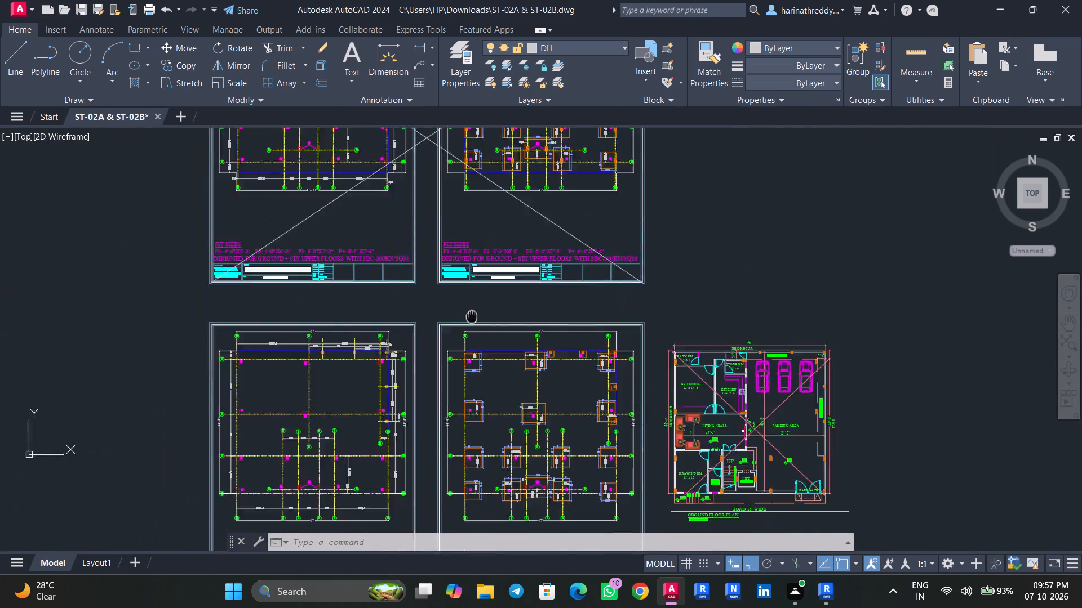
{"action": "middle_click_drag", "start_coordinate": [481, 280], "coordinate": [495, 226]}
{"action": "scroll", "coordinate": [335, 361], "scroll_direction": "up", "scroll_amount": 3}
{"action": "middle_click_drag", "start_coordinate": [335, 363], "coordinate": [345, 324]}
{"action": "middle_click_drag", "start_coordinate": [338, 350], "coordinate": [360, 297]}
{"action": "scroll", "coordinate": [360, 297], "scroll_direction": "down", "scroll_amount": 2}
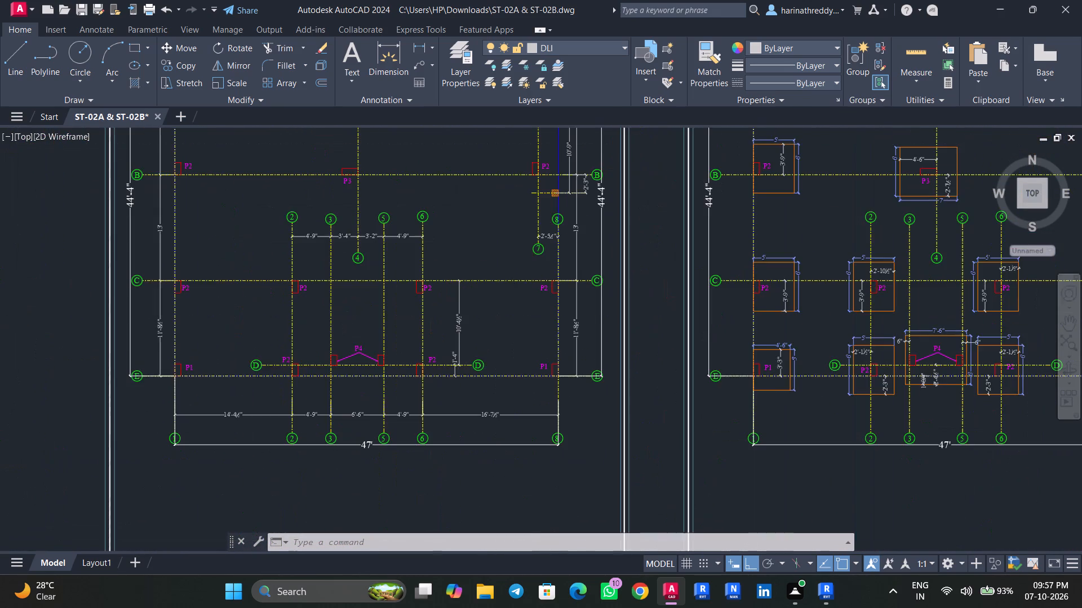
{"action": "middle_click_drag", "start_coordinate": [374, 339], "coordinate": [305, 426]}
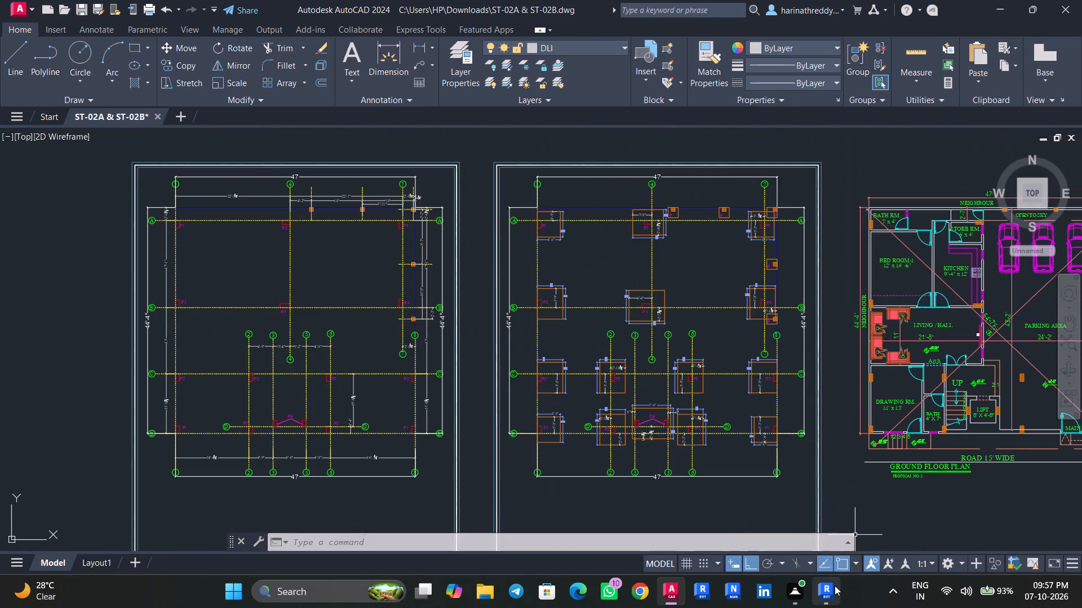
Return to Revit's AFL plan and examine the footing layout and DWG grid lines around the P1 slab.
{"action": "left_click", "coordinate": [833, 587]}
{"action": "scroll", "coordinate": [540, 342], "scroll_direction": "down", "scroll_amount": 7}
{"action": "scroll", "coordinate": [540, 342], "scroll_direction": "up", "scroll_amount": 1}
{"action": "key", "text": "Escape"}
{"action": "key", "text": "Escape"}
{"action": "key", "text": "Escape"}
{"action": "key", "text": "Escape"}
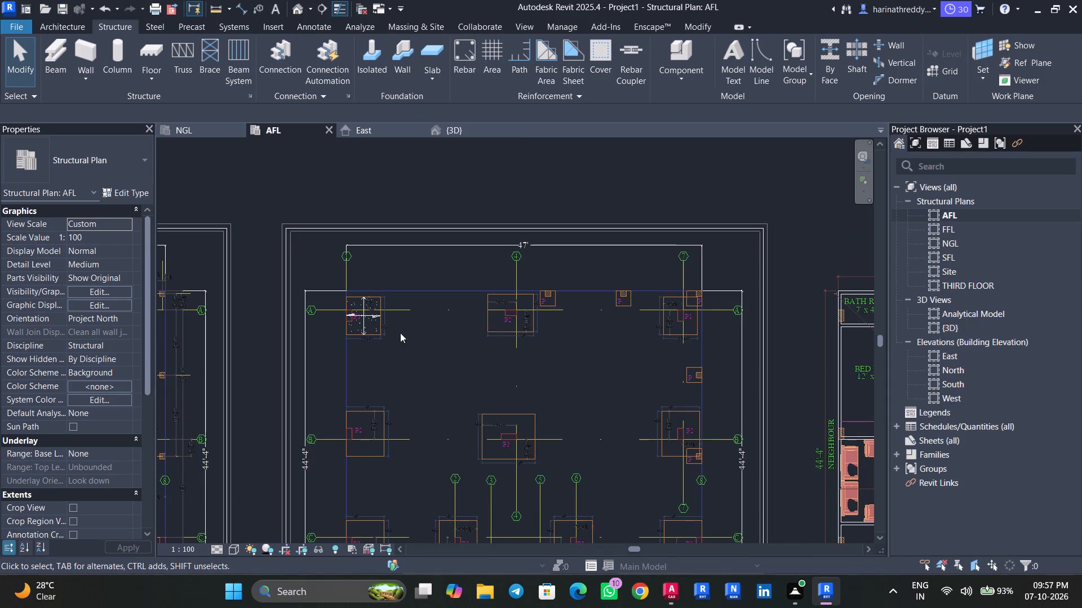
{"action": "key", "text": "Escape"}
{"action": "middle_click_drag", "start_coordinate": [490, 355], "coordinate": [458, 271]}
{"action": "scroll", "coordinate": [458, 272], "scroll_direction": "down", "scroll_amount": 1}
{"action": "scroll", "coordinate": [458, 272], "scroll_direction": "up", "scroll_amount": 1}
{"action": "scroll", "coordinate": [458, 272], "scroll_direction": "down", "scroll_amount": 2}
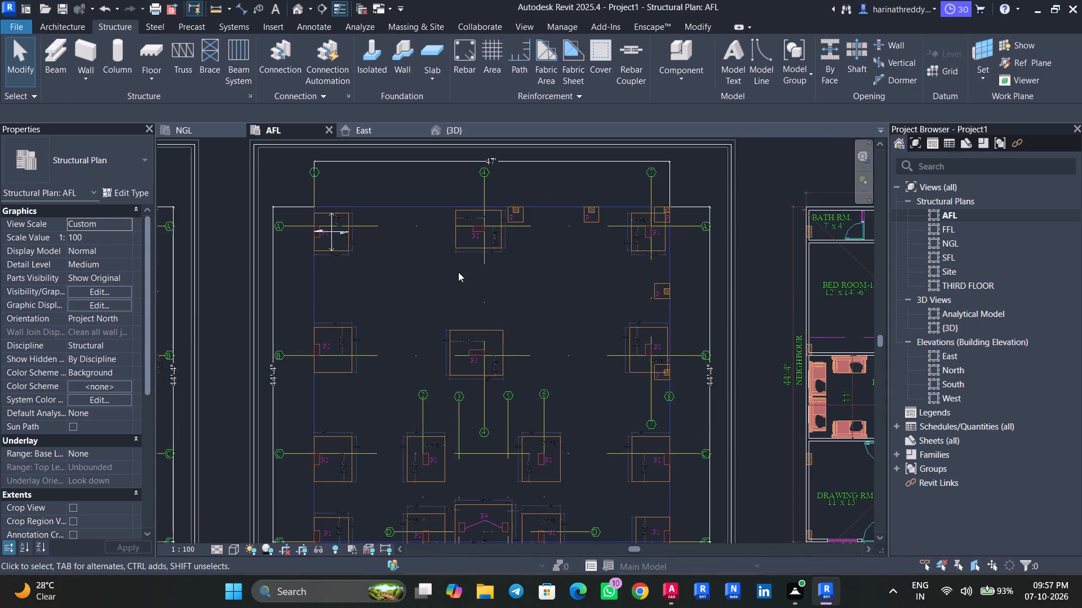
{"action": "scroll", "coordinate": [458, 272], "scroll_direction": "down", "scroll_amount": 7}
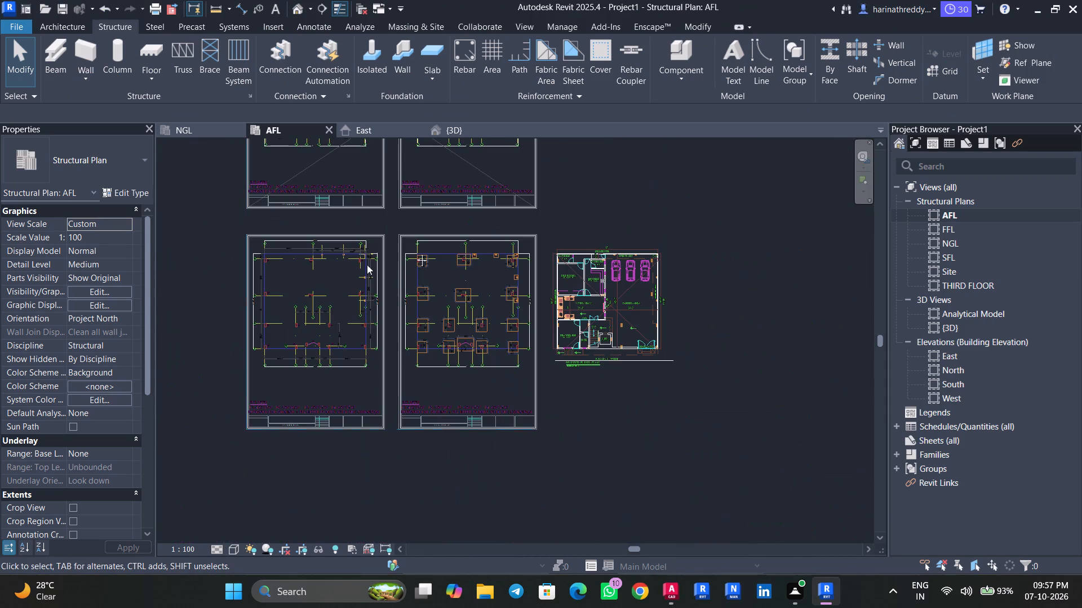
{"action": "scroll", "coordinate": [326, 263], "scroll_direction": "up", "scroll_amount": 2}
{"action": "scroll", "coordinate": [326, 263], "scroll_direction": "down", "scroll_amount": 1}
{"action": "scroll", "coordinate": [326, 263], "scroll_direction": "up", "scroll_amount": 2}
{"action": "scroll", "coordinate": [503, 258], "scroll_direction": "up", "scroll_amount": 11}
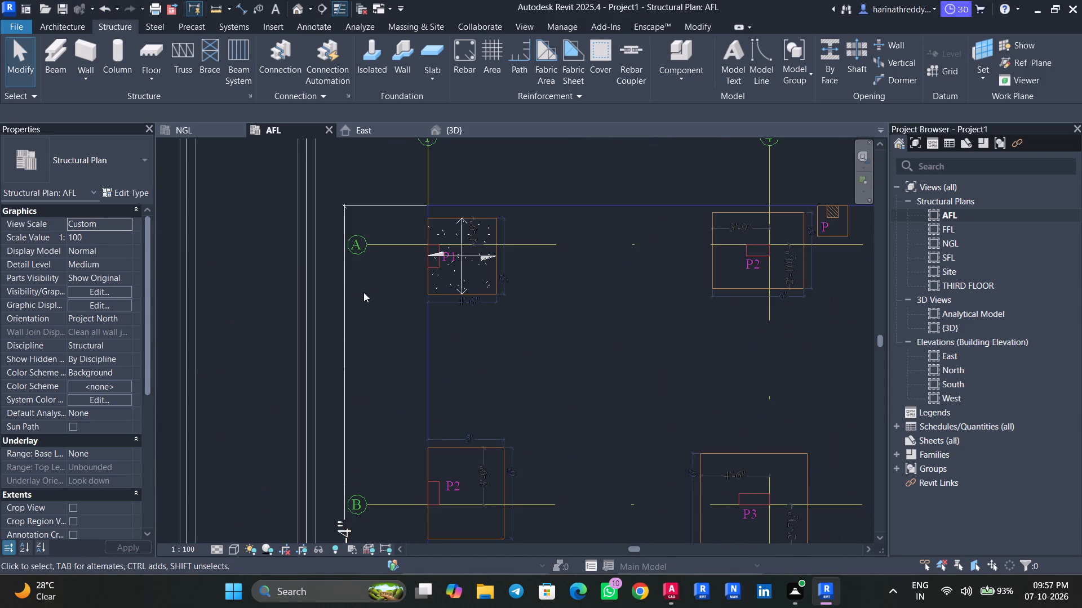
Place a grid line along the DWG's line A and show its bubble only at the end beside P1.
{"action": "key", "text": "g"}
{"action": "key", "text": "r"}
{"action": "scroll", "coordinate": [400, 248], "scroll_direction": "up", "scroll_amount": 4}
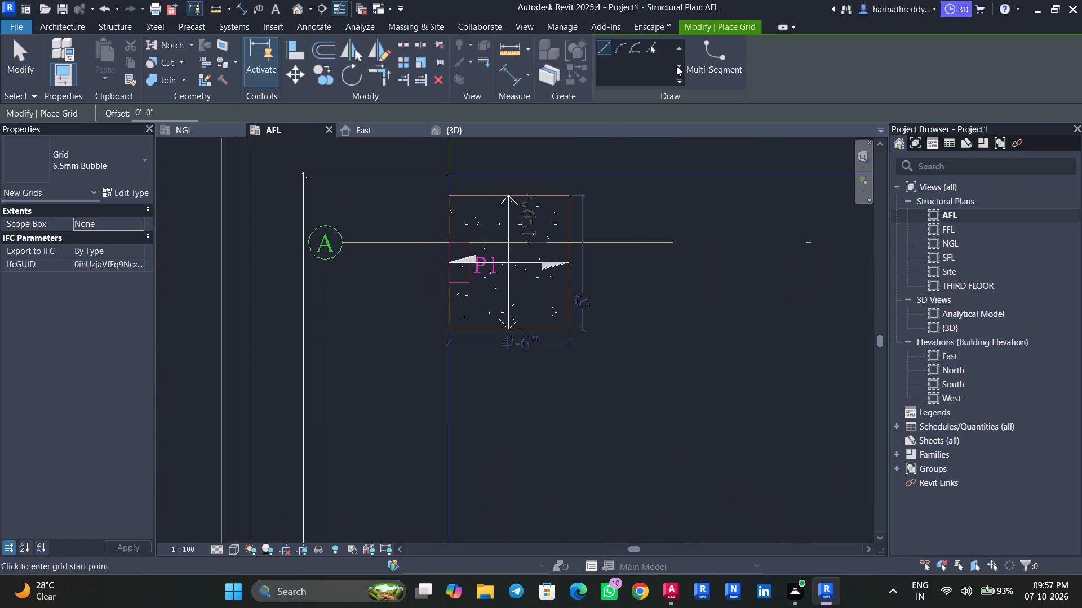
{"action": "left_click", "coordinate": [655, 46]}
{"action": "left_click", "coordinate": [400, 245]}
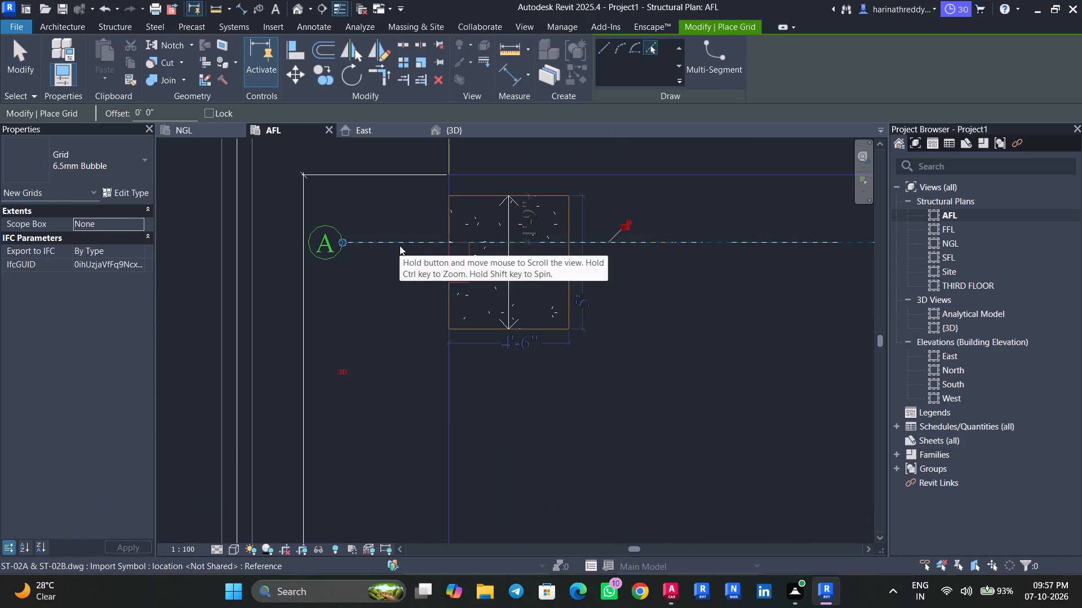
{"action": "scroll", "coordinate": [401, 243], "scroll_direction": "down", "scroll_amount": 9}
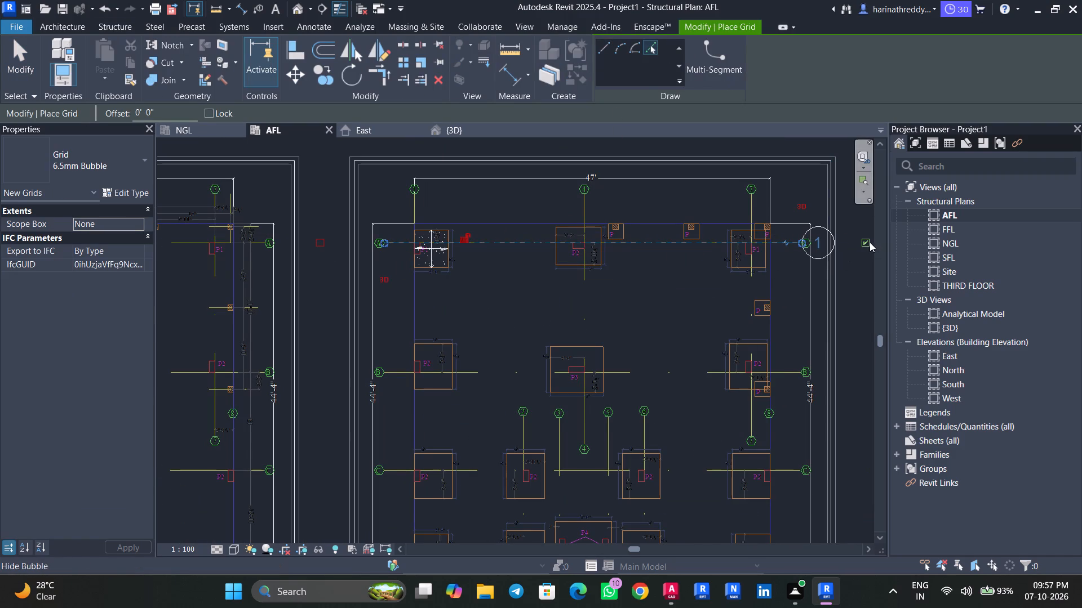
{"action": "left_click", "coordinate": [870, 242]}
{"action": "left_click", "coordinate": [323, 240]}
{"action": "scroll", "coordinate": [384, 242], "scroll_direction": "up", "scroll_amount": 6}
{"action": "key", "text": "Escape"}
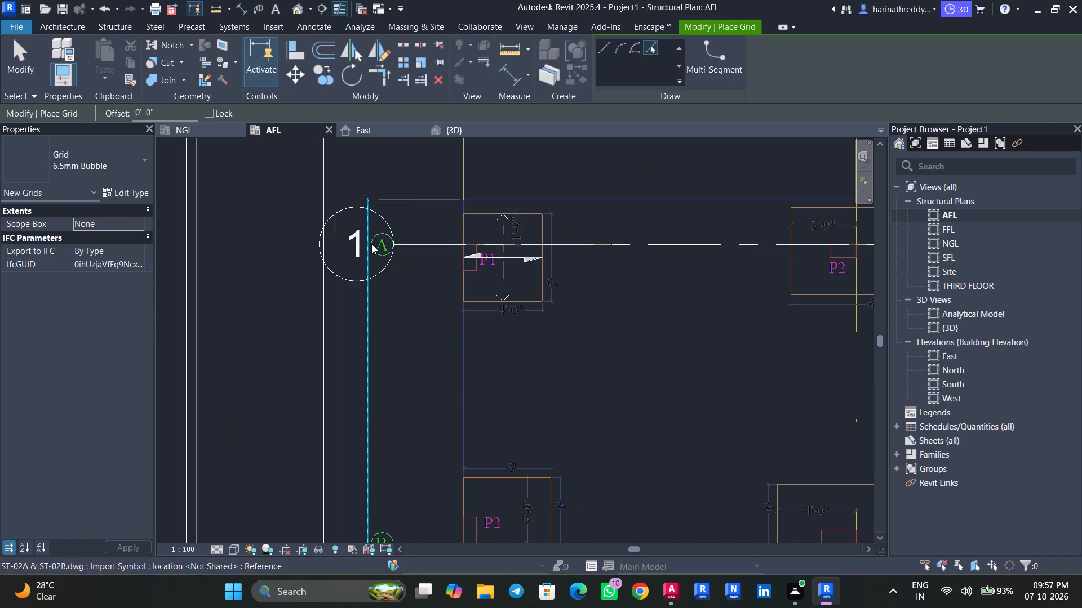
{"action": "key", "text": "Escape"}
{"action": "key", "text": "Escape"}
Rename the new grid line as A.
{"action": "left_click", "coordinate": [367, 242]}
{"action": "left_click", "coordinate": [367, 242]}
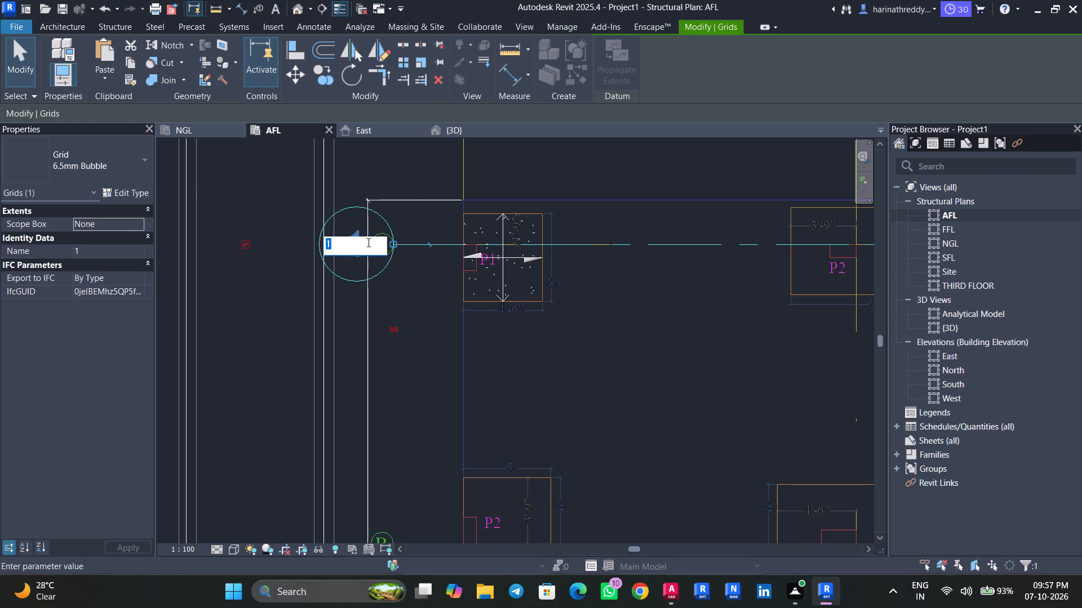
{"action": "key", "text": "a"}
{"action": "left_click", "coordinate": [414, 312]}
{"action": "key", "text": "Escape"}
{"action": "key", "text": "Escape"}
{"action": "key", "text": "Escape"}
Place a grid line along the DWG's line B, with its bubble only at the same end as grid A's.
{"action": "scroll", "coordinate": [406, 283], "scroll_direction": "down", "scroll_amount": 9}
{"action": "middle_click_drag", "start_coordinate": [420, 313], "coordinate": [410, 242]}
{"action": "left_click", "coordinate": [445, 202]}
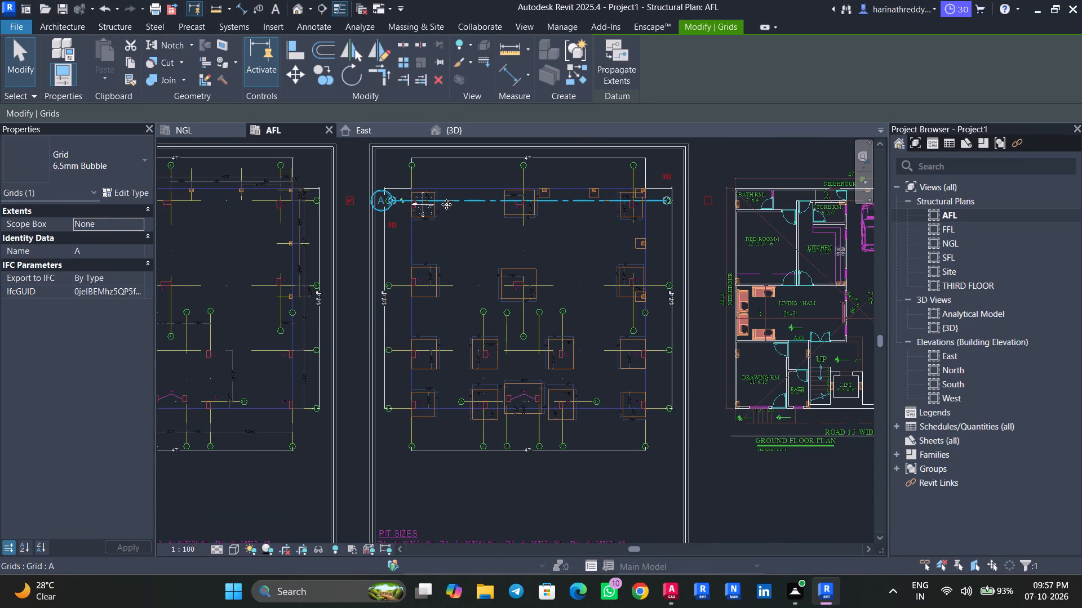
{"action": "key", "text": "Escape"}
{"action": "key", "text": "g"}
{"action": "key", "text": "r"}
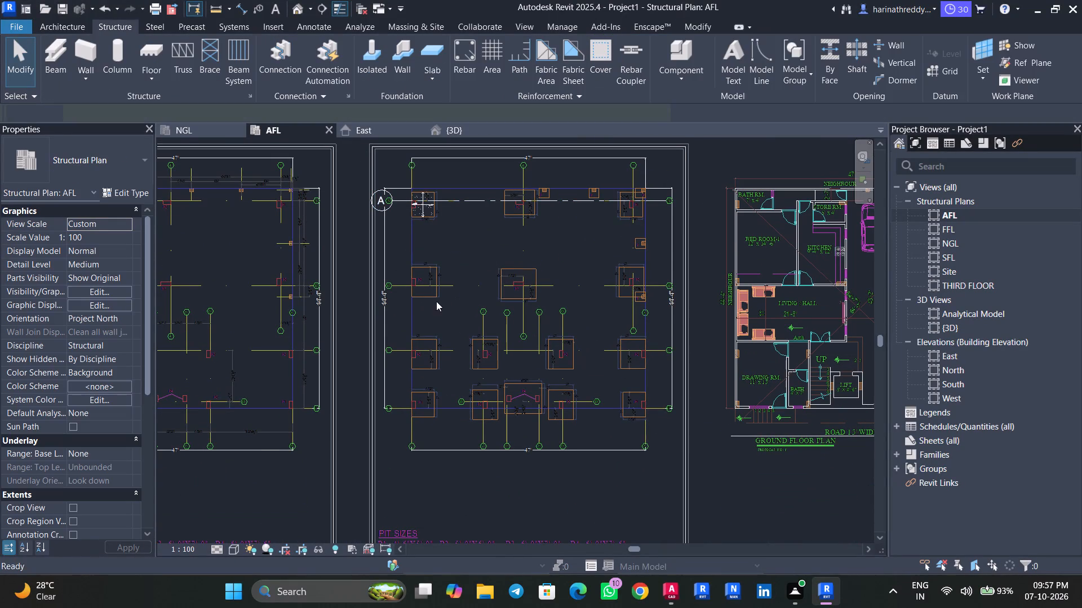
{"action": "left_click", "coordinate": [655, 48]}
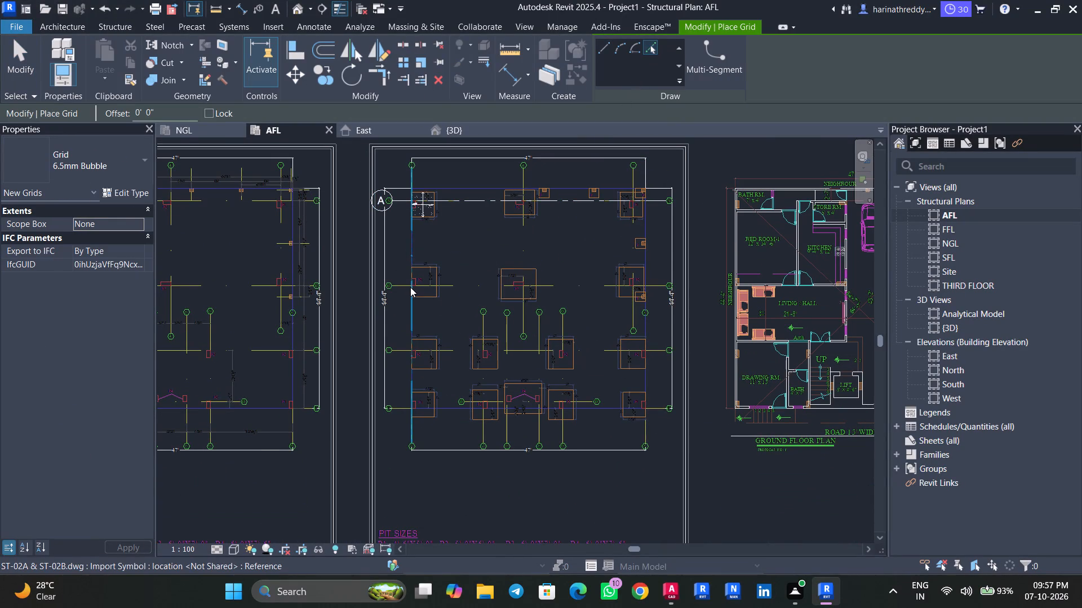
{"action": "left_click", "coordinate": [408, 287]}
{"action": "scroll", "coordinate": [392, 287], "scroll_direction": "up", "scroll_amount": 1}
{"action": "scroll", "coordinate": [392, 287], "scroll_direction": "down", "scroll_amount": 1}
{"action": "scroll", "coordinate": [392, 287], "scroll_direction": "up", "scroll_amount": 3}
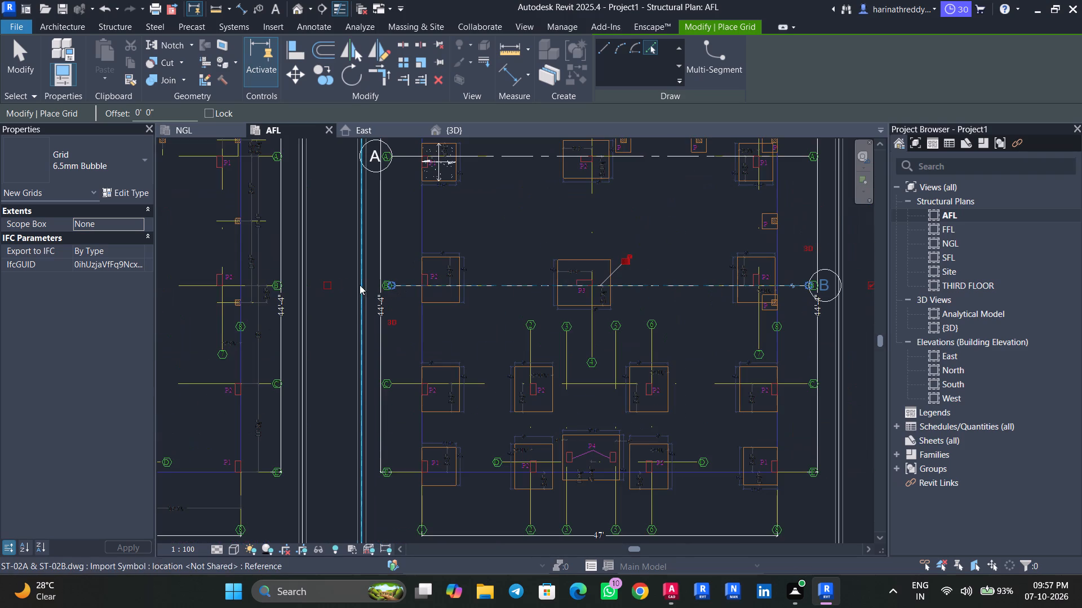
{"action": "left_click", "coordinate": [330, 288]}
{"action": "left_click", "coordinate": [870, 284]}
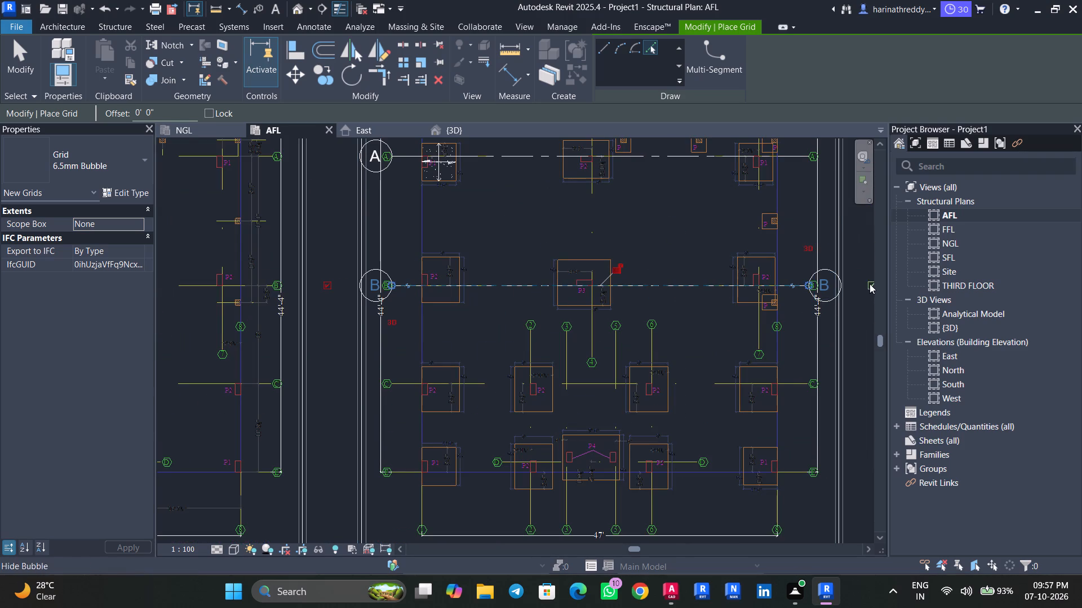
Place a grid line along the DWG's line C, with its bubble only at the same end as grid B's.
{"action": "left_click", "coordinate": [655, 50]}
{"action": "left_click", "coordinate": [402, 386]}
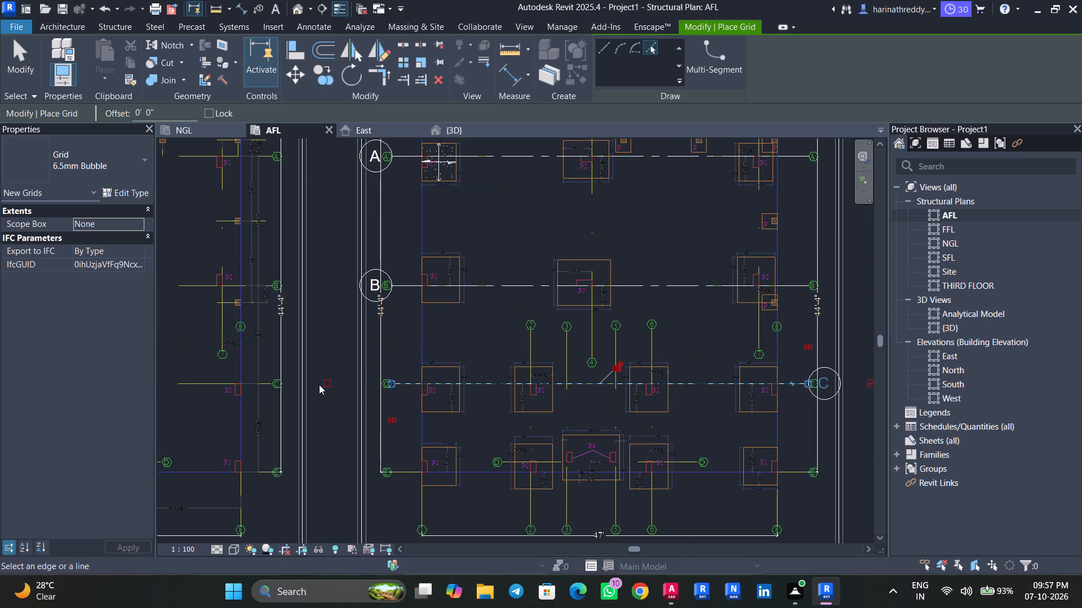
{"action": "left_click", "coordinate": [324, 383]}
{"action": "left_click", "coordinate": [867, 383]}
Place a grid line along the DWG's line E through the last footing row, with its bubble aligned with grid C's.
{"action": "middle_click_drag", "start_coordinate": [534, 356], "coordinate": [530, 342]}
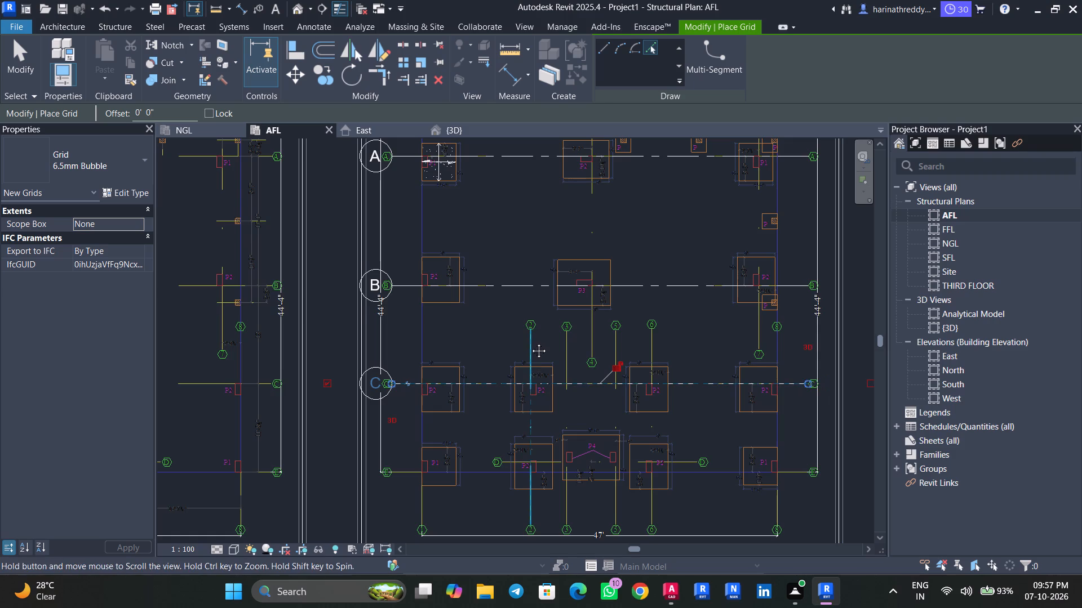
{"action": "middle_click_drag", "start_coordinate": [530, 342], "coordinate": [520, 310]}
{"action": "left_click", "coordinate": [394, 427]}
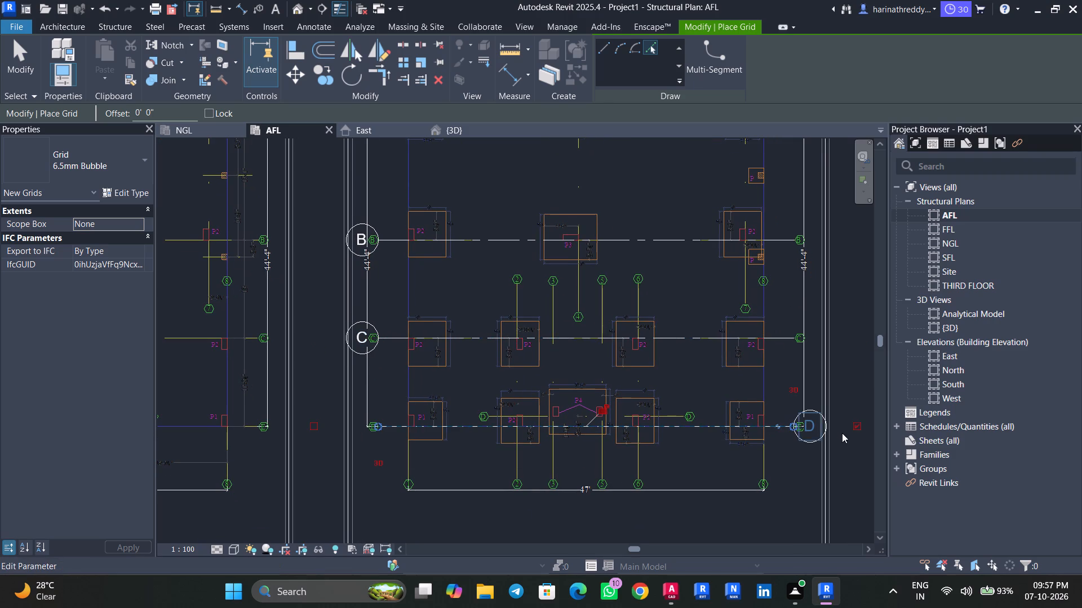
{"action": "left_click", "coordinate": [855, 428]}
{"action": "left_click", "coordinate": [309, 426]}
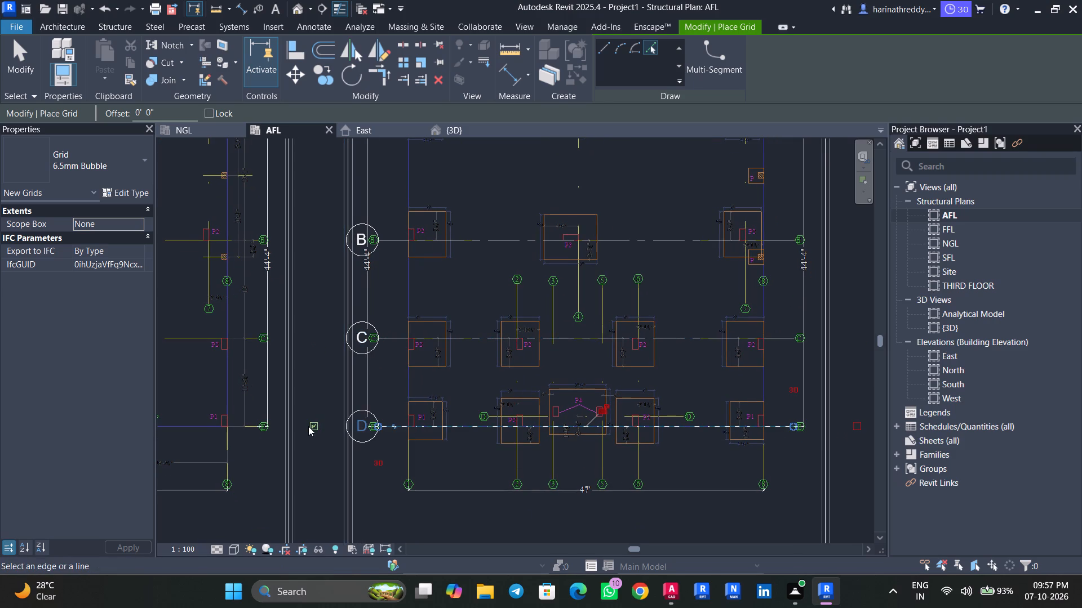
{"action": "key", "text": "Escape"}
{"action": "key", "text": "Escape"}
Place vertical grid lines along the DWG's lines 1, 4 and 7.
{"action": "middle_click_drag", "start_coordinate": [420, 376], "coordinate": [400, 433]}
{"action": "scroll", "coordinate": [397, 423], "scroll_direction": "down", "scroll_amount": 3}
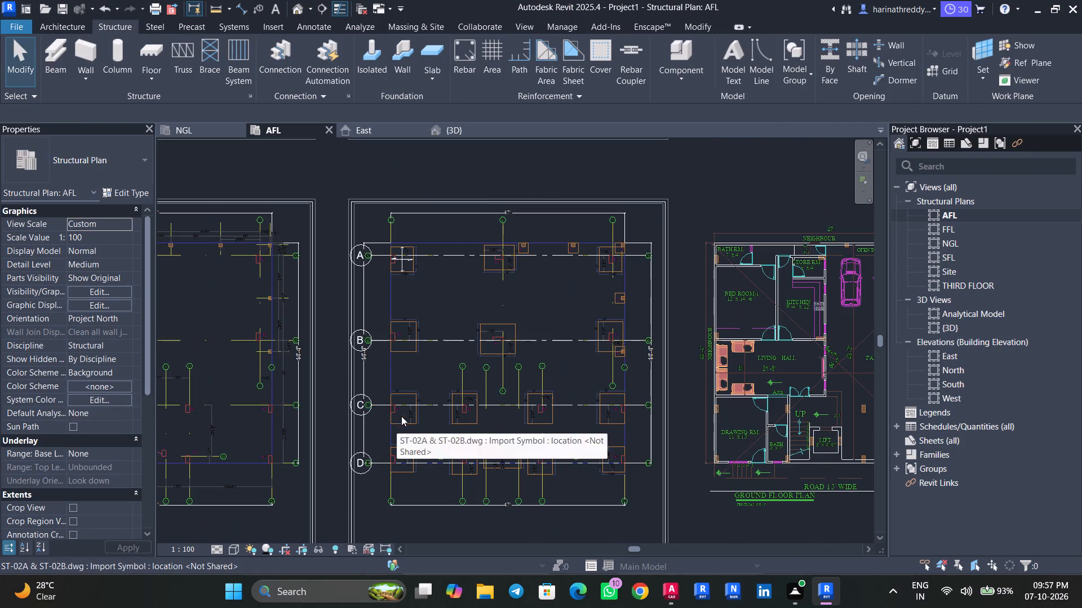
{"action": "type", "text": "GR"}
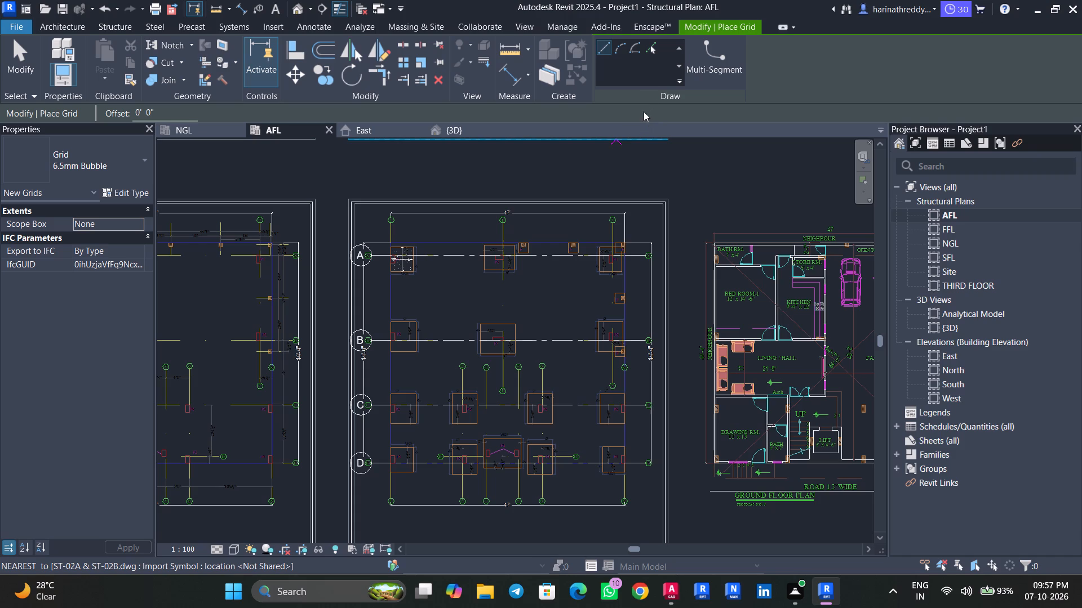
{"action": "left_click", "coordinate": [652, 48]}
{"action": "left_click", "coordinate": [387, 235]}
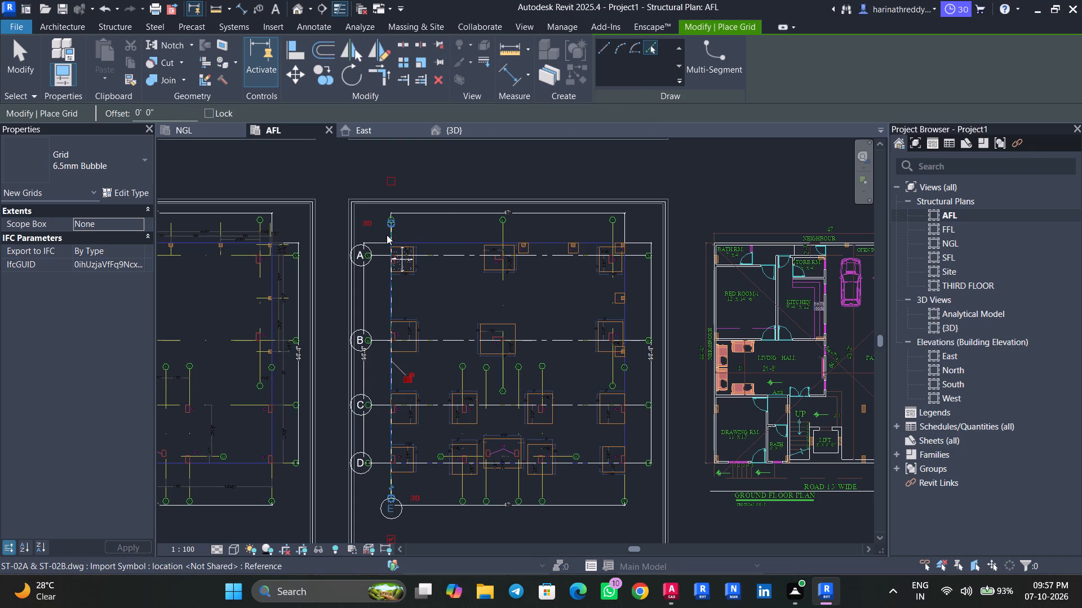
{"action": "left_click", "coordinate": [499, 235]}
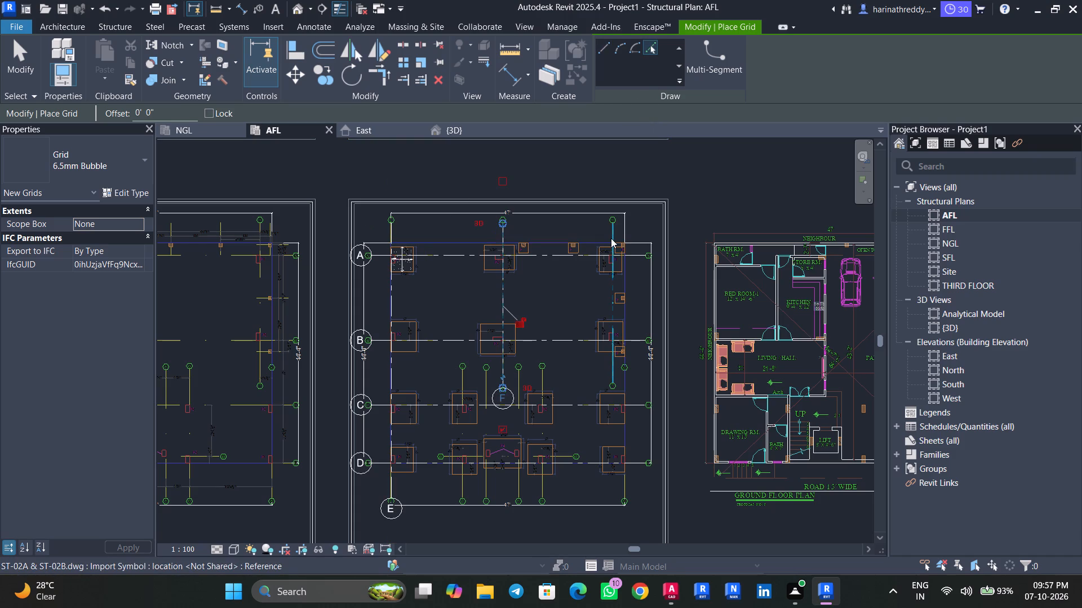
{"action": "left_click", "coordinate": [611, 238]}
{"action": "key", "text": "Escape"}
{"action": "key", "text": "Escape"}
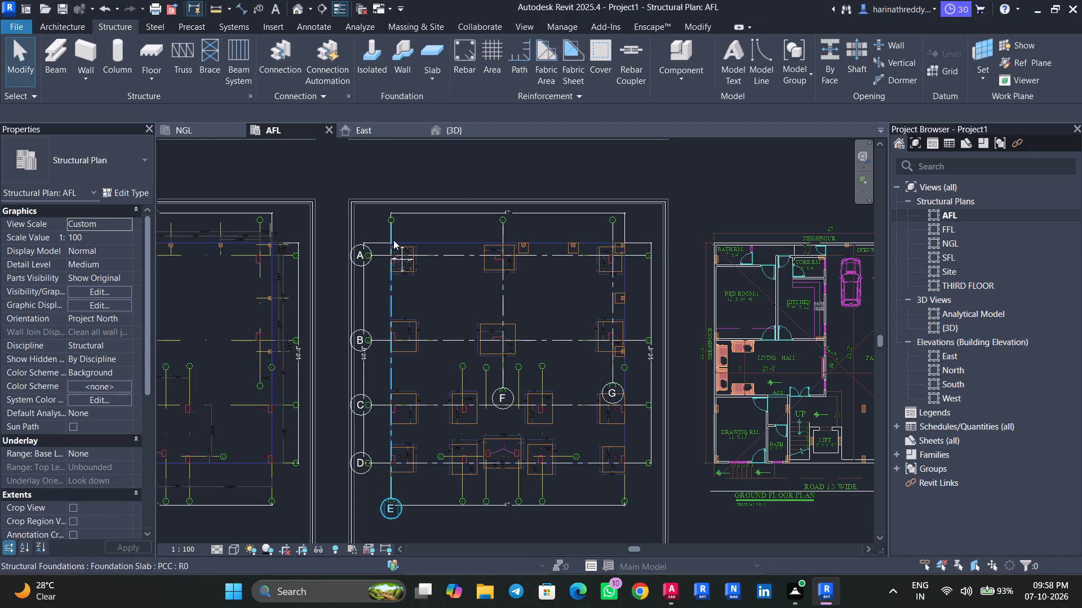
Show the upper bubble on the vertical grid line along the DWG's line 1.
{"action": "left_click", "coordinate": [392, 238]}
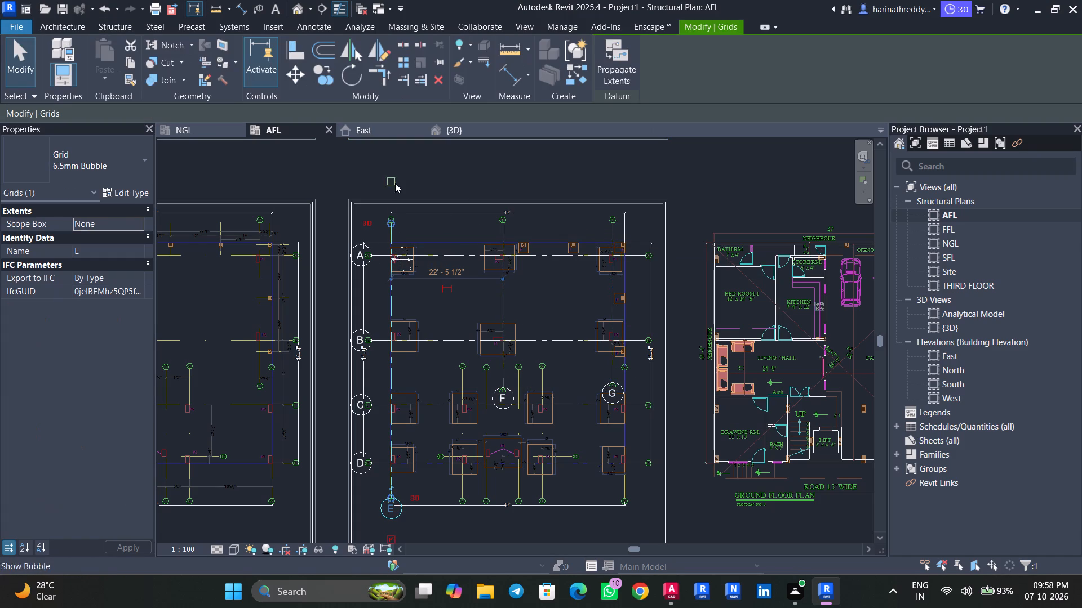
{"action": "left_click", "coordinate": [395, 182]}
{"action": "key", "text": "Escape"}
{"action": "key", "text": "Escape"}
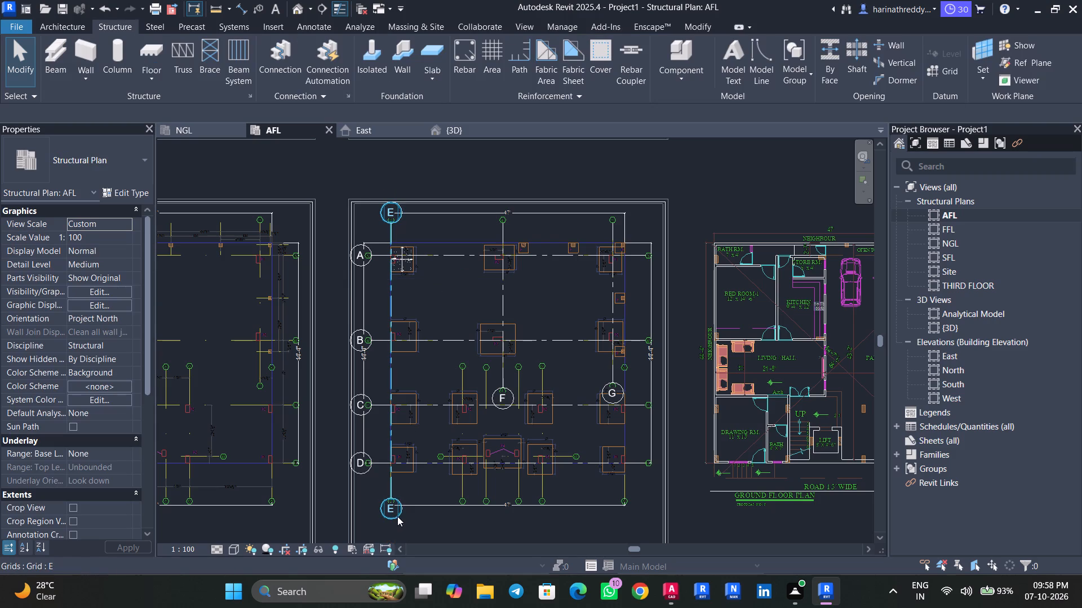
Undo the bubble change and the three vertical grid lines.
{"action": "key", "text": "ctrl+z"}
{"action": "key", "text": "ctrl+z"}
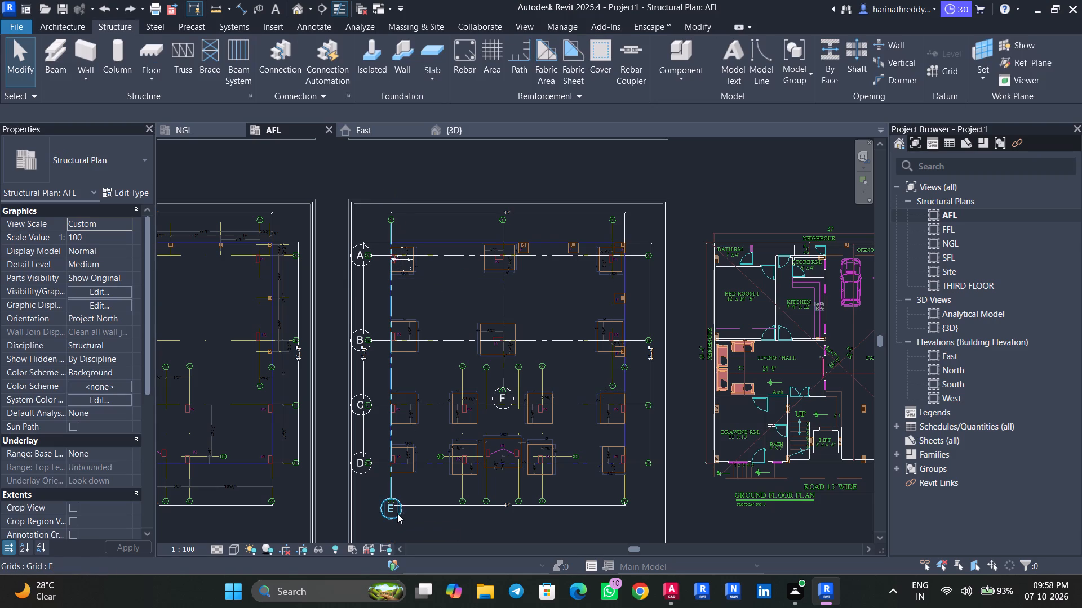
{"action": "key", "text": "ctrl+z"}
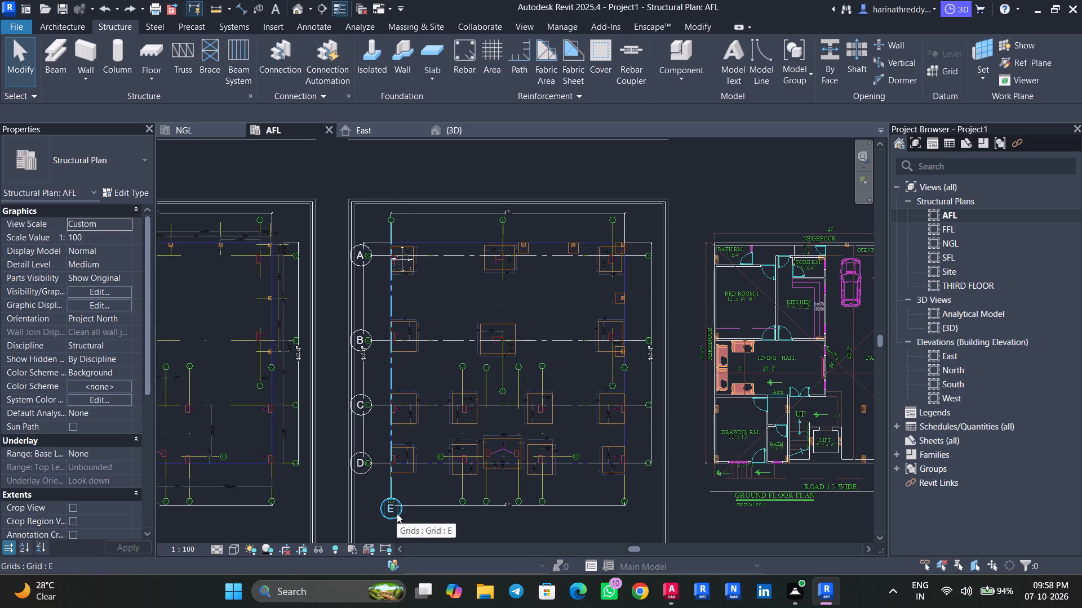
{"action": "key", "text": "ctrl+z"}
Place a vertical grid line along the DWG's line 1 with only its upper bubble shown.
{"action": "type", "text": "GR"}
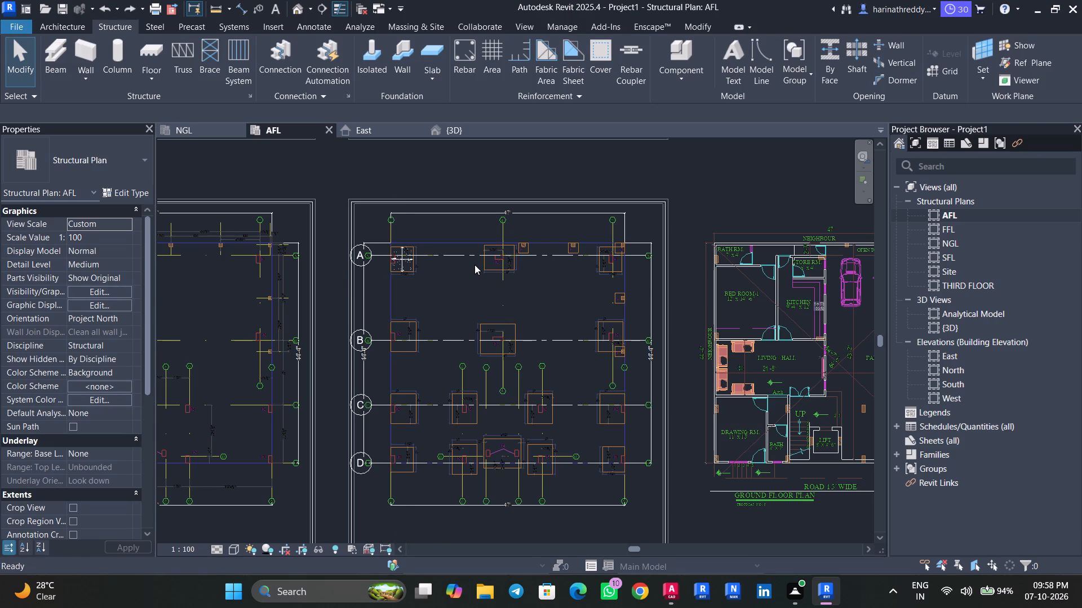
{"action": "left_click", "coordinate": [653, 46]}
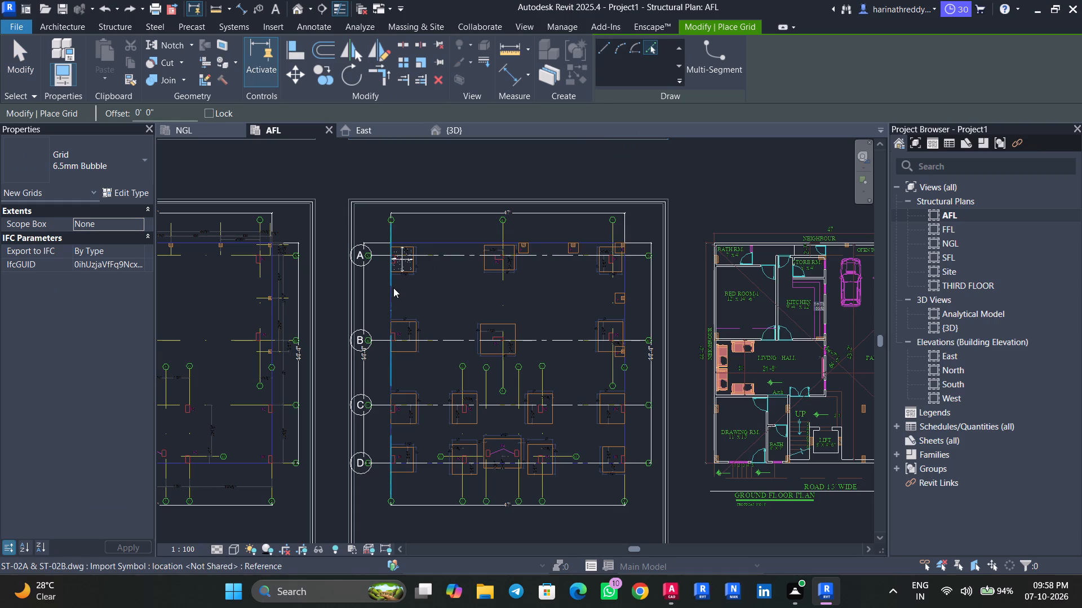
{"action": "left_click", "coordinate": [393, 288]}
{"action": "left_click", "coordinate": [392, 180]}
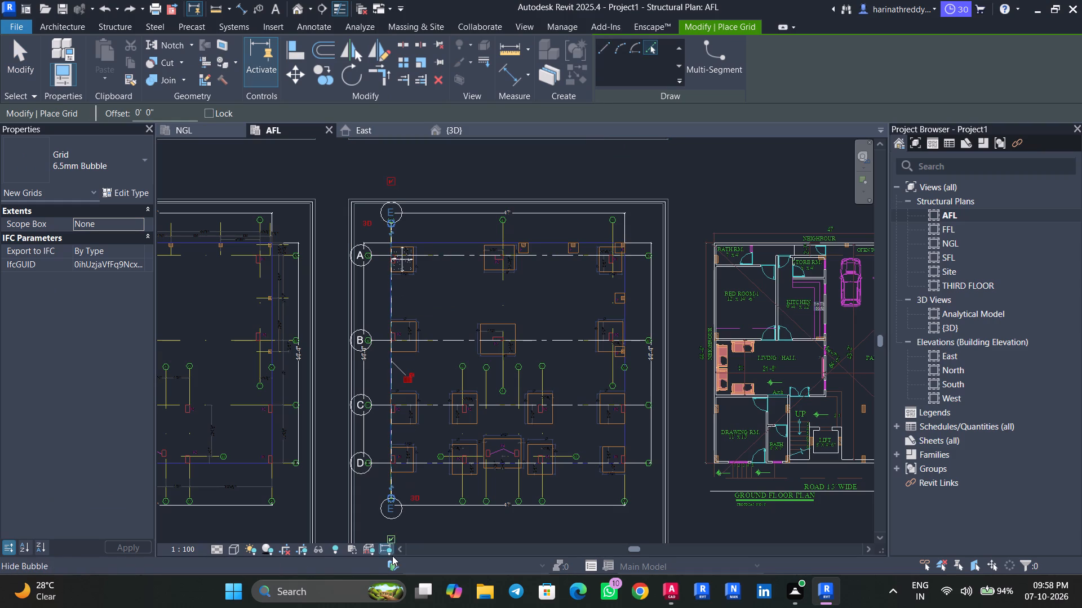
{"action": "left_click", "coordinate": [393, 539]}
{"action": "key", "text": "Escape"}
{"action": "key", "text": "Escape"}
Rename the new vertical grid line along the first footing column as 1.
{"action": "double_click", "coordinate": [388, 210]}
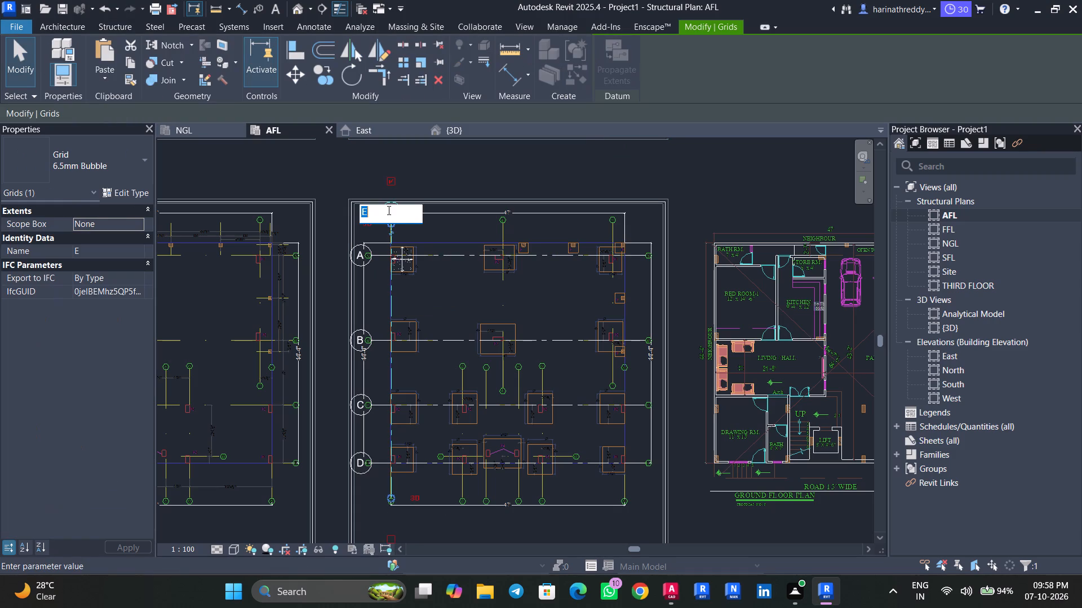
{"action": "key", "text": "1"}
{"action": "left_click", "coordinate": [466, 229]}
{"action": "key", "text": "Escape"}
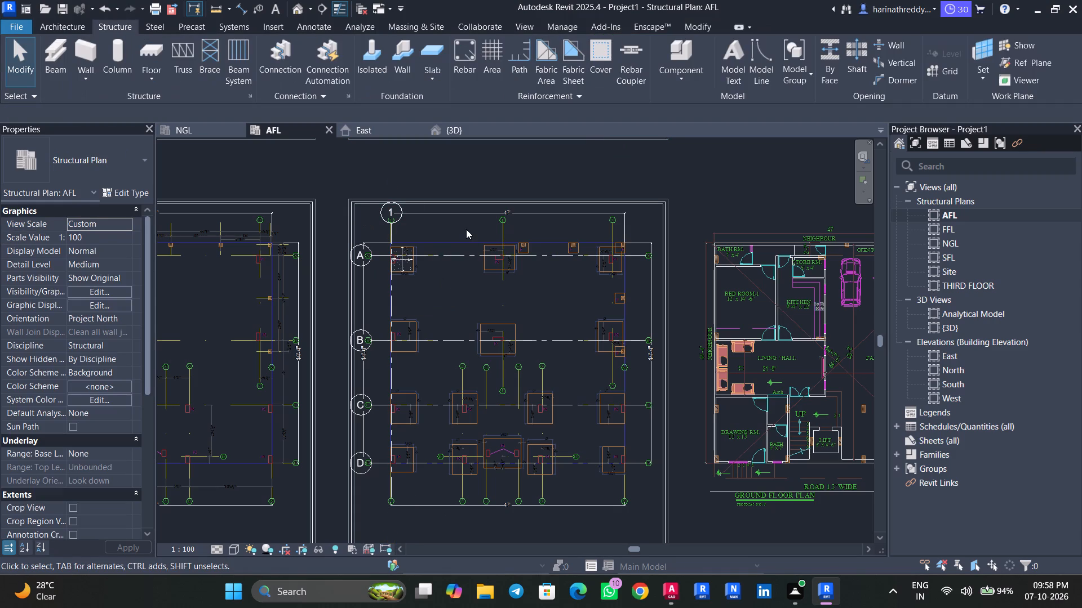
{"action": "key", "text": "Escape"}
{"action": "key", "text": "Escape"}
Examine the numbering and extents of the DWG's remaining vertical grid lines, 2 to 8.
{"action": "scroll", "coordinate": [489, 230], "scroll_direction": "up", "scroll_amount": 7}
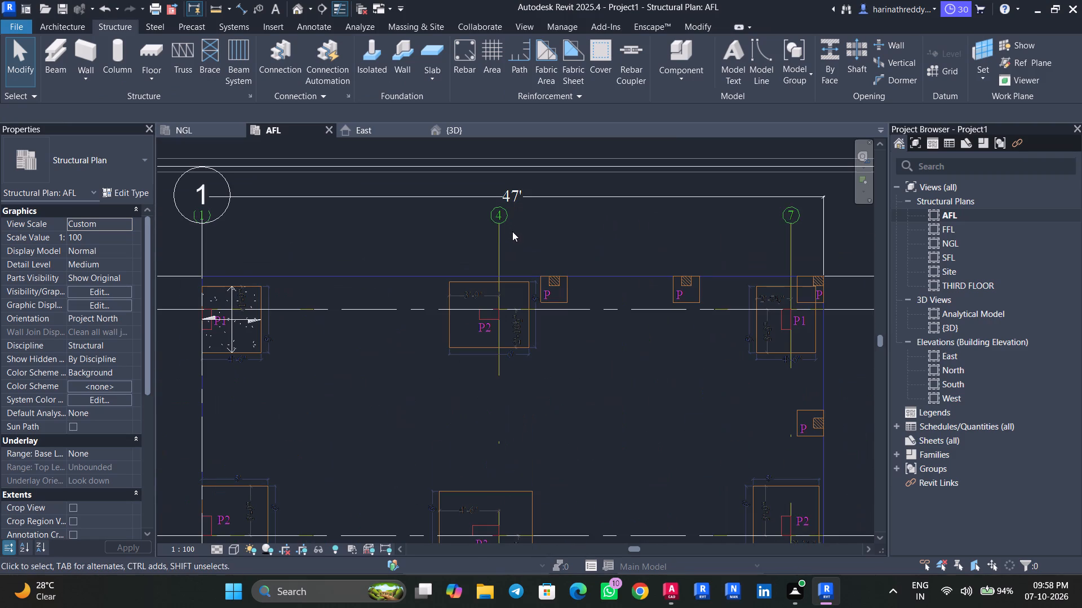
{"action": "scroll", "coordinate": [512, 231], "scroll_direction": "down", "scroll_amount": 4}
{"action": "middle_click_drag", "start_coordinate": [523, 260], "coordinate": [481, 97]}
{"action": "scroll", "coordinate": [373, 486], "scroll_direction": "up", "scroll_amount": 10}
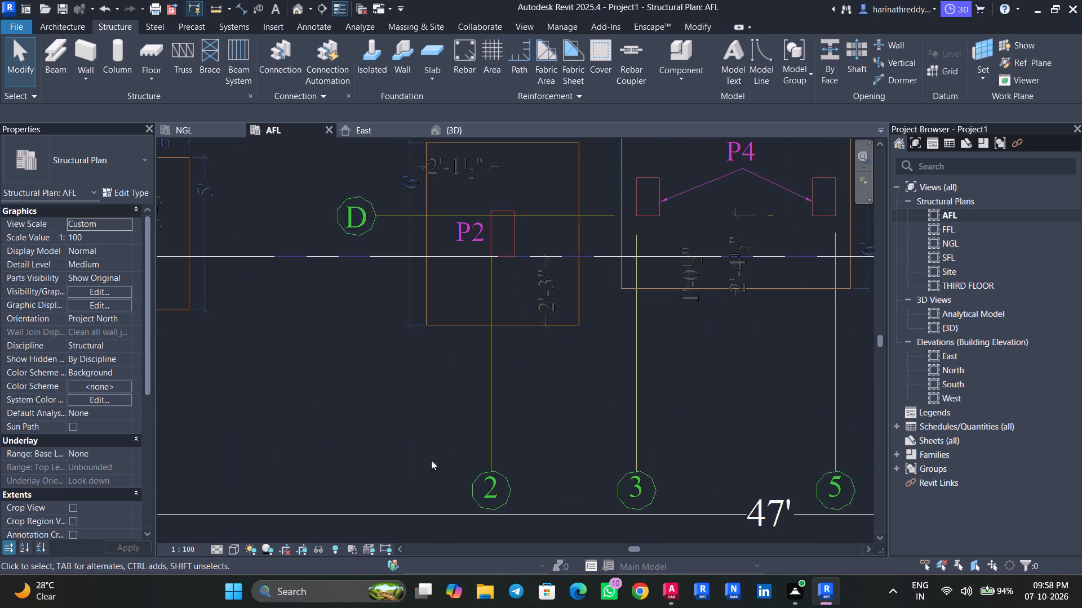
{"action": "middle_click_drag", "start_coordinate": [431, 460], "coordinate": [399, 485]}
{"action": "scroll", "coordinate": [399, 485], "scroll_direction": "up", "scroll_amount": 1}
{"action": "scroll", "coordinate": [399, 485], "scroll_direction": "down", "scroll_amount": 3}
{"action": "scroll", "coordinate": [399, 485], "scroll_direction": "up", "scroll_amount": 1}
{"action": "scroll", "coordinate": [399, 485], "scroll_direction": "down", "scroll_amount": 6}
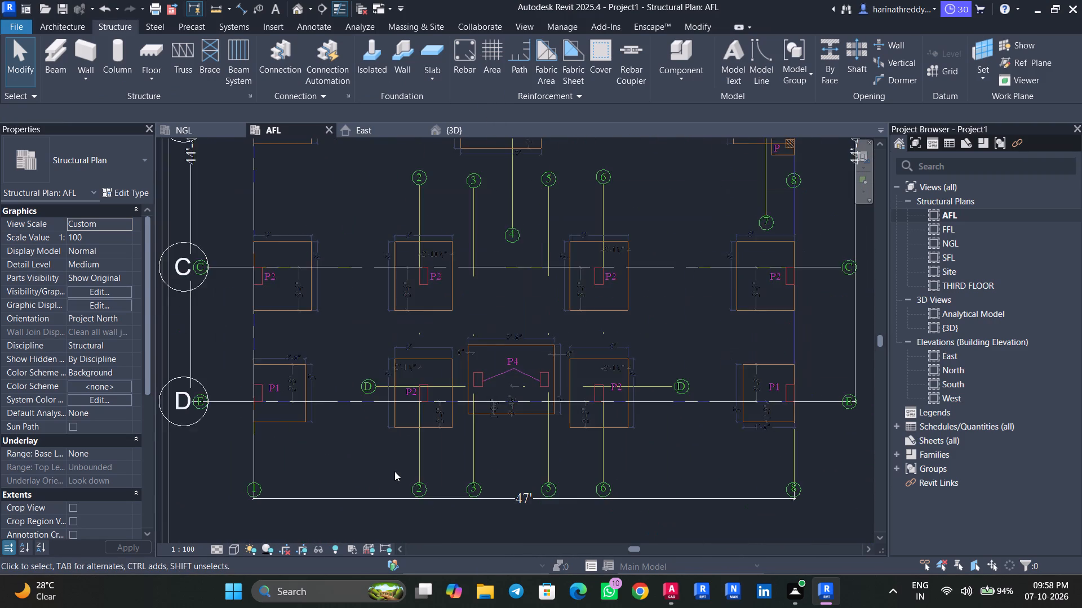
{"action": "scroll", "coordinate": [394, 471], "scroll_direction": "down", "scroll_amount": 3}
{"action": "middle_click_drag", "start_coordinate": [454, 245], "coordinate": [452, 461]}
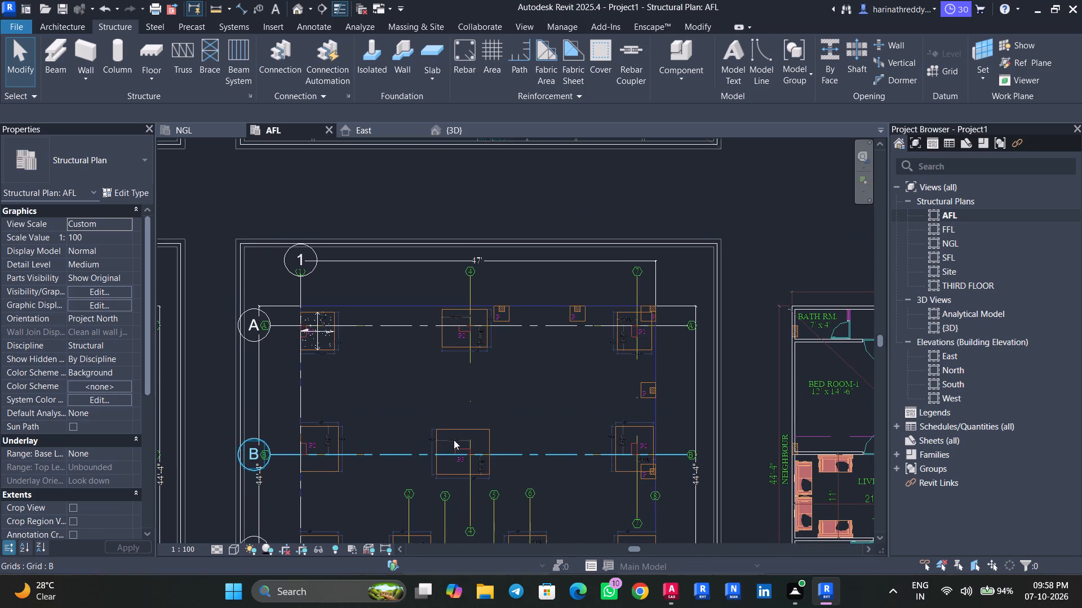
{"action": "scroll", "coordinate": [490, 468], "scroll_direction": "up", "scroll_amount": 5}
{"action": "middle_click_drag", "start_coordinate": [494, 498], "coordinate": [489, 274]}
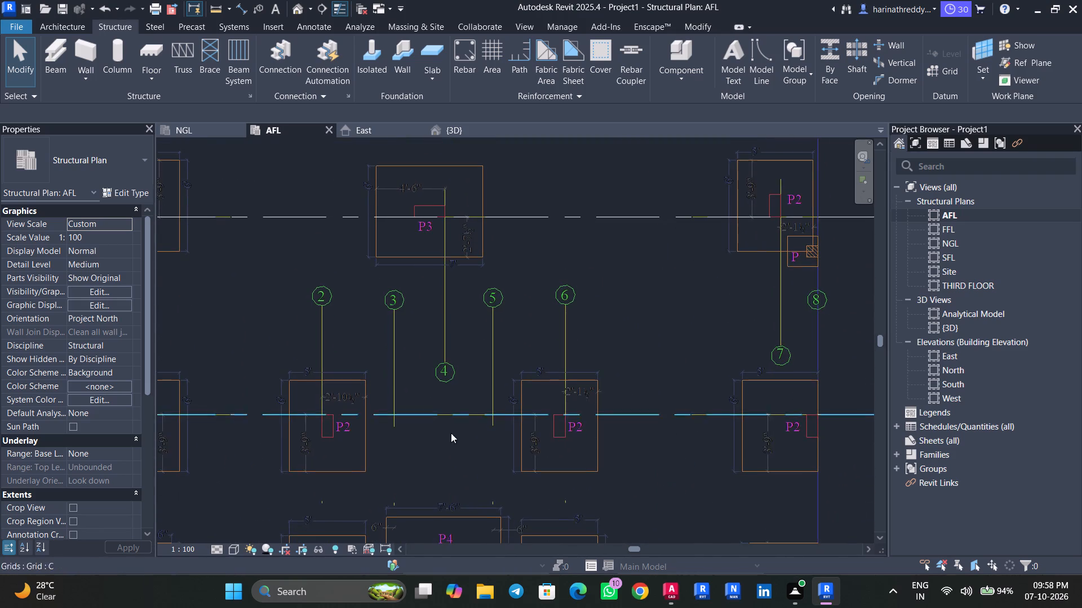
{"action": "middle_click_drag", "start_coordinate": [452, 437], "coordinate": [493, 206]}
{"action": "middle_click_drag", "start_coordinate": [483, 315], "coordinate": [483, 288]}
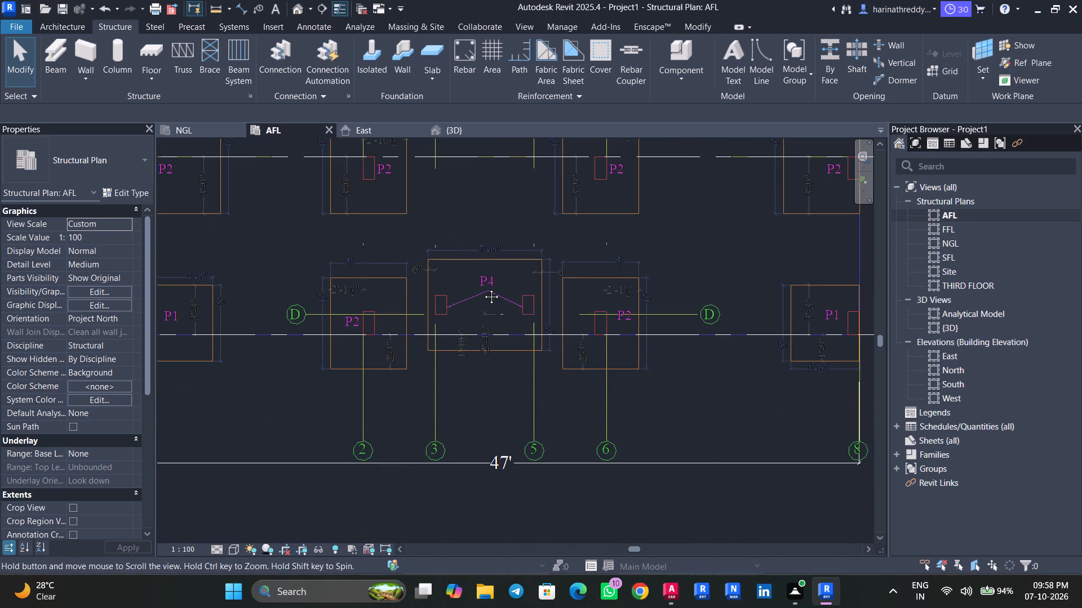
{"action": "middle_click_drag", "start_coordinate": [483, 288], "coordinate": [425, 385]}
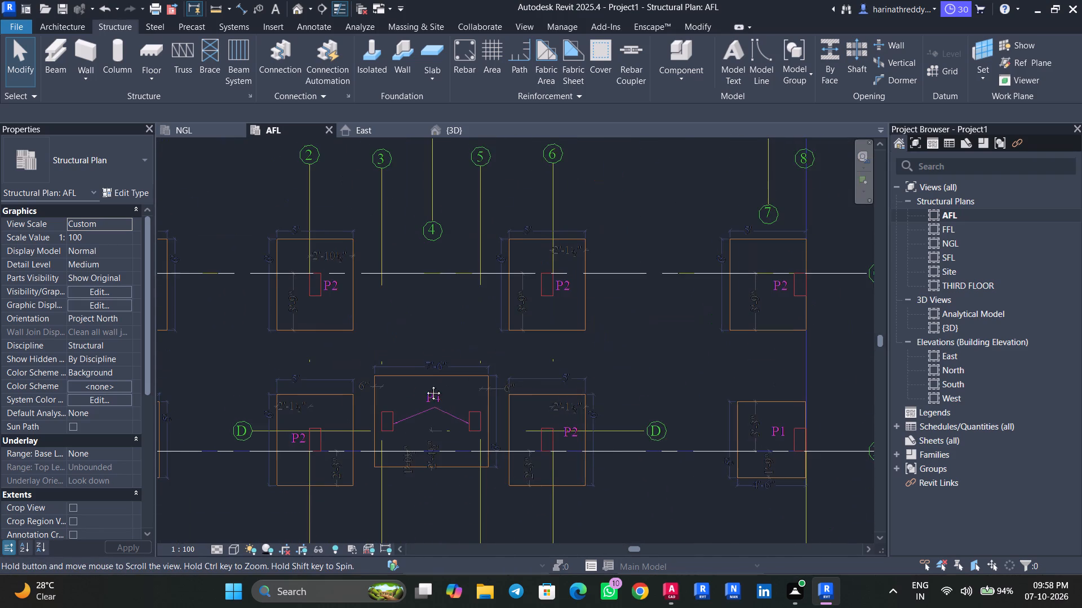
{"action": "middle_click_drag", "start_coordinate": [425, 385], "coordinate": [402, 355]}
{"action": "scroll", "coordinate": [402, 355], "scroll_direction": "down", "scroll_amount": 7}
{"action": "middle_click_drag", "start_coordinate": [402, 355], "coordinate": [427, 459]}
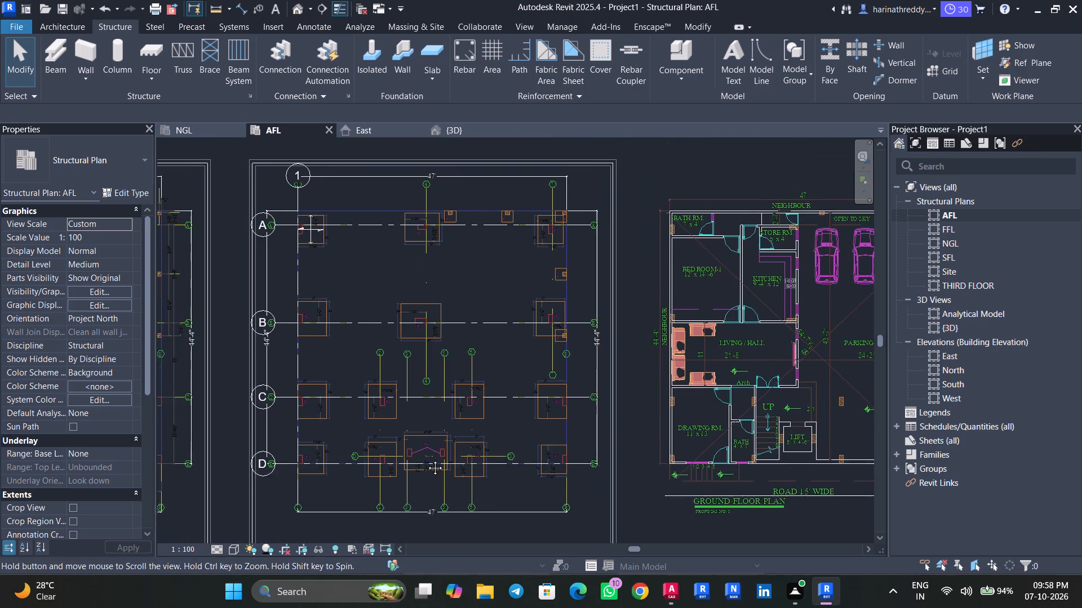
{"action": "middle_click_drag", "start_coordinate": [427, 459], "coordinate": [428, 462]}
{"action": "key", "text": "Escape"}
{"action": "key", "text": "Escape"}
{"action": "key", "text": "Escape"}
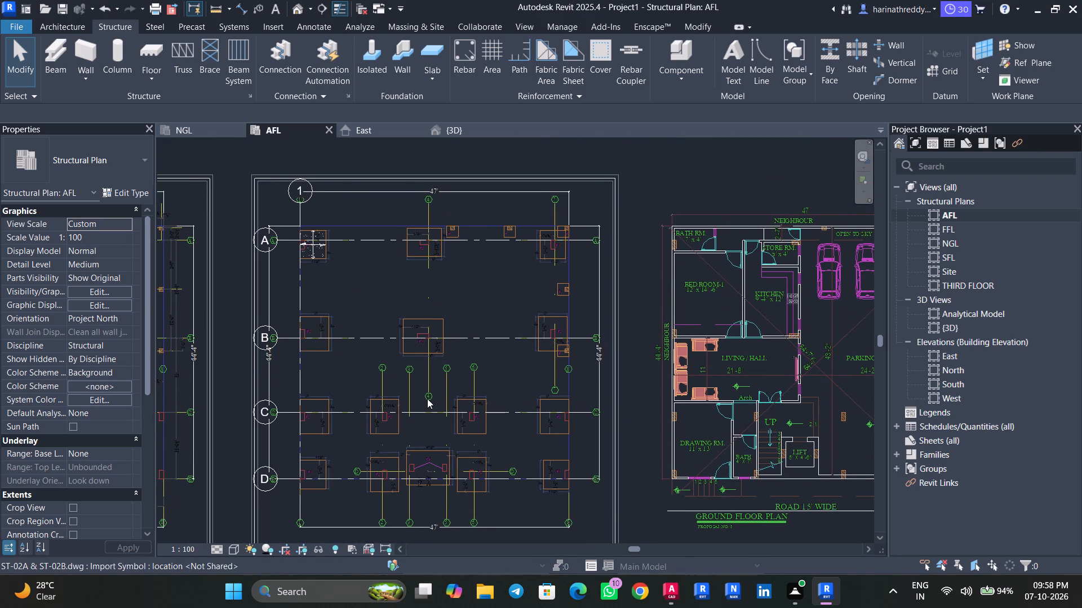
Place vertical grid lines along the DWG's lines 2, 3, 4, 5 and 6, in that order.
{"action": "type", "text": "GR"}
{"action": "left_click", "coordinate": [651, 52]}
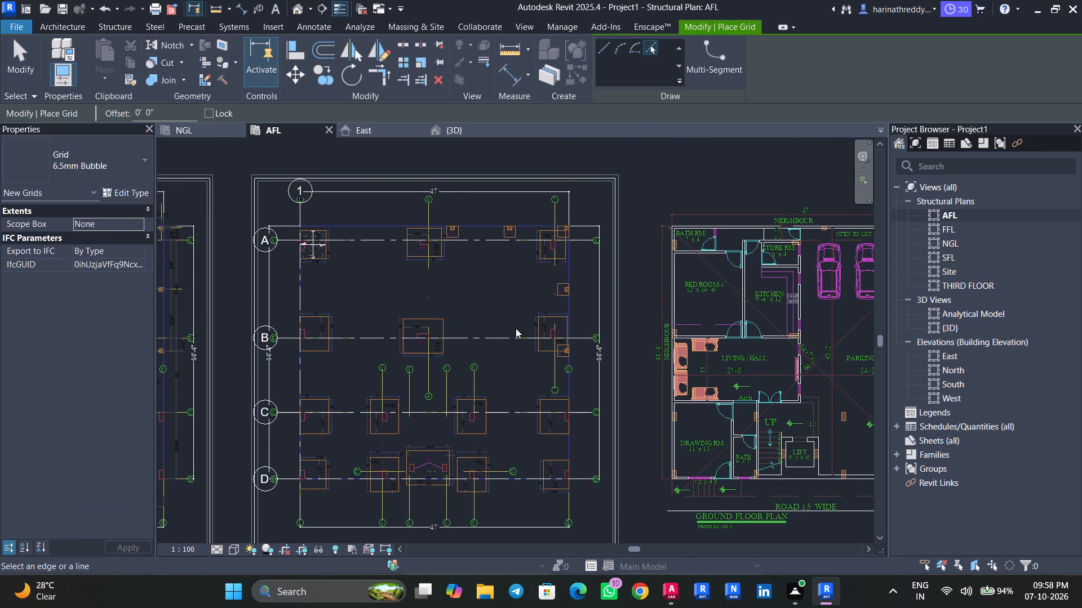
{"action": "left_click", "coordinate": [385, 388]}
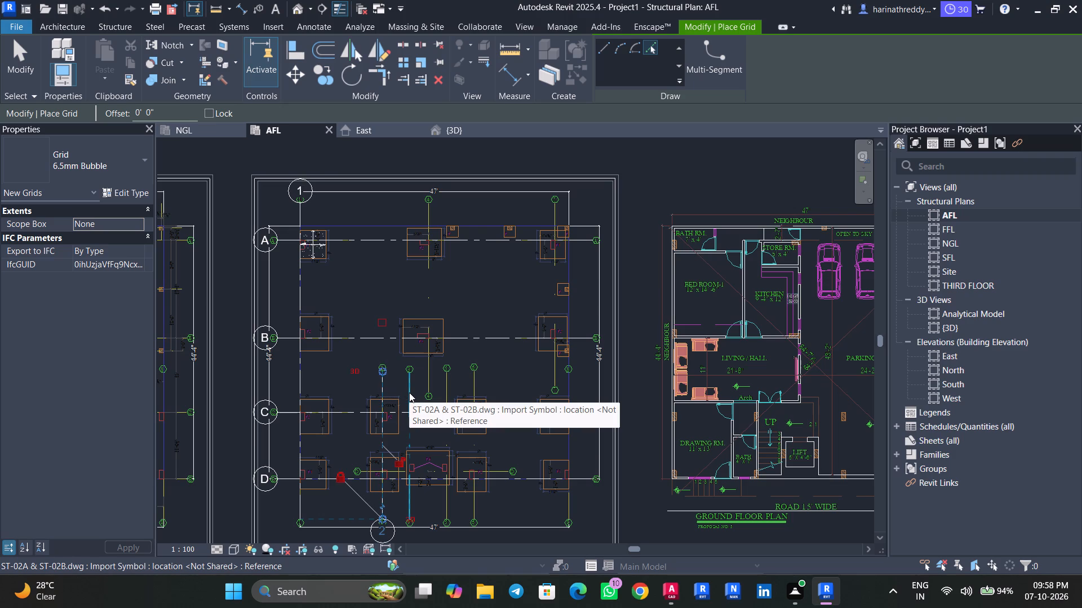
{"action": "scroll", "coordinate": [409, 392], "scroll_direction": "up", "scroll_amount": 7}
{"action": "scroll", "coordinate": [409, 392], "scroll_direction": "down", "scroll_amount": 4}
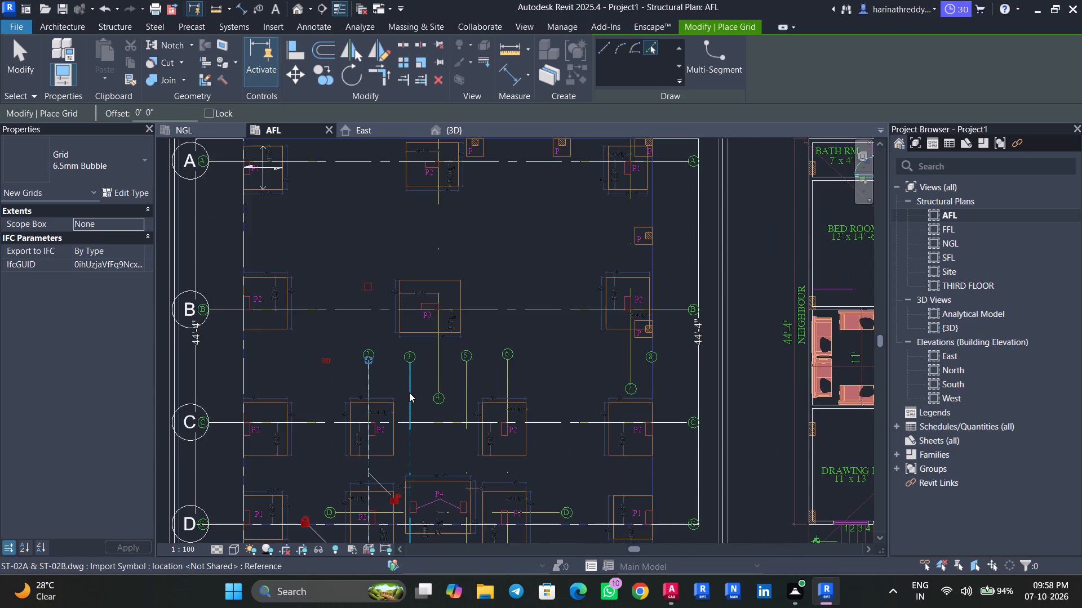
{"action": "scroll", "coordinate": [409, 392], "scroll_direction": "down", "scroll_amount": 3}
{"action": "left_click", "coordinate": [409, 392]}
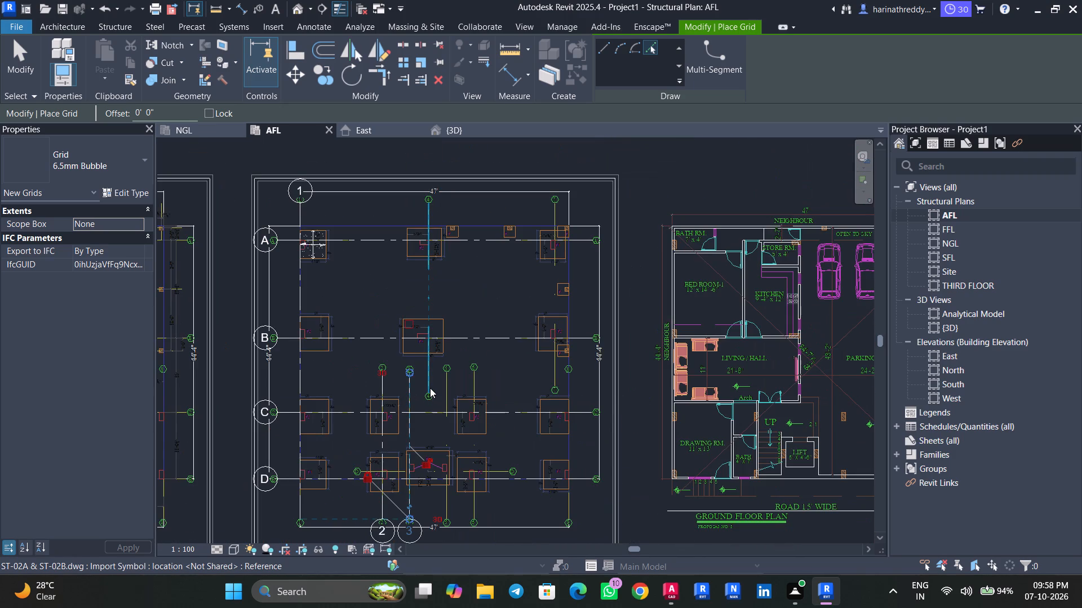
{"action": "left_click", "coordinate": [430, 387]}
{"action": "left_click", "coordinate": [448, 386]}
{"action": "left_click", "coordinate": [473, 386]}
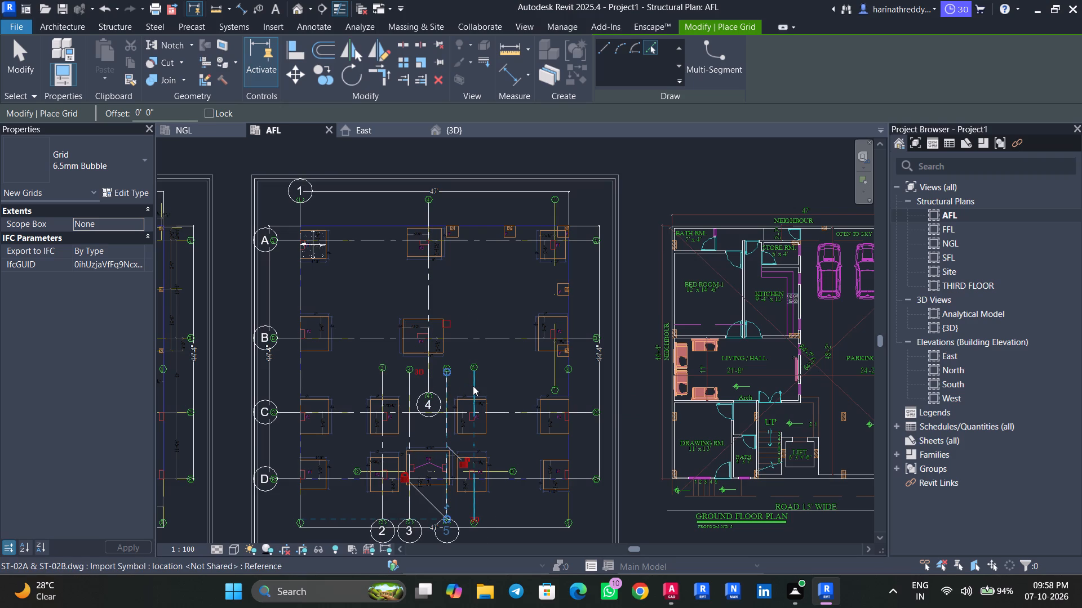
Place vertical grid lines along the DWG's lines 7 and 8.
{"action": "left_click", "coordinate": [551, 375]}
{"action": "scroll", "coordinate": [575, 378], "scroll_direction": "up", "scroll_amount": 10}
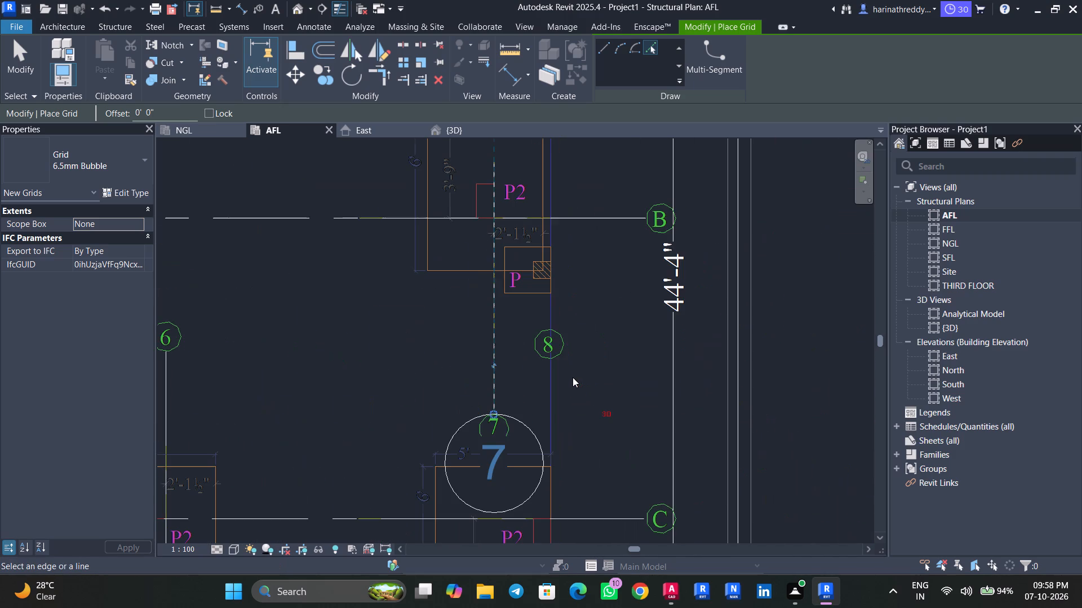
{"action": "left_click", "coordinate": [551, 386]}
{"action": "scroll", "coordinate": [551, 386], "scroll_direction": "down", "scroll_amount": 13}
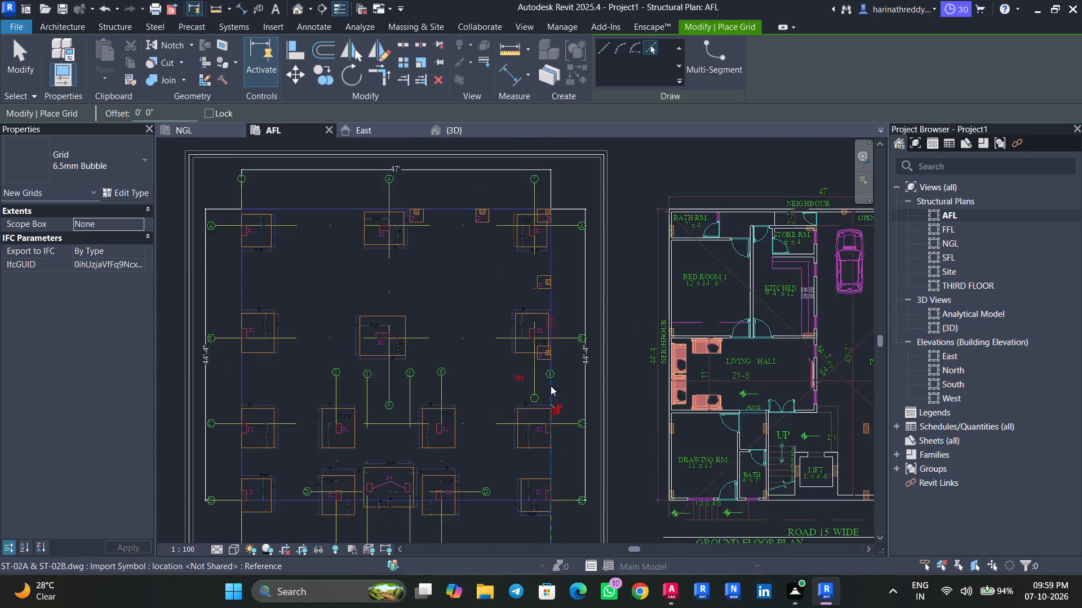
{"action": "key", "text": "Escape"}
{"action": "key", "text": "Escape"}
{"action": "key", "text": "Escape"}
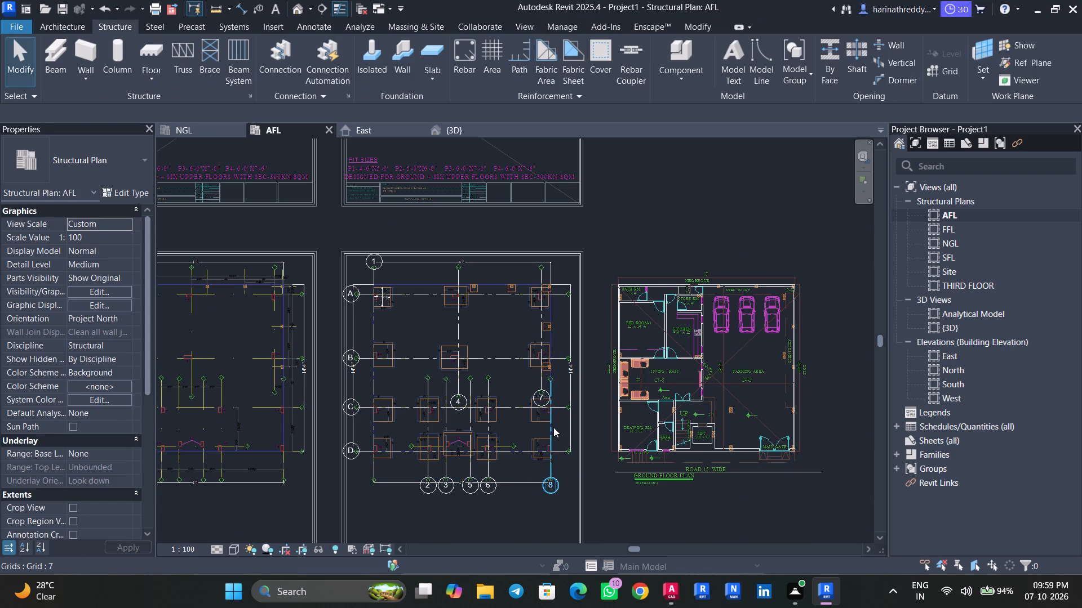
Extend grid 8's upper end past grid A to align with the end of grid 1.
{"action": "left_click", "coordinate": [553, 427]}
{"action": "left_click_drag", "start_coordinate": [551, 380], "coordinate": [547, 324]}
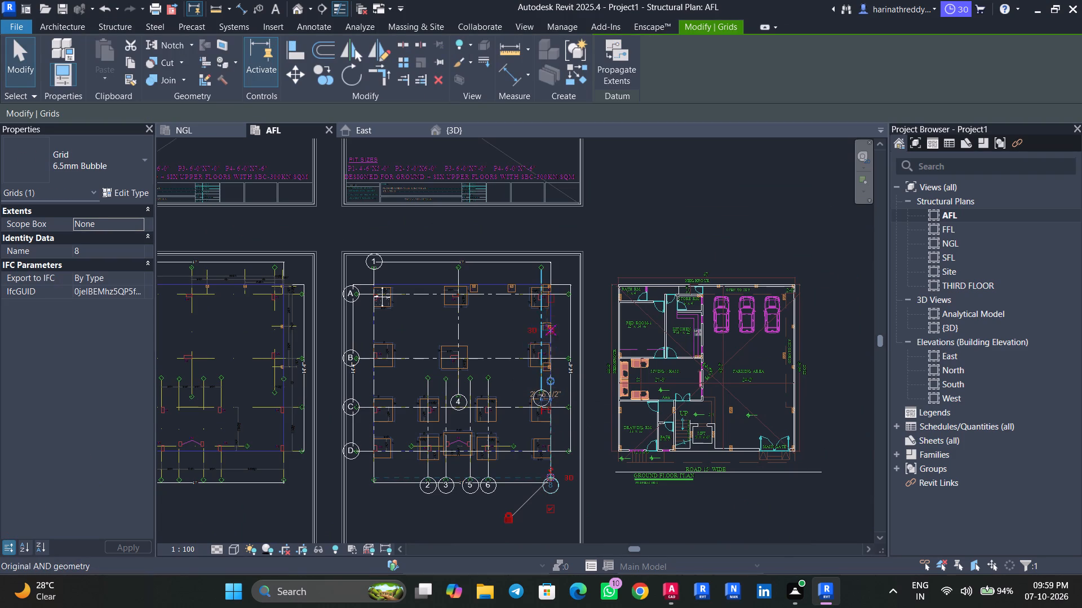
{"action": "left_click_drag", "start_coordinate": [547, 324], "coordinate": [547, 275]}
Show grid 8's upper bubble and hide its lower bubble.
{"action": "scroll", "coordinate": [547, 271], "scroll_direction": "up", "scroll_amount": 2}
{"action": "scroll", "coordinate": [547, 270], "scroll_direction": "down", "scroll_amount": 1}
{"action": "scroll", "coordinate": [549, 270], "scroll_direction": "up", "scroll_amount": 8}
{"action": "middle_click_drag", "start_coordinate": [577, 261], "coordinate": [567, 325]}
{"action": "scroll", "coordinate": [540, 334], "scroll_direction": "up", "scroll_amount": 6}
{"action": "left_click", "coordinate": [549, 328]}
{"action": "scroll", "coordinate": [567, 321], "scroll_direction": "down", "scroll_amount": 6}
{"action": "scroll", "coordinate": [567, 321], "scroll_direction": "up", "scroll_amount": 1}
{"action": "scroll", "coordinate": [567, 321], "scroll_direction": "down", "scroll_amount": 1}
{"action": "left_click", "coordinate": [562, 216]}
{"action": "scroll", "coordinate": [586, 311], "scroll_direction": "down", "scroll_amount": 5}
{"action": "middle_click_drag", "start_coordinate": [605, 398], "coordinate": [587, 265]}
{"action": "middle_click_drag", "start_coordinate": [583, 407], "coordinate": [566, 282]}
{"action": "left_click", "coordinate": [541, 476]}
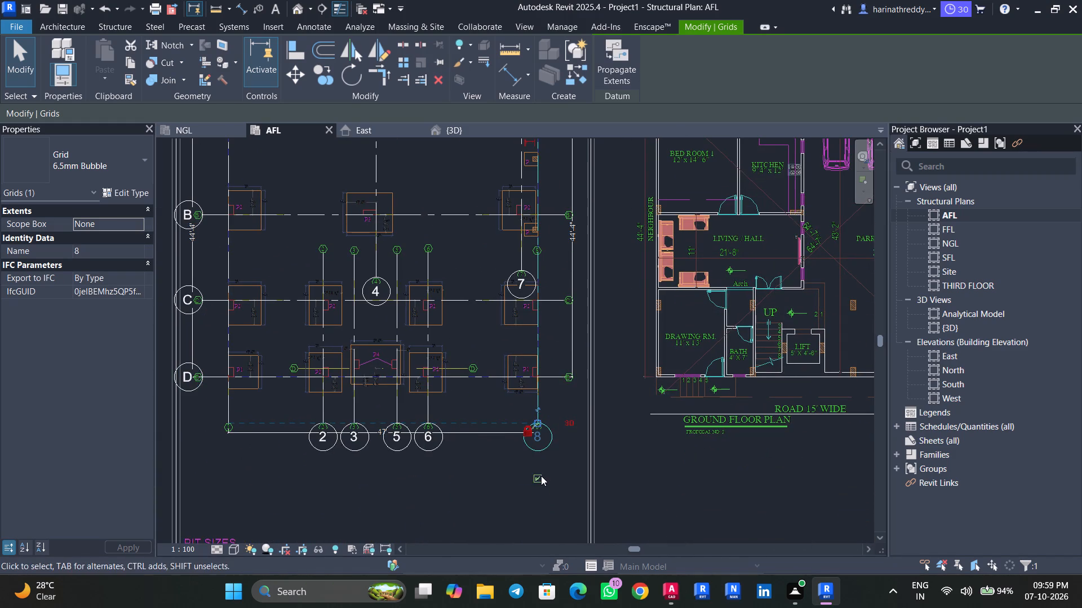
{"action": "middle_click_drag", "start_coordinate": [461, 459], "coordinate": [476, 508]}
{"action": "key", "text": "Escape"}
{"action": "key", "text": "Escape"}
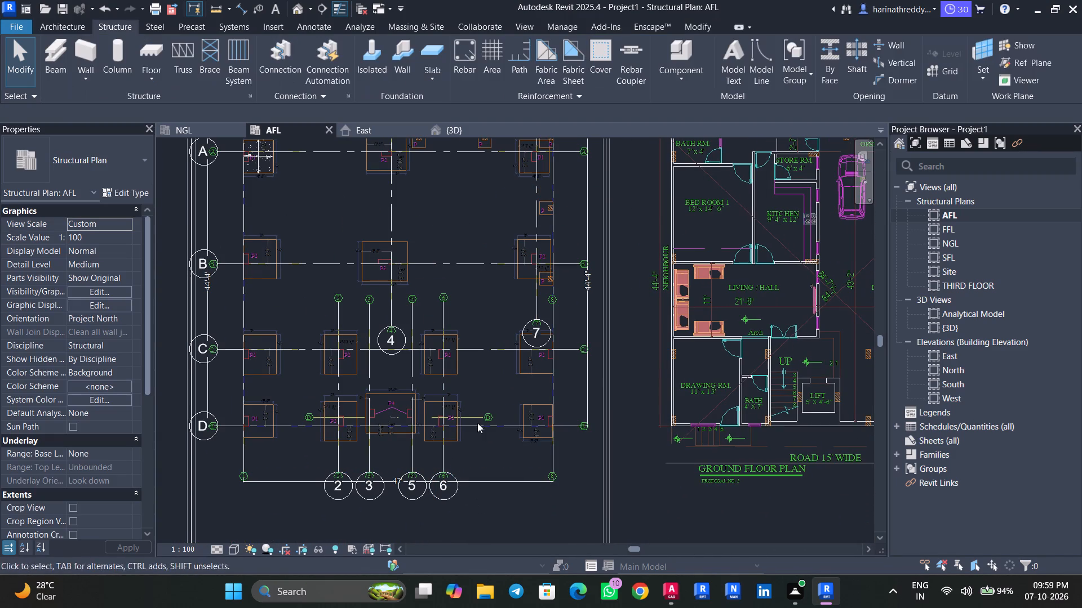
Show grid 7's upper bubble and hide its lower bubble.
{"action": "left_click", "coordinate": [531, 344]}
{"action": "scroll", "coordinate": [508, 368], "scroll_direction": "up", "scroll_amount": 1}
{"action": "middle_click_drag", "start_coordinate": [510, 374], "coordinate": [510, 471]}
{"action": "scroll", "coordinate": [500, 455], "scroll_direction": "down", "scroll_amount": 4}
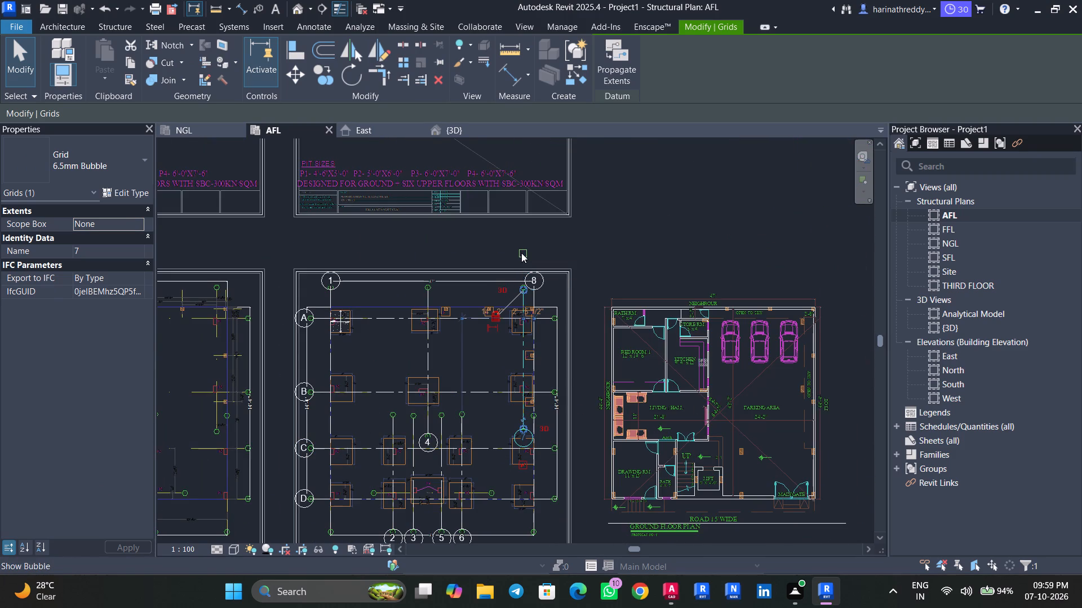
{"action": "left_click", "coordinate": [521, 253]}
{"action": "left_click", "coordinate": [524, 467]}
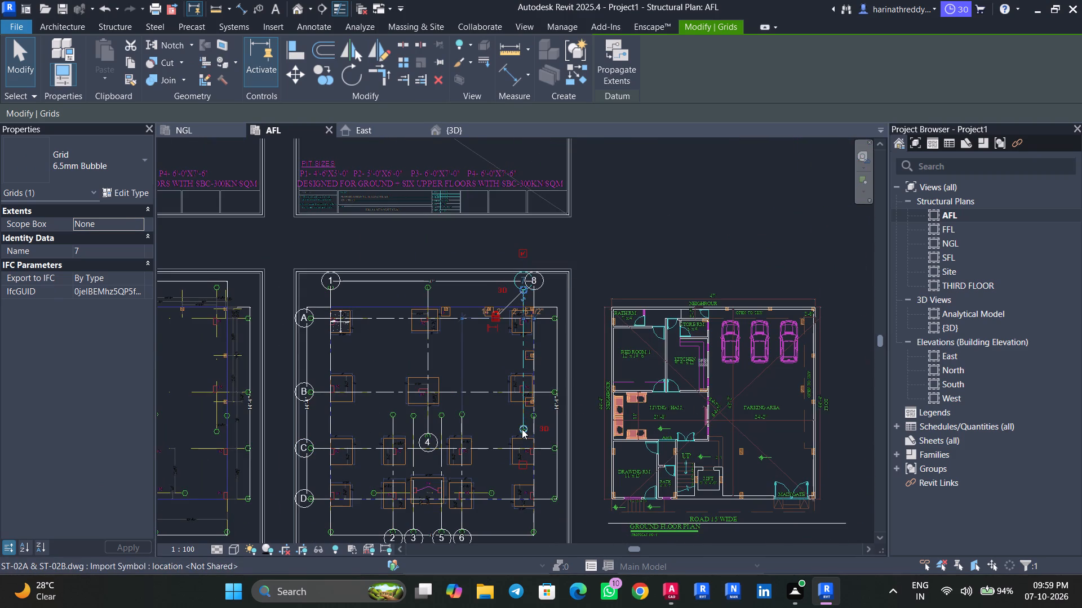
Extend grid 7's lower end down past grid D, to about the row of lower grid bubbles.
{"action": "middle_click_drag", "start_coordinate": [522, 429], "coordinate": [521, 368]}
{"action": "left_click_drag", "start_coordinate": [521, 370], "coordinate": [524, 397]}
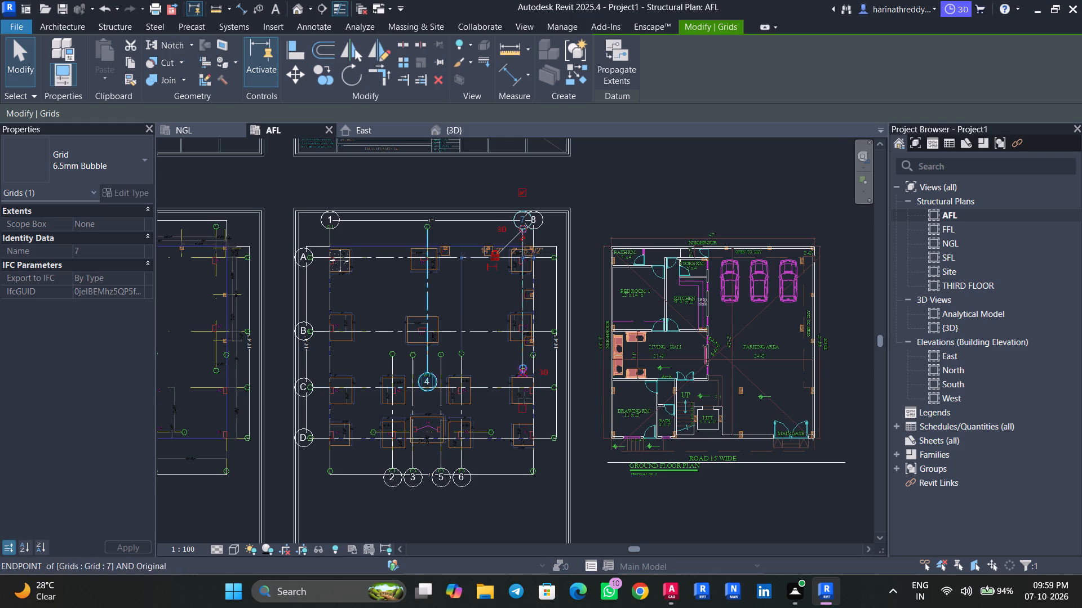
{"action": "left_click_drag", "start_coordinate": [524, 397], "coordinate": [520, 495]}
{"action": "key", "text": "Escape"}
{"action": "key", "text": "Escape"}
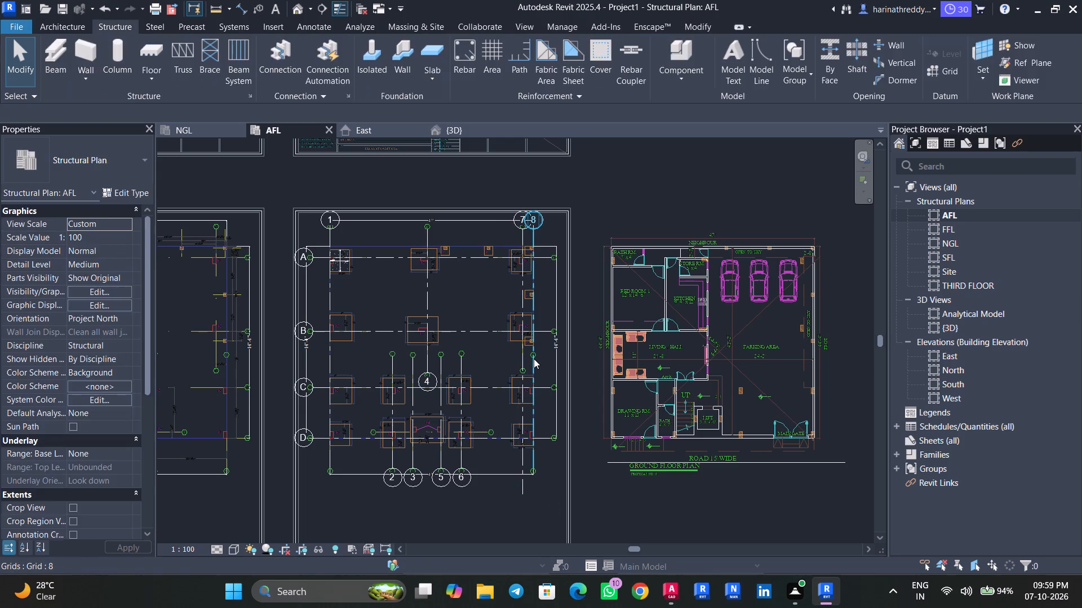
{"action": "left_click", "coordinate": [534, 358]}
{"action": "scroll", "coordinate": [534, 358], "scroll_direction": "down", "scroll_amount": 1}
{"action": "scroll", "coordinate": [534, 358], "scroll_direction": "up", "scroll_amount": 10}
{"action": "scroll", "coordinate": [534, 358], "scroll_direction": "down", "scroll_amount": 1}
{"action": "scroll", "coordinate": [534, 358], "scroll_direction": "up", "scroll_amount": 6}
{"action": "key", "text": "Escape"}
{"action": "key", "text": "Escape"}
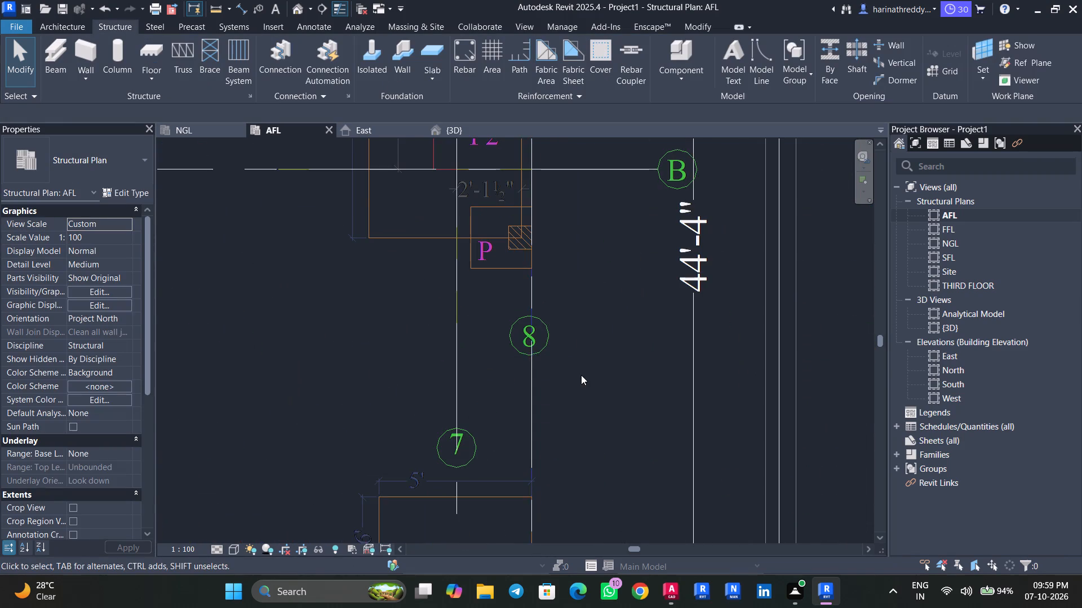
Add an elbow to grid 7's upper end so its bubble clears grid 8's bubble.
{"action": "scroll", "coordinate": [581, 375], "scroll_direction": "down", "scroll_amount": 14}
{"action": "middle_click_drag", "start_coordinate": [582, 385], "coordinate": [570, 449]}
{"action": "scroll", "coordinate": [552, 332], "scroll_direction": "up", "scroll_amount": 2}
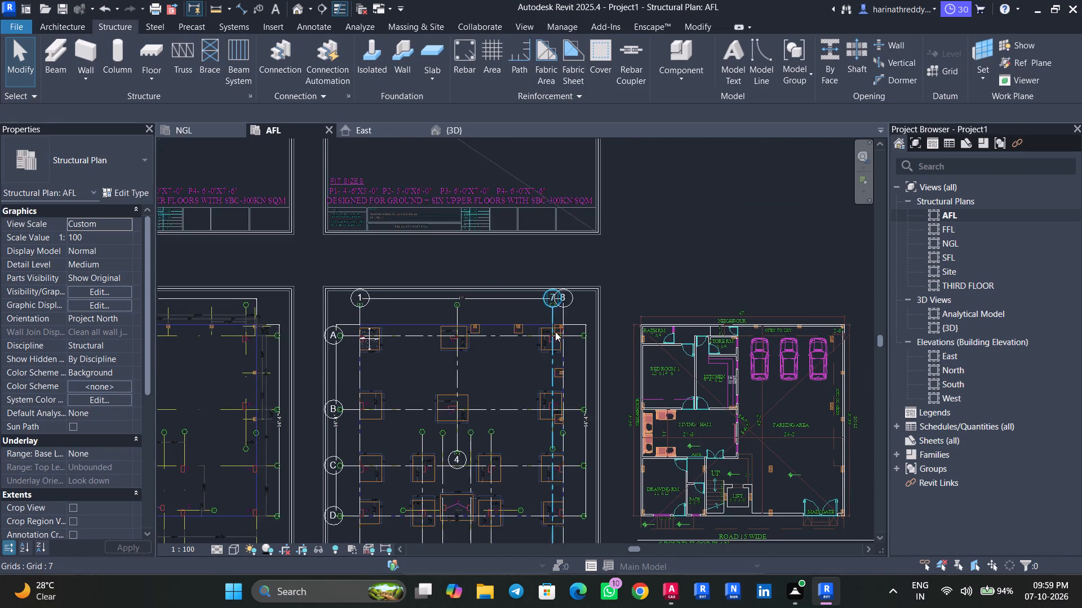
{"action": "scroll", "coordinate": [555, 332], "scroll_direction": "up", "scroll_amount": 4}
{"action": "scroll", "coordinate": [551, 321], "scroll_direction": "down", "scroll_amount": 2}
{"action": "scroll", "coordinate": [551, 321], "scroll_direction": "up", "scroll_amount": 1}
{"action": "left_click", "coordinate": [552, 300]}
{"action": "scroll", "coordinate": [550, 309], "scroll_direction": "up", "scroll_amount": 2}
{"action": "scroll", "coordinate": [550, 309], "scroll_direction": "down", "scroll_amount": 1}
{"action": "scroll", "coordinate": [550, 309], "scroll_direction": "up", "scroll_amount": 5}
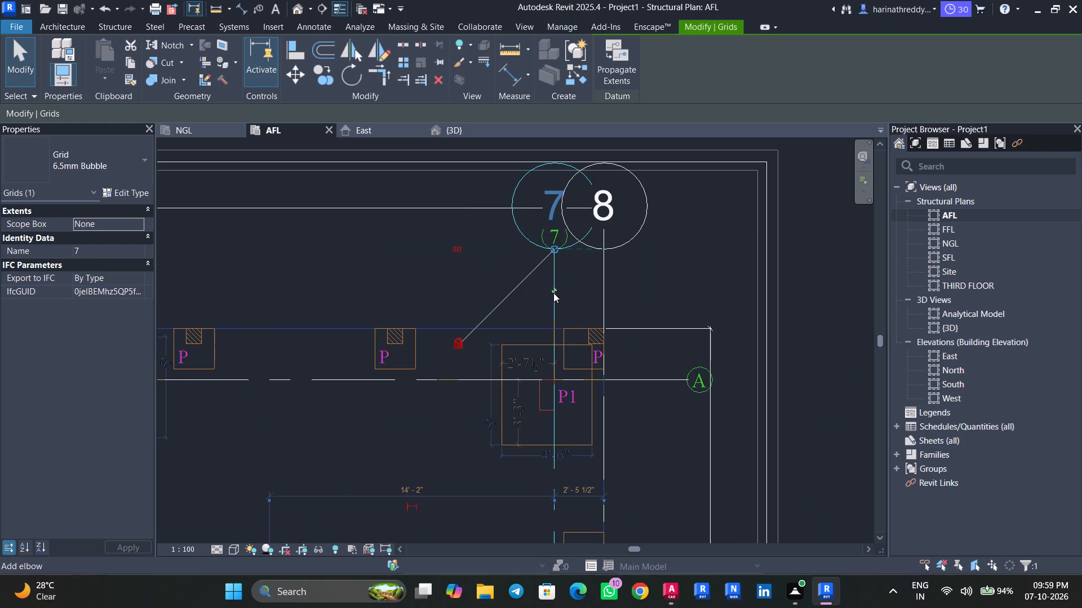
{"action": "left_click", "coordinate": [553, 293]}
{"action": "key", "text": "Escape"}
{"action": "key", "text": "Escape"}
{"action": "scroll", "coordinate": [423, 310], "scroll_direction": "down", "scroll_amount": 8}
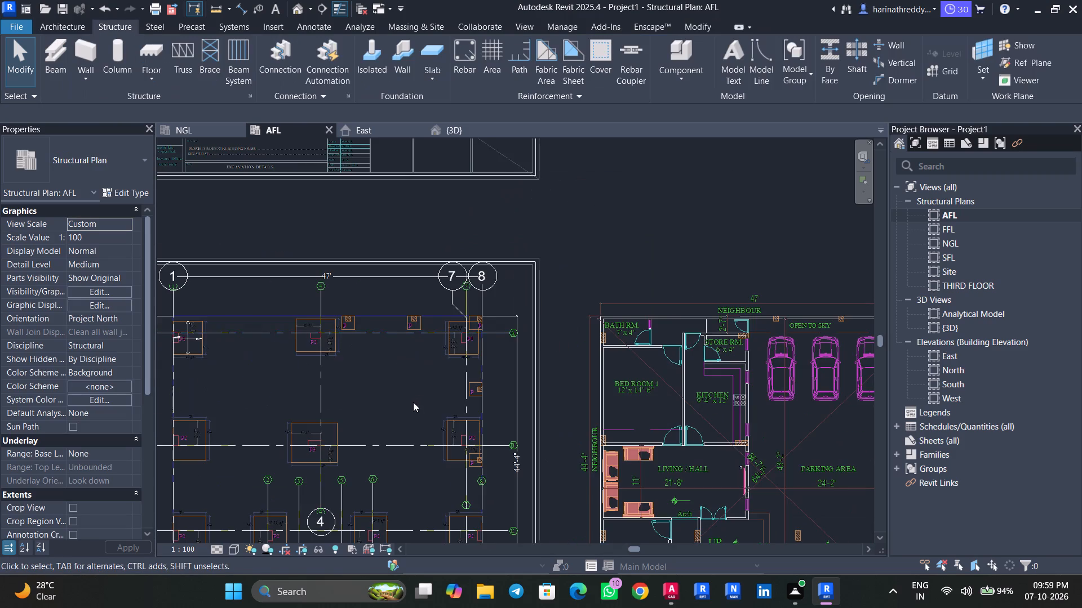
Extend grid 6's upper end up past grid A, show its upper bubble and hide its lower bubble.
{"action": "middle_click_drag", "start_coordinate": [412, 407], "coordinate": [491, 278]}
{"action": "left_click", "coordinate": [449, 394]}
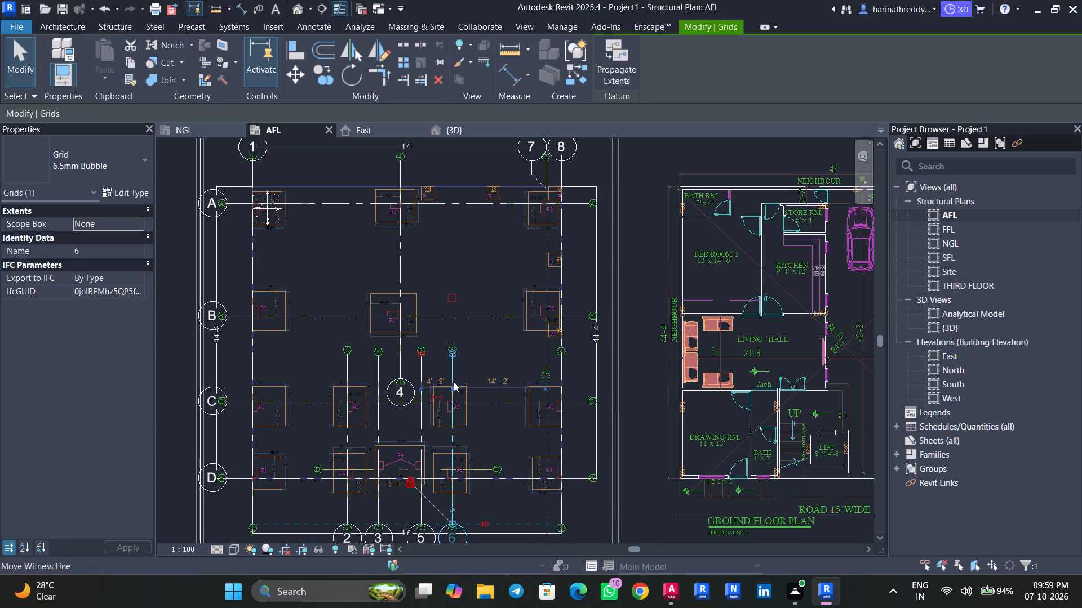
{"action": "scroll", "coordinate": [450, 329], "scroll_direction": "down", "scroll_amount": 2}
{"action": "middle_click_drag", "start_coordinate": [468, 336], "coordinate": [468, 386]}
{"action": "scroll", "coordinate": [469, 386], "scroll_direction": "up", "scroll_amount": 1}
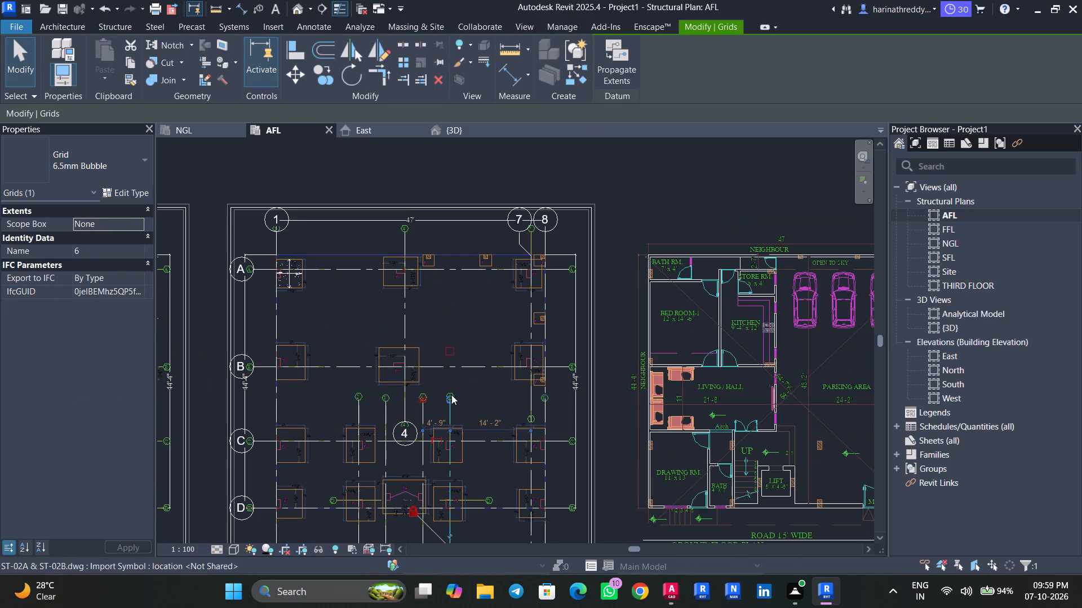
{"action": "left_click_drag", "start_coordinate": [451, 395], "coordinate": [454, 253]}
{"action": "left_click", "coordinate": [451, 211]}
{"action": "middle_click_drag", "start_coordinate": [476, 356], "coordinate": [477, 350]}
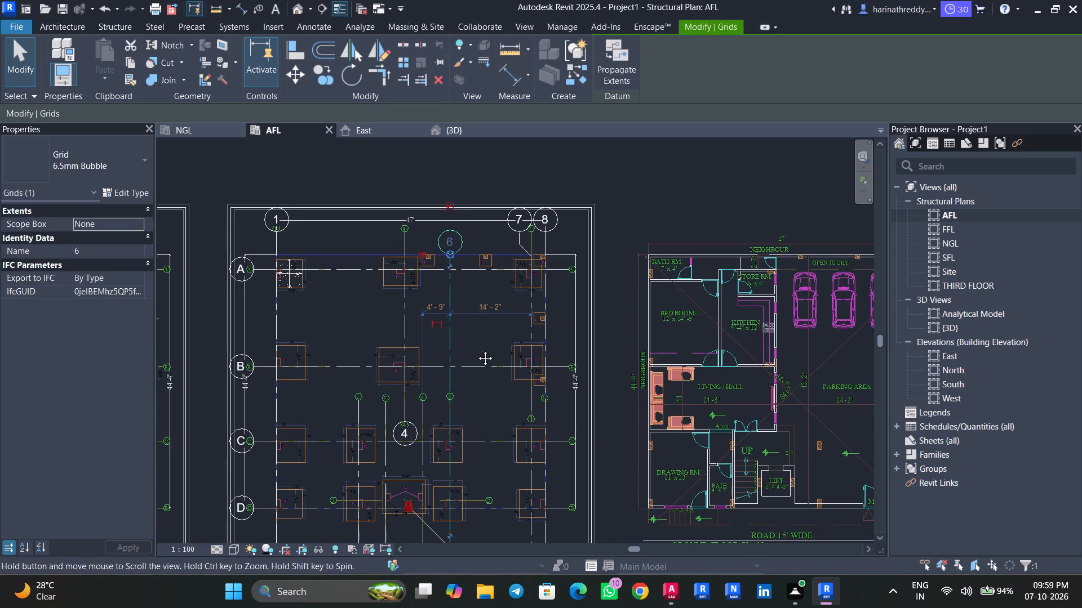
{"action": "middle_click_drag", "start_coordinate": [477, 350], "coordinate": [479, 216]}
{"action": "left_click", "coordinate": [451, 449]}
Raise grid 6's upper end so its bubble lines up with the bubbles of grids 1, 7 and 8.
{"action": "middle_click_drag", "start_coordinate": [475, 289], "coordinate": [497, 469]}
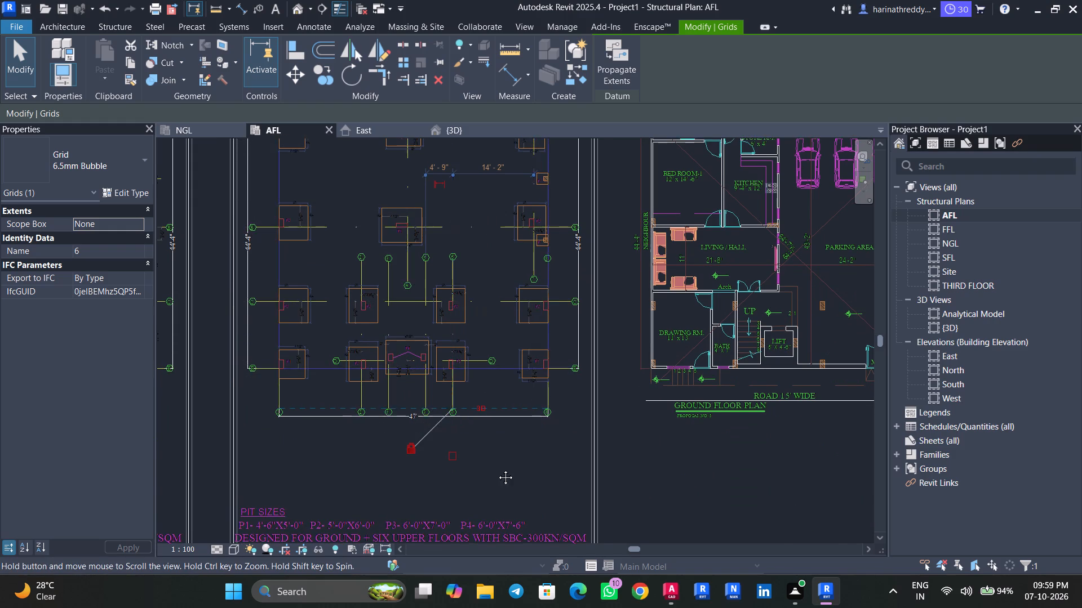
{"action": "middle_click_drag", "start_coordinate": [497, 469], "coordinate": [498, 469]}
{"action": "scroll", "coordinate": [479, 280], "scroll_direction": "up", "scroll_amount": 4}
{"action": "left_click_drag", "start_coordinate": [475, 303], "coordinate": [475, 301]}
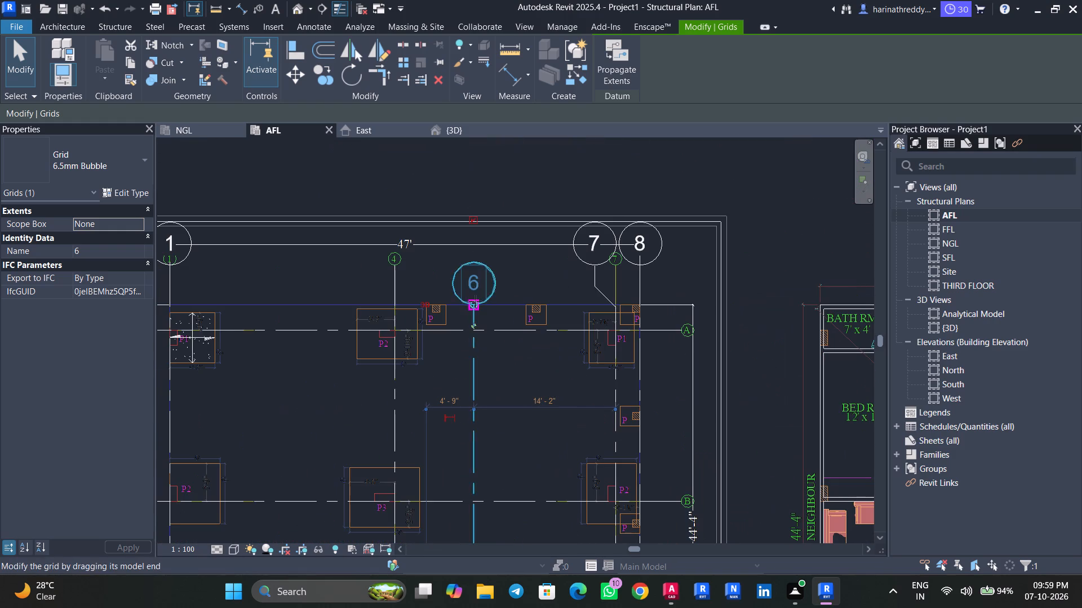
{"action": "left_click_drag", "start_coordinate": [475, 301], "coordinate": [476, 271]}
{"action": "key", "text": "Escape"}
{"action": "key", "text": "Escape"}
{"action": "key", "text": "Escape"}
Show grid 4's upper bubble and hide its lower bubble.
{"action": "scroll", "coordinate": [457, 325], "scroll_direction": "down", "scroll_amount": 4}
{"action": "left_click", "coordinate": [425, 383]}
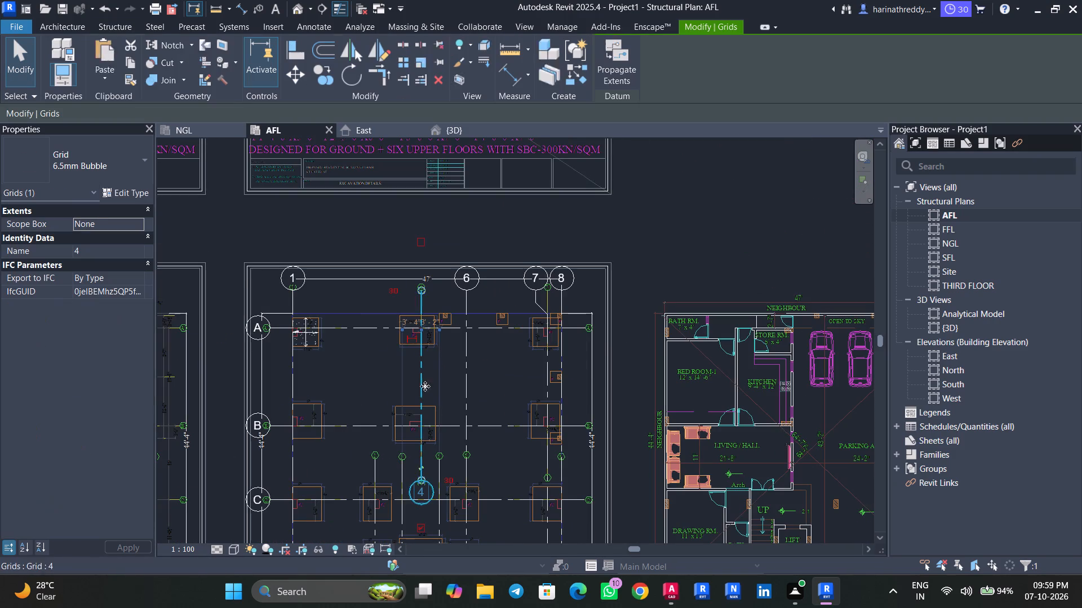
{"action": "left_click", "coordinate": [424, 242]}
{"action": "middle_click_drag", "start_coordinate": [419, 395], "coordinate": [419, 328]}
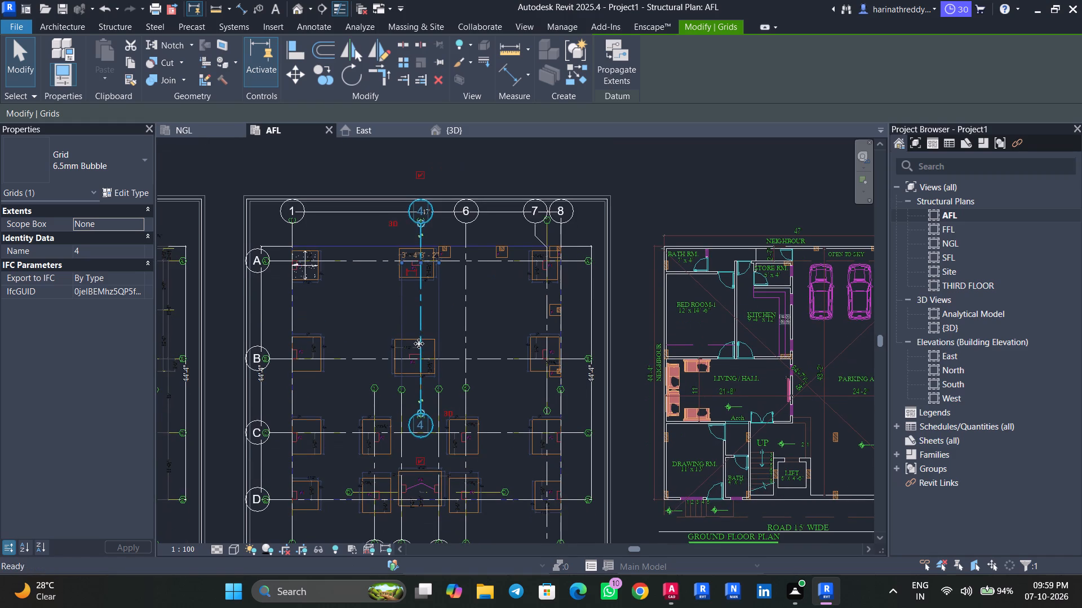
{"action": "left_click", "coordinate": [423, 462]}
Extend grid 4's lower end down past grid D, just below the row of lower grid bubbles.
{"action": "middle_click_drag", "start_coordinate": [514, 381], "coordinate": [511, 299]}
{"action": "scroll", "coordinate": [511, 300], "scroll_direction": "up", "scroll_amount": 1}
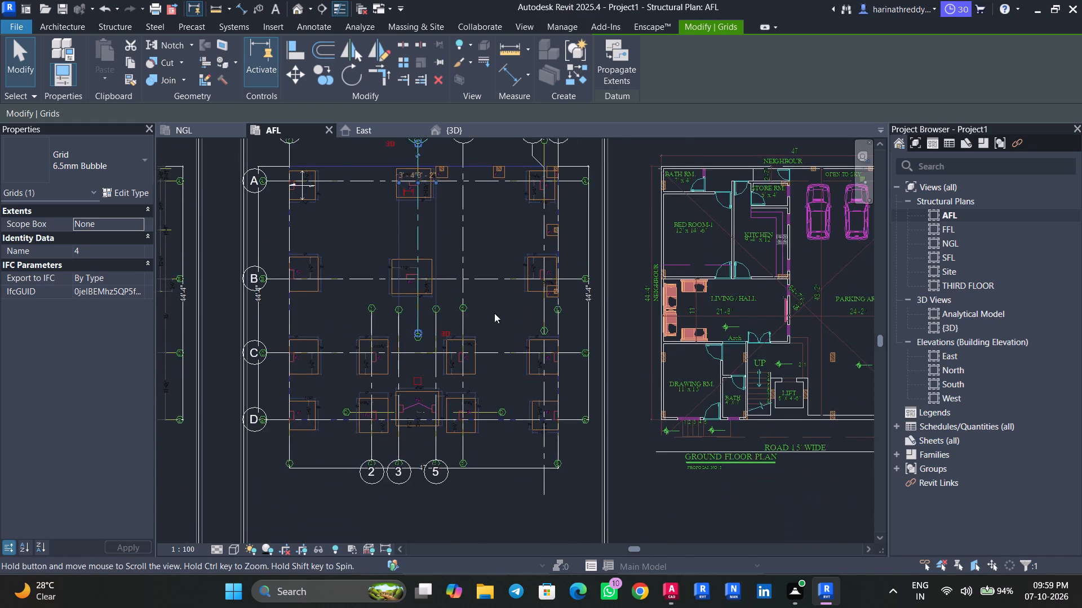
{"action": "left_click_drag", "start_coordinate": [407, 343], "coordinate": [413, 512]}
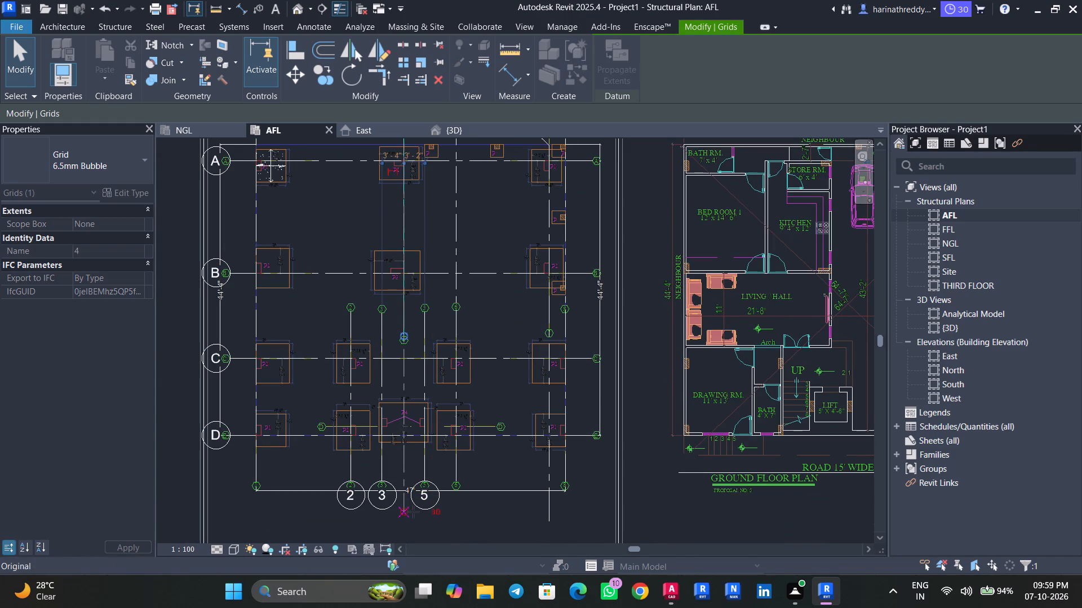
{"action": "left_click_drag", "start_coordinate": [413, 512], "coordinate": [415, 518]}
{"action": "key", "text": "Escape"}
{"action": "key", "text": "Escape"}
Pull grid 6's lower end, with the grid ends aligned to it, farther below the plan's 47' dimension line.
{"action": "left_click", "coordinate": [455, 468]}
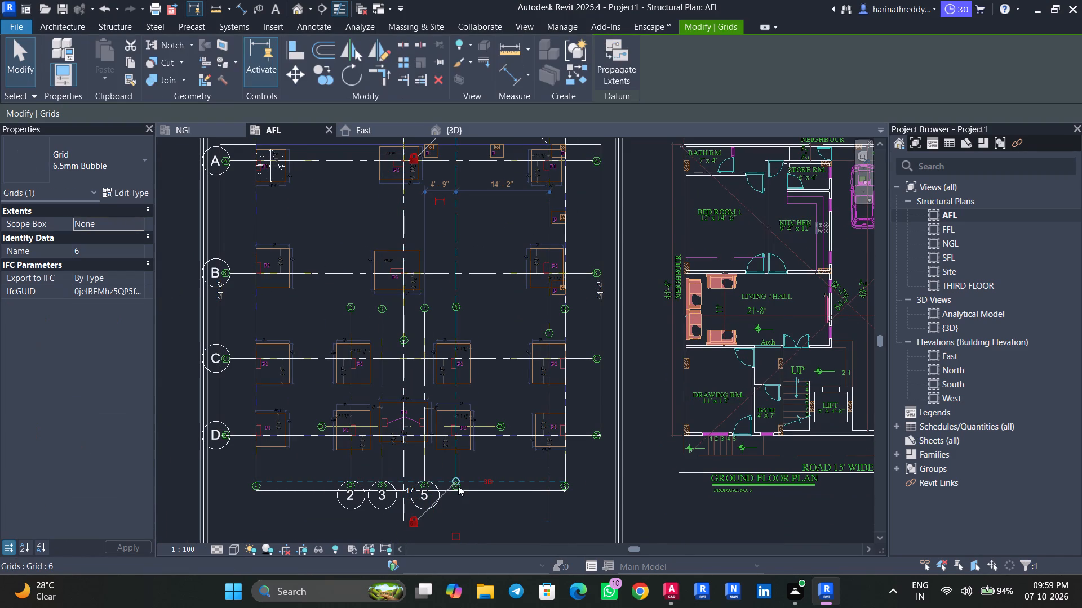
{"action": "left_click_drag", "start_coordinate": [456, 482], "coordinate": [456, 504]}
{"action": "key", "text": "Escape"}
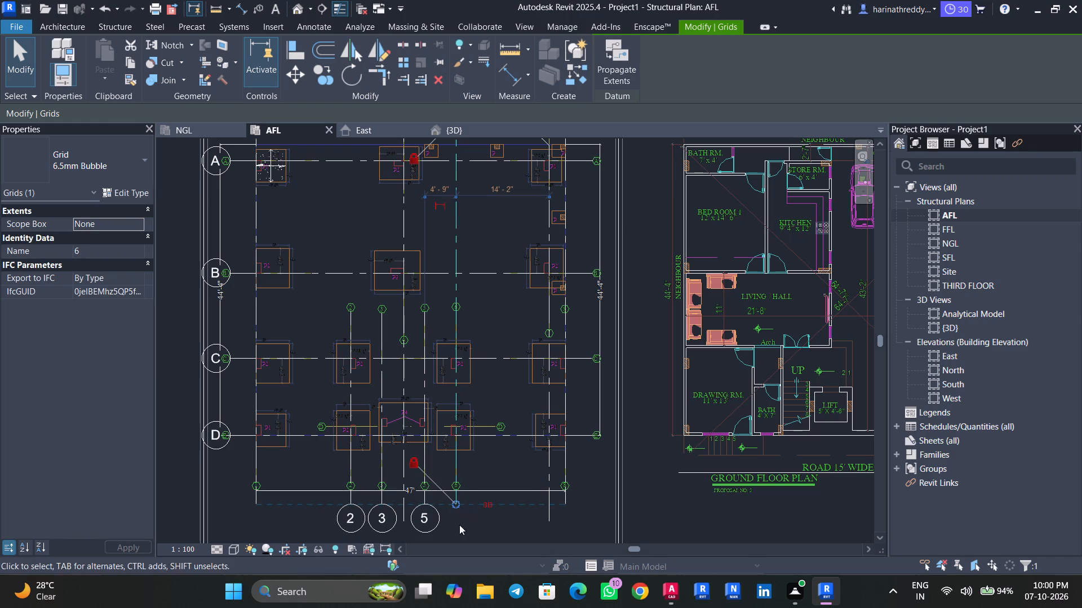
{"action": "key", "text": "Escape"}
{"action": "key", "text": "Escape"}
Show grid 3's upper bubble and hide its lower bubble.
{"action": "left_click", "coordinate": [380, 412]}
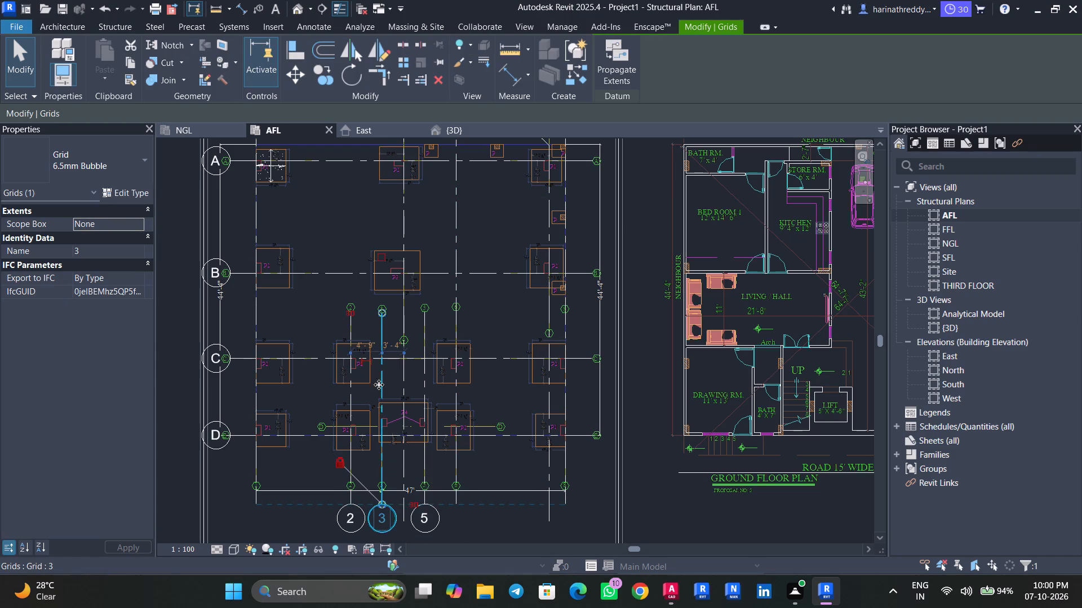
{"action": "left_click", "coordinate": [383, 258]}
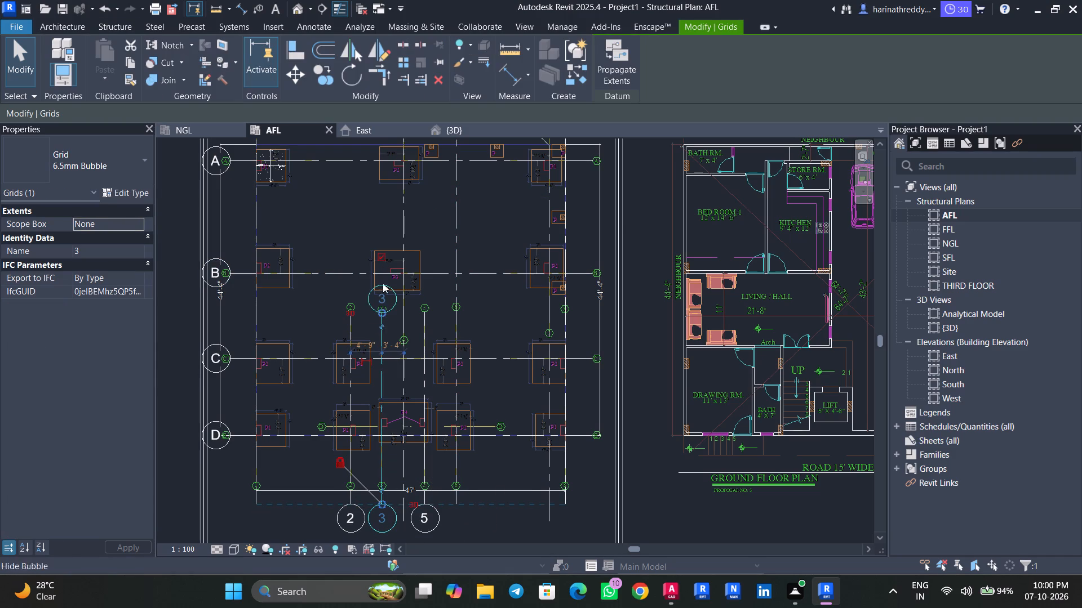
{"action": "middle_click_drag", "start_coordinate": [486, 514], "coordinate": [486, 473]}
{"action": "scroll", "coordinate": [486, 473], "scroll_direction": "down", "scroll_amount": 1}
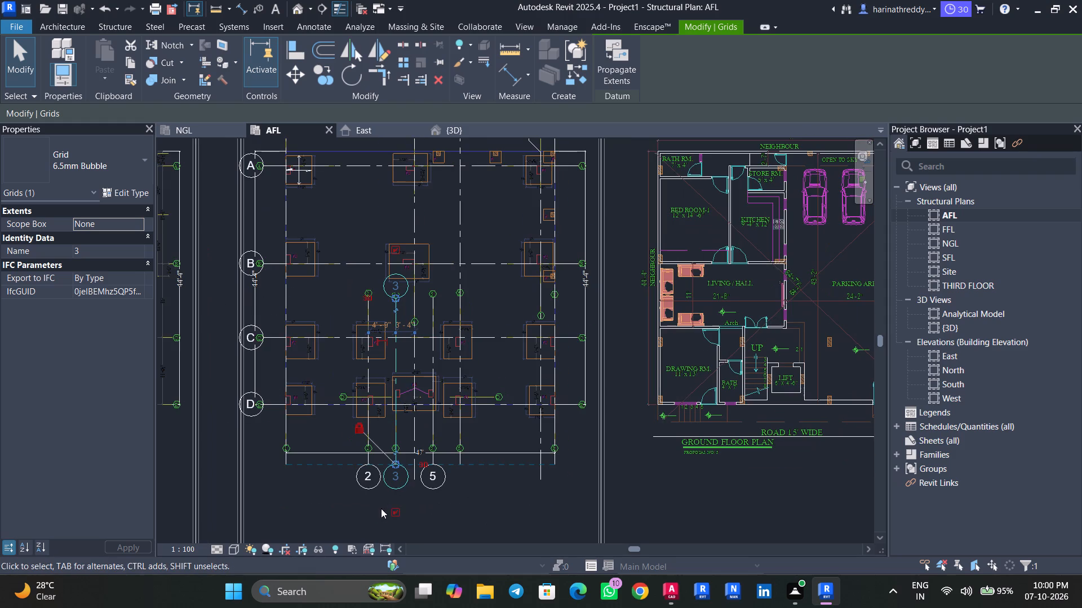
{"action": "left_click", "coordinate": [390, 510]}
Extend grid 3's upper end up past grid A, in line with the row of upper grid bubbles.
{"action": "middle_click_drag", "start_coordinate": [478, 296], "coordinate": [488, 351]}
{"action": "scroll", "coordinate": [488, 351], "scroll_direction": "up", "scroll_amount": 1}
{"action": "left_click_drag", "start_coordinate": [392, 354], "coordinate": [393, 206]}
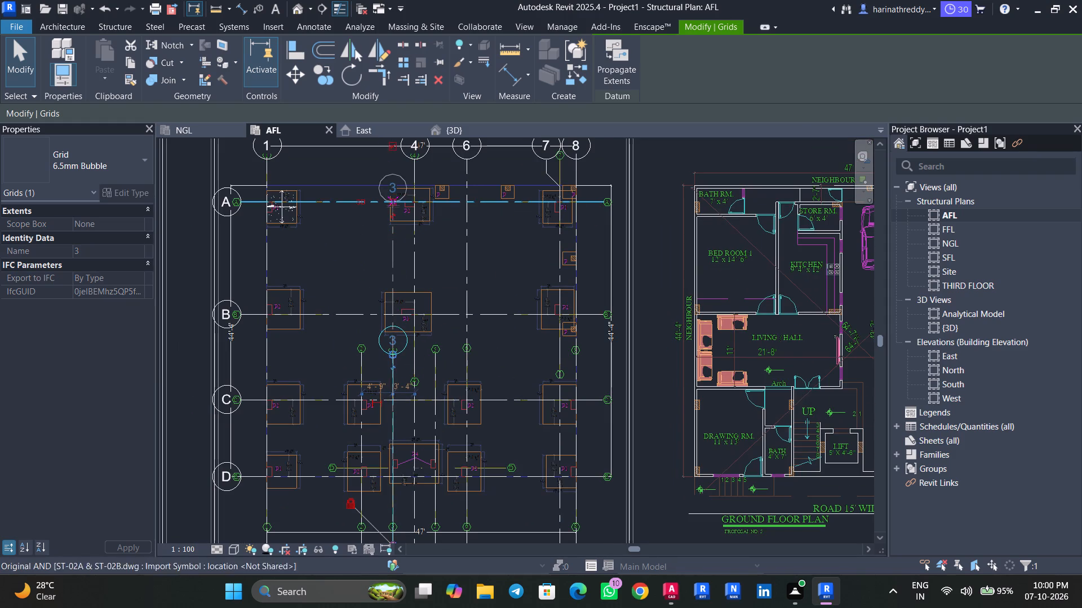
{"action": "left_click_drag", "start_coordinate": [393, 206], "coordinate": [395, 162]}
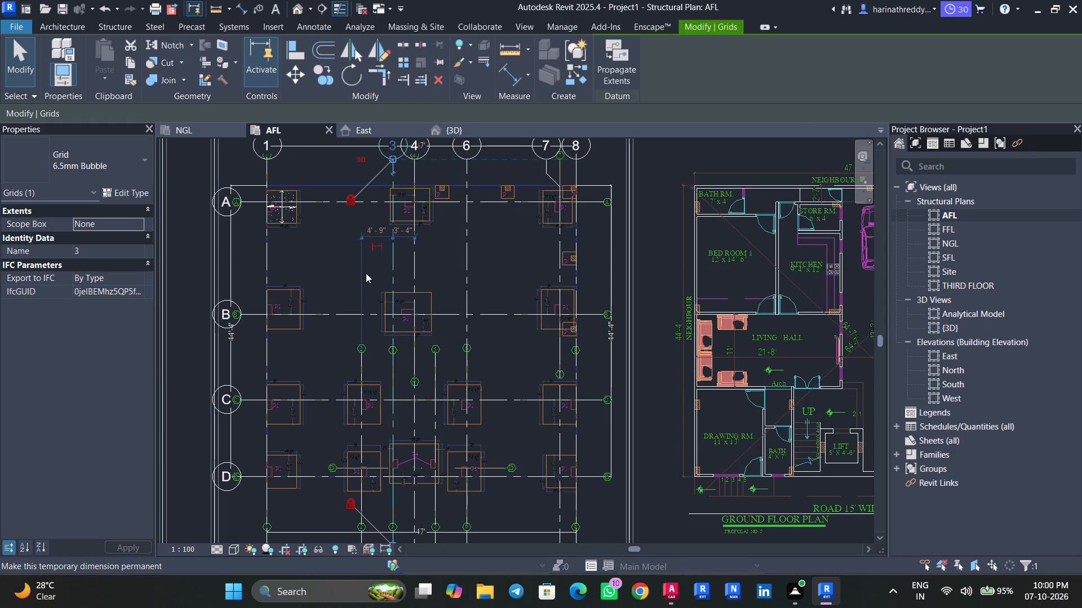
Add an elbow to grid 3's upper end so its bubble clears grid 4's bubble.
{"action": "scroll", "coordinate": [392, 171], "scroll_direction": "up", "scroll_amount": 6}
{"action": "left_click", "coordinate": [392, 171]}
{"action": "middle_click_drag", "start_coordinate": [396, 172], "coordinate": [401, 194]}
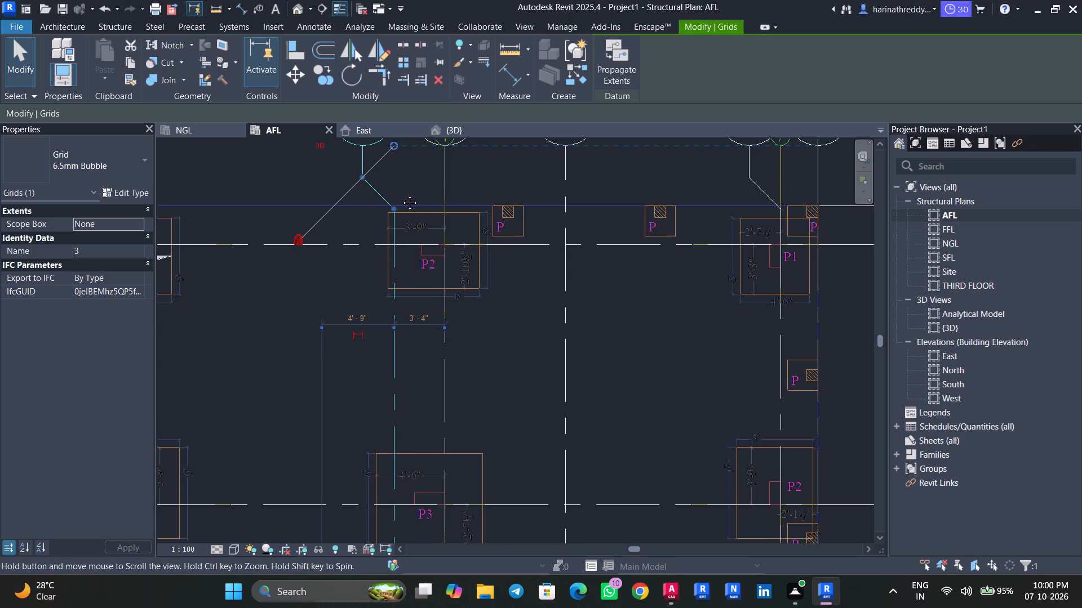
{"action": "middle_click_drag", "start_coordinate": [401, 194], "coordinate": [402, 214]}
{"action": "scroll", "coordinate": [402, 214], "scroll_direction": "up", "scroll_amount": 1}
{"action": "key", "text": "Escape"}
{"action": "key", "text": "Escape"}
{"action": "key", "text": "Escape"}
Extend grid 2's upper end up past grid A to the row of upper grid bubbles.
{"action": "scroll", "coordinate": [402, 214], "scroll_direction": "down", "scroll_amount": 4}
{"action": "scroll", "coordinate": [402, 214], "scroll_direction": "up", "scroll_amount": 1}
{"action": "scroll", "coordinate": [402, 214], "scroll_direction": "down", "scroll_amount": 2}
{"action": "middle_click_drag", "start_coordinate": [365, 330], "coordinate": [374, 253]}
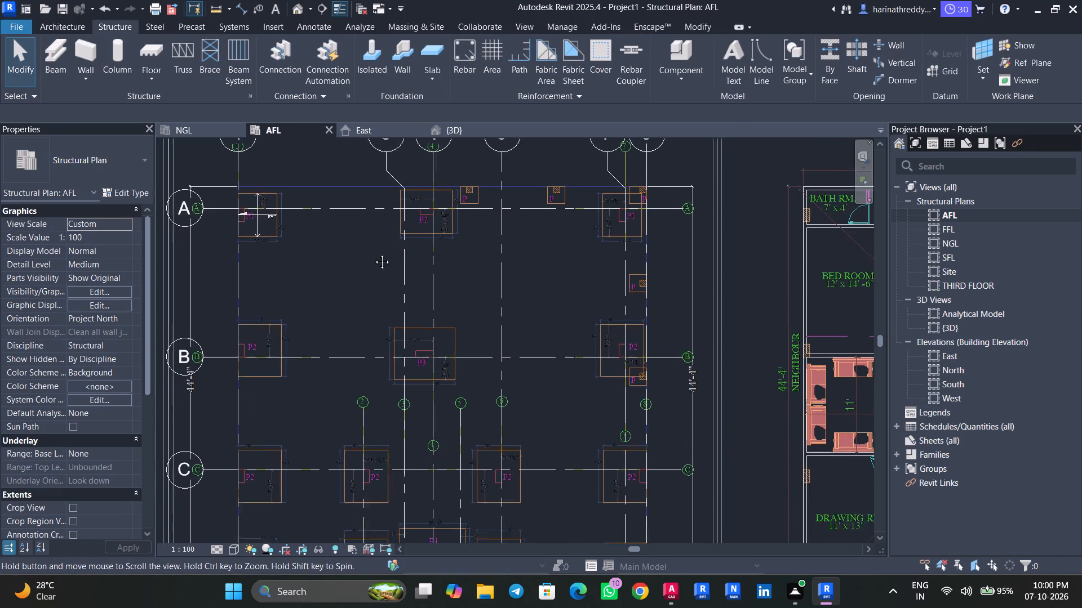
{"action": "middle_click_drag", "start_coordinate": [374, 253], "coordinate": [376, 236]}
{"action": "scroll", "coordinate": [356, 375], "scroll_direction": "down", "scroll_amount": 4}
{"action": "left_click", "coordinate": [365, 391]}
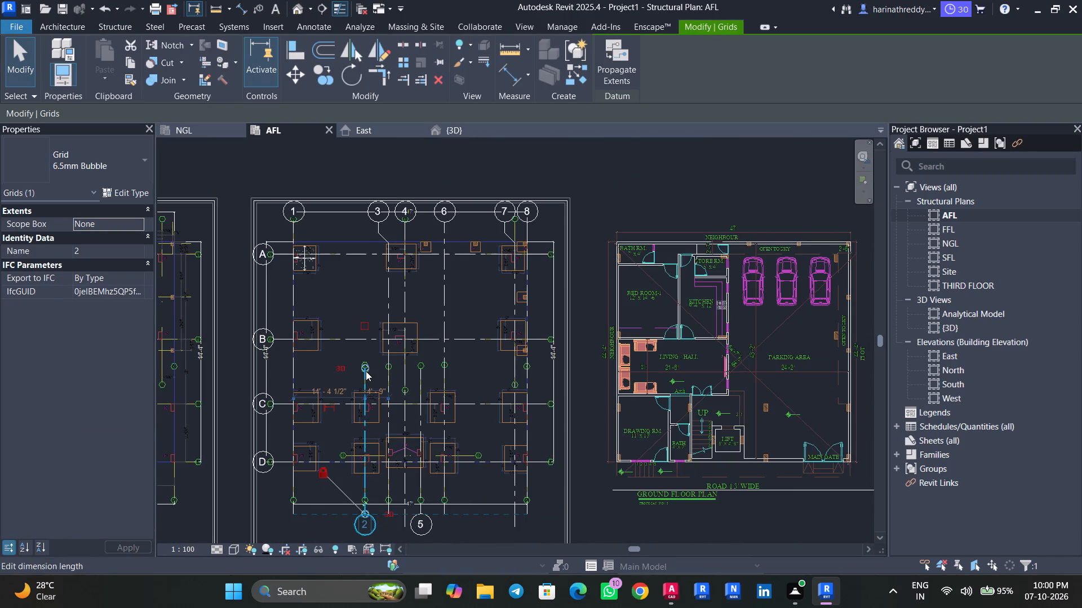
{"action": "scroll", "coordinate": [365, 375], "scroll_direction": "up", "scroll_amount": 1}
{"action": "left_click_drag", "start_coordinate": [365, 365], "coordinate": [365, 214]}
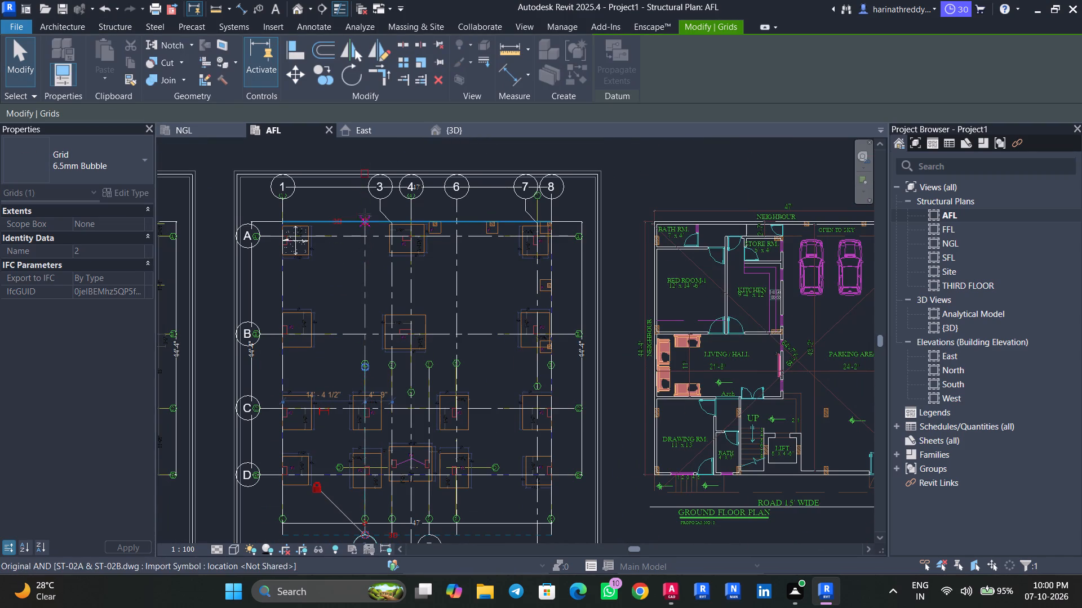
{"action": "left_click_drag", "start_coordinate": [365, 214], "coordinate": [365, 205]}
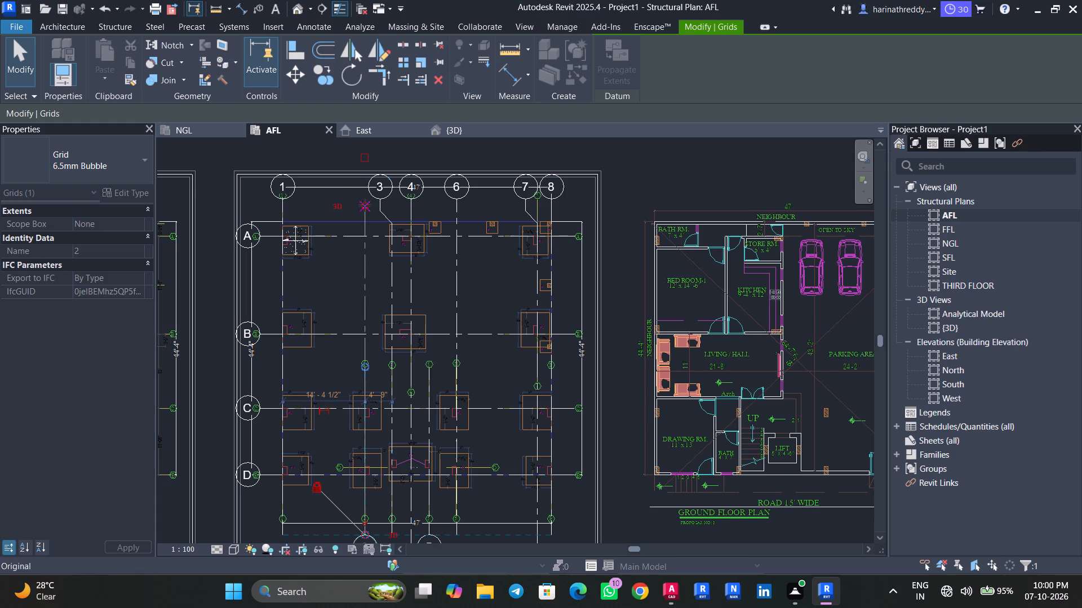
{"action": "left_click_drag", "start_coordinate": [365, 205], "coordinate": [365, 203]}
Show grid 2's upper bubble and add an elbow so it clears grid 3's bubble.
{"action": "left_click", "coordinate": [361, 150]}
{"action": "left_click", "coordinate": [365, 212]}
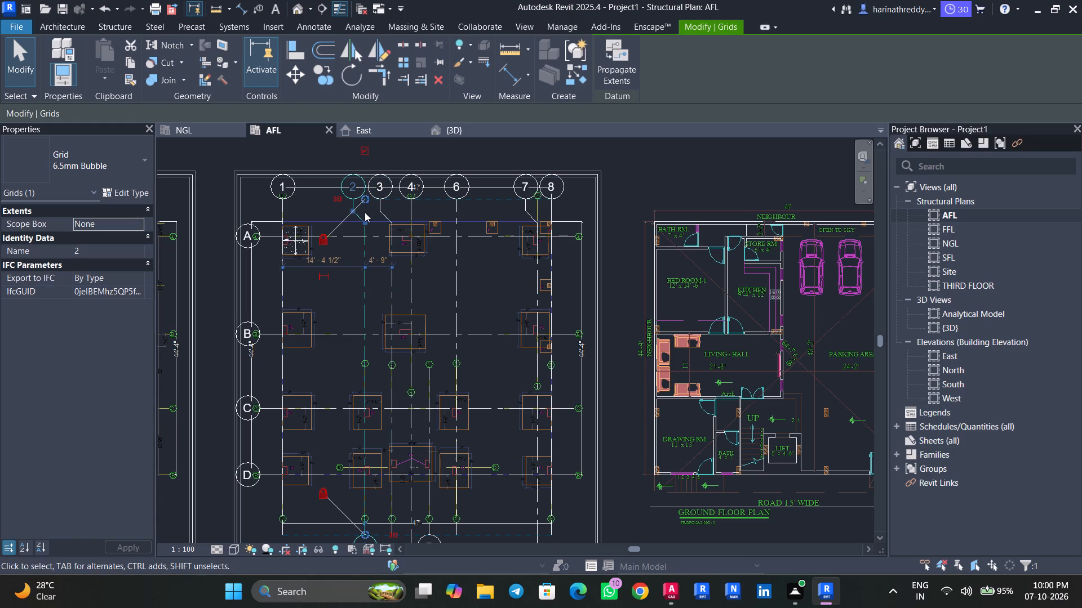
{"action": "key", "text": "Escape"}
{"action": "key", "text": "Escape"}
{"action": "key", "text": "Escape"}
Hide the lower bubbles of grids 2 and 5.
{"action": "middle_click_drag", "start_coordinate": [502, 385], "coordinate": [493, 278]}
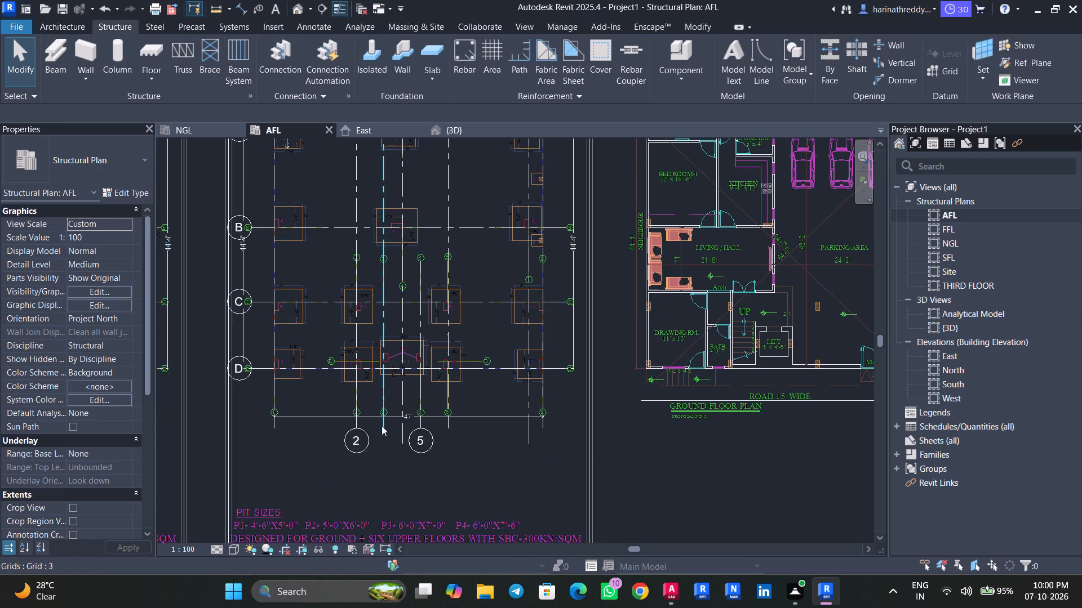
{"action": "left_click", "coordinate": [356, 435]}
{"action": "left_click", "coordinate": [358, 478]}
{"action": "key", "text": "Escape"}
{"action": "left_click", "coordinate": [432, 442]}
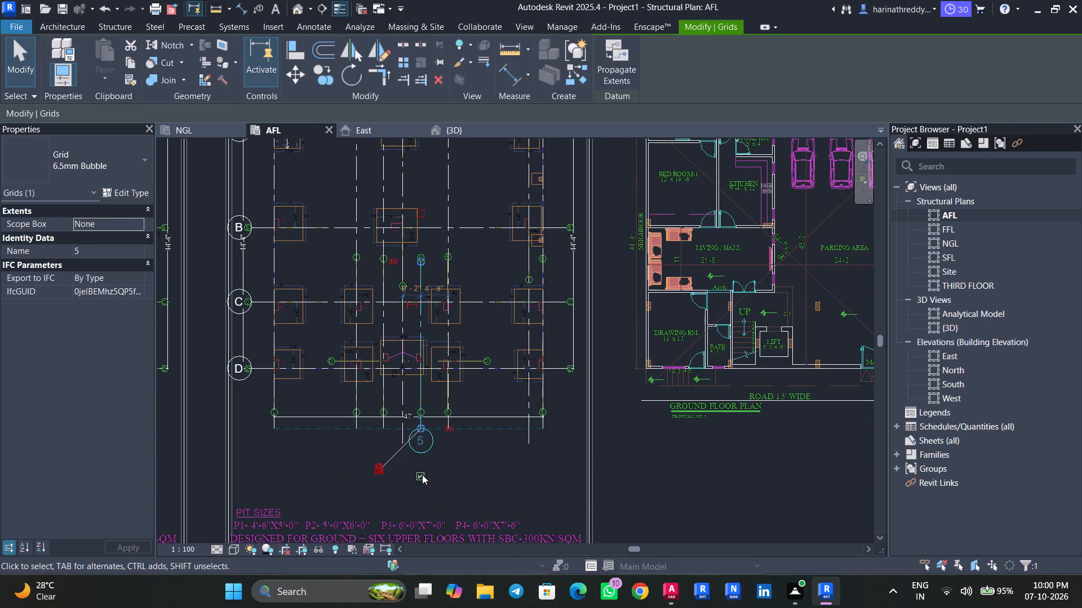
{"action": "left_click", "coordinate": [422, 475]}
{"action": "key", "text": "Escape"}
{"action": "key", "text": "Escape"}
Place an aligned dimension between grids 1 and 8, above the row of upper grid bubbles.
{"action": "scroll", "coordinate": [462, 462], "scroll_direction": "down", "scroll_amount": 5}
{"action": "scroll", "coordinate": [386, 305], "scroll_direction": "up", "scroll_amount": 9}
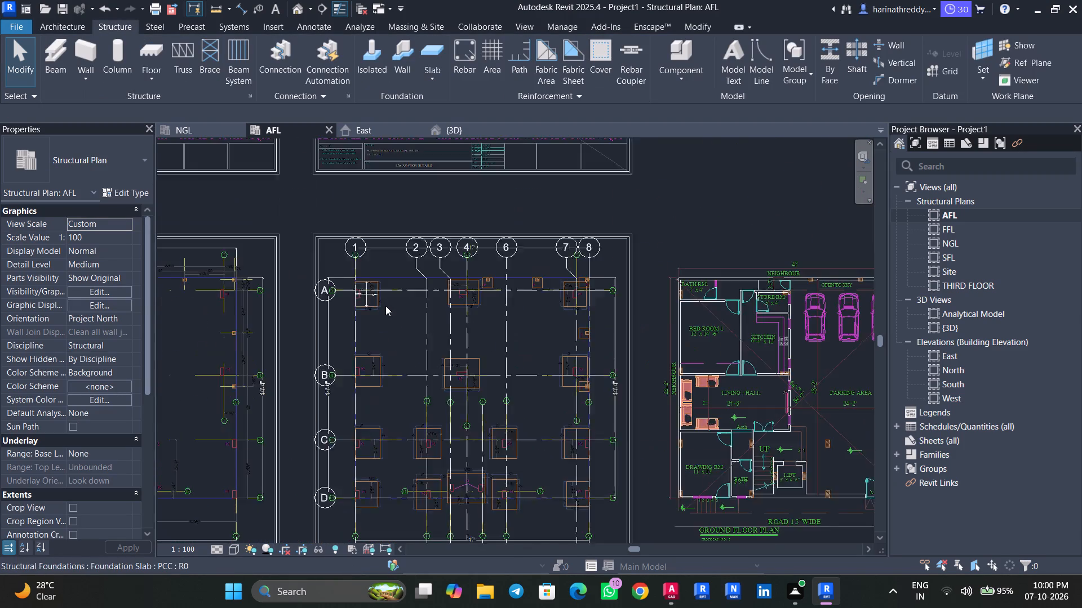
{"action": "middle_click_drag", "start_coordinate": [383, 337], "coordinate": [432, 336]}
{"action": "middle_click_drag", "start_coordinate": [428, 334], "coordinate": [383, 390]}
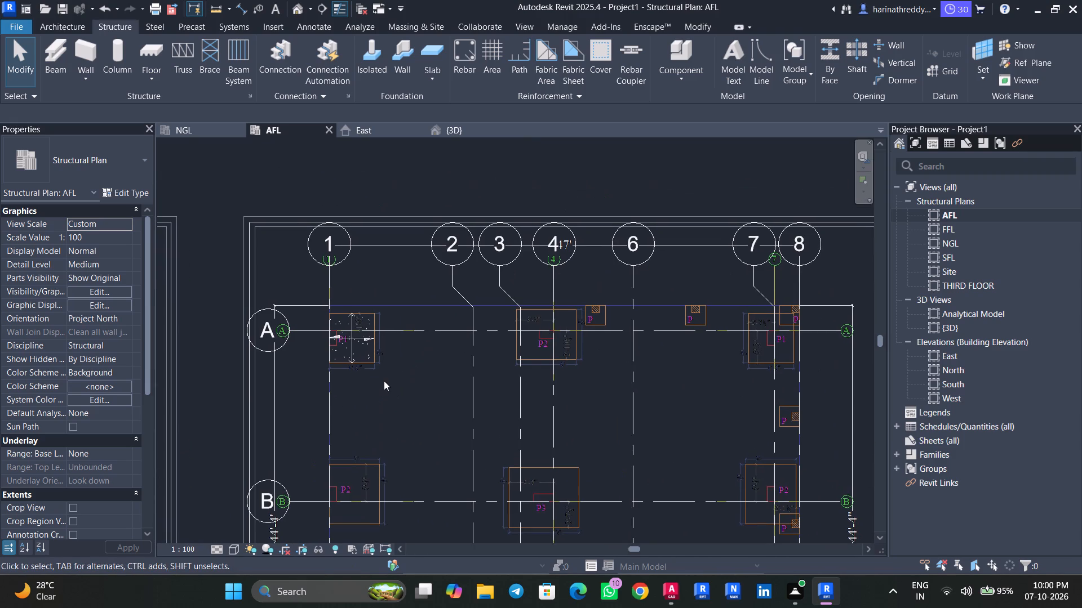
{"action": "key", "text": "Escape"}
{"action": "key", "text": "Escape"}
{"action": "key", "text": "d"}
{"action": "key", "text": "i"}
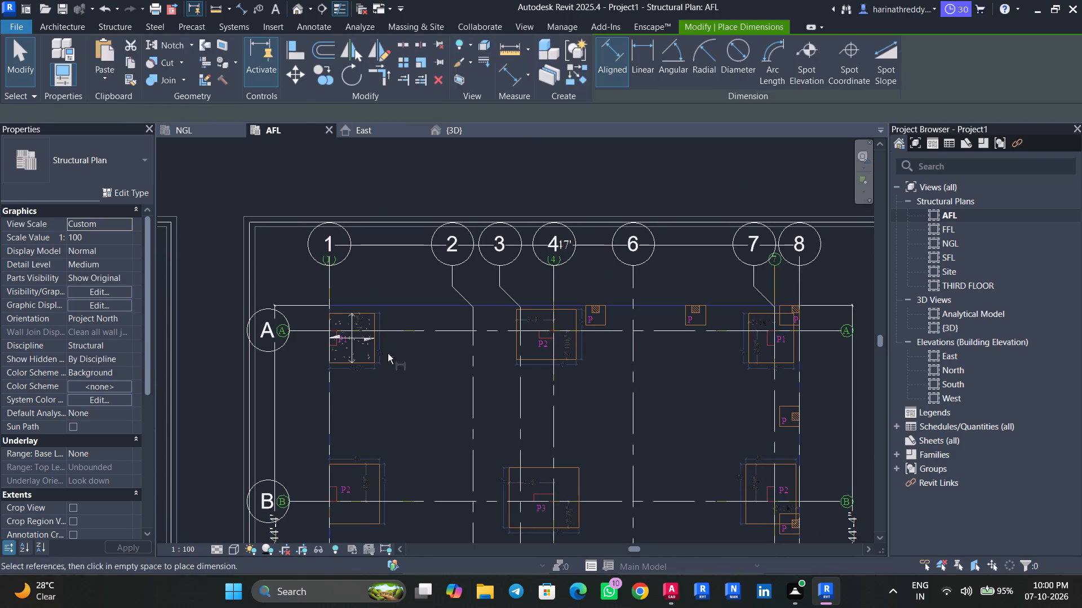
{"action": "left_click", "coordinate": [330, 289]}
{"action": "left_click", "coordinate": [796, 290]}
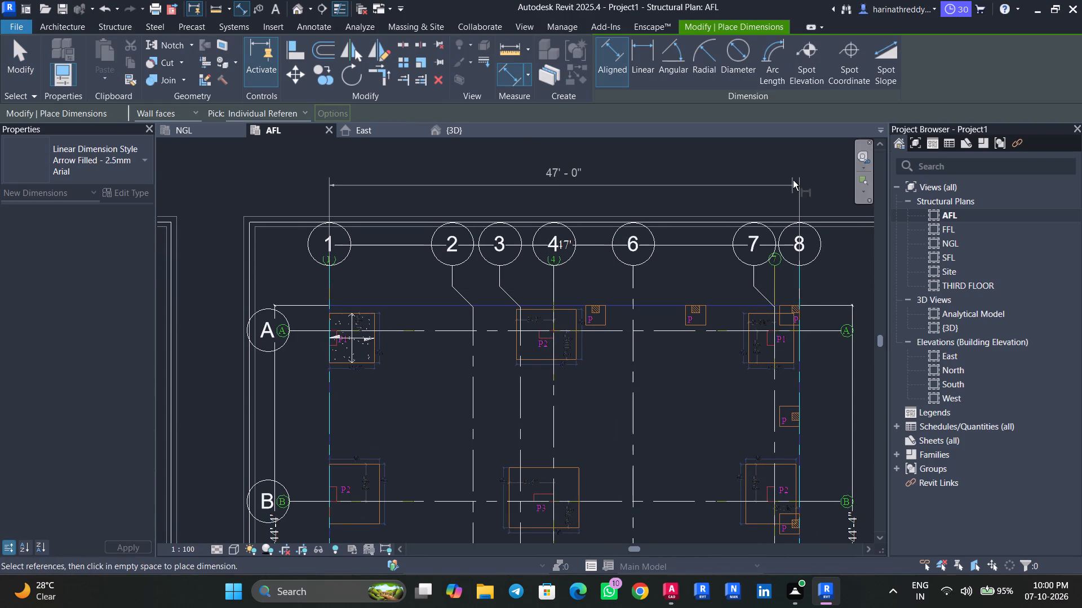
{"action": "left_click", "coordinate": [793, 180]}
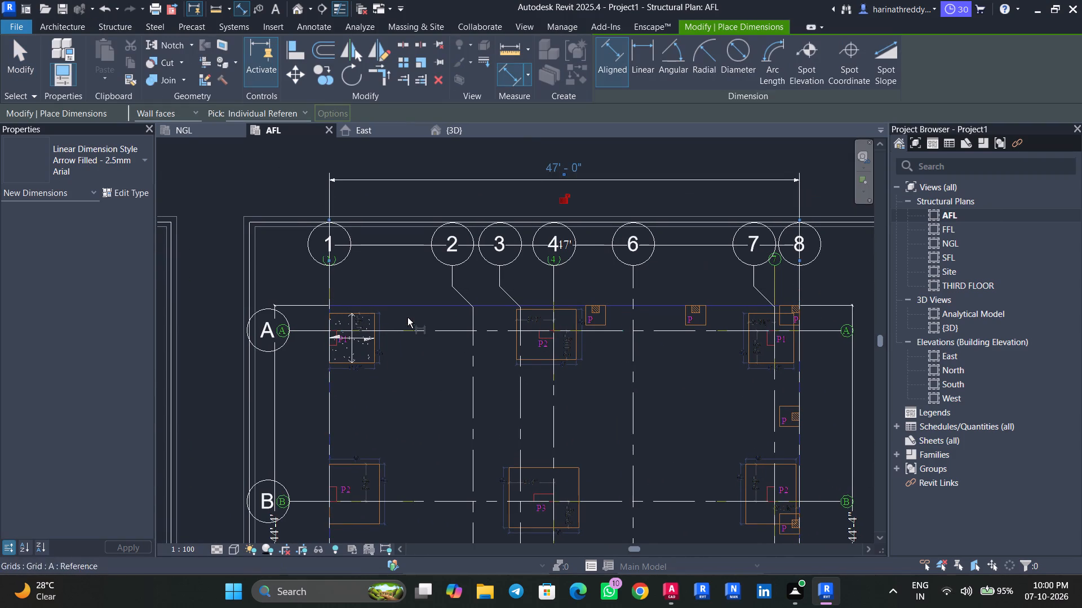
Place an aligned dimension between grids A and D, outside the lettered grid bubbles.
{"action": "middle_click_drag", "start_coordinate": [407, 317], "coordinate": [423, 261]}
{"action": "left_click", "coordinate": [321, 277]}
{"action": "scroll", "coordinate": [354, 350], "scroll_direction": "down", "scroll_amount": 9}
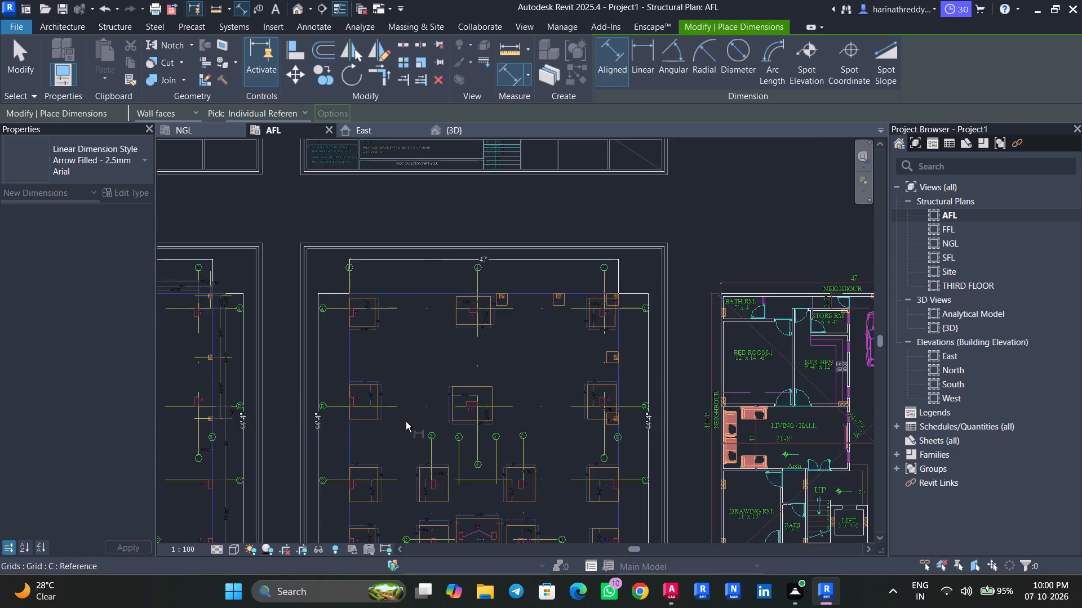
{"action": "middle_click_drag", "start_coordinate": [407, 422], "coordinate": [441, 288]}
{"action": "scroll", "coordinate": [391, 320], "scroll_direction": "up", "scroll_amount": 9}
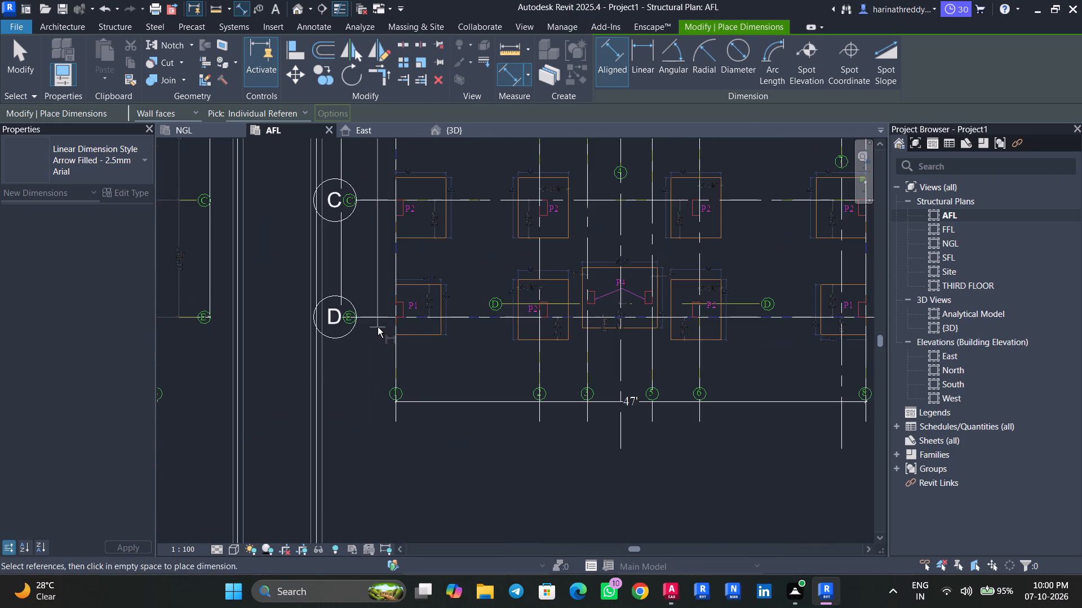
{"action": "left_click", "coordinate": [378, 320]}
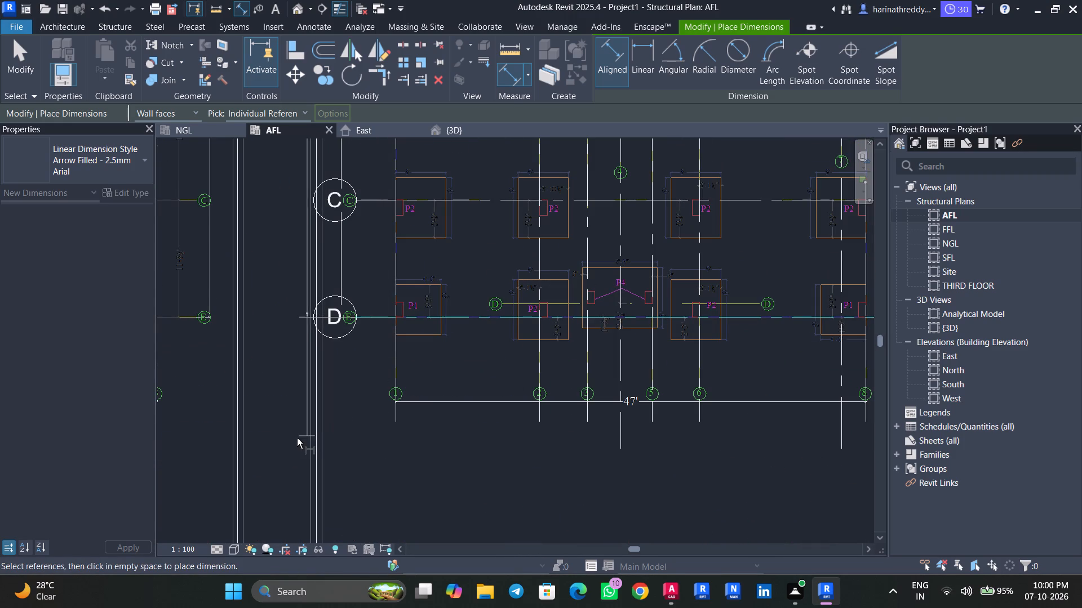
{"action": "left_click", "coordinate": [289, 441]}
{"action": "key", "text": "Escape"}
{"action": "key", "text": "Escape"}
Switch to AutoCAD and examine the spacing dimensions between the numbered grids in the ST-02A & ST-02B drawing.
{"action": "middle_click_drag", "start_coordinate": [323, 386], "coordinate": [332, 564]}
{"action": "middle_click_drag", "start_coordinate": [456, 186], "coordinate": [448, 439]}
{"action": "scroll", "coordinate": [428, 334], "scroll_direction": "up", "scroll_amount": 1}
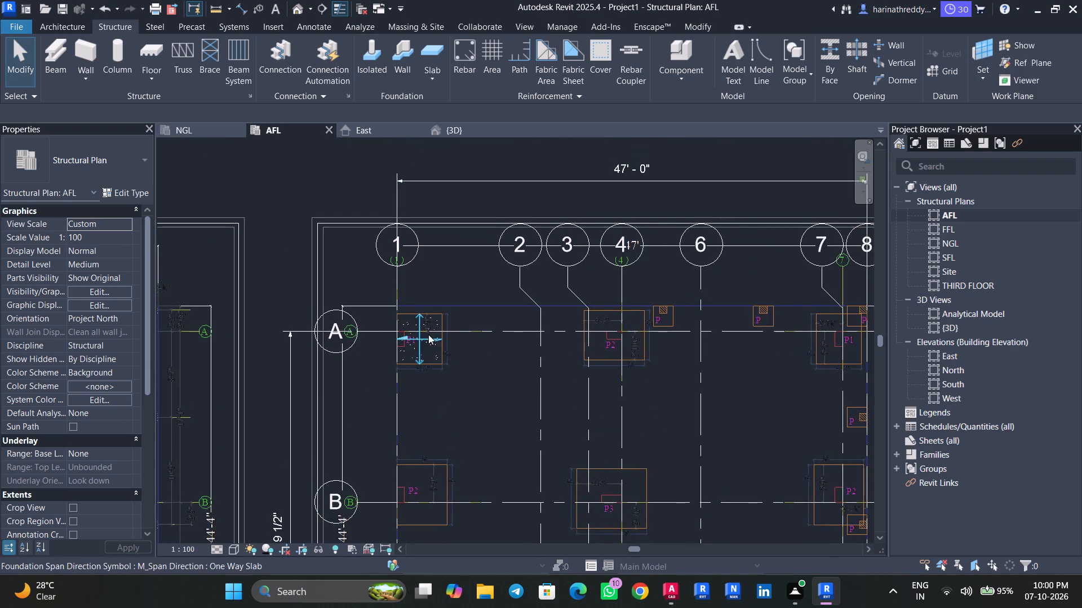
{"action": "scroll", "coordinate": [428, 334], "scroll_direction": "up", "scroll_amount": 2}
{"action": "middle_click_drag", "start_coordinate": [465, 353], "coordinate": [403, 415]}
{"action": "key", "text": "Escape"}
{"action": "key", "text": "Escape"}
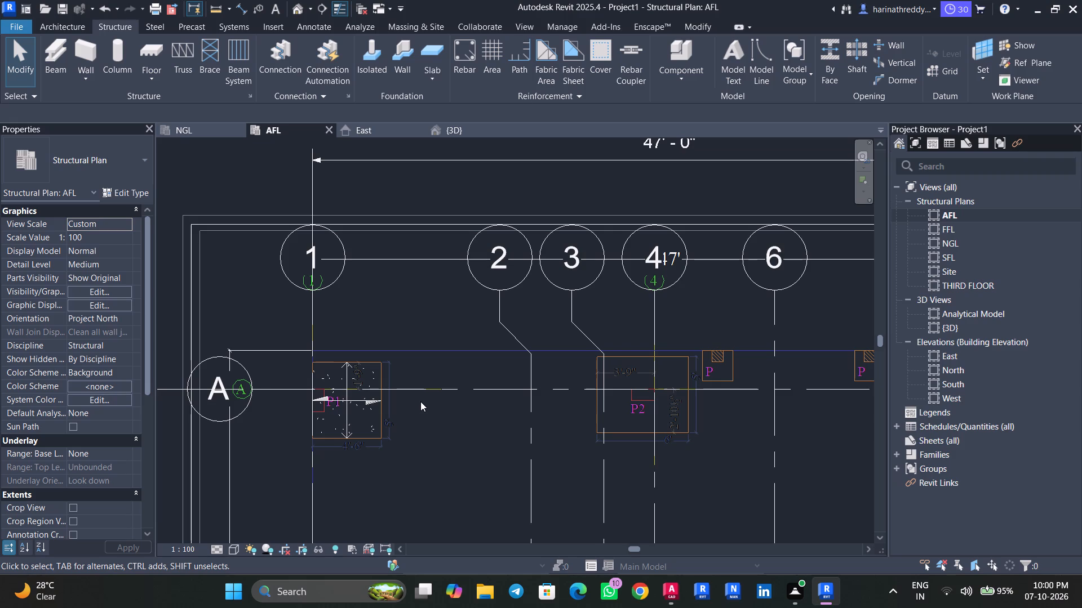
{"action": "type", "text": "DI"}
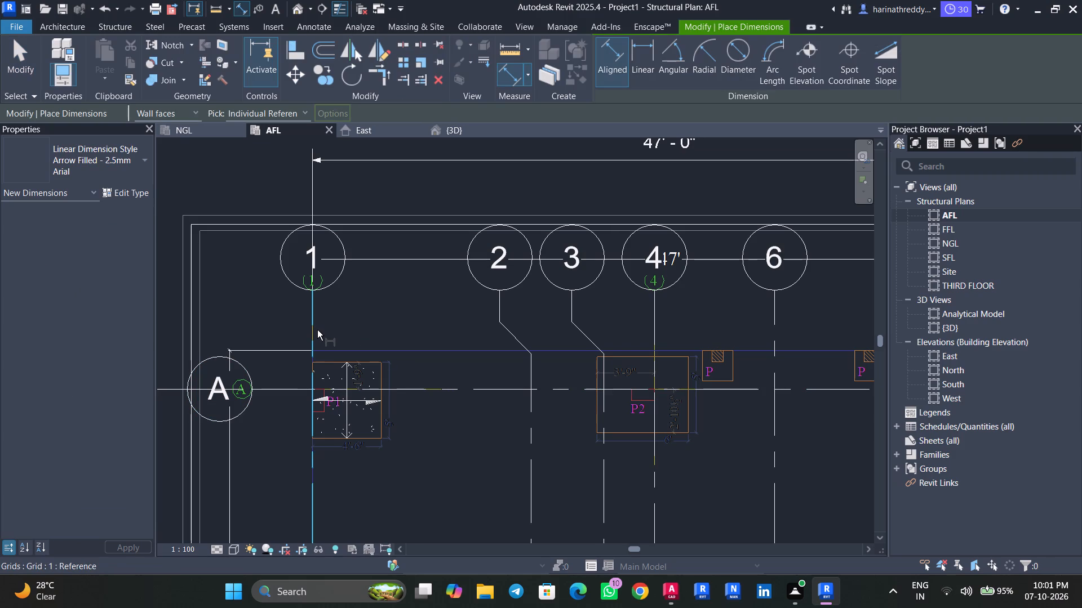
{"action": "left_click", "coordinate": [677, 582]}
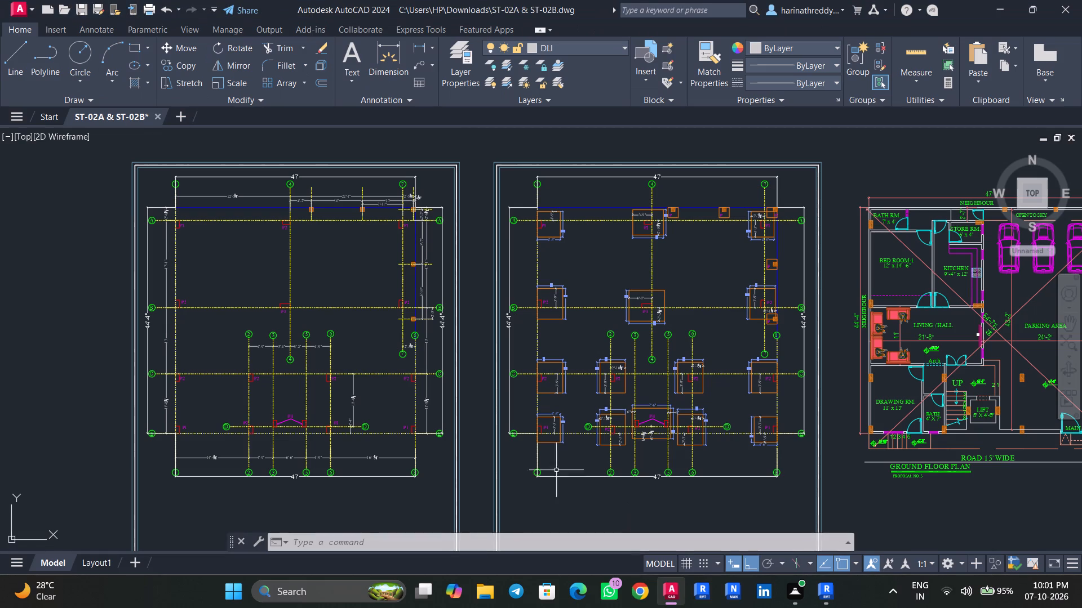
{"action": "middle_click_drag", "start_coordinate": [764, 290], "coordinate": [566, 373]}
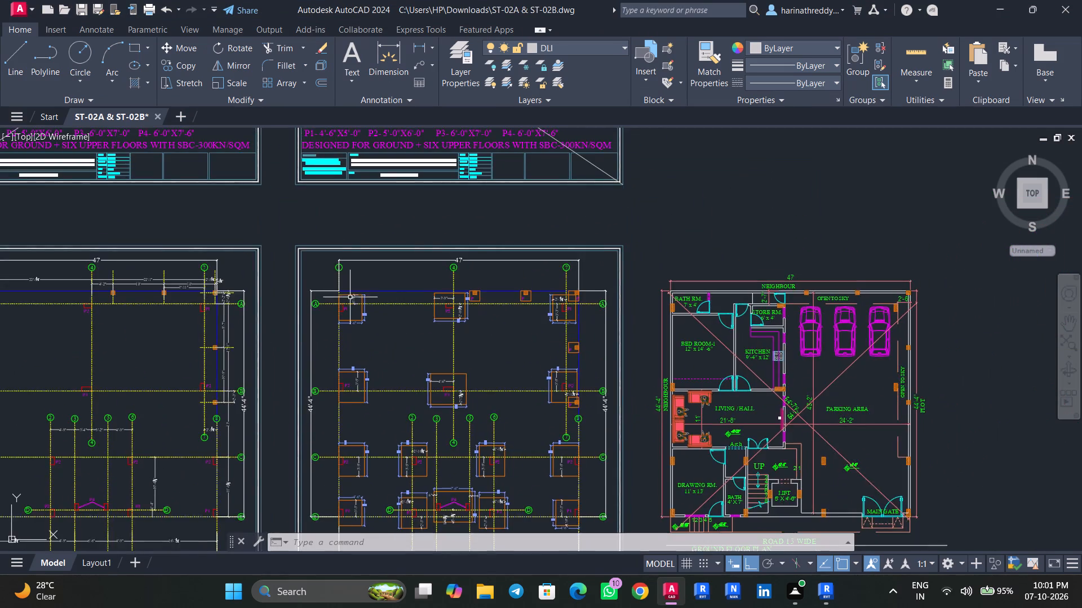
{"action": "scroll", "coordinate": [351, 296], "scroll_direction": "up", "scroll_amount": 3}
{"action": "scroll", "coordinate": [440, 359], "scroll_direction": "down", "scroll_amount": 5}
{"action": "middle_click_drag", "start_coordinate": [327, 356], "coordinate": [401, 348]}
{"action": "scroll", "coordinate": [281, 339], "scroll_direction": "up", "scroll_amount": 3}
{"action": "middle_click_drag", "start_coordinate": [287, 336], "coordinate": [301, 360]}
{"action": "middle_click_drag", "start_coordinate": [562, 359], "coordinate": [529, 64]}
{"action": "scroll", "coordinate": [529, 83], "scroll_direction": "up", "scroll_amount": 1}
{"action": "middle_click_drag", "start_coordinate": [470, 350], "coordinate": [471, 281]}
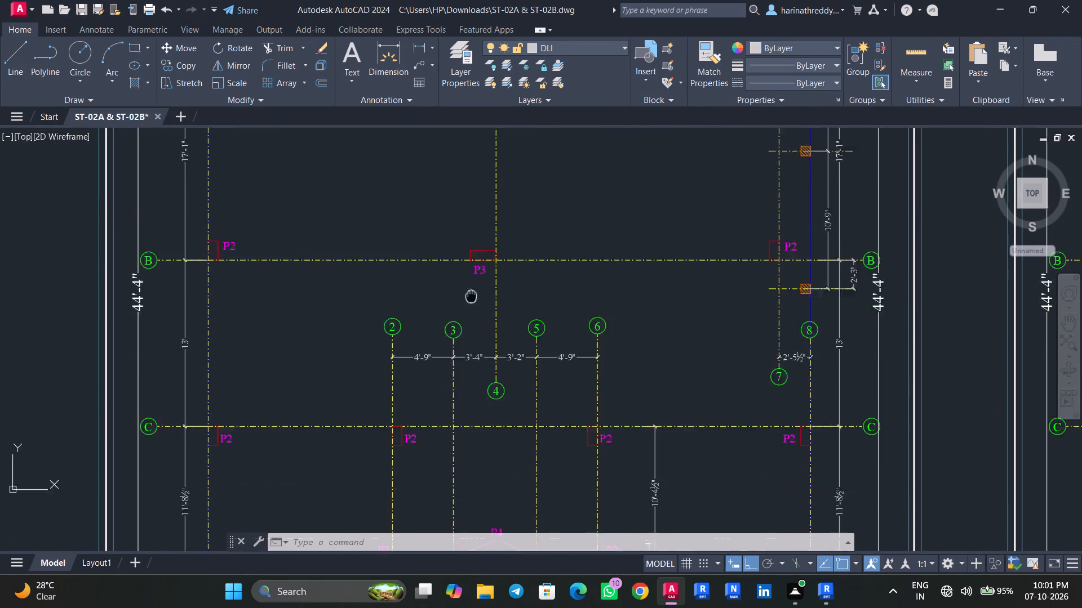
{"action": "middle_click_drag", "start_coordinate": [471, 281], "coordinate": [472, 240]}
{"action": "scroll", "coordinate": [487, 335], "scroll_direction": "up", "scroll_amount": 3}
{"action": "middle_click_drag", "start_coordinate": [471, 360], "coordinate": [468, 364]}
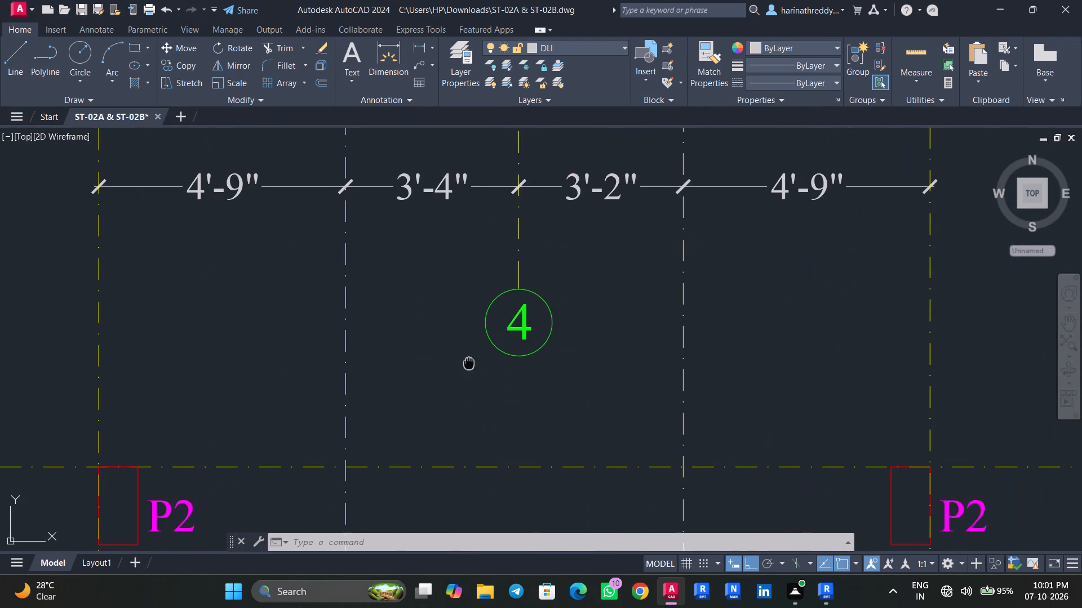
{"action": "middle_click_drag", "start_coordinate": [468, 364], "coordinate": [466, 375]}
{"action": "scroll", "coordinate": [465, 373], "scroll_direction": "down", "scroll_amount": 3}
{"action": "scroll", "coordinate": [459, 383], "scroll_direction": "up", "scroll_amount": 1}
{"action": "scroll", "coordinate": [458, 383], "scroll_direction": "down", "scroll_amount": 4}
{"action": "scroll", "coordinate": [444, 318], "scroll_direction": "up", "scroll_amount": 4}
{"action": "middle_click_drag", "start_coordinate": [445, 306], "coordinate": [416, 428]}
{"action": "scroll", "coordinate": [389, 385], "scroll_direction": "up", "scroll_amount": 1}
{"action": "scroll", "coordinate": [389, 385], "scroll_direction": "down", "scroll_amount": 2}
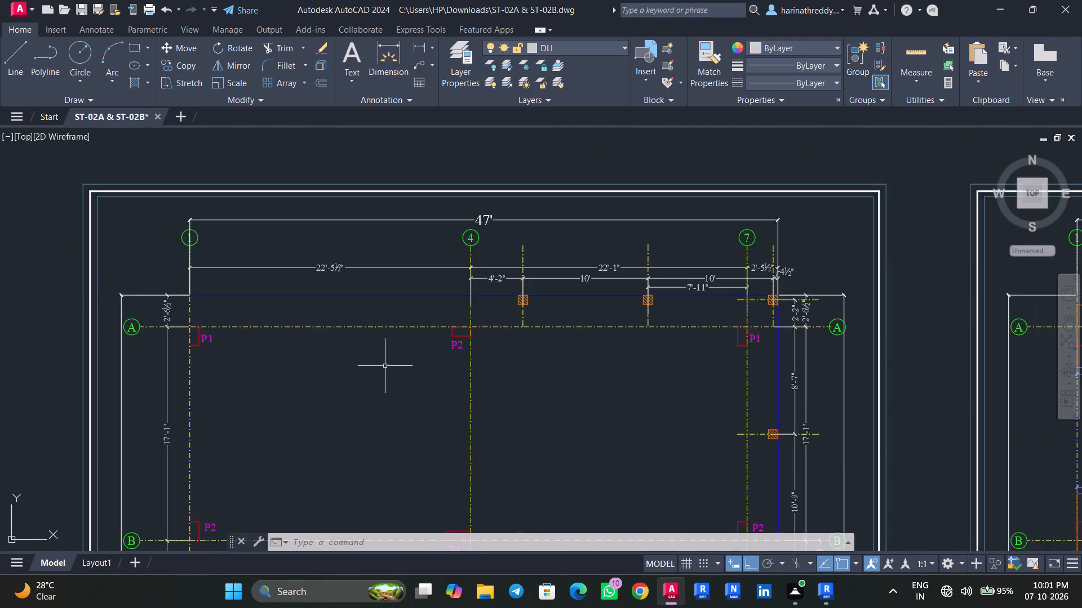
{"action": "middle_click_drag", "start_coordinate": [327, 312], "coordinate": [349, 347]}
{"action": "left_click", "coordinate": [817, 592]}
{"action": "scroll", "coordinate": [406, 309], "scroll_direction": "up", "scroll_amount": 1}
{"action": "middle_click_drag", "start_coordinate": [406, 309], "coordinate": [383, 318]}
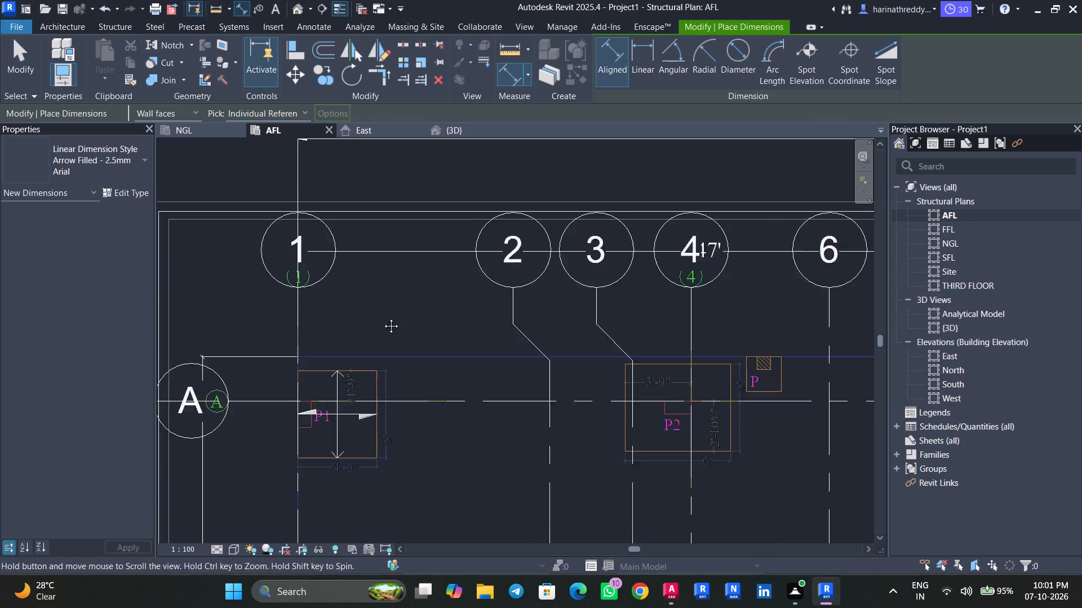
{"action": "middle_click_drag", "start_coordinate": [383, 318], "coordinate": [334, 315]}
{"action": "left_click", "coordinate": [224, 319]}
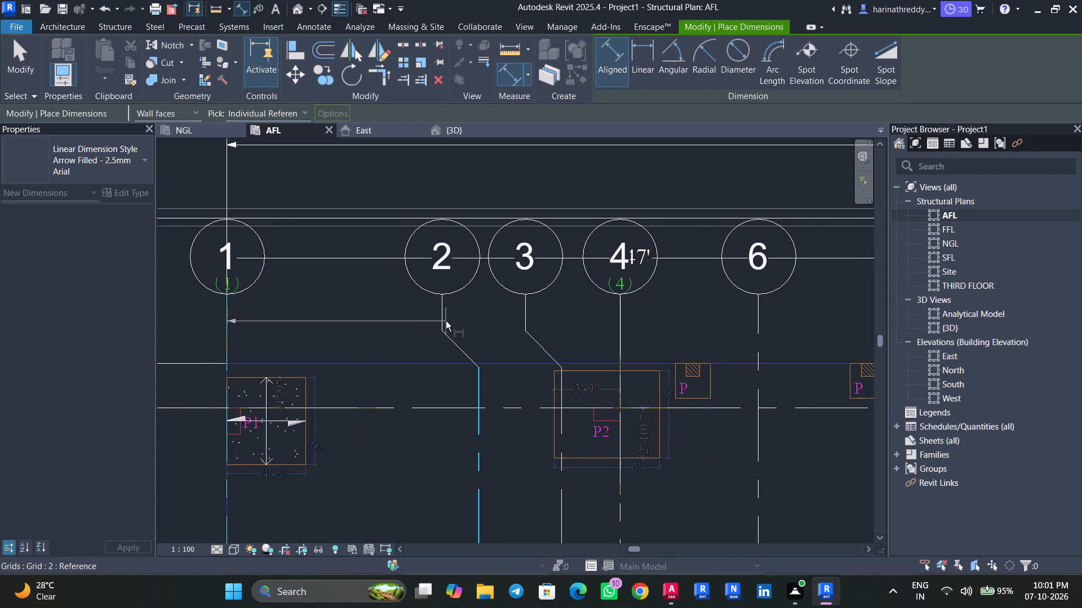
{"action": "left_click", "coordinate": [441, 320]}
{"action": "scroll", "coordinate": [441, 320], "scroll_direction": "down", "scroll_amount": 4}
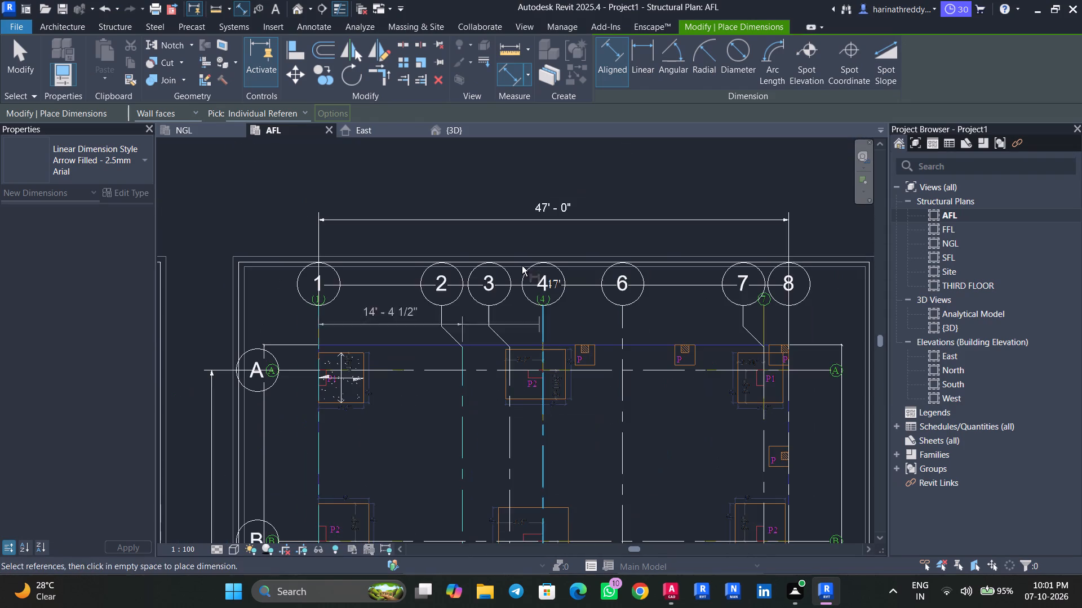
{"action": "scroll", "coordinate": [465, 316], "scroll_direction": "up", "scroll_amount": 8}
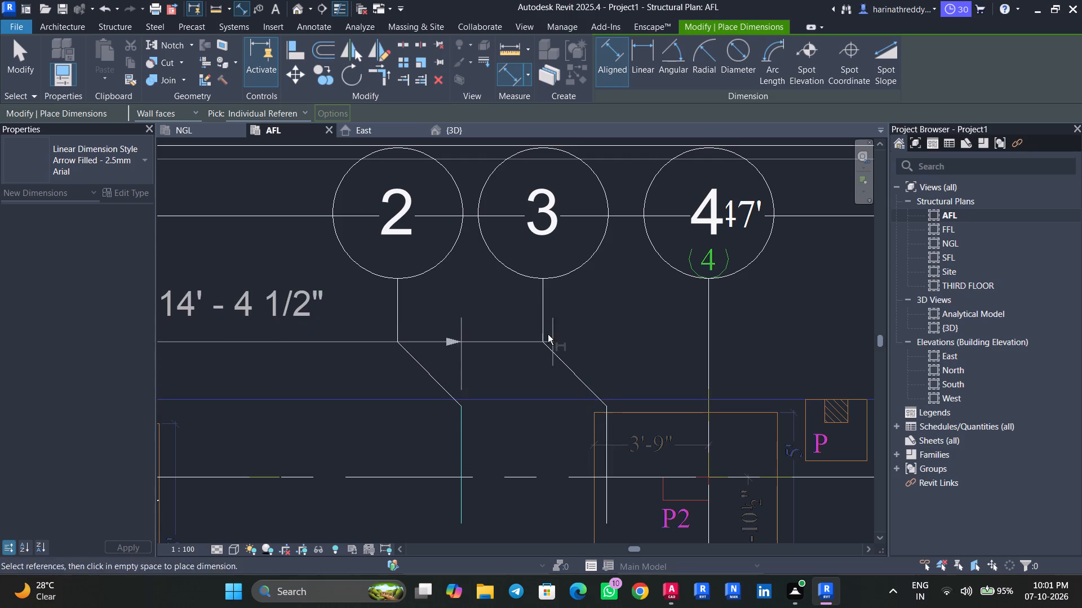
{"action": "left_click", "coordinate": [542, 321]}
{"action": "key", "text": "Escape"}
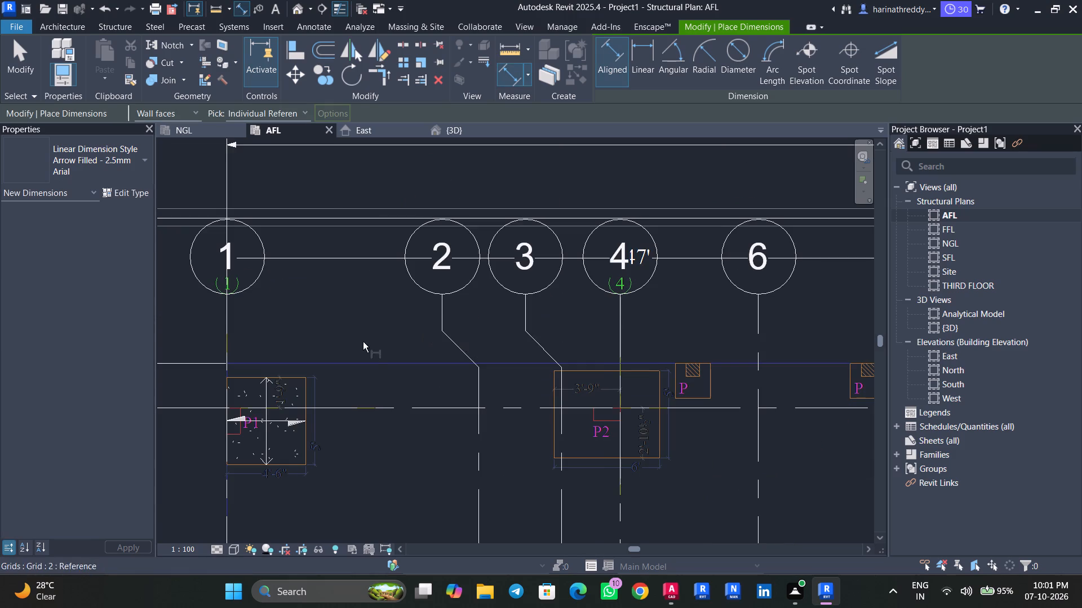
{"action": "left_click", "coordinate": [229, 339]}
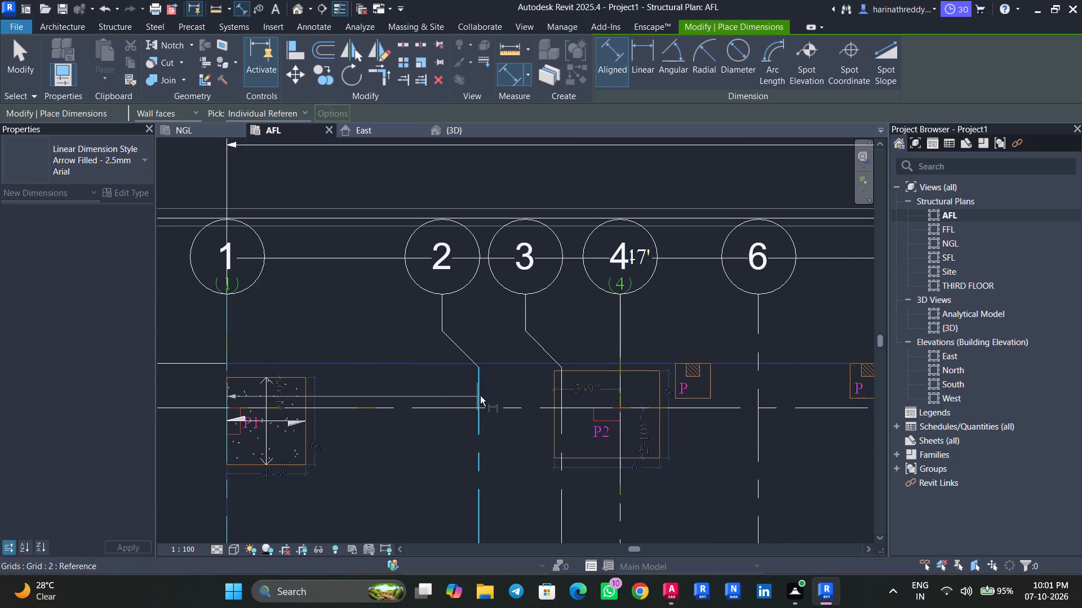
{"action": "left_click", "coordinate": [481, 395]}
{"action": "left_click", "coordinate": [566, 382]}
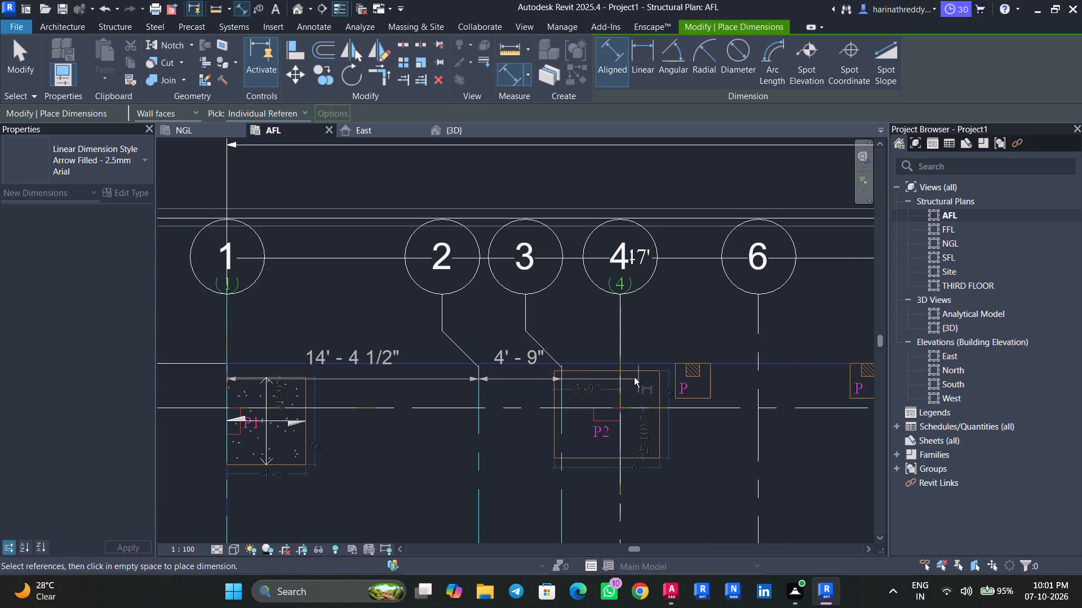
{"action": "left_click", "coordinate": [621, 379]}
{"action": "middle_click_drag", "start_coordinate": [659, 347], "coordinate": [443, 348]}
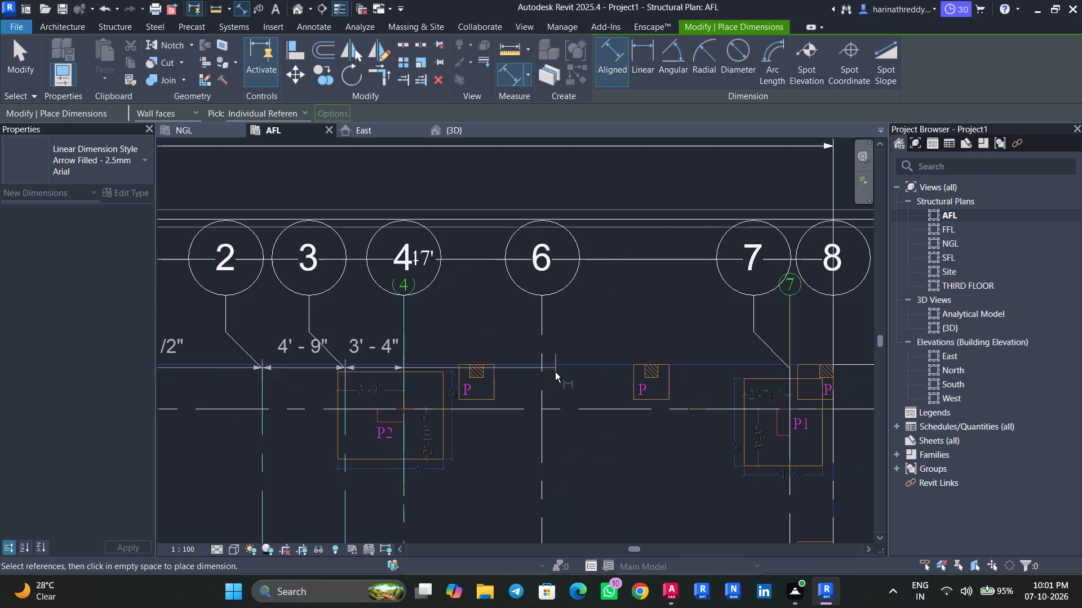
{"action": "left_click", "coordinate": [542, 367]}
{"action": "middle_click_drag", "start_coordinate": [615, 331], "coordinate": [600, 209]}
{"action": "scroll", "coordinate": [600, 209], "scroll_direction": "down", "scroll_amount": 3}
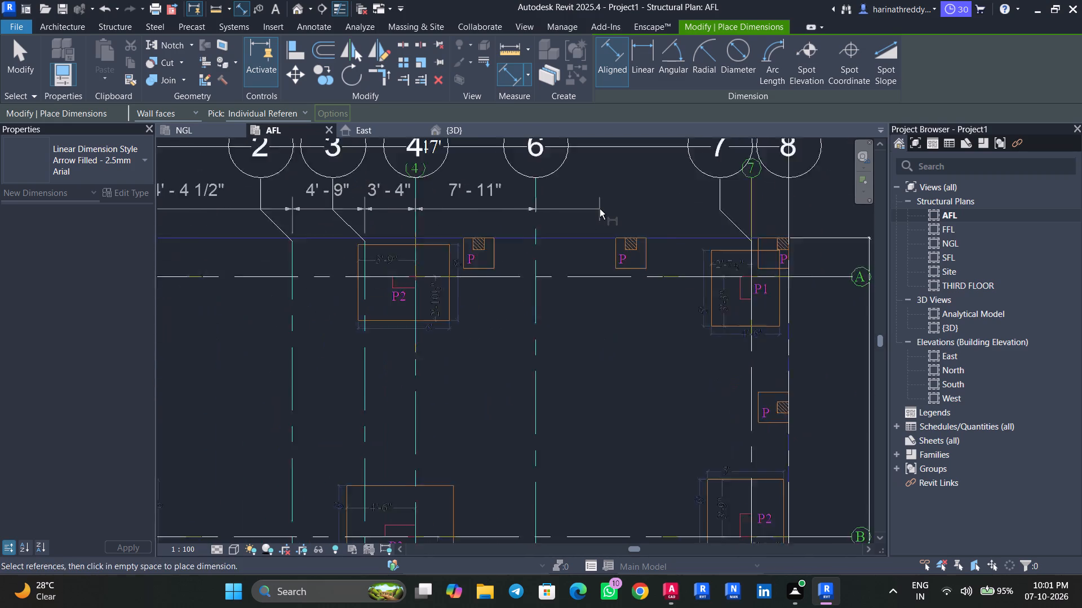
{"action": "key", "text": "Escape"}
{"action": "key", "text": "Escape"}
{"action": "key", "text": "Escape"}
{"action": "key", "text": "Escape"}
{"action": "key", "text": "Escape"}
Show grid 5's upper bubble and extend the grid up to line up with the row of upper grid bubbles.
{"action": "middle_click_drag", "start_coordinate": [579, 377], "coordinate": [478, 172]}
{"action": "scroll", "coordinate": [527, 333], "scroll_direction": "down", "scroll_amount": 2}
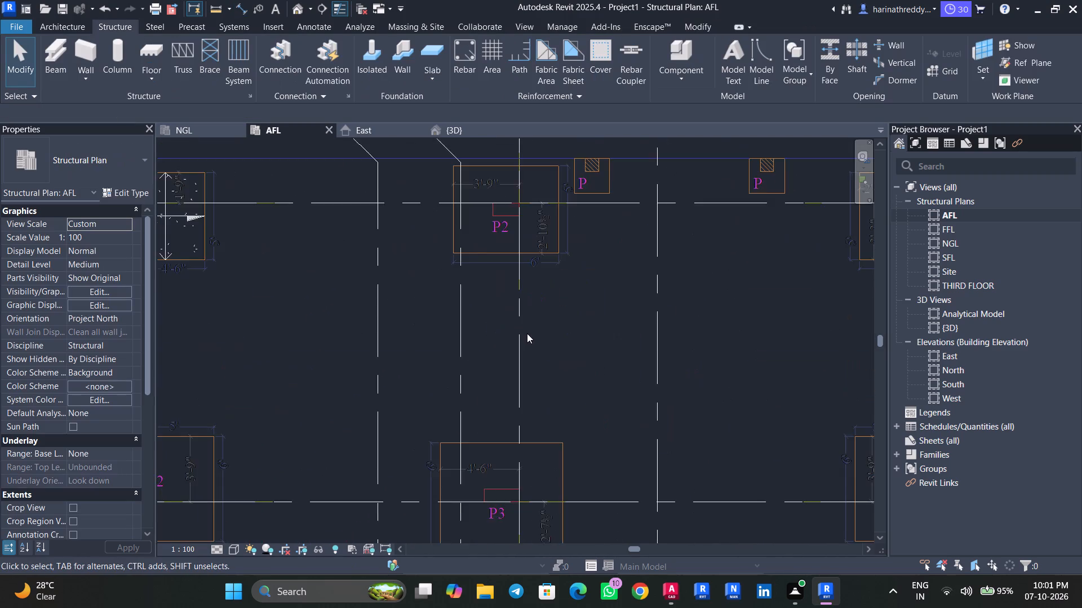
{"action": "scroll", "coordinate": [527, 333], "scroll_direction": "down", "scroll_amount": 3}
{"action": "middle_click_drag", "start_coordinate": [586, 394], "coordinate": [568, 267]}
{"action": "left_click", "coordinate": [534, 381]}
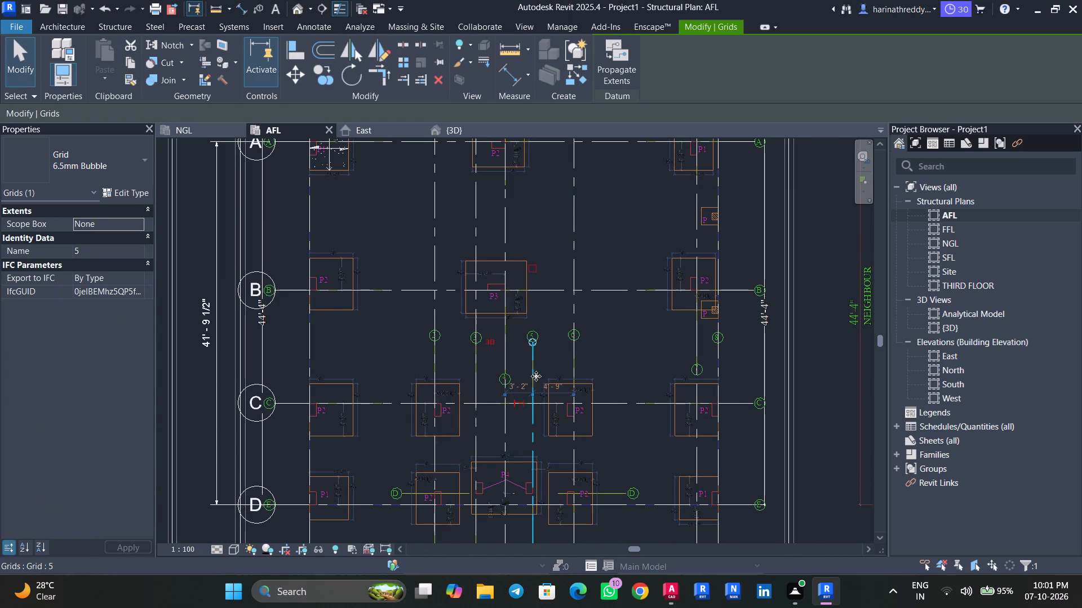
{"action": "scroll", "coordinate": [536, 376], "scroll_direction": "up", "scroll_amount": 1}
{"action": "middle_click_drag", "start_coordinate": [536, 373], "coordinate": [538, 316]}
{"action": "scroll", "coordinate": [538, 316], "scroll_direction": "down", "scroll_amount": 4}
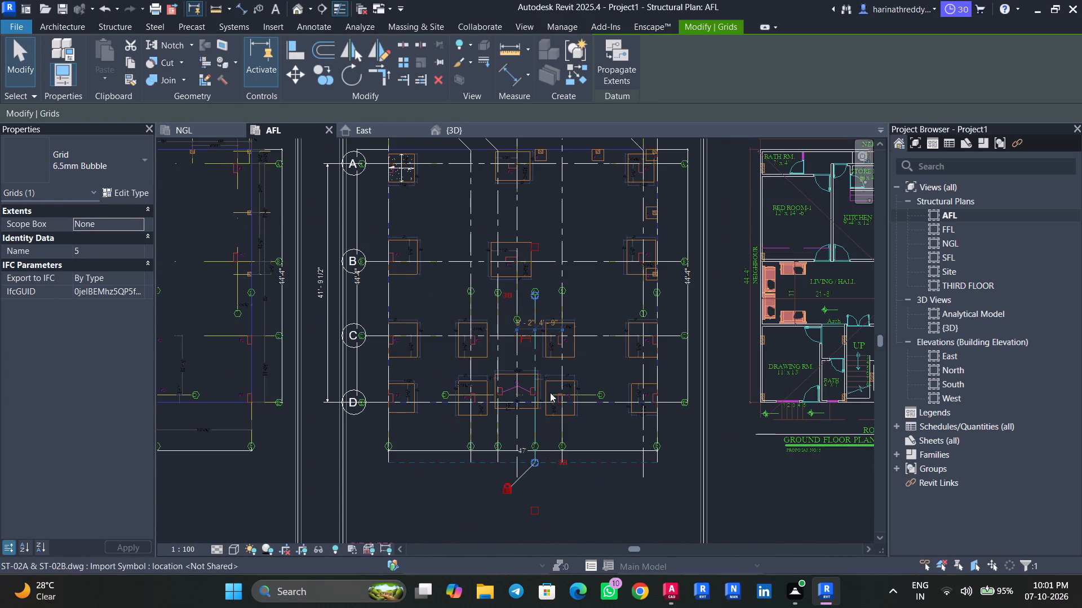
{"action": "left_click", "coordinate": [539, 245]}
{"action": "middle_click_drag", "start_coordinate": [555, 284], "coordinate": [558, 364]}
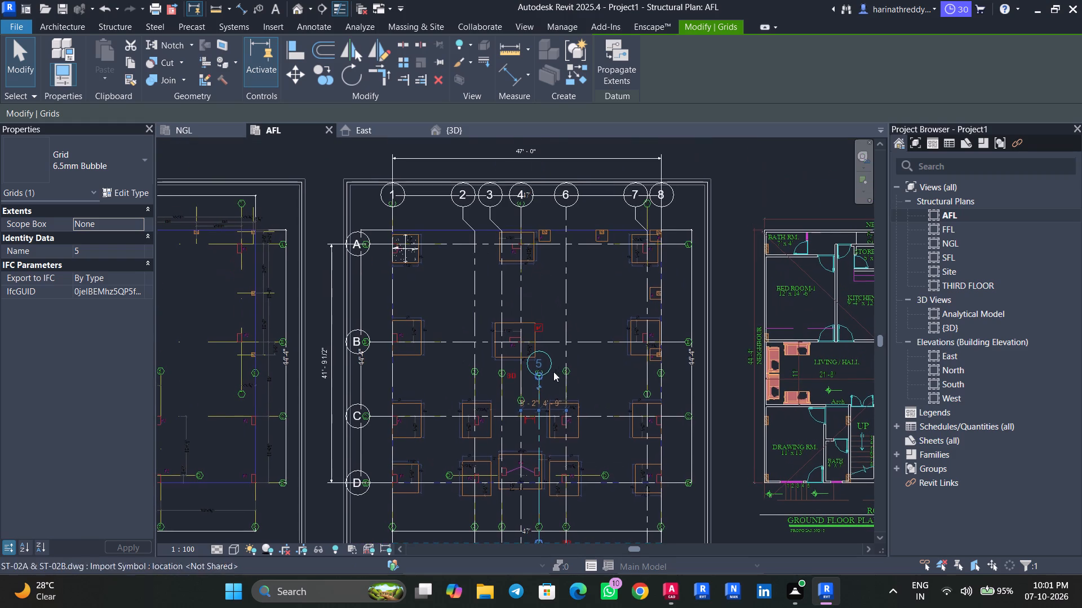
{"action": "left_click_drag", "start_coordinate": [540, 381], "coordinate": [546, 207]}
{"action": "scroll", "coordinate": [546, 207], "scroll_direction": "up", "scroll_amount": 10}
{"action": "key", "text": "Escape"}
{"action": "key", "text": "Escape"}
Add an elbow to grid 4's upper end so its bubble clears grid 5's bubble.
{"action": "left_click", "coordinate": [464, 232]}
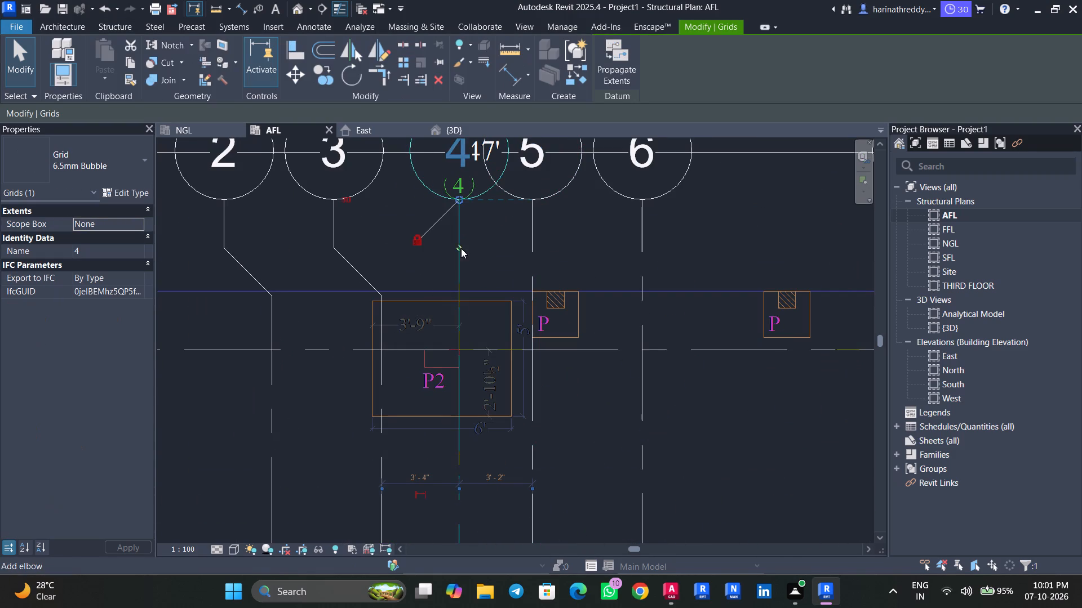
{"action": "left_click", "coordinate": [458, 249]}
{"action": "middle_click_drag", "start_coordinate": [464, 244], "coordinate": [525, 329]}
{"action": "key", "text": "Escape"}
{"action": "key", "text": "Escape"}
Shift grid 2's upper elbow and bubble slightly towards grid 1 to make room for grid 3's bubble.
{"action": "middle_click_drag", "start_coordinate": [327, 314], "coordinate": [380, 334]}
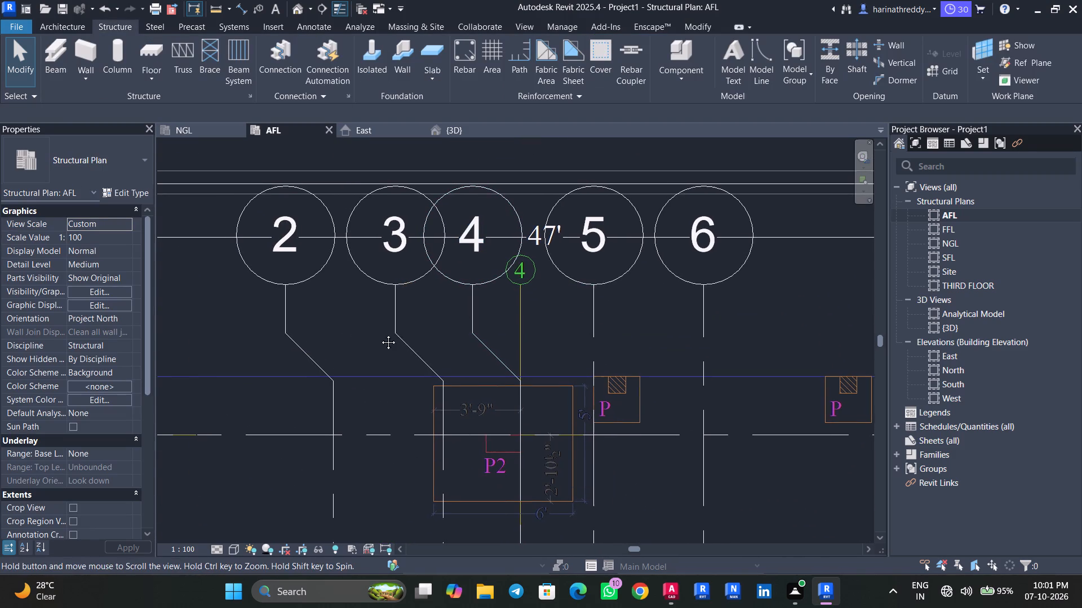
{"action": "middle_click_drag", "start_coordinate": [380, 334], "coordinate": [429, 336]}
{"action": "left_click", "coordinate": [390, 333]}
{"action": "left_click_drag", "start_coordinate": [385, 355], "coordinate": [374, 355]}
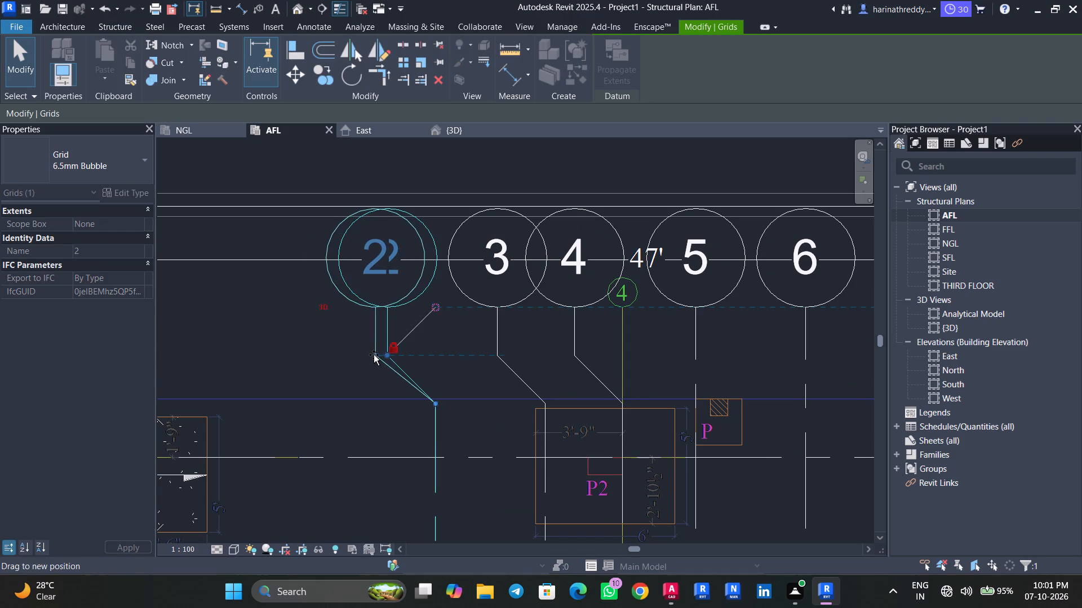
{"action": "left_click_drag", "start_coordinate": [374, 355], "coordinate": [364, 354]}
{"action": "key", "text": "Escape"}
{"action": "key", "text": "Escape"}
Shift grid 3's upper elbow towards grid 2 so its bubble clears grid 4's bubble.
{"action": "left_click", "coordinate": [495, 345]}
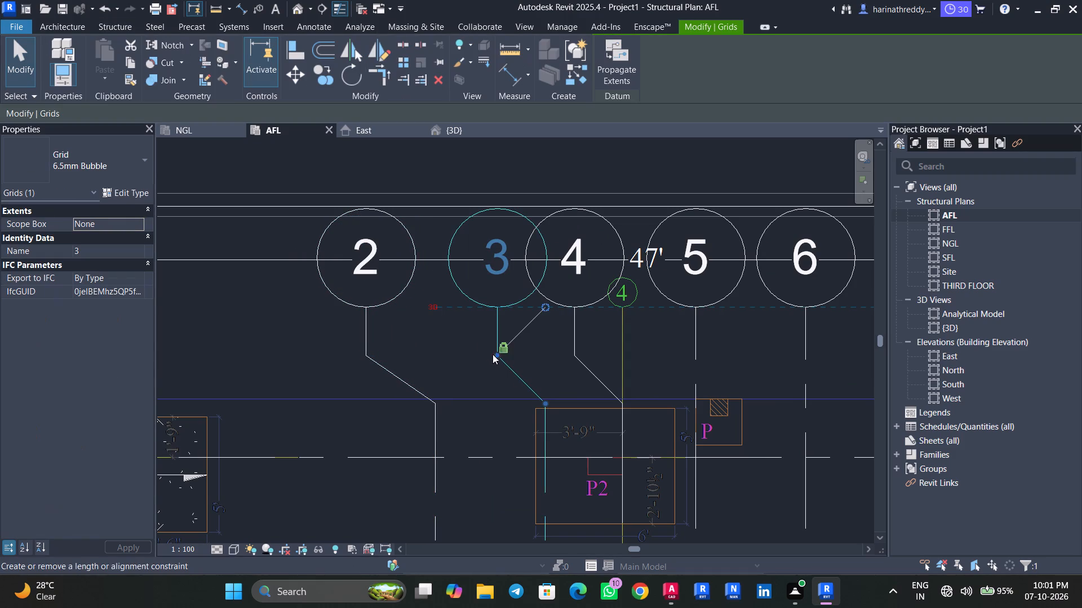
{"action": "left_click_drag", "start_coordinate": [494, 354], "coordinate": [465, 355]}
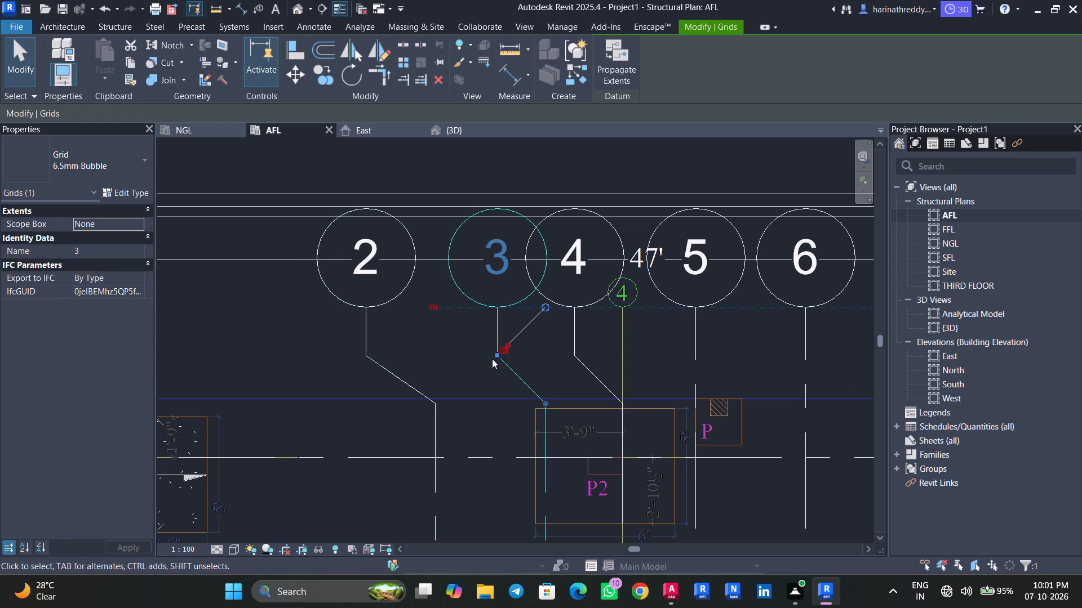
{"action": "left_click_drag", "start_coordinate": [493, 358], "coordinate": [469, 358]}
{"action": "key", "text": "Escape"}
{"action": "key", "text": "Escape"}
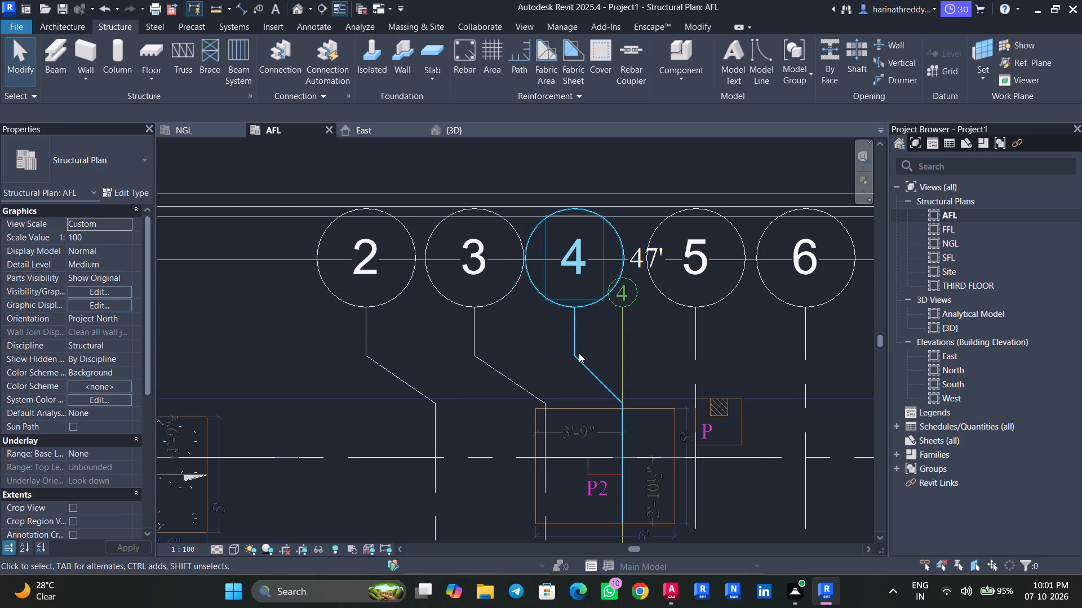
Nudge grid 4's upper elbow slightly towards grid 5 to adjust the spacing between bubbles 3, 4 and 5.
{"action": "left_click", "coordinate": [578, 353]}
{"action": "key", "text": "Escape"}
{"action": "key", "text": "Escape"}
{"action": "key", "text": "Escape"}
{"action": "left_click", "coordinate": [573, 354]}
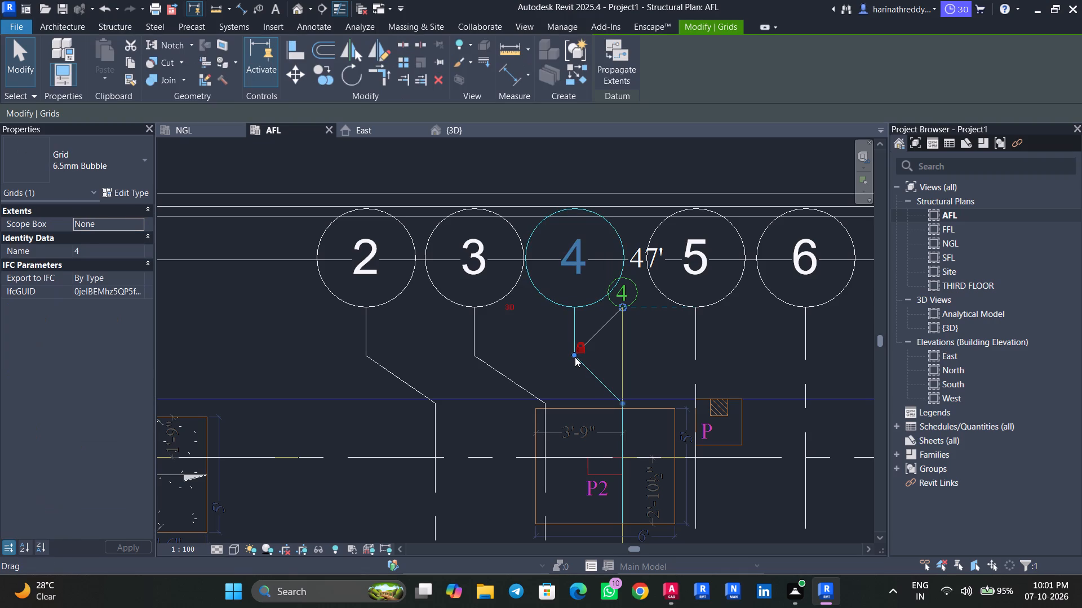
{"action": "left_click_drag", "start_coordinate": [575, 357], "coordinate": [581, 356]}
{"action": "key", "text": "Escape"}
{"action": "key", "text": "Escape"}
{"action": "key", "text": "Escape"}
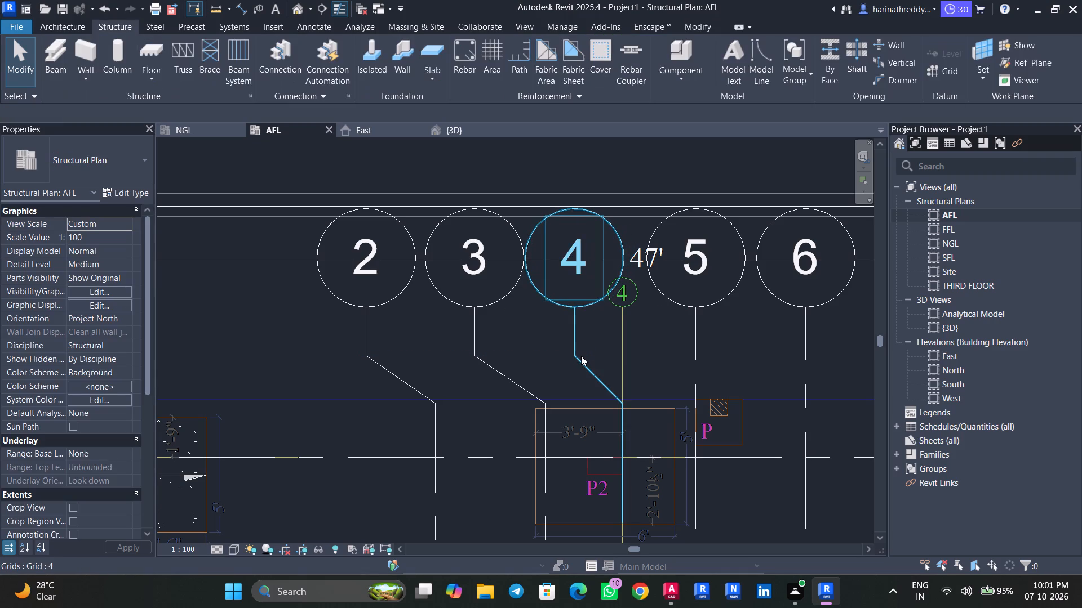
{"action": "left_click", "coordinate": [579, 356]}
{"action": "left_click_drag", "start_coordinate": [575, 355], "coordinate": [583, 355]}
{"action": "key", "text": "Escape"}
{"action": "key", "text": "Escape"}
{"action": "key", "text": "Escape"}
Add a continuous aligned dimension string across grids 1 through 8, placed between the upper grid bubbles and grid A.
{"action": "scroll", "coordinate": [543, 352], "scroll_direction": "down", "scroll_amount": 5}
{"action": "scroll", "coordinate": [543, 352], "scroll_direction": "up", "scroll_amount": 1}
{"action": "scroll", "coordinate": [543, 352], "scroll_direction": "down", "scroll_amount": 4}
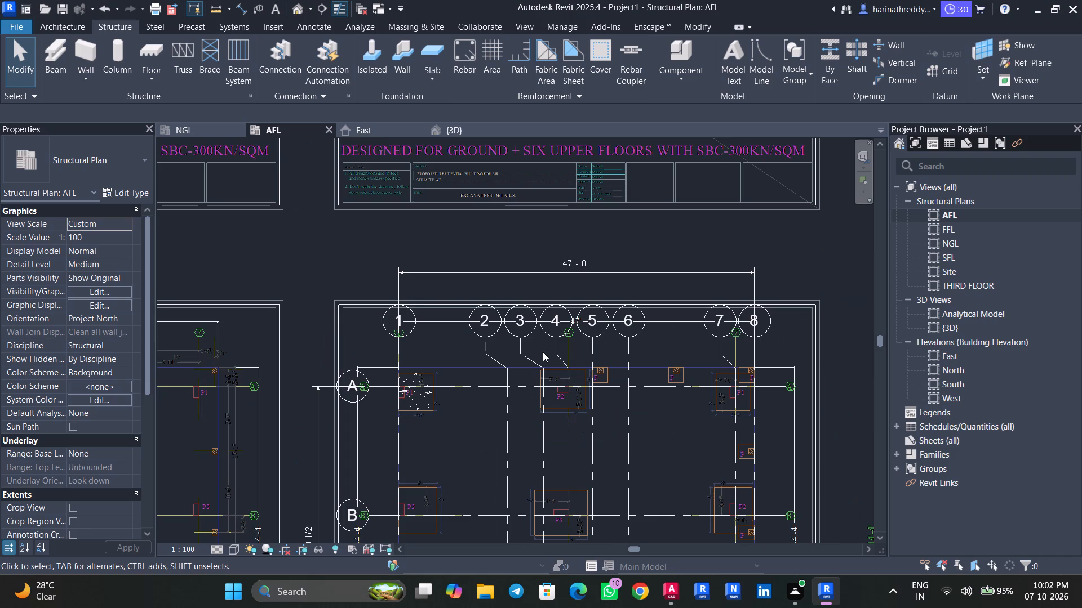
{"action": "scroll", "coordinate": [436, 344], "scroll_direction": "up", "scroll_amount": 3}
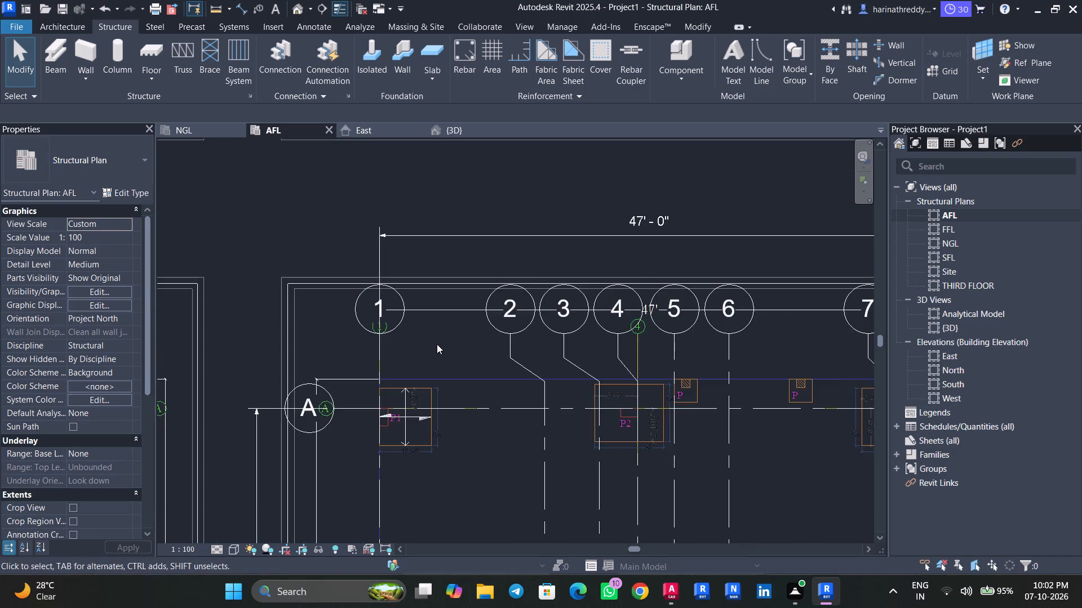
{"action": "middle_click_drag", "start_coordinate": [447, 346], "coordinate": [385, 292]}
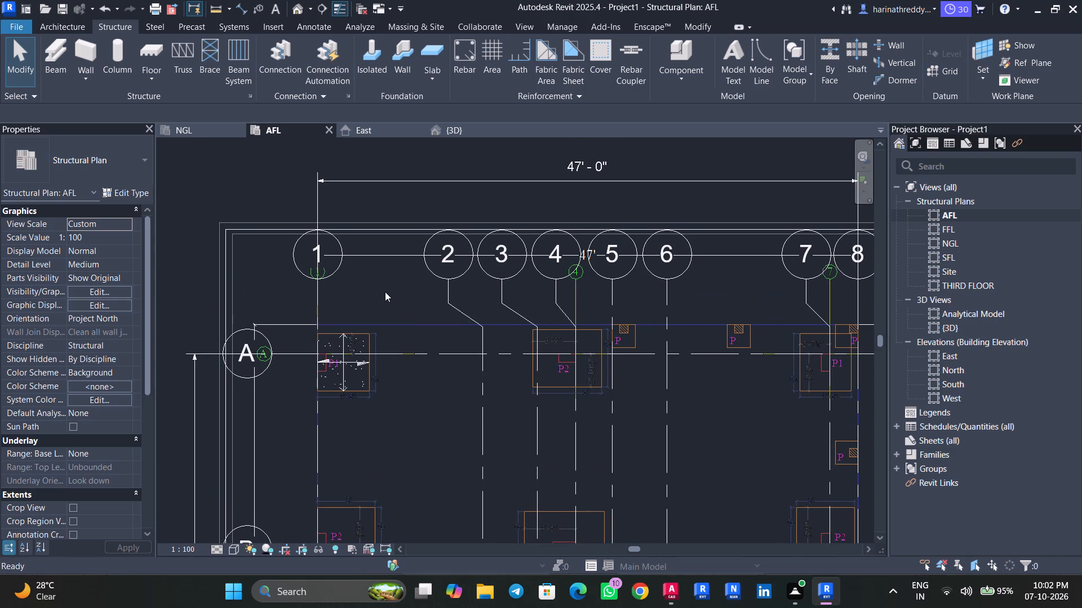
{"action": "type", "text": "DI"}
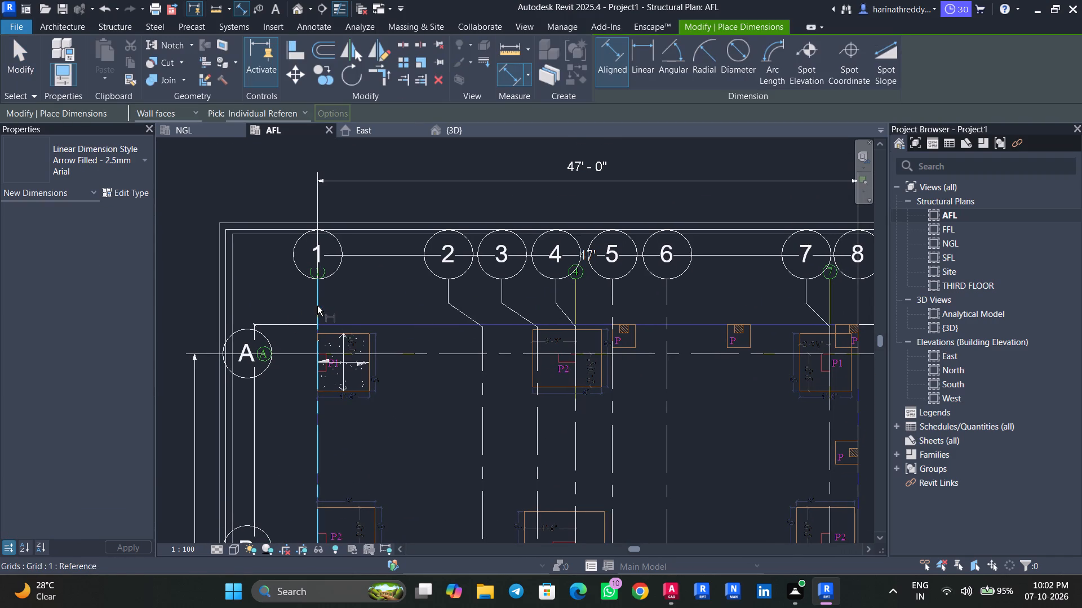
{"action": "left_click", "coordinate": [317, 306]}
{"action": "left_click", "coordinate": [485, 383]}
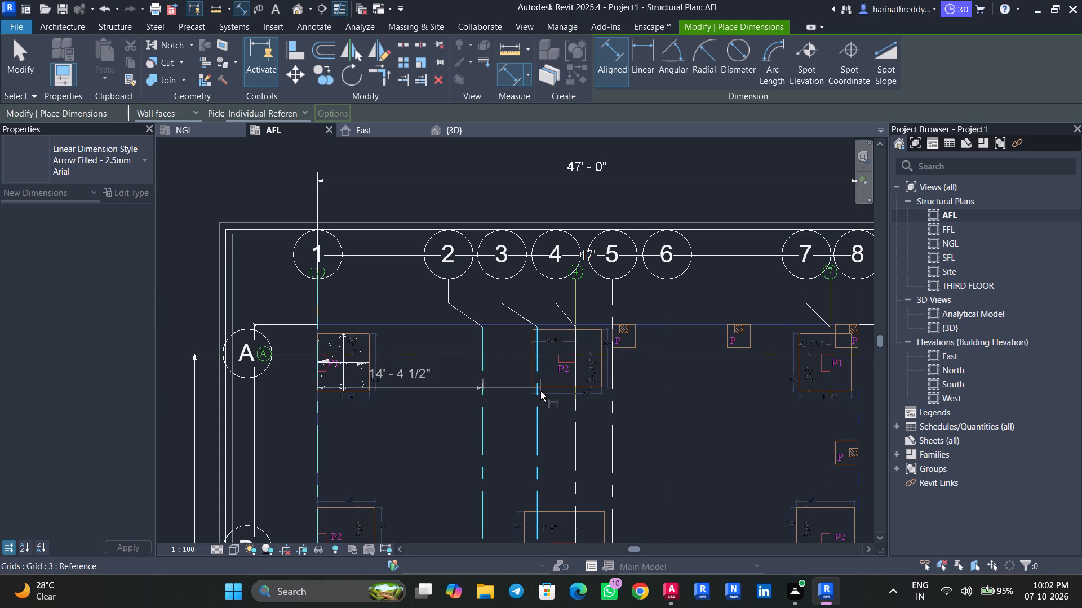
{"action": "left_click", "coordinate": [538, 421]}
{"action": "left_click", "coordinate": [579, 424]}
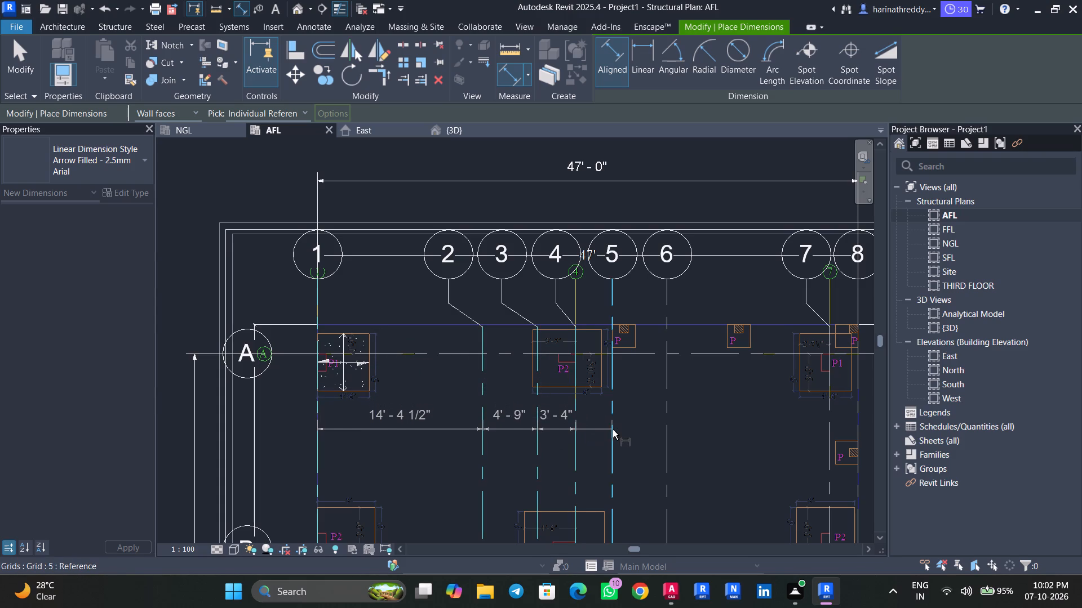
{"action": "left_click", "coordinate": [613, 430]}
{"action": "left_click", "coordinate": [667, 435]}
{"action": "middle_click_drag", "start_coordinate": [720, 435], "coordinate": [581, 435]}
{"action": "left_click", "coordinate": [694, 430]}
{"action": "left_click", "coordinate": [721, 430]}
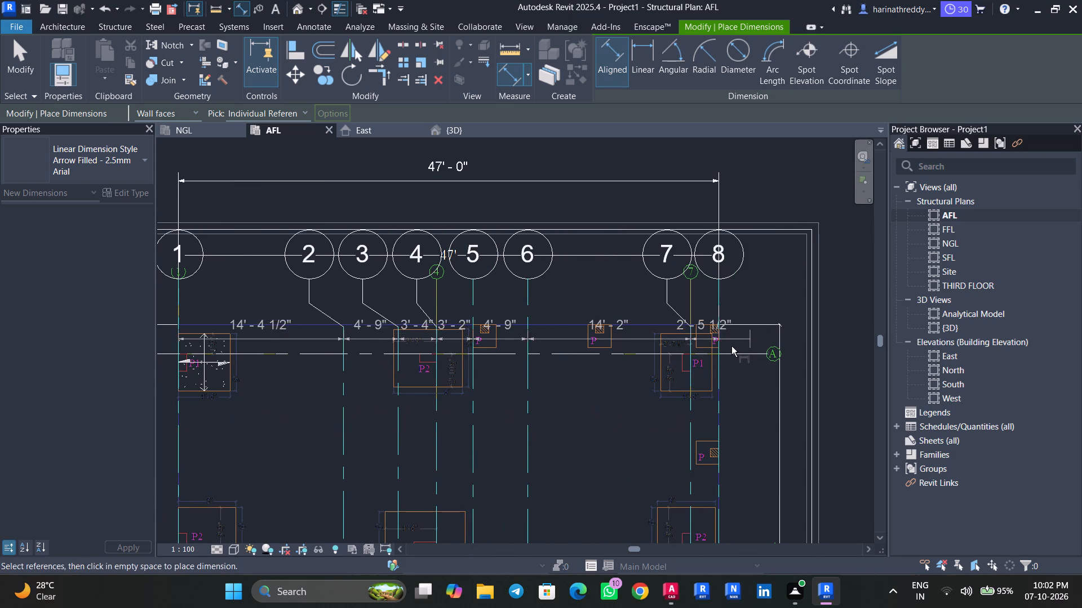
{"action": "left_click", "coordinate": [781, 306]}
{"action": "key", "text": "Escape"}
{"action": "key", "text": "Escape"}
{"action": "key", "text": "Escape"}
{"action": "key", "text": "Escape"}
{"action": "key", "text": "Escape"}
Examine the spacing dimensions along the numbered grids, from grid 2 across to grid 8.
{"action": "scroll", "coordinate": [382, 296], "scroll_direction": "up", "scroll_amount": 1}
{"action": "scroll", "coordinate": [384, 294], "scroll_direction": "down", "scroll_amount": 1}
{"action": "scroll", "coordinate": [386, 294], "scroll_direction": "up", "scroll_amount": 9}
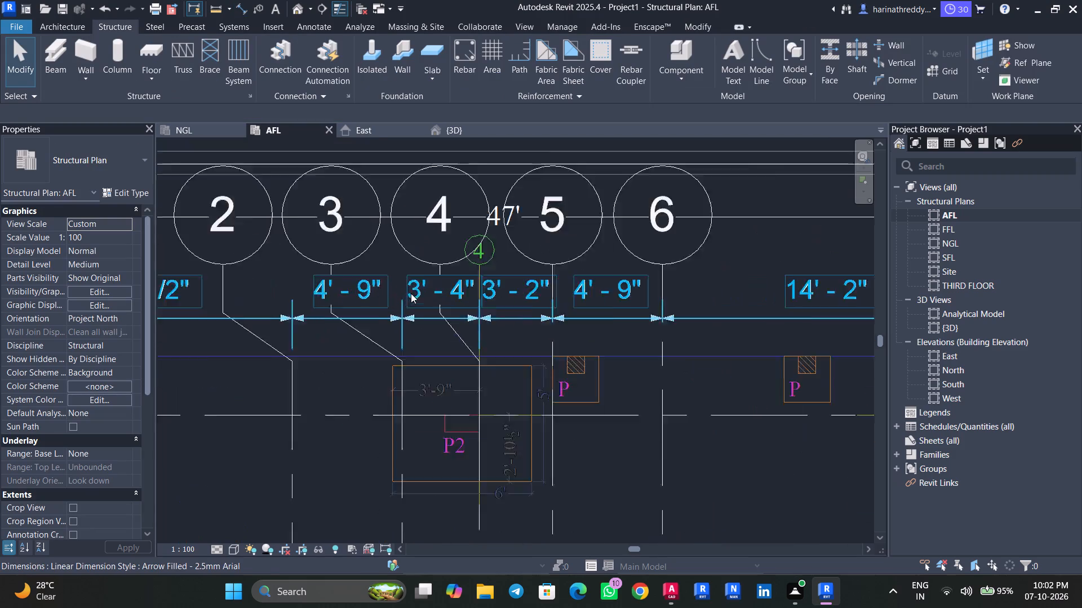
{"action": "scroll", "coordinate": [597, 365], "scroll_direction": "down", "scroll_amount": 4}
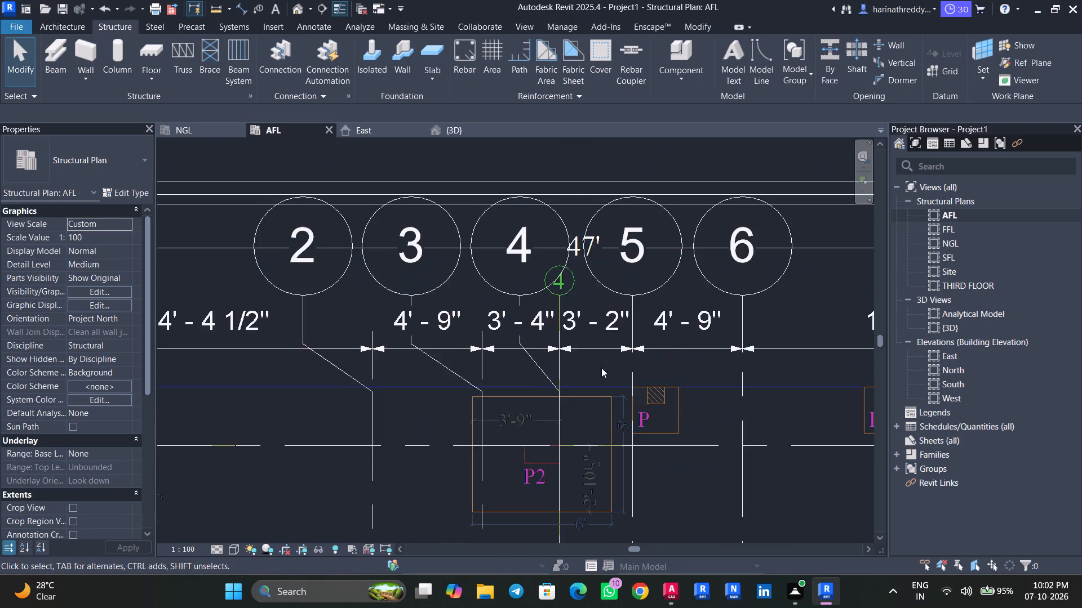
{"action": "middle_click_drag", "start_coordinate": [614, 372], "coordinate": [481, 322]}
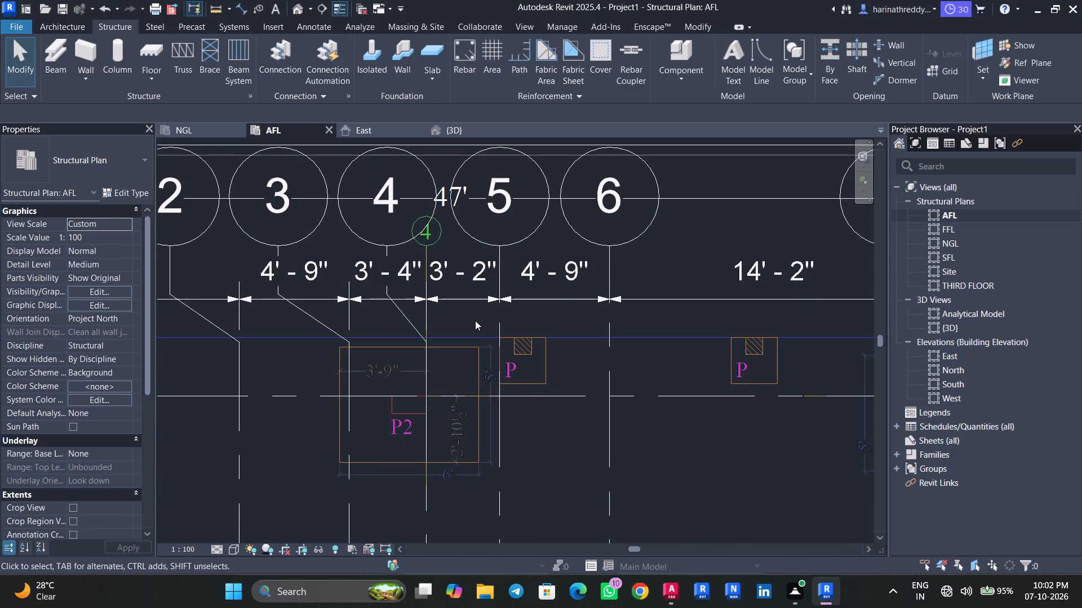
{"action": "scroll", "coordinate": [473, 319], "scroll_direction": "down", "scroll_amount": 4}
{"action": "middle_click_drag", "start_coordinate": [642, 422], "coordinate": [637, 414]}
{"action": "scroll", "coordinate": [750, 292], "scroll_direction": "up", "scroll_amount": 5}
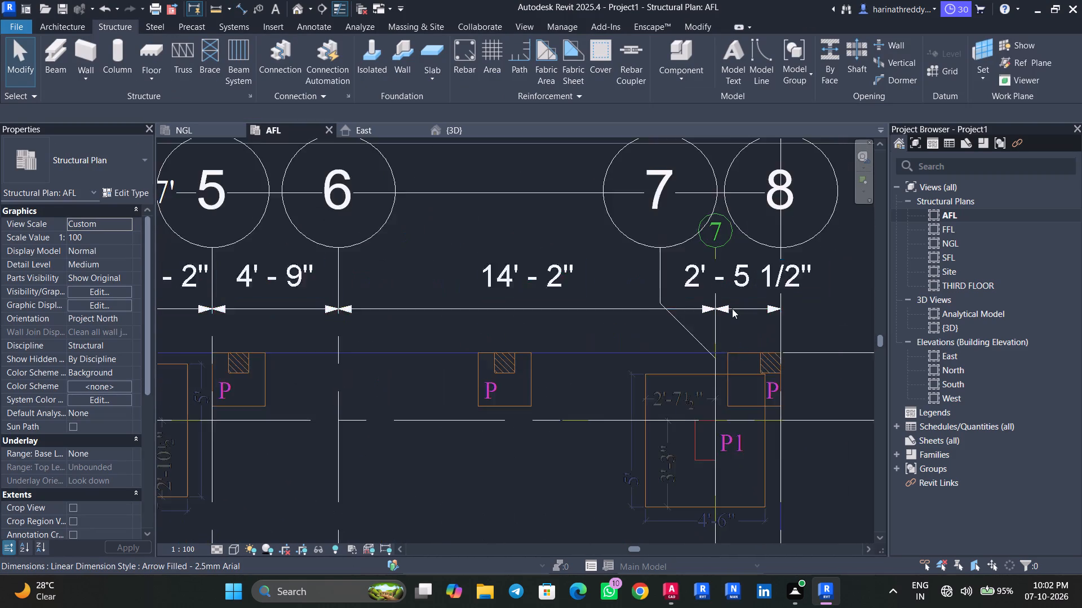
{"action": "scroll", "coordinate": [732, 309], "scroll_direction": "up", "scroll_amount": 2}
{"action": "scroll", "coordinate": [731, 310], "scroll_direction": "down", "scroll_amount": 1}
{"action": "scroll", "coordinate": [731, 310], "scroll_direction": "up", "scroll_amount": 1}
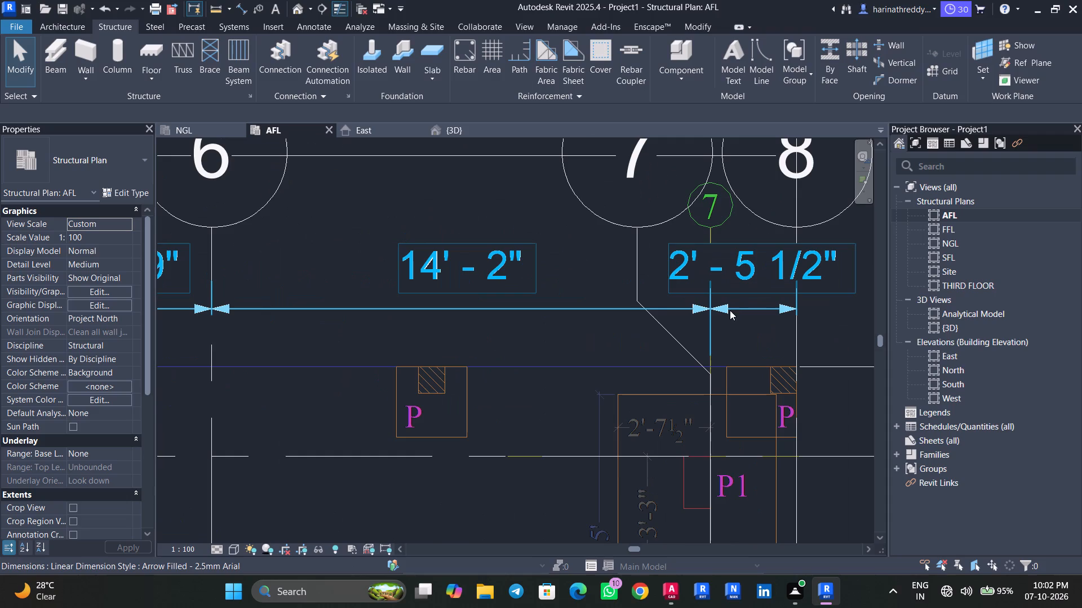
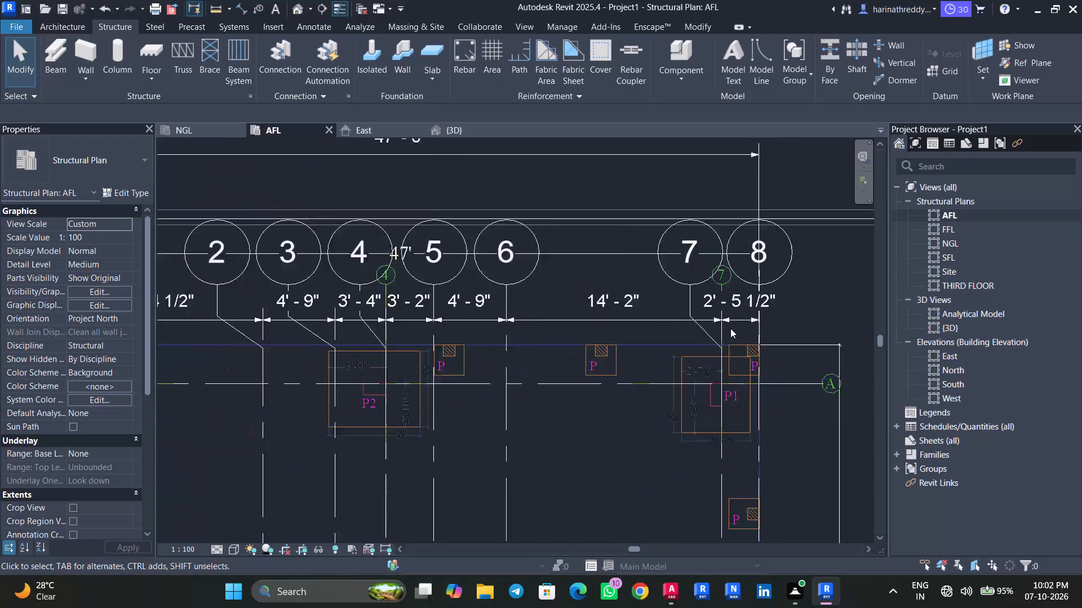
Switch to the ST-02A & ST-02B drawing in AutoCAD and examine the grid spacing dimensions across the column layout.
{"action": "middle_click_drag", "start_coordinate": [661, 445], "coordinate": [662, 433]}
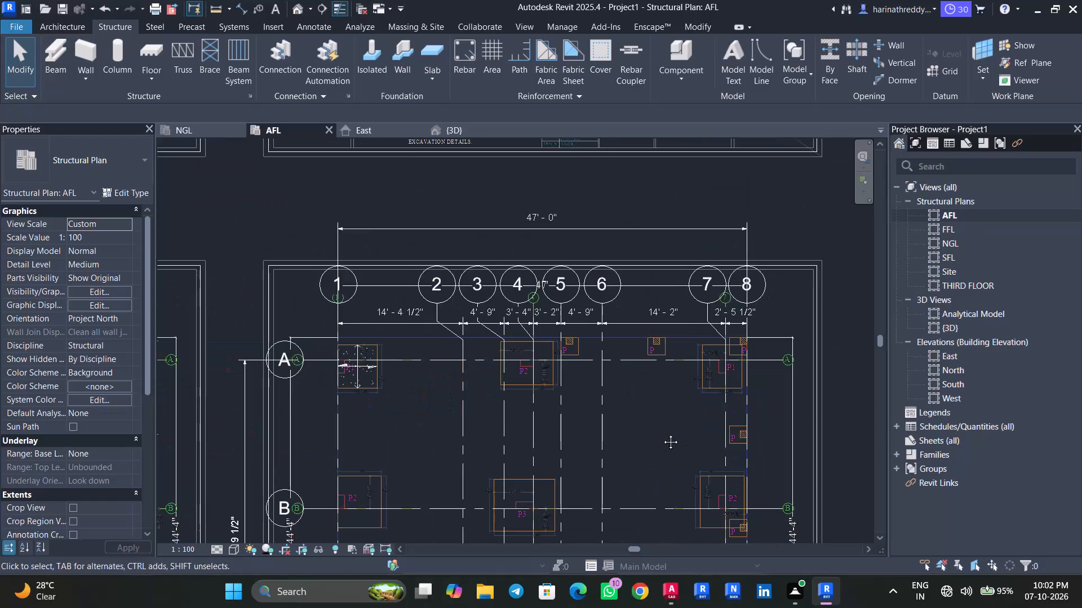
{"action": "middle_click_drag", "start_coordinate": [662, 433], "coordinate": [673, 248]}
{"action": "middle_click_drag", "start_coordinate": [469, 260], "coordinate": [453, 322]}
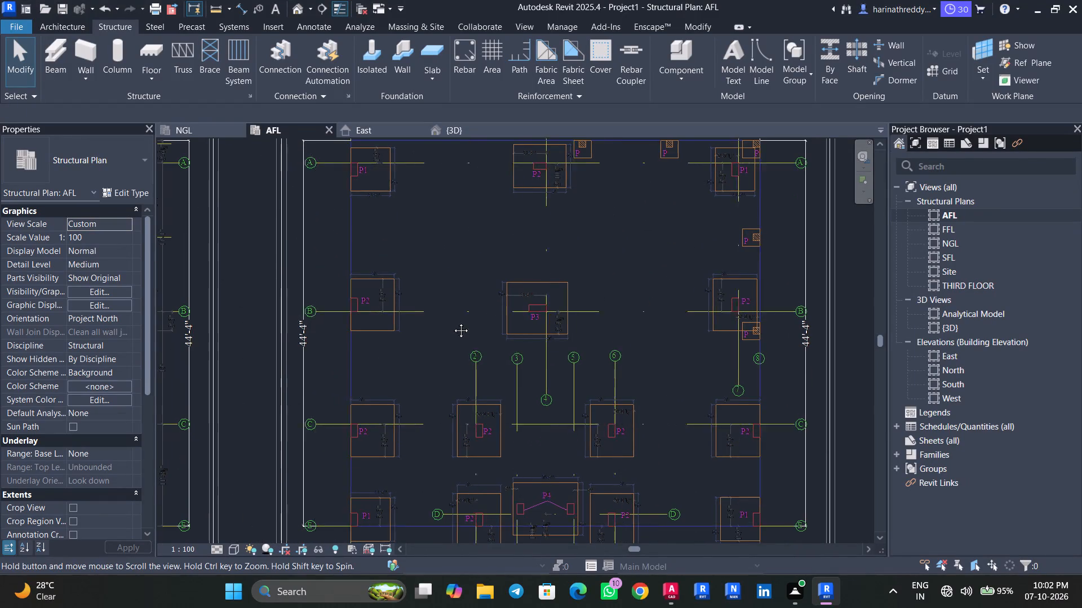
{"action": "middle_click_drag", "start_coordinate": [453, 322], "coordinate": [447, 330]}
{"action": "scroll", "coordinate": [676, 185], "scroll_direction": "up", "scroll_amount": 8}
{"action": "middle_click_drag", "start_coordinate": [685, 261], "coordinate": [584, 308]}
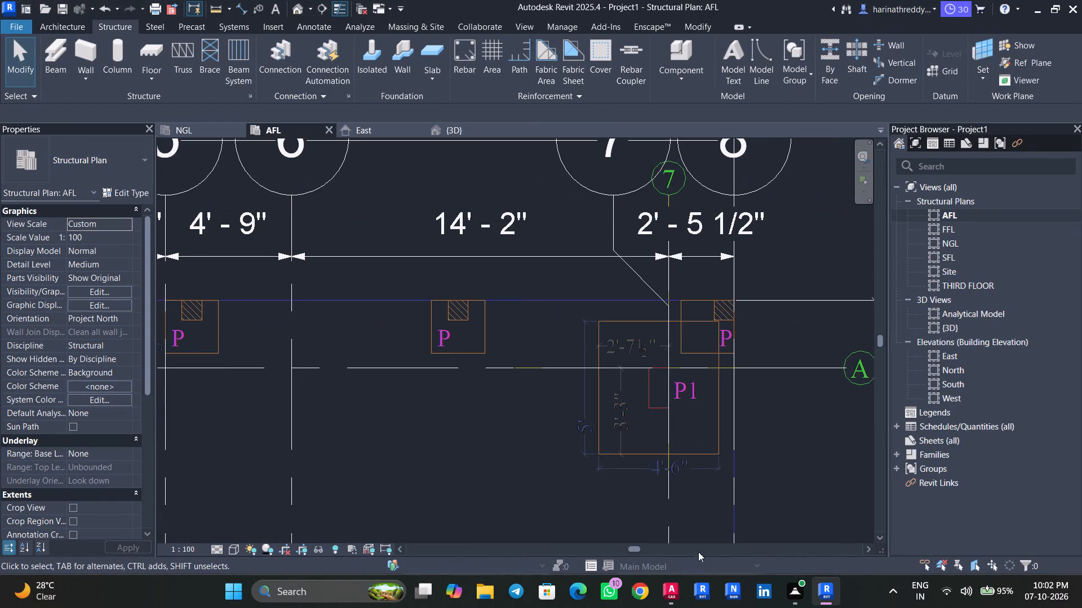
{"action": "left_click", "coordinate": [669, 596]}
{"action": "middle_click_drag", "start_coordinate": [661, 393], "coordinate": [578, 178]}
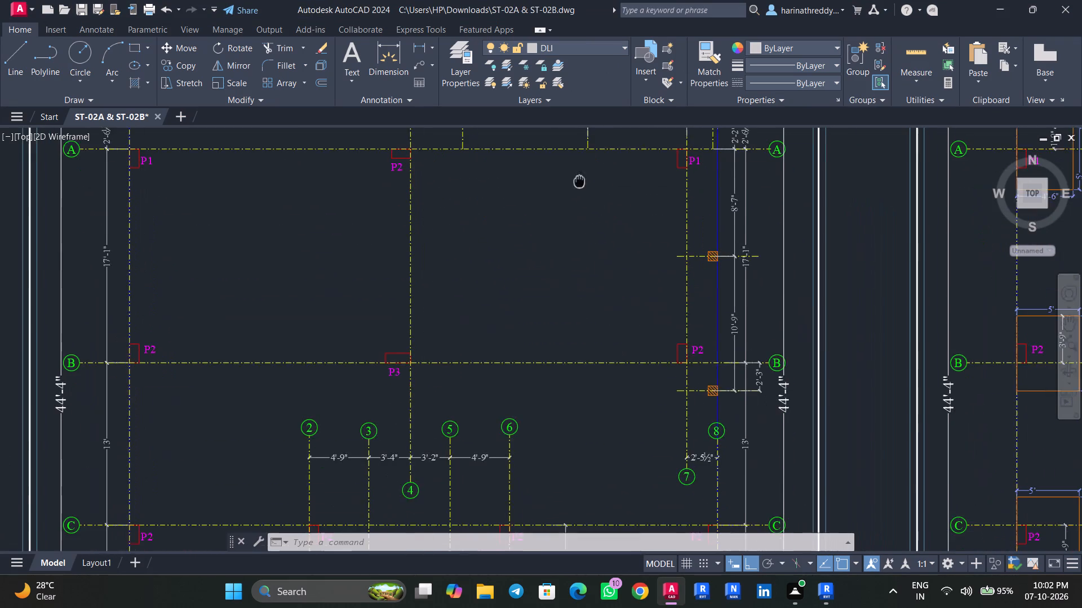
{"action": "middle_click_drag", "start_coordinate": [578, 178], "coordinate": [578, 178]}
{"action": "middle_click_drag", "start_coordinate": [603, 347], "coordinate": [603, 193]}
{"action": "middle_click_drag", "start_coordinate": [557, 333], "coordinate": [567, 274]}
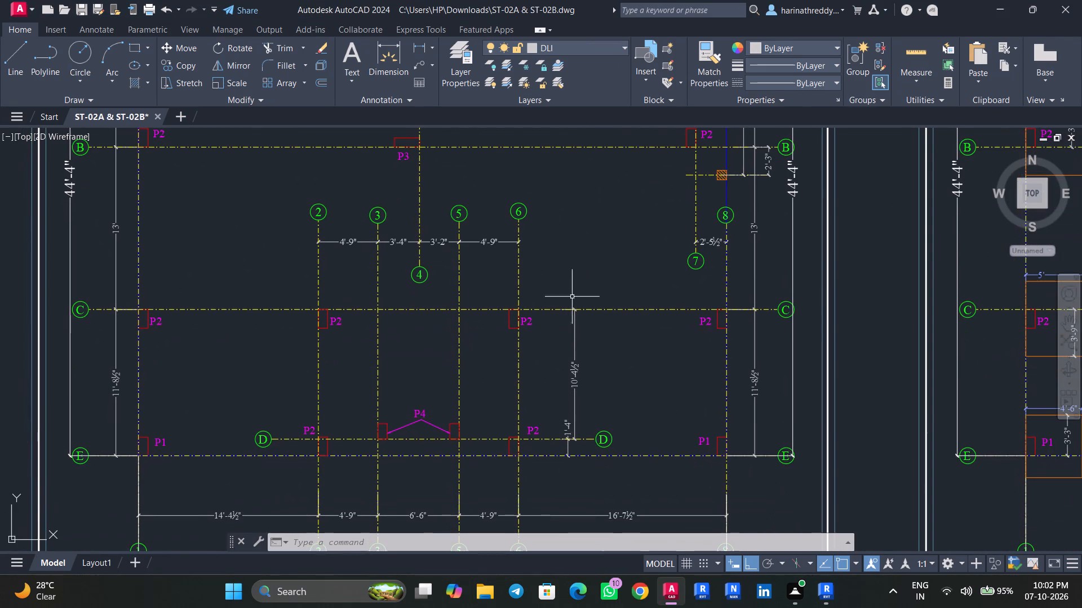
{"action": "middle_click_drag", "start_coordinate": [637, 380], "coordinate": [636, 314]}
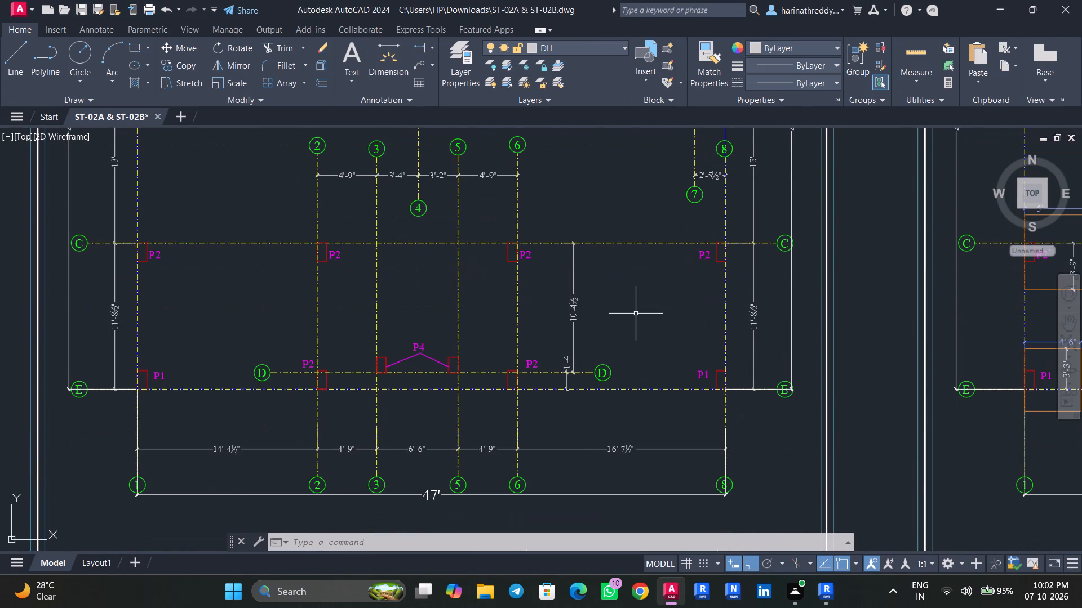
{"action": "scroll", "coordinate": [636, 314], "scroll_direction": "up", "scroll_amount": 1}
{"action": "scroll", "coordinate": [636, 314], "scroll_direction": "down", "scroll_amount": 2}
{"action": "middle_click_drag", "start_coordinate": [636, 314], "coordinate": [489, 386]}
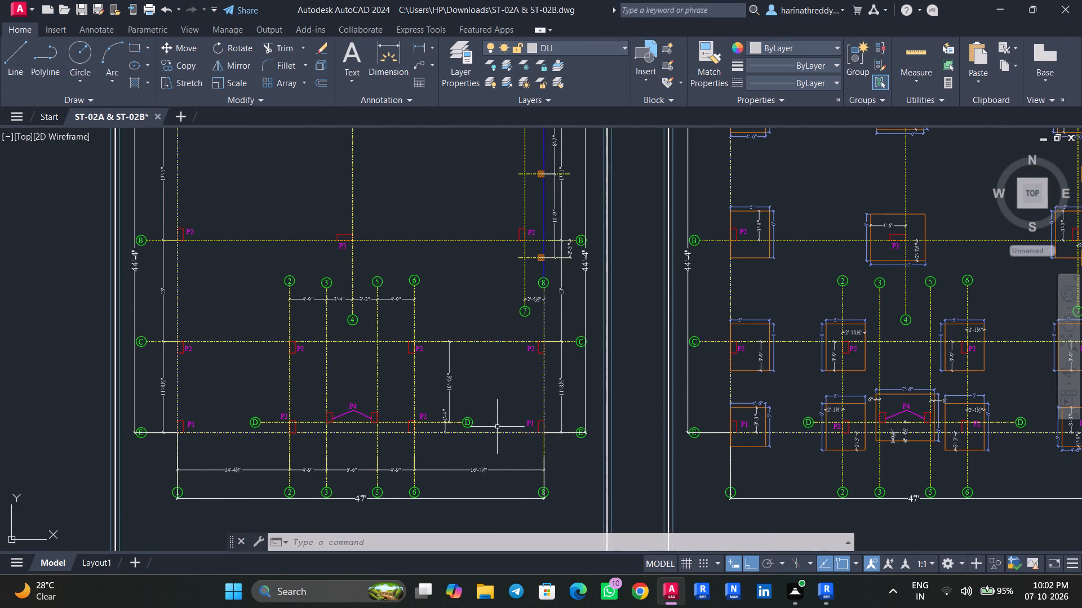
{"action": "scroll", "coordinate": [489, 471], "scroll_direction": "up", "scroll_amount": 6}
{"action": "scroll", "coordinate": [491, 470], "scroll_direction": "down", "scroll_amount": 4}
{"action": "middle_click_drag", "start_coordinate": [498, 394], "coordinate": [512, 450]}
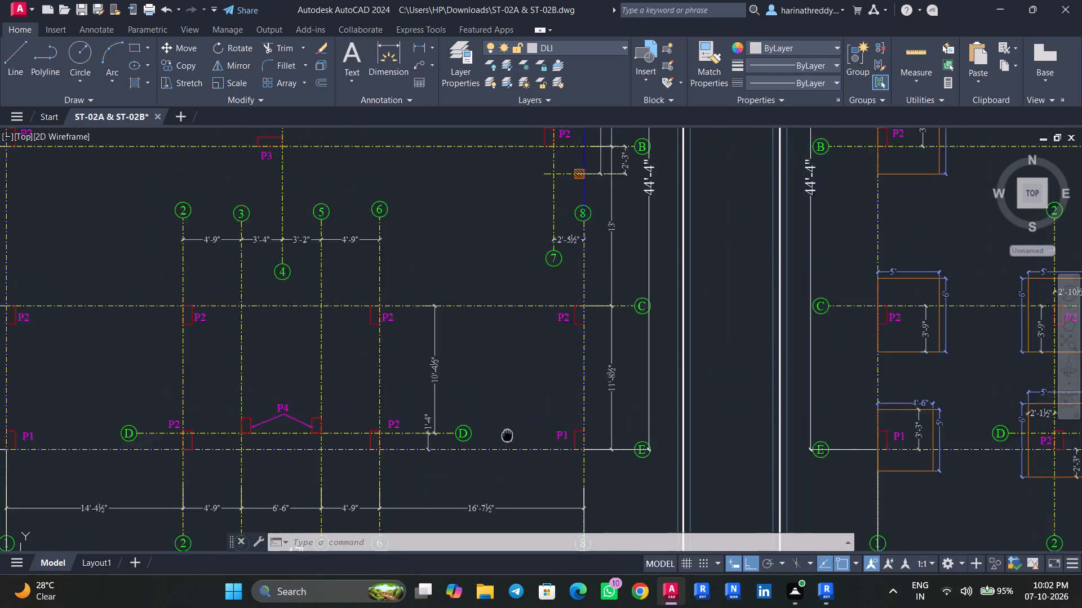
{"action": "middle_click_drag", "start_coordinate": [512, 450], "coordinate": [526, 487]}
{"action": "middle_click_drag", "start_coordinate": [538, 395], "coordinate": [551, 533]}
{"action": "middle_click_drag", "start_coordinate": [551, 388], "coordinate": [567, 533]}
{"action": "middle_click_drag", "start_coordinate": [561, 381], "coordinate": [571, 464]}
{"action": "scroll", "coordinate": [545, 325], "scroll_direction": "up", "scroll_amount": 3}
{"action": "middle_click_drag", "start_coordinate": [545, 325], "coordinate": [561, 353]}
{"action": "scroll", "coordinate": [561, 353], "scroll_direction": "down", "scroll_amount": 1}
{"action": "scroll", "coordinate": [561, 353], "scroll_direction": "up", "scroll_amount": 1}
{"action": "scroll", "coordinate": [561, 353], "scroll_direction": "down", "scroll_amount": 2}
{"action": "middle_click_drag", "start_coordinate": [563, 379], "coordinate": [581, 368]}
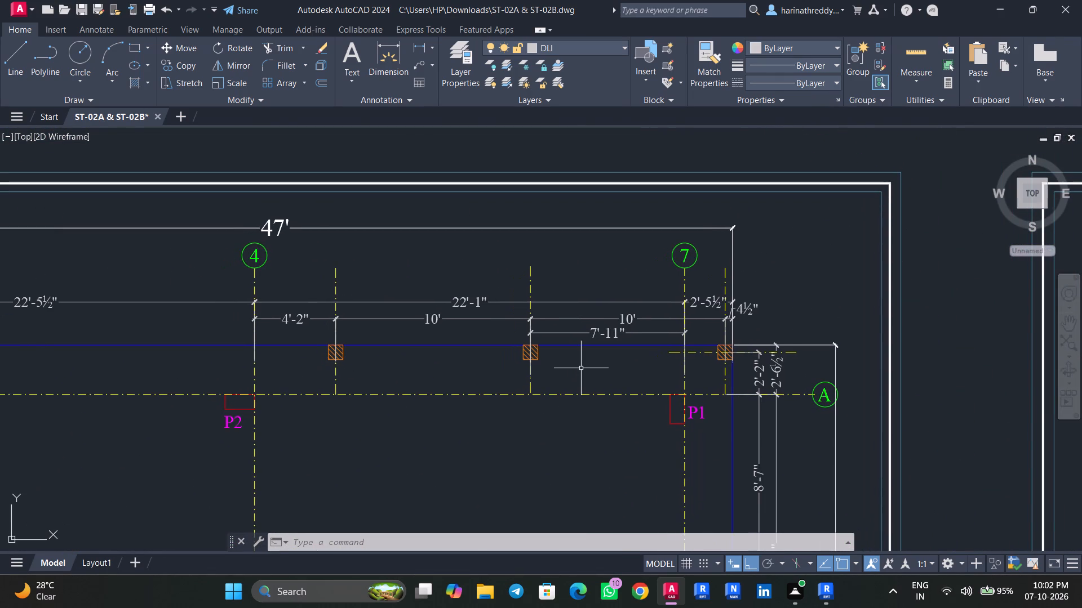
{"action": "scroll", "coordinate": [581, 368], "scroll_direction": "down", "scroll_amount": 4}
{"action": "middle_click_drag", "start_coordinate": [583, 413], "coordinate": [582, 394]}
{"action": "scroll", "coordinate": [567, 441], "scroll_direction": "up", "scroll_amount": 2}
{"action": "middle_click_drag", "start_coordinate": [566, 441], "coordinate": [568, 396]}
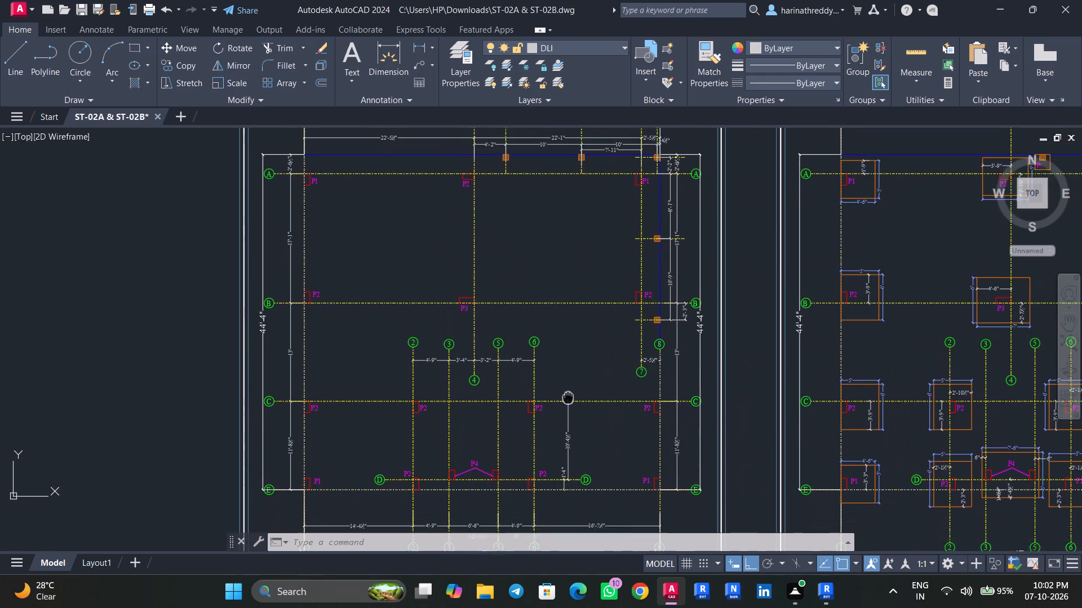
{"action": "middle_click_drag", "start_coordinate": [568, 396], "coordinate": [578, 374]}
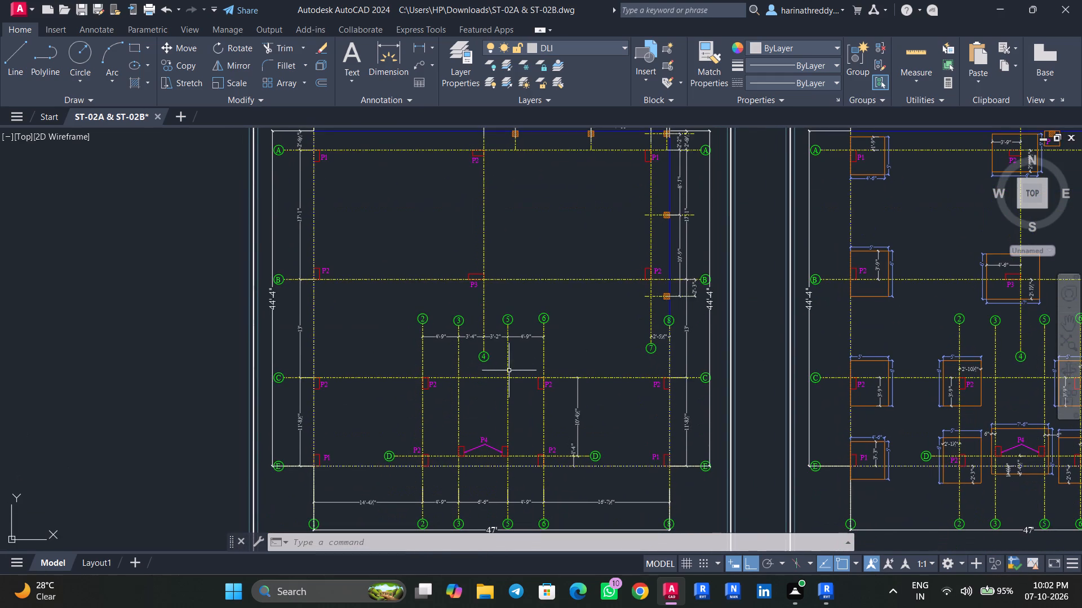
{"action": "scroll", "coordinate": [491, 370], "scroll_direction": "up", "scroll_amount": 4}
{"action": "middle_click_drag", "start_coordinate": [490, 370], "coordinate": [505, 394]}
{"action": "scroll", "coordinate": [566, 426], "scroll_direction": "down", "scroll_amount": 3}
{"action": "middle_click_drag", "start_coordinate": [567, 428], "coordinate": [574, 450]}
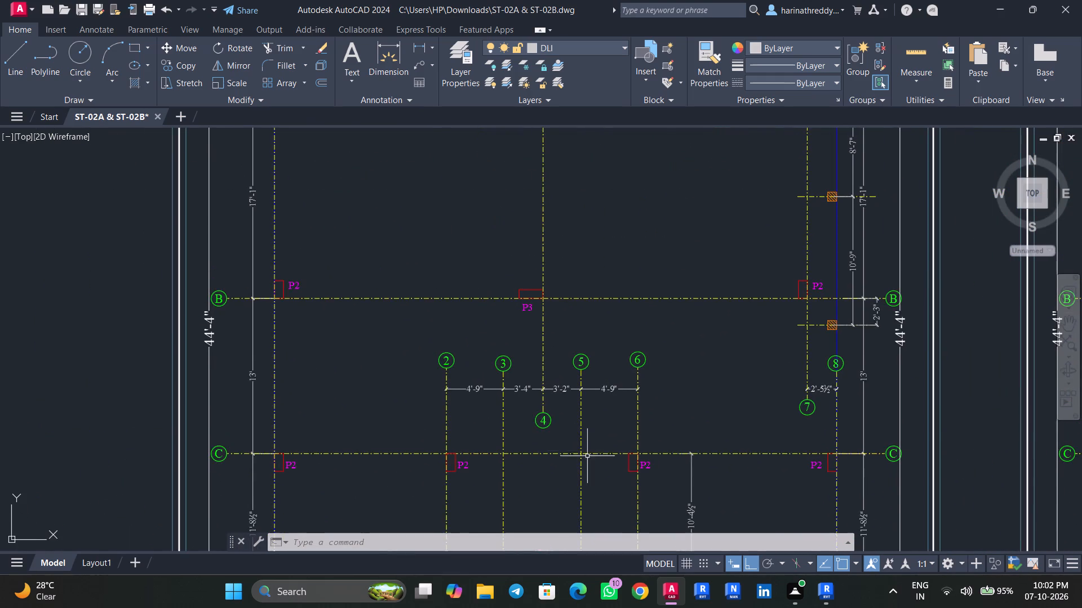
{"action": "scroll", "coordinate": [464, 403], "scroll_direction": "up", "scroll_amount": 2}
{"action": "middle_click_drag", "start_coordinate": [520, 418], "coordinate": [443, 397]}
Compare the spacing of grids 2 through 8 in the Revit AFL plan with the AutoCAD column layout.
{"action": "left_click", "coordinate": [822, 586]}
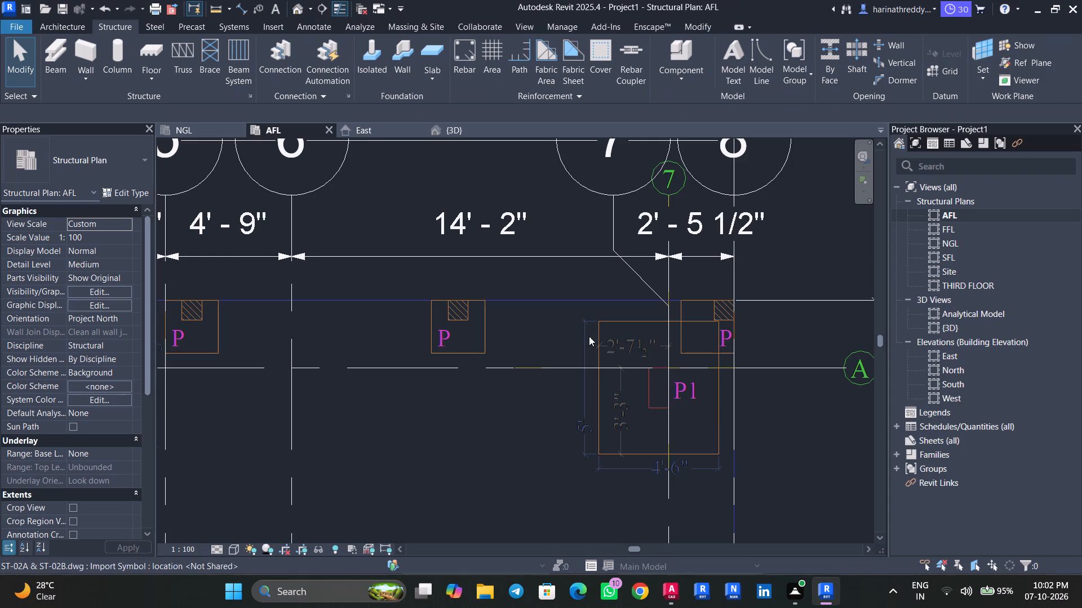
{"action": "scroll", "coordinate": [571, 334], "scroll_direction": "down", "scroll_amount": 3}
{"action": "middle_click_drag", "start_coordinate": [506, 389], "coordinate": [640, 387]}
{"action": "middle_click_drag", "start_coordinate": [584, 418], "coordinate": [620, 418]}
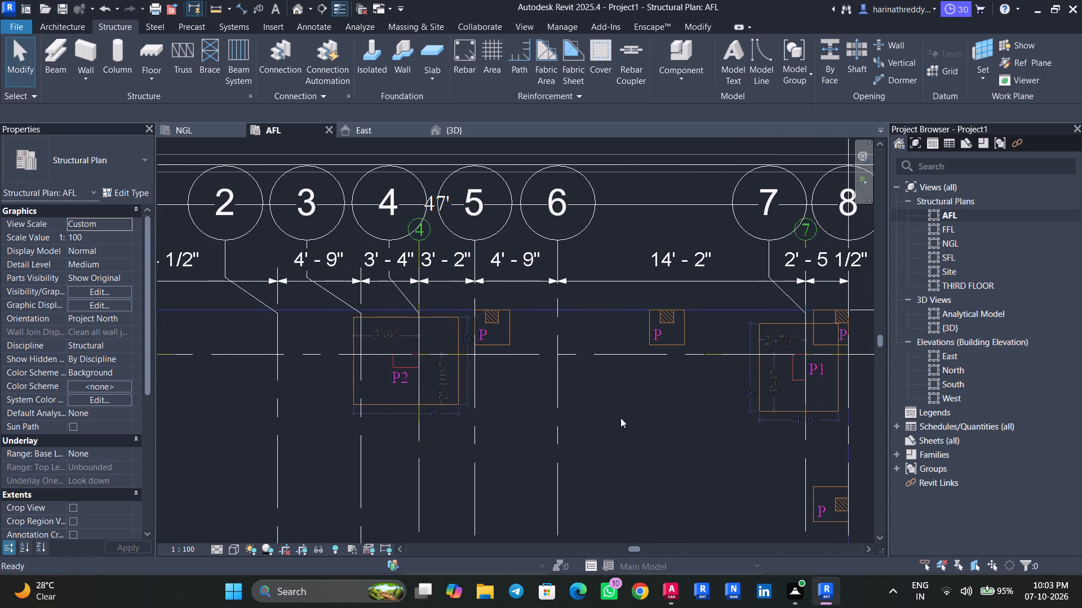
{"action": "left_click", "coordinate": [675, 586]}
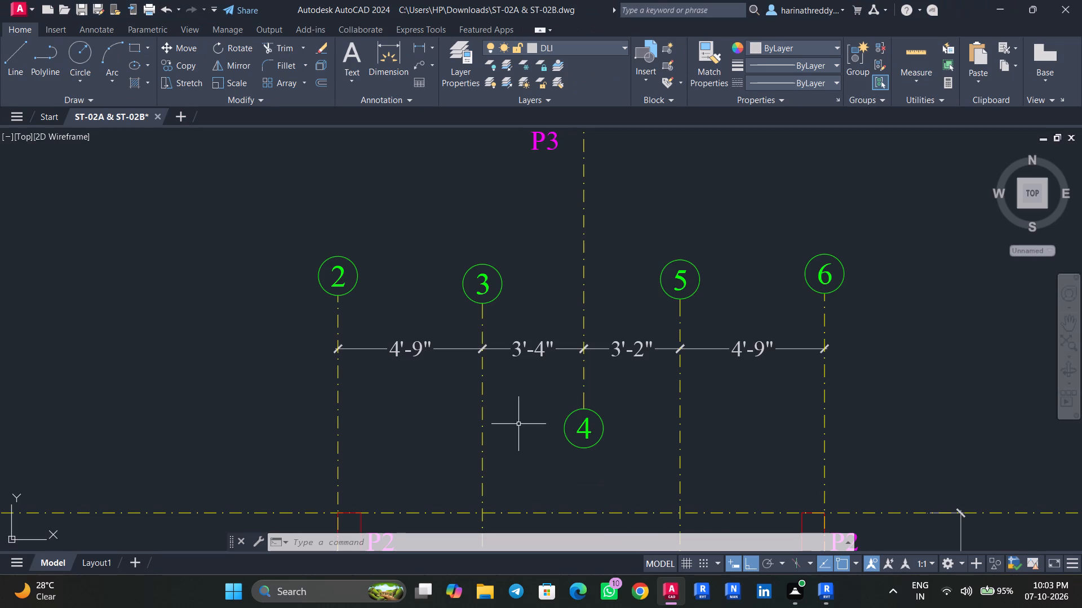
{"action": "middle_click_drag", "start_coordinate": [518, 424], "coordinate": [434, 423]}
{"action": "left_click", "coordinate": [816, 589]}
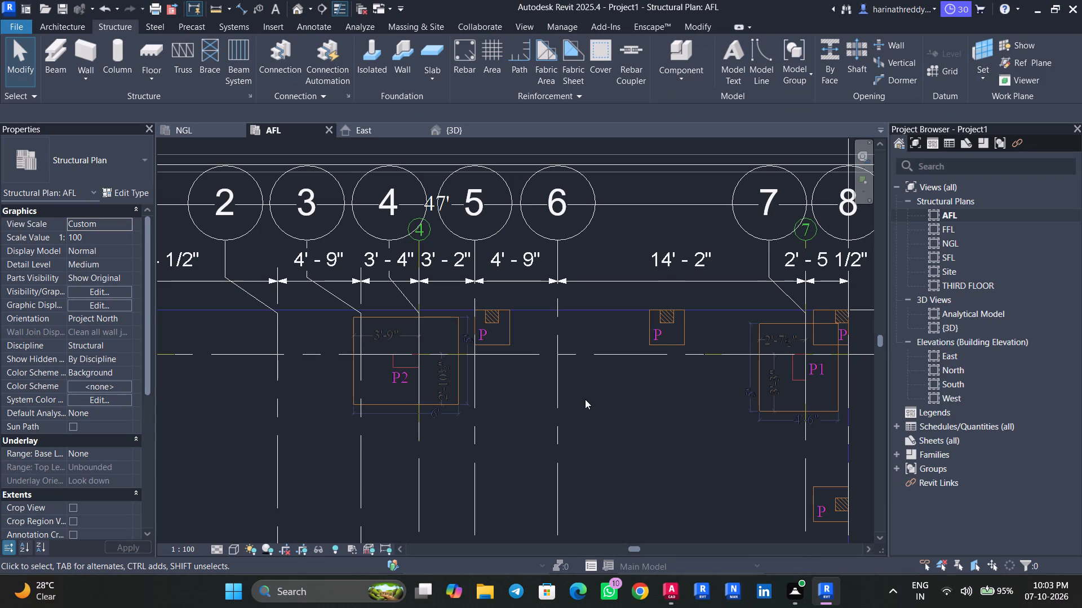
{"action": "left_click", "coordinate": [673, 587]}
{"action": "middle_click_drag", "start_coordinate": [600, 382], "coordinate": [479, 382]}
{"action": "scroll", "coordinate": [484, 374], "scroll_direction": "down", "scroll_amount": 2}
{"action": "scroll", "coordinate": [484, 374], "scroll_direction": "up", "scroll_amount": 1}
{"action": "scroll", "coordinate": [484, 374], "scroll_direction": "down", "scroll_amount": 1}
{"action": "scroll", "coordinate": [484, 374], "scroll_direction": "up", "scroll_amount": 1}
{"action": "scroll", "coordinate": [617, 346], "scroll_direction": "down", "scroll_amount": 2}
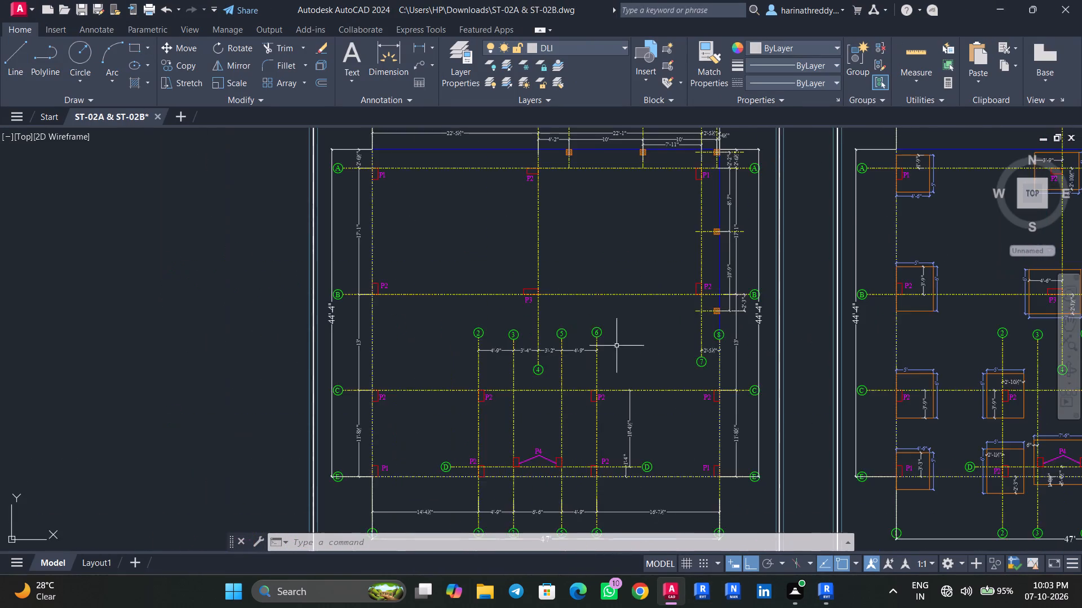
{"action": "middle_click_drag", "start_coordinate": [617, 346], "coordinate": [606, 307]}
{"action": "scroll", "coordinate": [614, 346], "scroll_direction": "up", "scroll_amount": 1}
{"action": "middle_click_drag", "start_coordinate": [657, 481], "coordinate": [607, 272]}
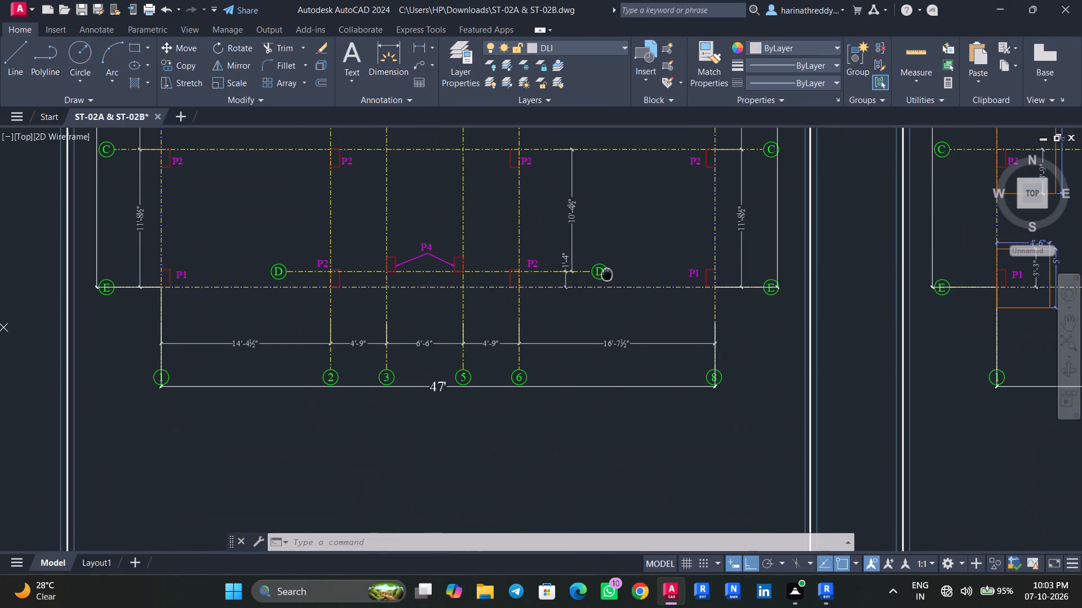
{"action": "middle_click_drag", "start_coordinate": [607, 272], "coordinate": [607, 272]}
{"action": "middle_click_drag", "start_coordinate": [620, 360], "coordinate": [589, 417]}
{"action": "scroll", "coordinate": [589, 417], "scroll_direction": "up", "scroll_amount": 1}
{"action": "scroll", "coordinate": [589, 417], "scroll_direction": "down", "scroll_amount": 1}
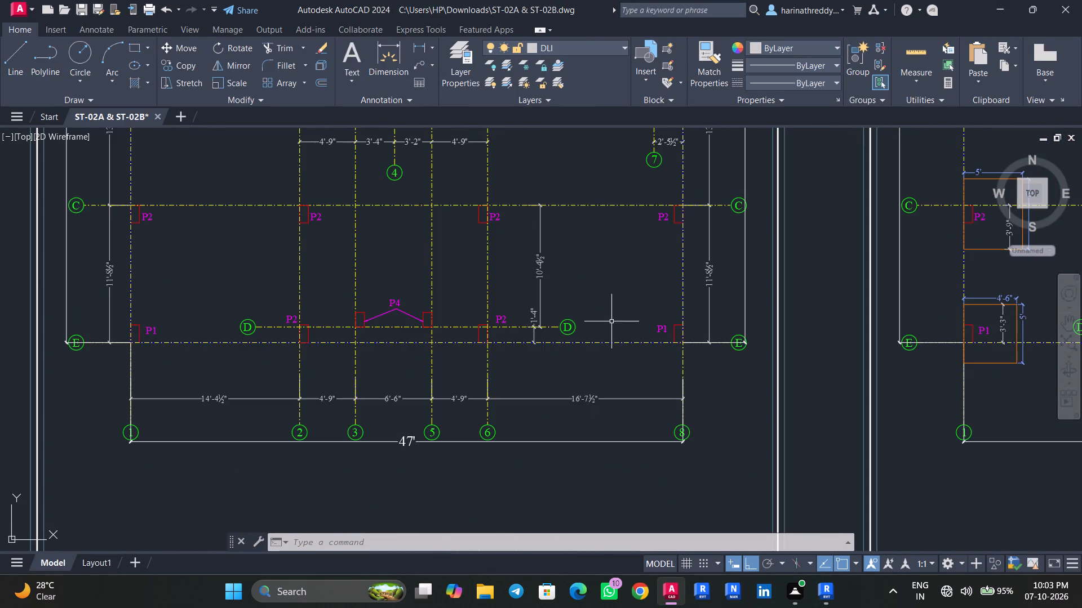
{"action": "middle_click_drag", "start_coordinate": [611, 341], "coordinate": [608, 470]}
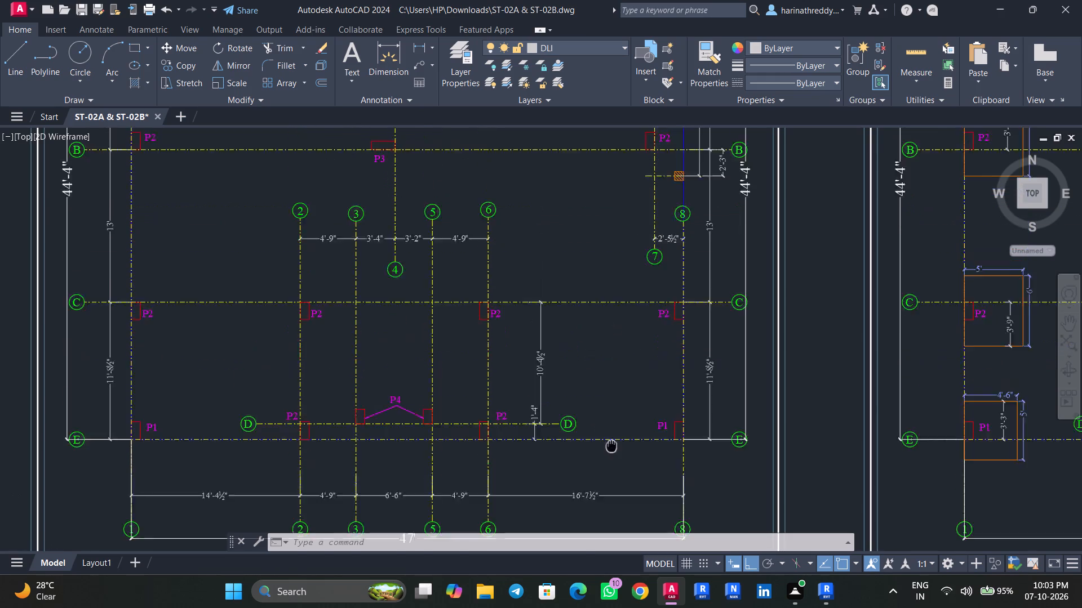
{"action": "middle_click_drag", "start_coordinate": [608, 470], "coordinate": [602, 503]}
{"action": "middle_click_drag", "start_coordinate": [592, 346], "coordinate": [613, 482]}
{"action": "middle_click_drag", "start_coordinate": [595, 377], "coordinate": [606, 506]}
{"action": "middle_click_drag", "start_coordinate": [599, 364], "coordinate": [605, 395]}
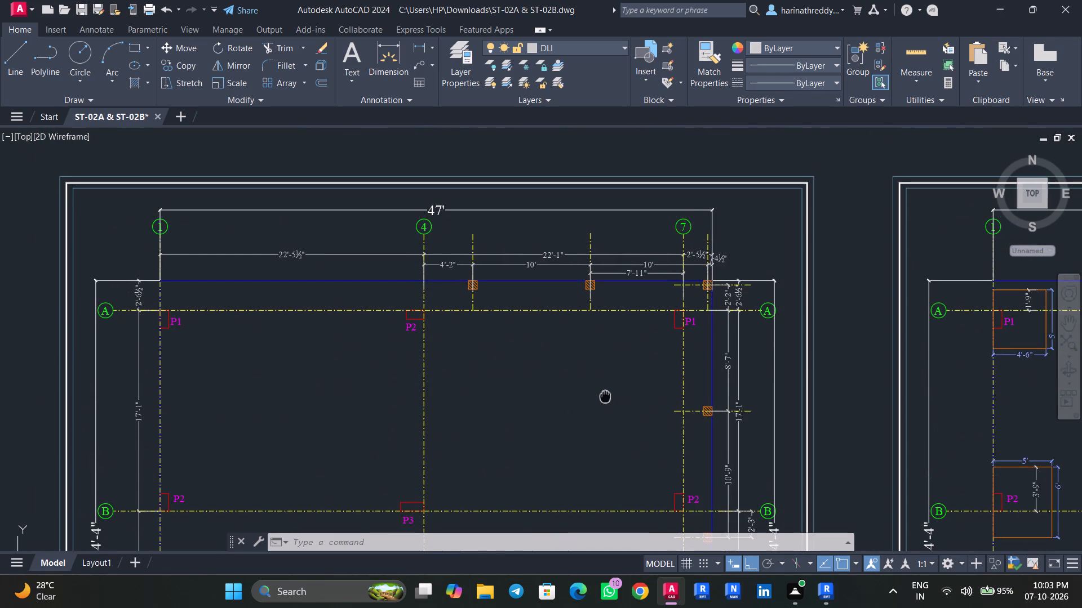
{"action": "middle_click_drag", "start_coordinate": [605, 395], "coordinate": [599, 144]}
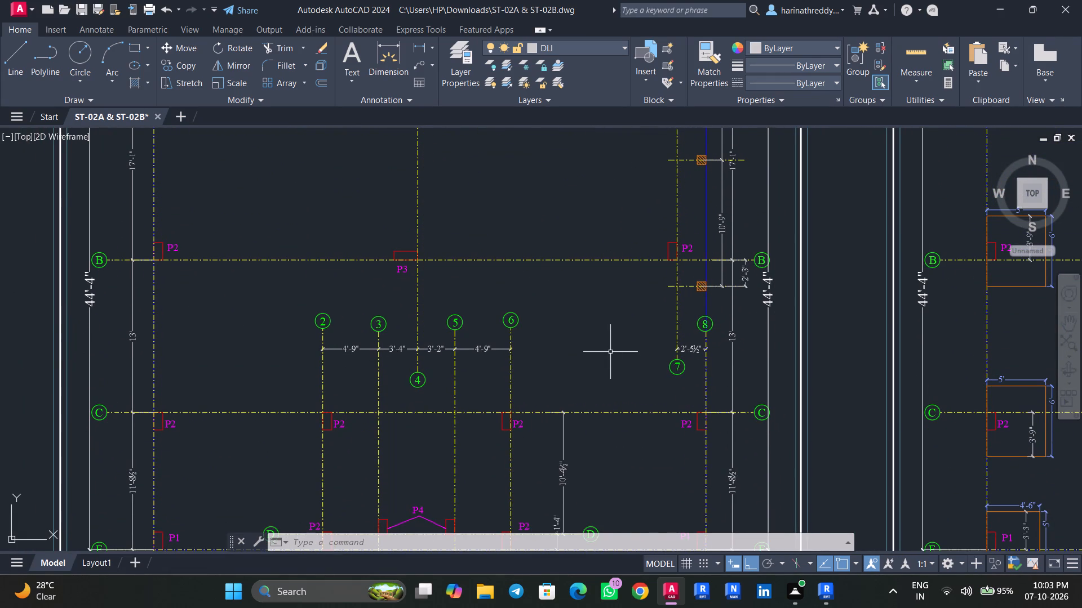
{"action": "middle_click_drag", "start_coordinate": [597, 348], "coordinate": [594, 335]}
{"action": "scroll", "coordinate": [592, 336], "scroll_direction": "up", "scroll_amount": 2}
{"action": "middle_click_drag", "start_coordinate": [592, 336], "coordinate": [593, 323]}
{"action": "scroll", "coordinate": [592, 336], "scroll_direction": "up", "scroll_amount": 1}
{"action": "scroll", "coordinate": [597, 332], "scroll_direction": "down", "scroll_amount": 1}
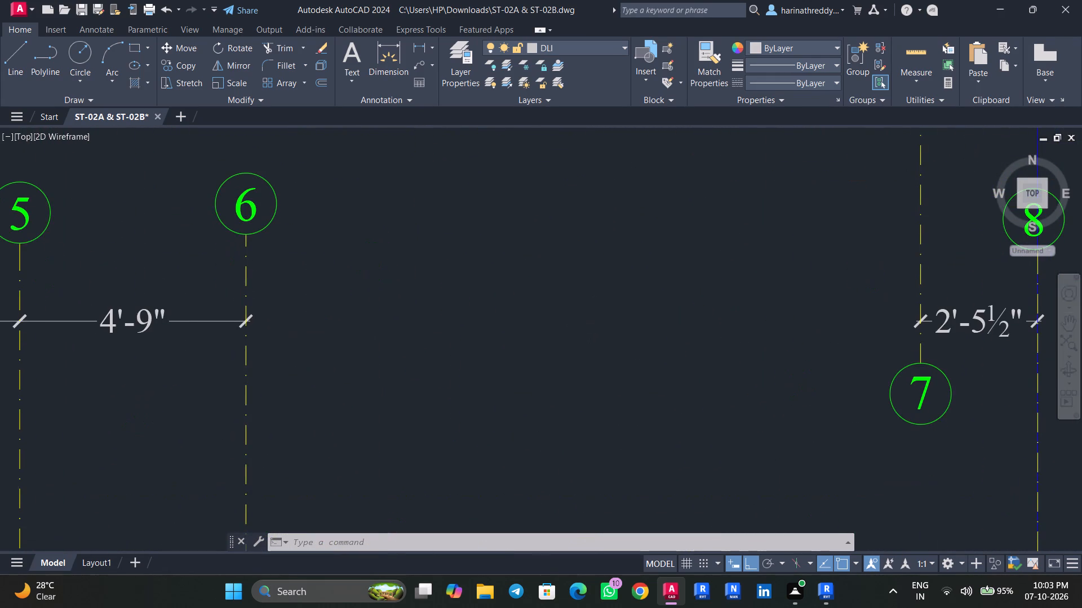
Measure the distance between grids 6 and 7 in the AutoCAD drawing with a trial DIM dimension.
{"action": "type", "text": "DIM"}
{"action": "key", "text": "Return"}
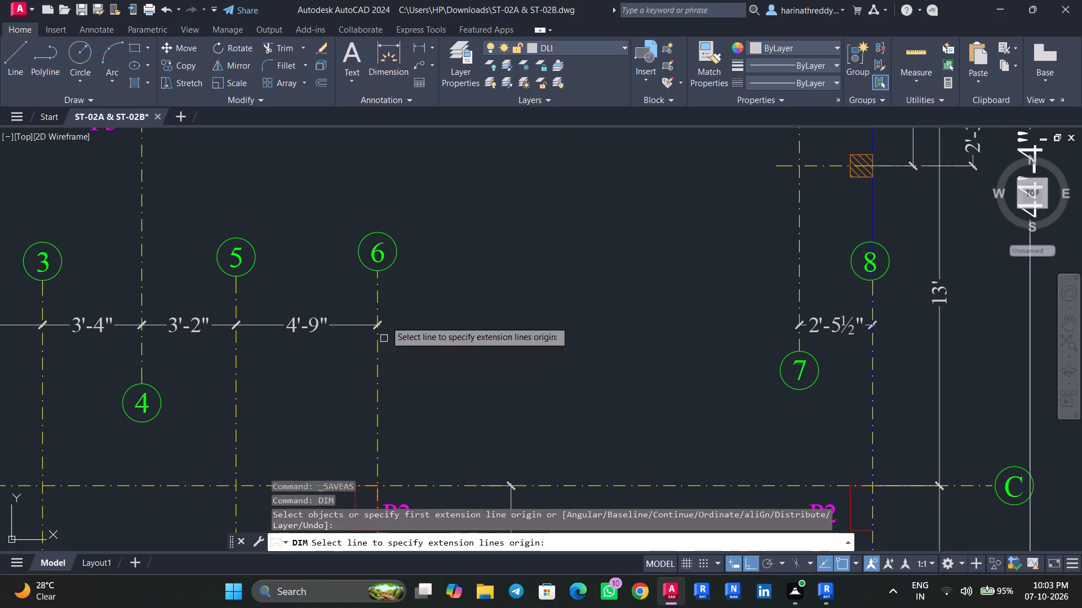
{"action": "scroll", "coordinate": [382, 276], "scroll_direction": "up", "scroll_amount": 3}
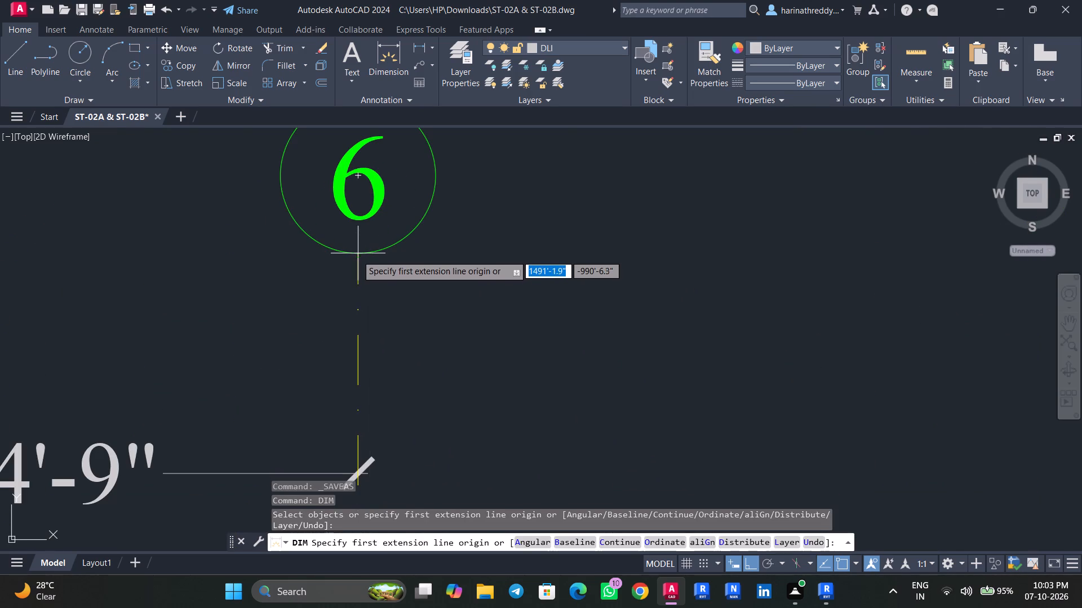
{"action": "left_click", "coordinate": [357, 254]}
{"action": "scroll", "coordinate": [566, 259], "scroll_direction": "down", "scroll_amount": 5}
{"action": "middle_click_drag", "start_coordinate": [566, 259], "coordinate": [457, 279]}
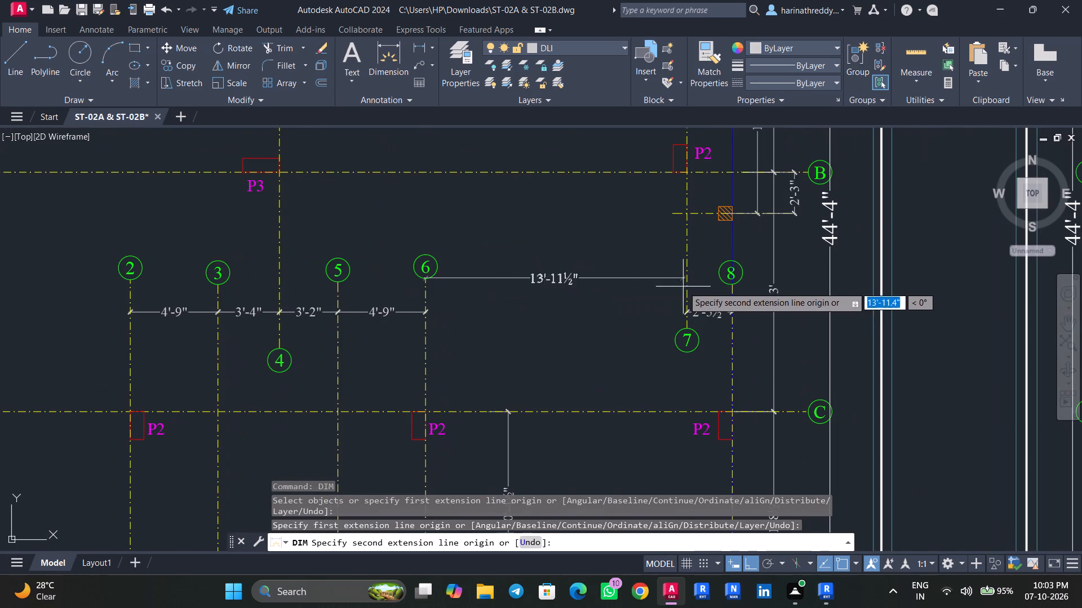
{"action": "scroll", "coordinate": [686, 276], "scroll_direction": "up", "scroll_amount": 2}
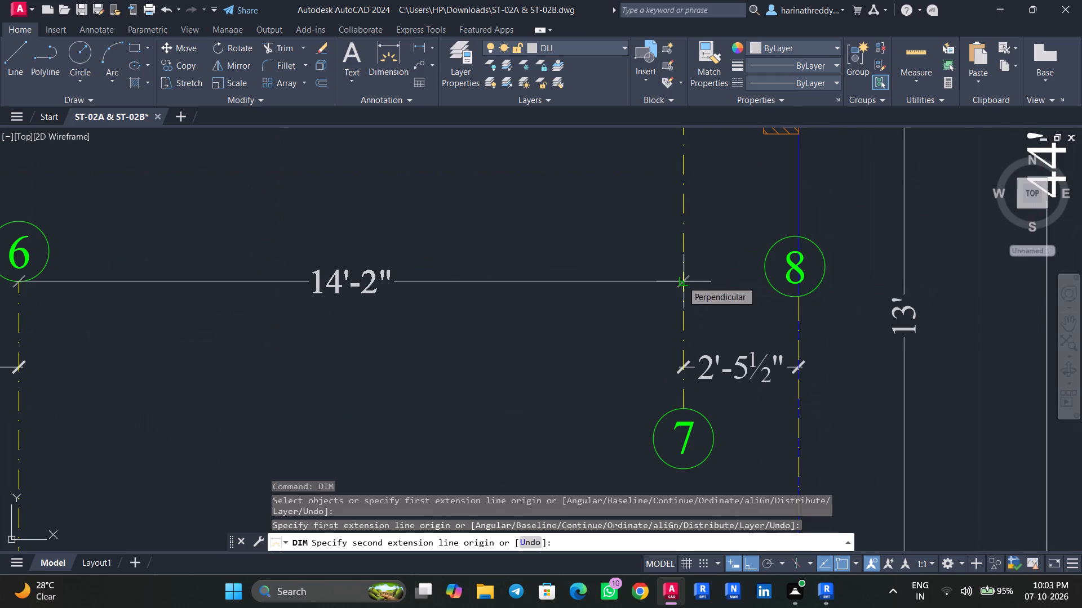
{"action": "scroll", "coordinate": [682, 281], "scroll_direction": "up", "scroll_amount": 5}
{"action": "scroll", "coordinate": [682, 281], "scroll_direction": "down", "scroll_amount": 1}
{"action": "scroll", "coordinate": [682, 281], "scroll_direction": "up", "scroll_amount": 1}
{"action": "scroll", "coordinate": [682, 281], "scroll_direction": "down", "scroll_amount": 6}
{"action": "key", "text": "Escape"}
{"action": "key", "text": "Escape"}
{"action": "key", "text": "Escape"}
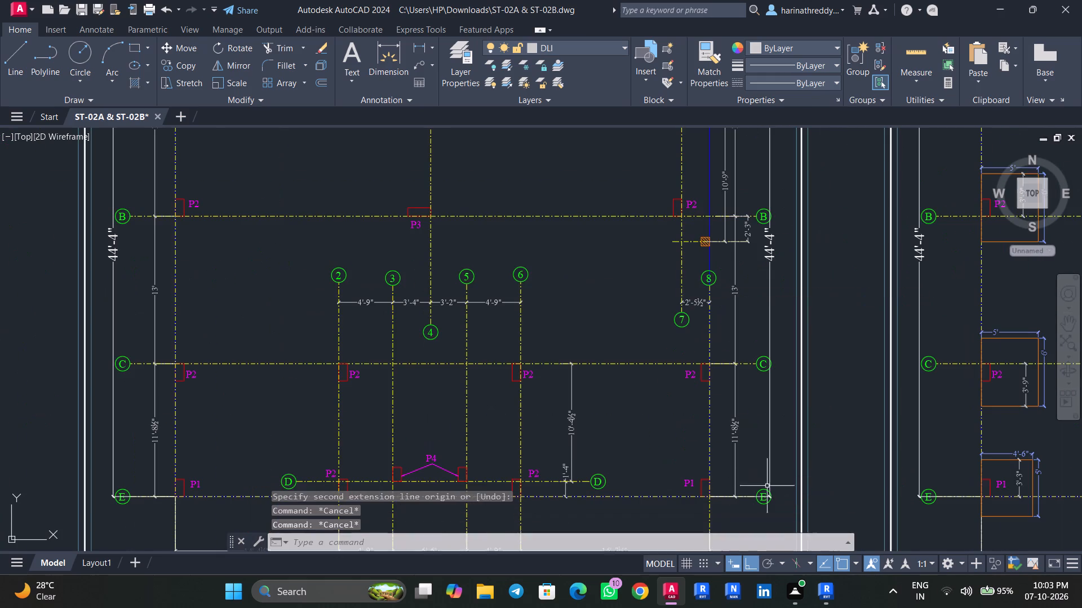
{"action": "key", "text": "Escape"}
{"action": "key", "text": "Escape"}
Switch to Revit and add a continuous aligned dimension string across grids A through D, between their bubbles and grid 1.
{"action": "left_click", "coordinate": [822, 602]}
{"action": "scroll", "coordinate": [650, 401], "scroll_direction": "down", "scroll_amount": 4}
{"action": "middle_click_drag", "start_coordinate": [646, 409], "coordinate": [567, 250]}
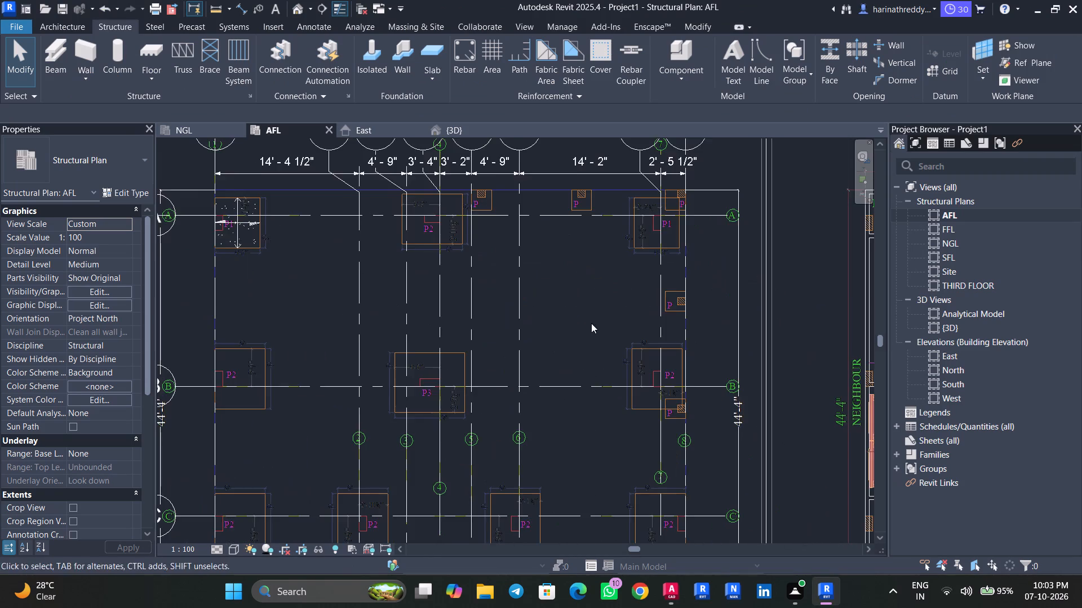
{"action": "middle_click_drag", "start_coordinate": [588, 312], "coordinate": [597, 239]}
{"action": "scroll", "coordinate": [592, 271], "scroll_direction": "down", "scroll_amount": 4}
{"action": "scroll", "coordinate": [357, 220], "scroll_direction": "up", "scroll_amount": 1}
{"action": "scroll", "coordinate": [357, 220], "scroll_direction": "down", "scroll_amount": 1}
{"action": "scroll", "coordinate": [357, 220], "scroll_direction": "up", "scroll_amount": 1}
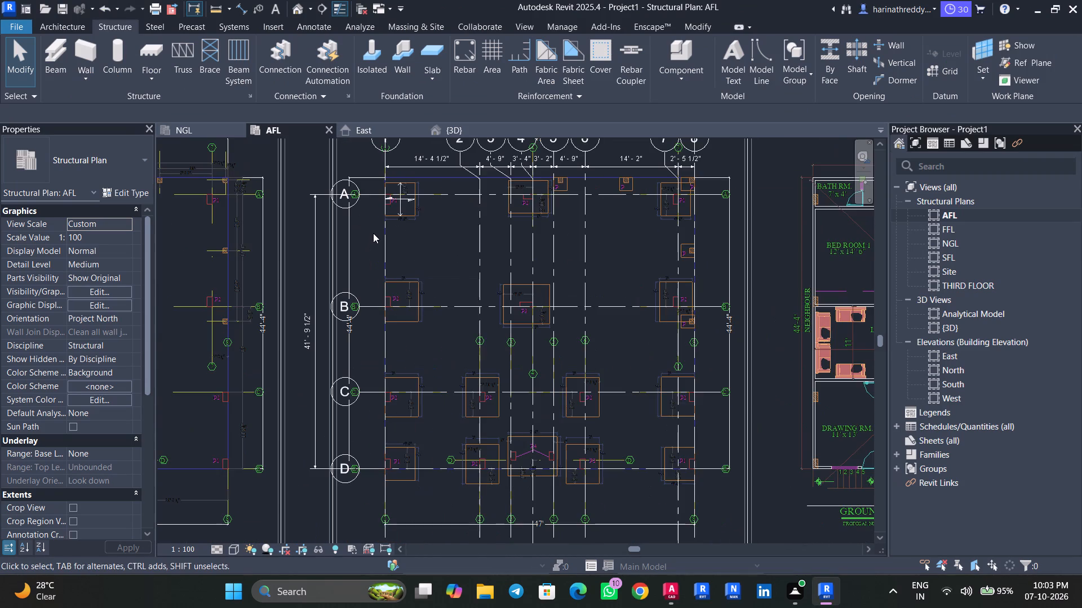
{"action": "key", "text": "d"}
{"action": "key", "text": "i"}
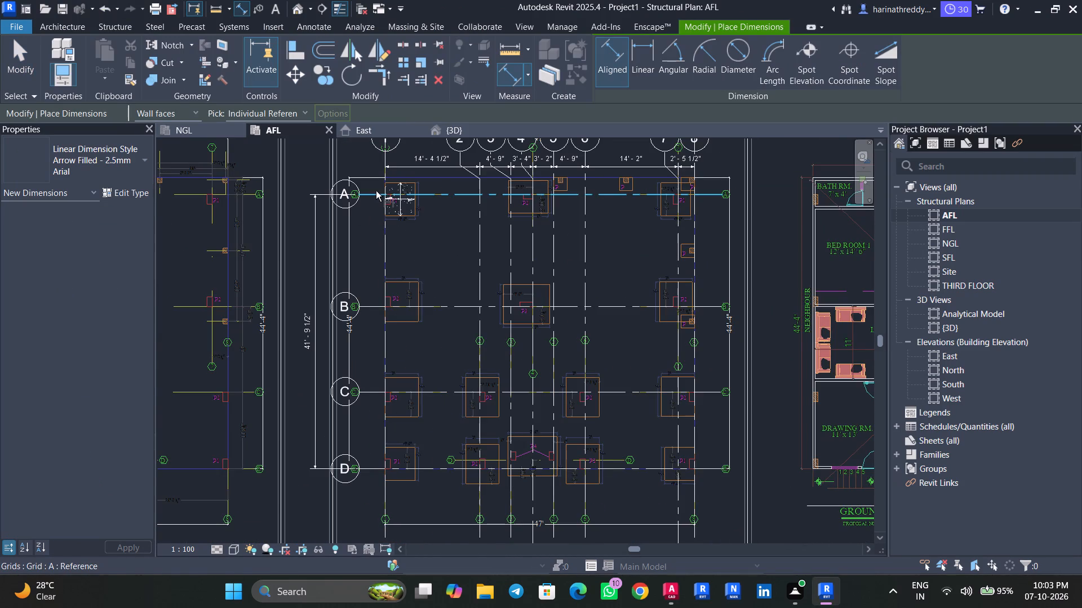
{"action": "left_click", "coordinate": [376, 191]}
{"action": "left_click", "coordinate": [373, 304]}
{"action": "left_click", "coordinate": [375, 391]}
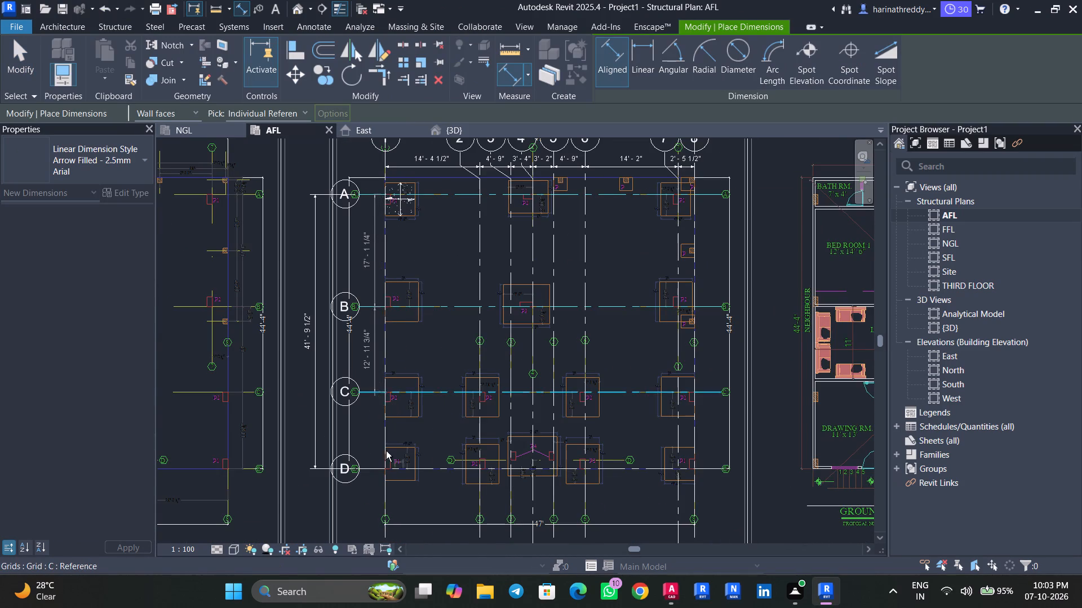
{"action": "left_click", "coordinate": [374, 466]}
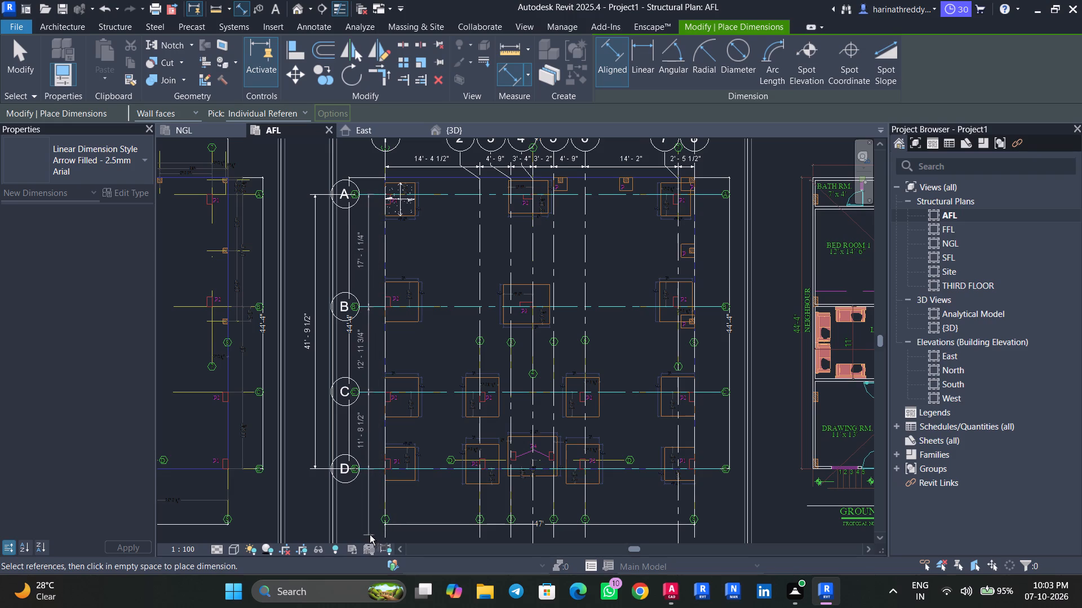
{"action": "left_click", "coordinate": [367, 532]}
{"action": "key", "text": "Escape"}
{"action": "key", "text": "Escape"}
{"action": "key", "text": "Escape"}
{"action": "key", "text": "Escape"}
{"action": "key", "text": "Escape"}
{"action": "key", "text": "Escape"}
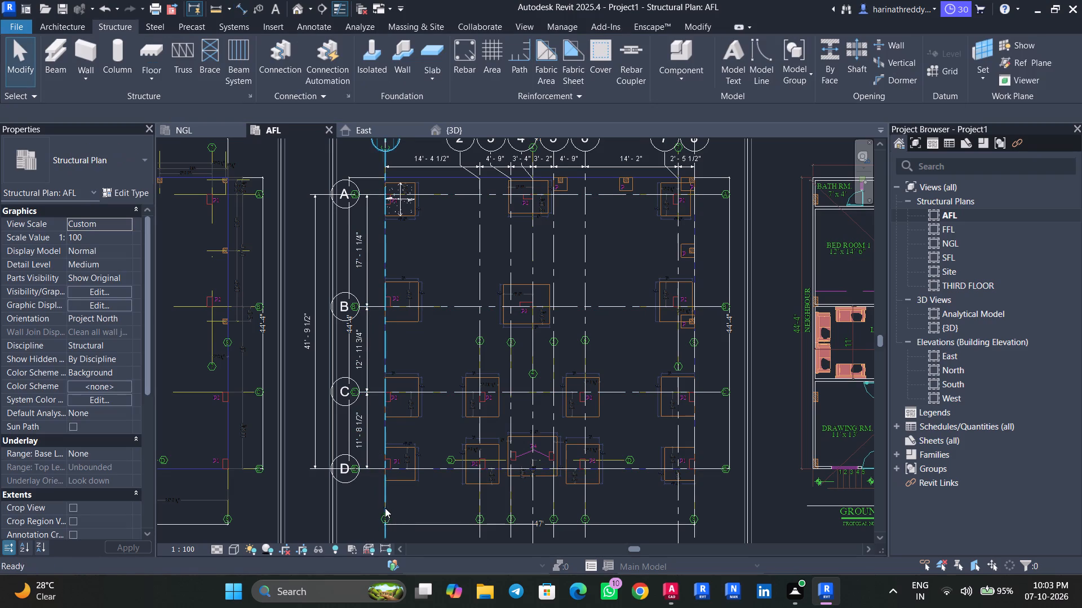
{"action": "key", "text": "Escape"}
{"action": "key", "text": "Escape"}
{"action": "key", "text": "Escape"}
{"action": "scroll", "coordinate": [464, 516], "scroll_direction": "down", "scroll_amount": 3}
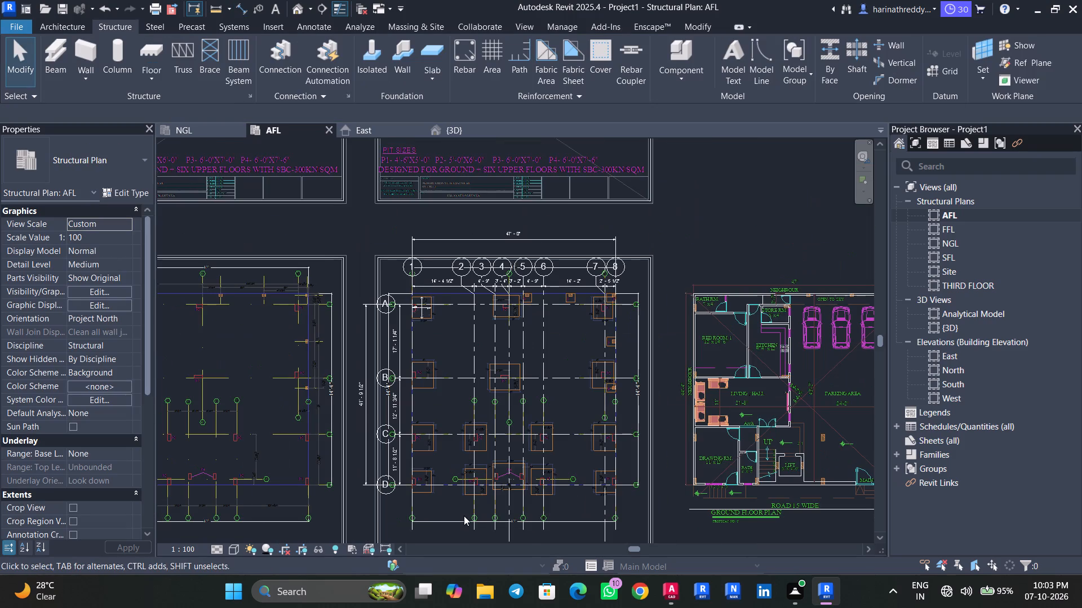
Compare the lettered grid rows in the Revit AFL plan with the AutoCAD column layout, checking the rows below grid B.
{"action": "scroll", "coordinate": [474, 508], "scroll_direction": "up", "scroll_amount": 6}
{"action": "middle_click_drag", "start_coordinate": [454, 499], "coordinate": [451, 474]}
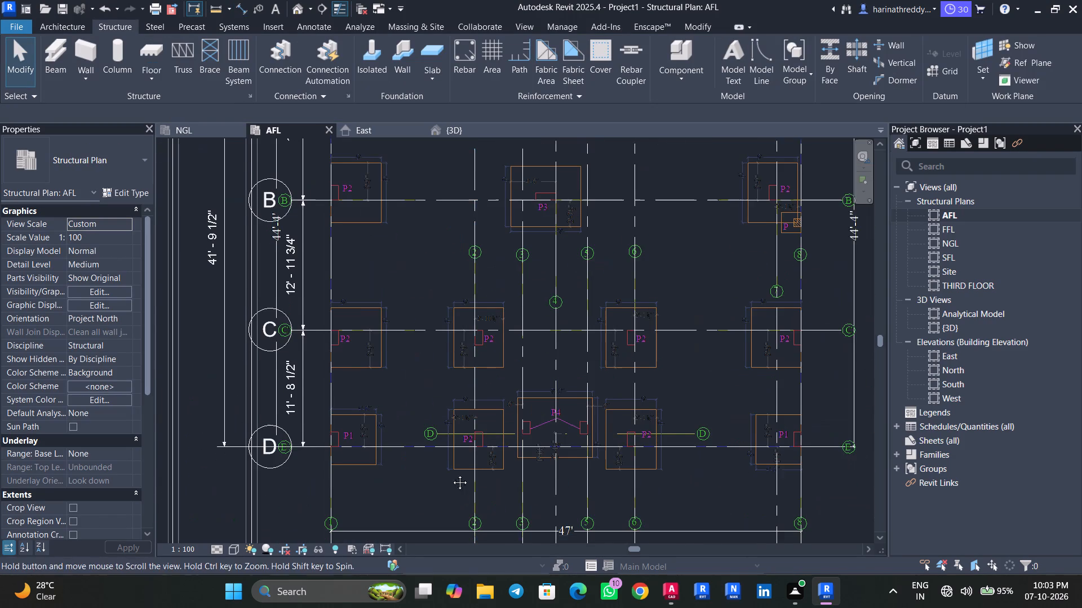
{"action": "middle_click_drag", "start_coordinate": [451, 474], "coordinate": [451, 462]}
{"action": "scroll", "coordinate": [423, 502], "scroll_direction": "down", "scroll_amount": 3}
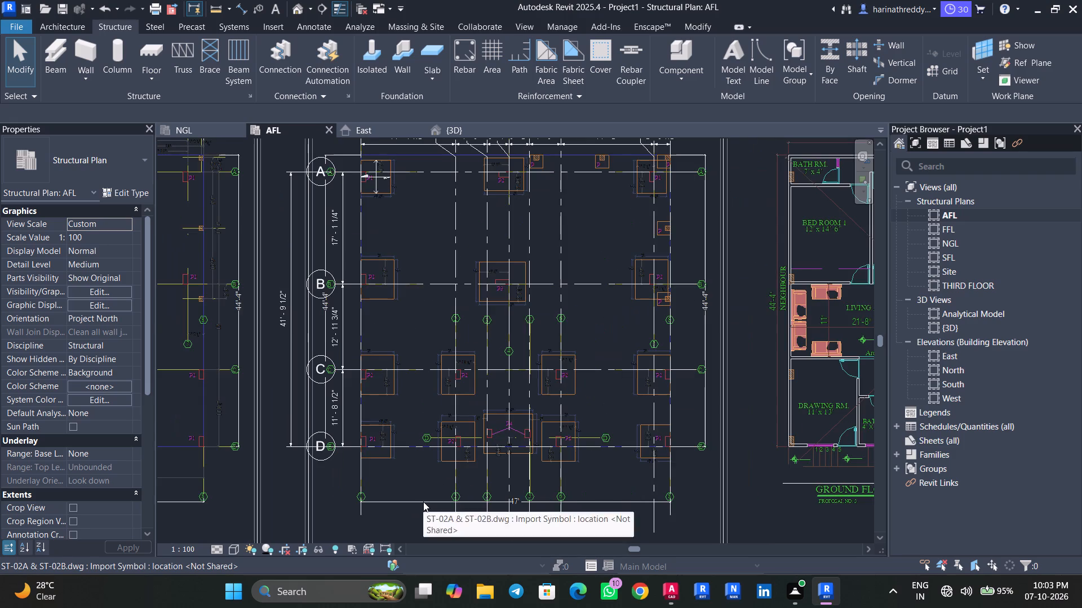
{"action": "scroll", "coordinate": [290, 314], "scroll_direction": "up", "scroll_amount": 4}
{"action": "middle_click_drag", "start_coordinate": [266, 383], "coordinate": [302, 551]}
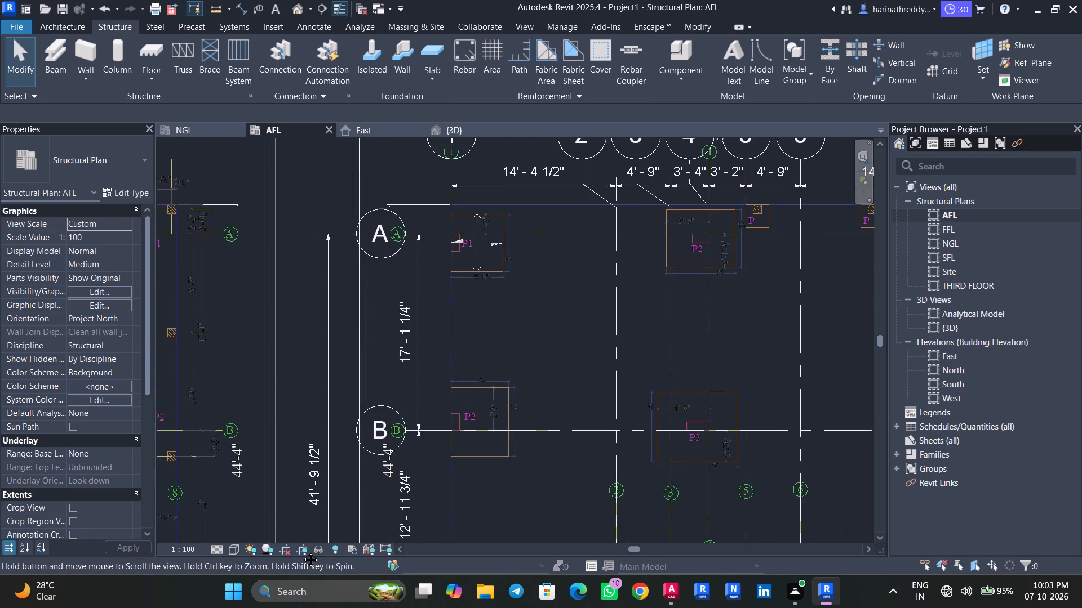
{"action": "middle_click_drag", "start_coordinate": [302, 551], "coordinate": [331, 294]}
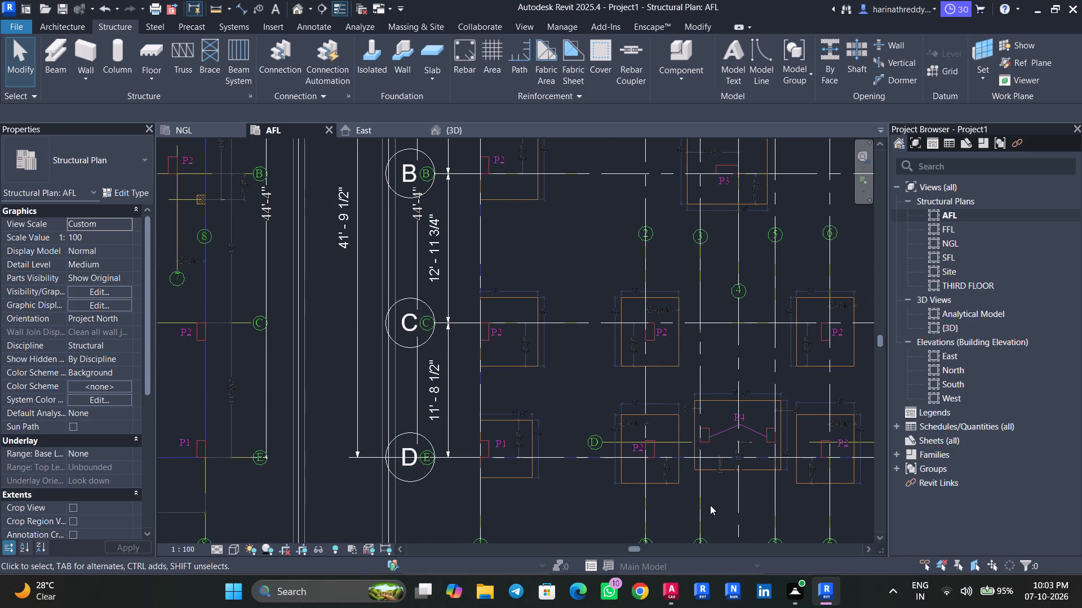
{"action": "middle_click_drag", "start_coordinate": [566, 482], "coordinate": [562, 428]}
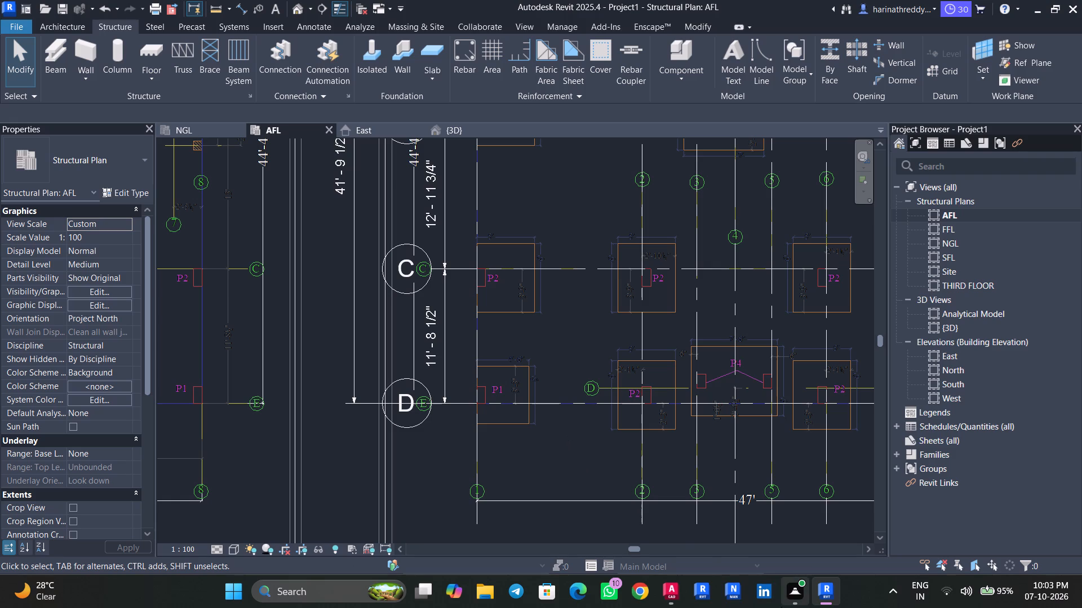
{"action": "left_click", "coordinate": [677, 602]}
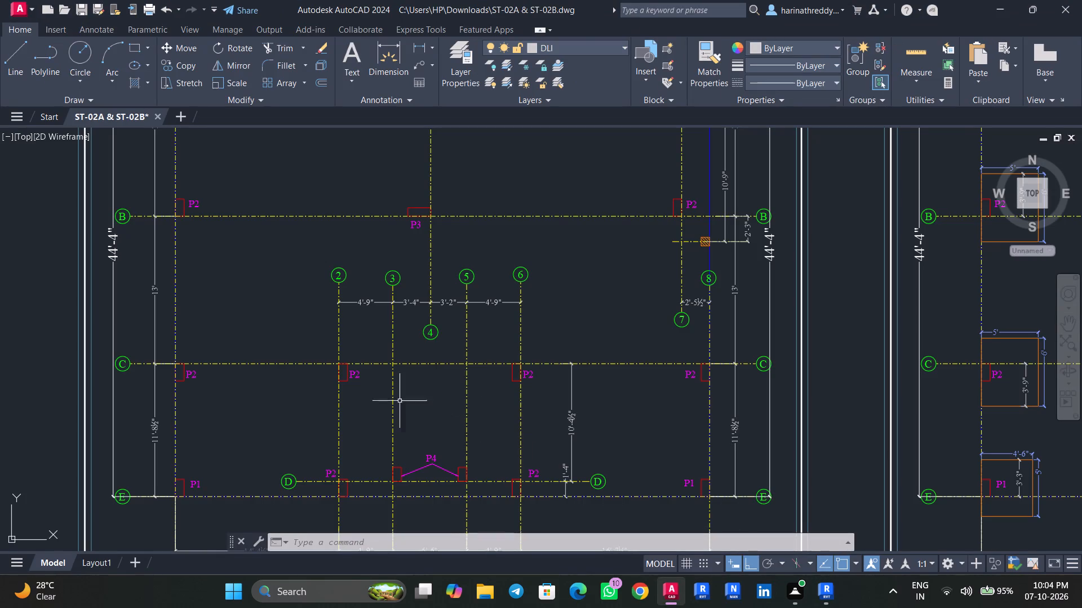
{"action": "middle_click_drag", "start_coordinate": [271, 429], "coordinate": [362, 299]}
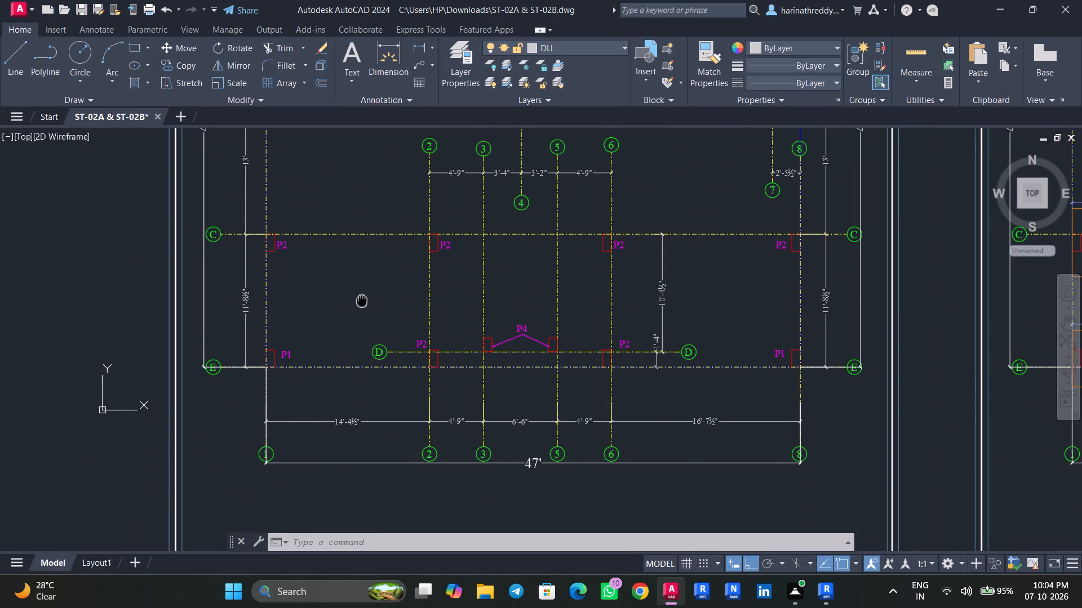
{"action": "middle_click_drag", "start_coordinate": [362, 299], "coordinate": [387, 537]}
{"action": "middle_click_drag", "start_coordinate": [369, 361], "coordinate": [398, 227]}
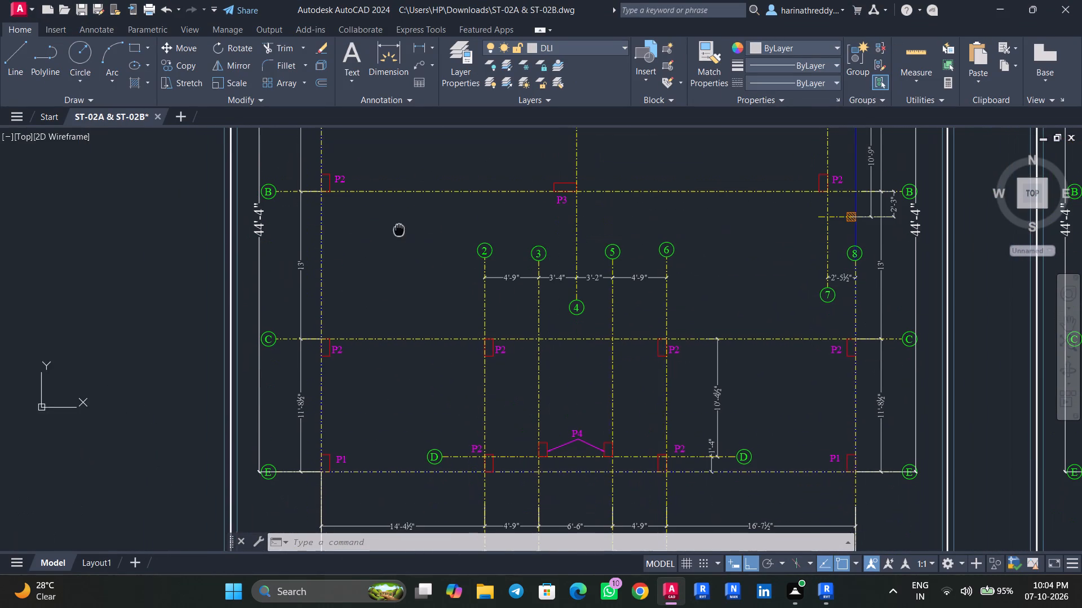
{"action": "middle_click_drag", "start_coordinate": [398, 227], "coordinate": [398, 226]}
{"action": "middle_click_drag", "start_coordinate": [419, 329], "coordinate": [416, 310]}
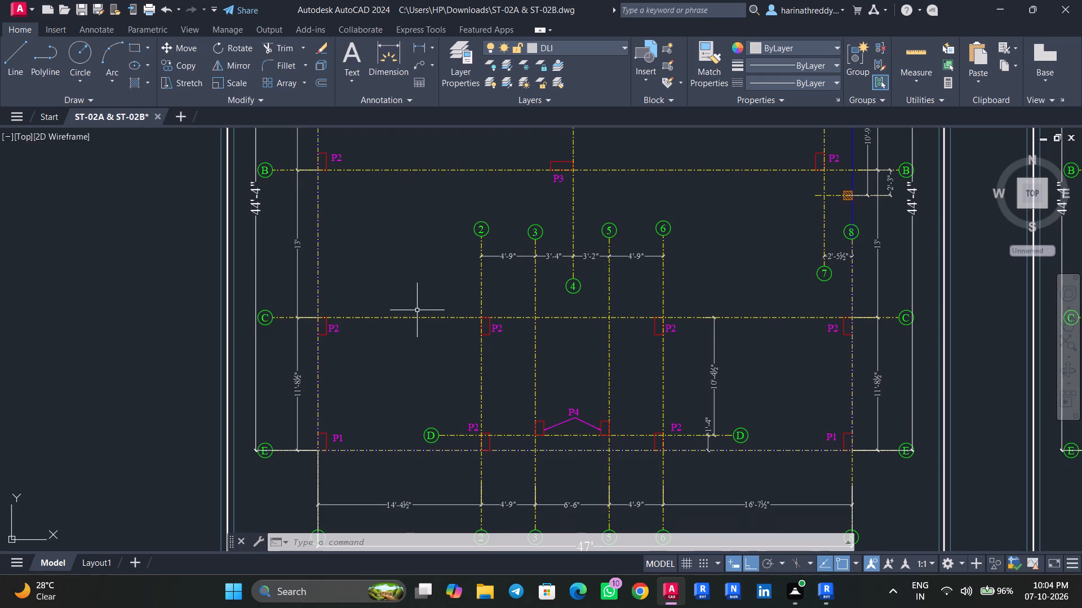
Switch to Revit and rename the lowest lettered grid, on the DWG's E line, as E.
{"action": "left_click", "coordinate": [833, 587]}
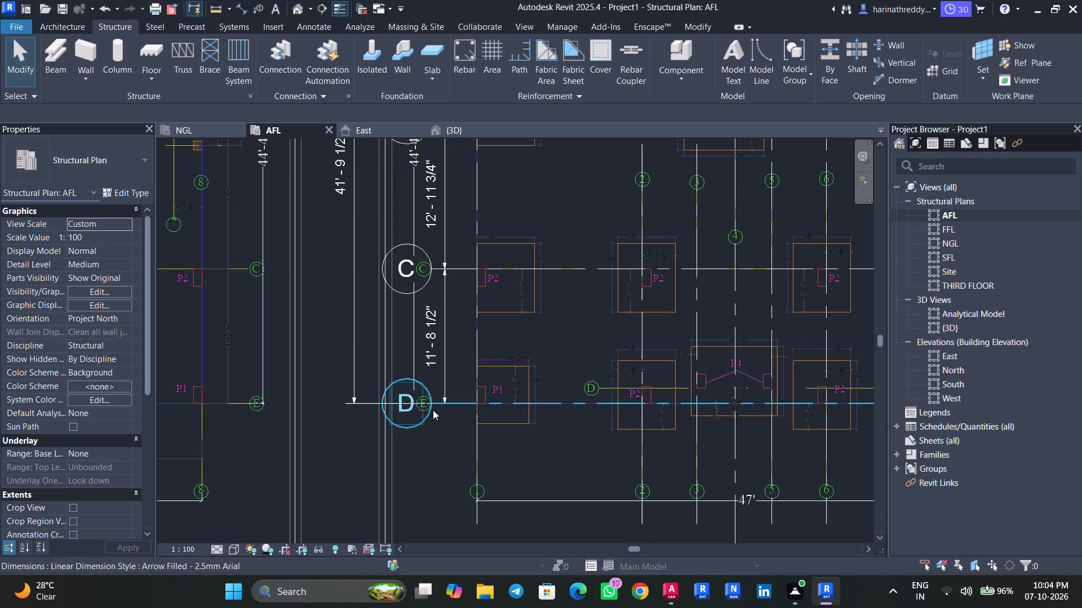
{"action": "middle_click_drag", "start_coordinate": [451, 426], "coordinate": [466, 487]}
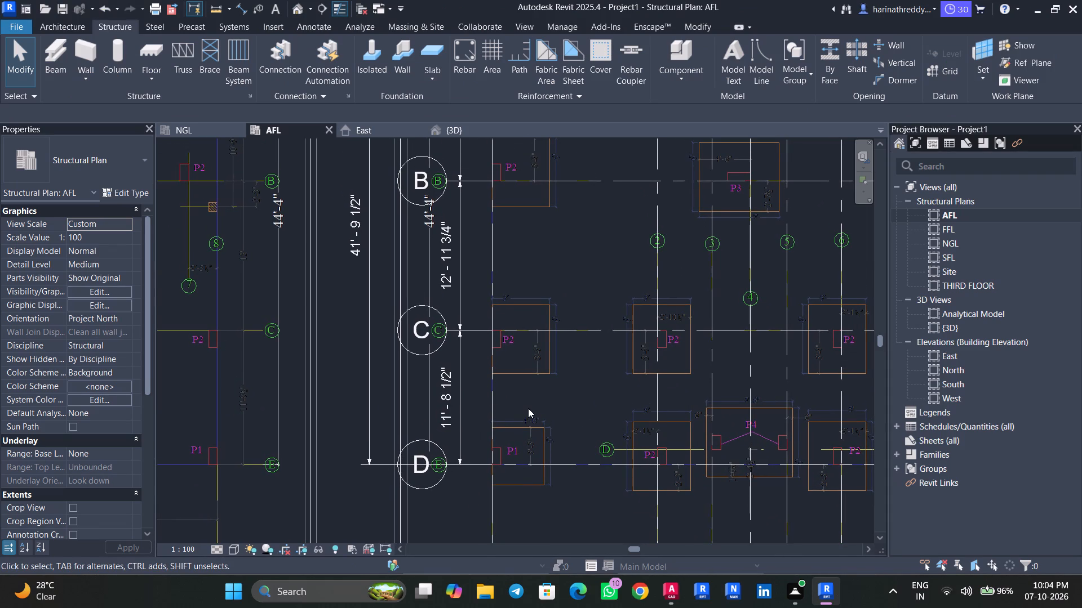
{"action": "middle_click_drag", "start_coordinate": [528, 408], "coordinate": [530, 485]}
{"action": "middle_click_drag", "start_coordinate": [538, 367], "coordinate": [547, 481]}
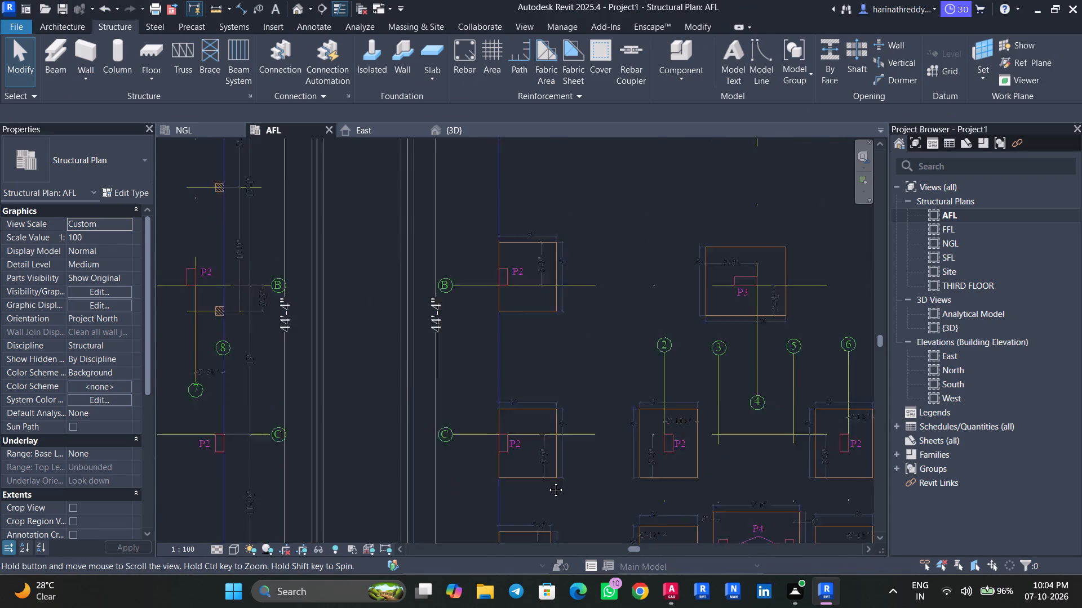
{"action": "middle_click_drag", "start_coordinate": [547, 481], "coordinate": [548, 489]}
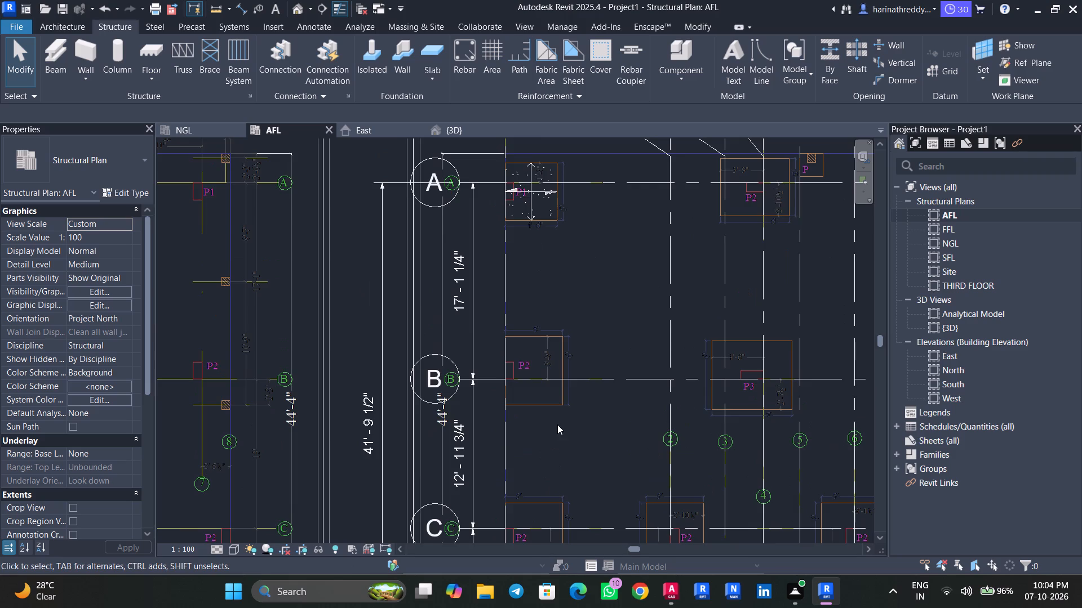
{"action": "middle_click_drag", "start_coordinate": [557, 424], "coordinate": [540, 361]}
{"action": "middle_click_drag", "start_coordinate": [540, 363], "coordinate": [498, 290]}
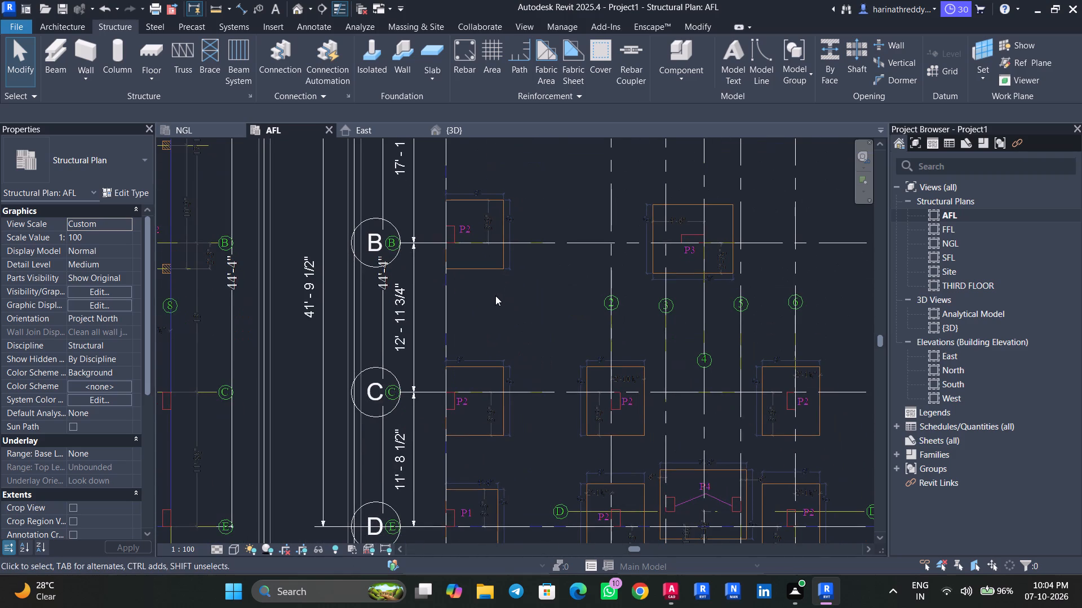
{"action": "middle_click_drag", "start_coordinate": [526, 403], "coordinate": [497, 359]}
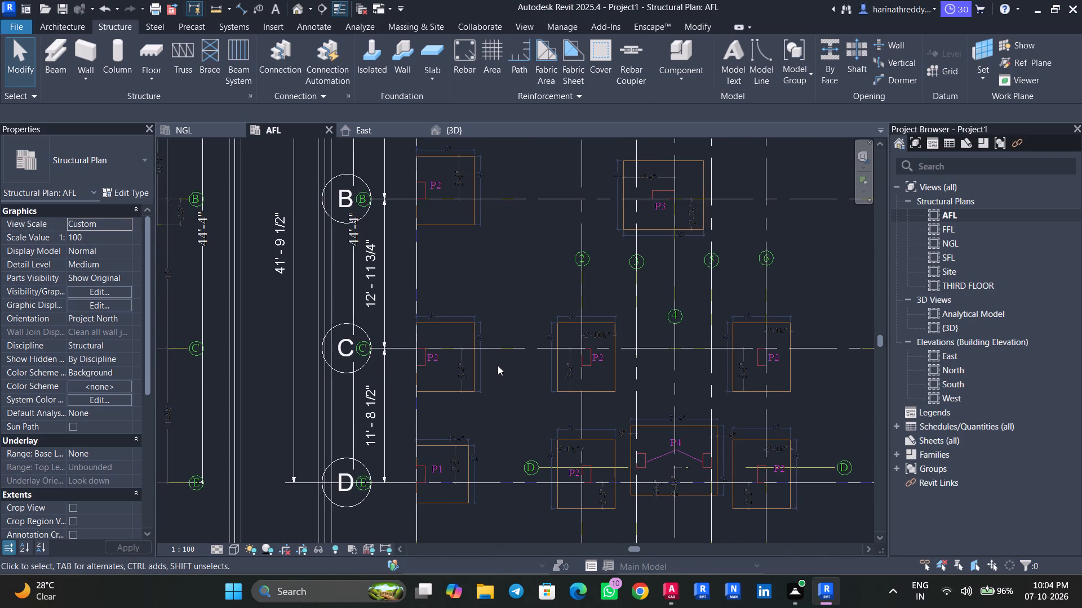
{"action": "left_click", "coordinate": [351, 497]}
{"action": "left_click", "coordinate": [347, 492]}
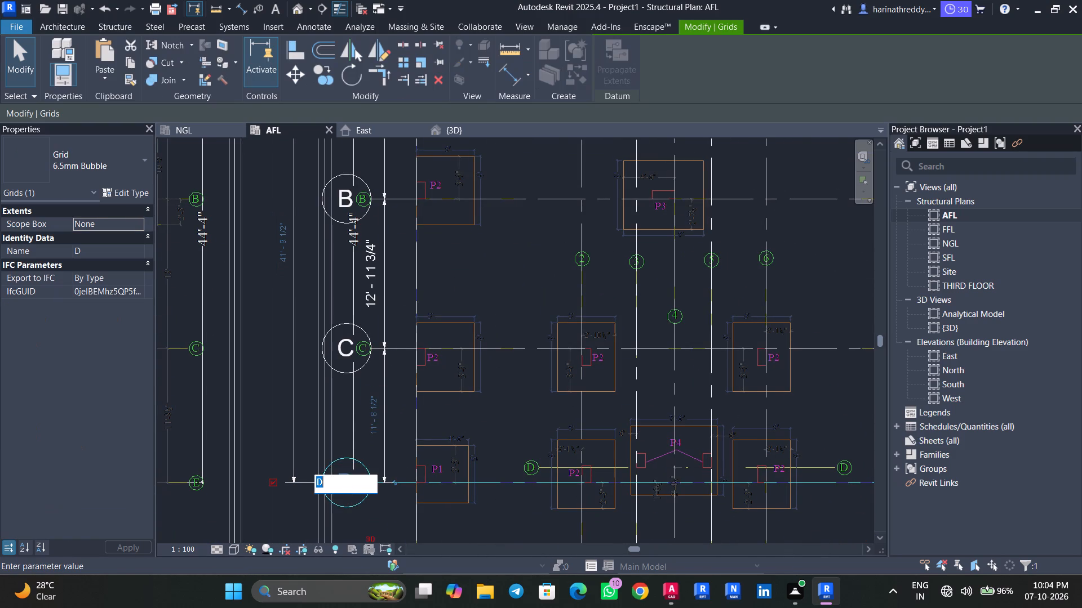
{"action": "key", "text": "e"}
{"action": "left_click", "coordinate": [527, 516]}
{"action": "scroll", "coordinate": [525, 509], "scroll_direction": "up", "scroll_amount": 3}
{"action": "middle_click_drag", "start_coordinate": [522, 509], "coordinate": [438, 486]}
{"action": "key", "text": "Escape"}
{"action": "key", "text": "Escape"}
{"action": "key", "text": "Escape"}
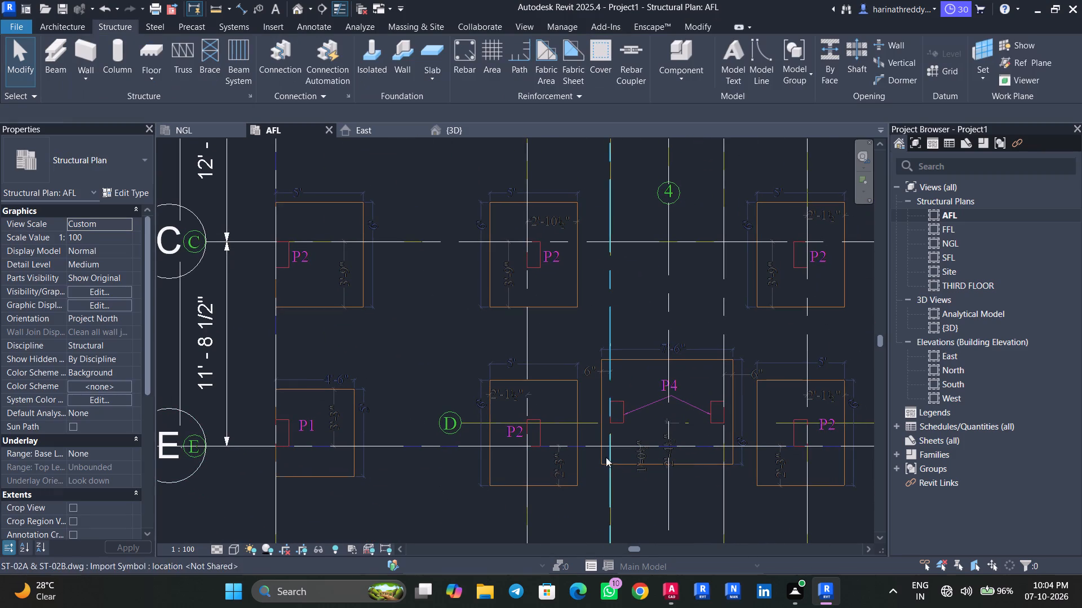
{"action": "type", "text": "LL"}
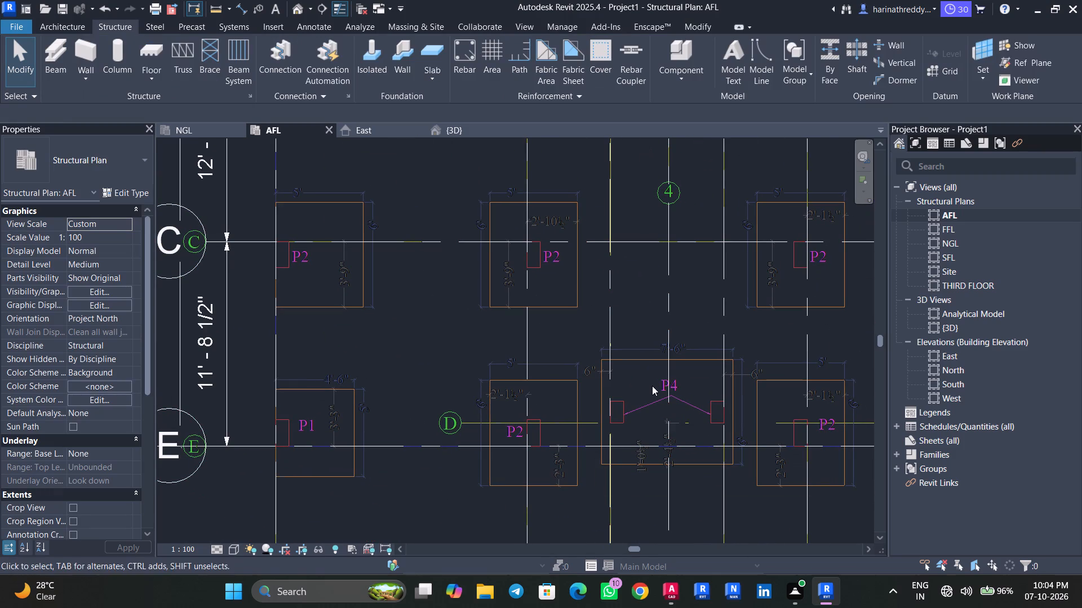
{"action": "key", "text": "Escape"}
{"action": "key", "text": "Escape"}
Place a grid by picking the DWG's short D reference line, just above grid E.
{"action": "type", "text": "GR"}
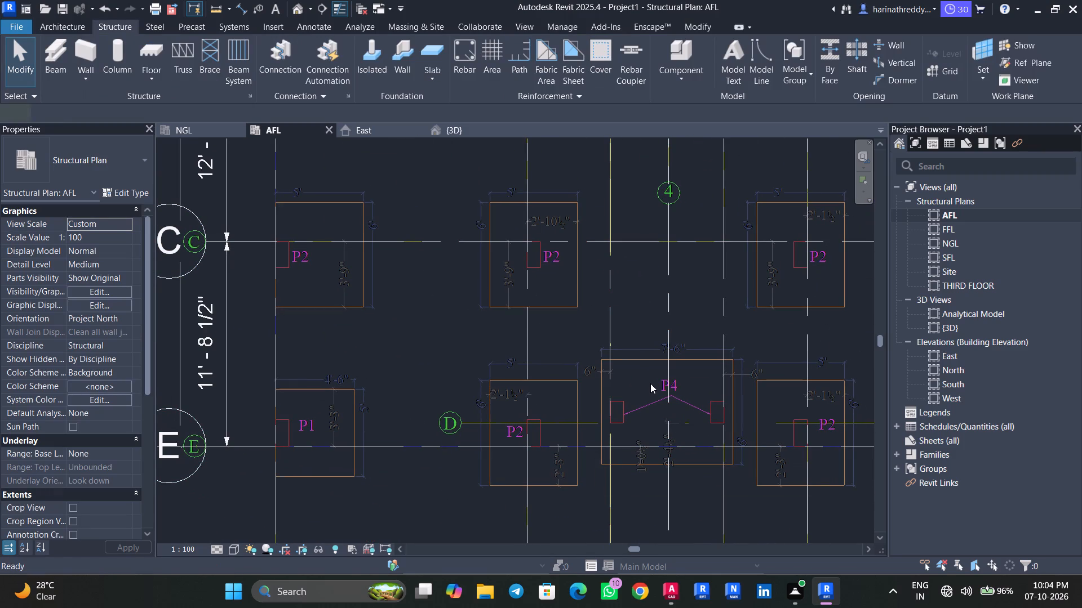
{"action": "left_click", "coordinate": [655, 50]}
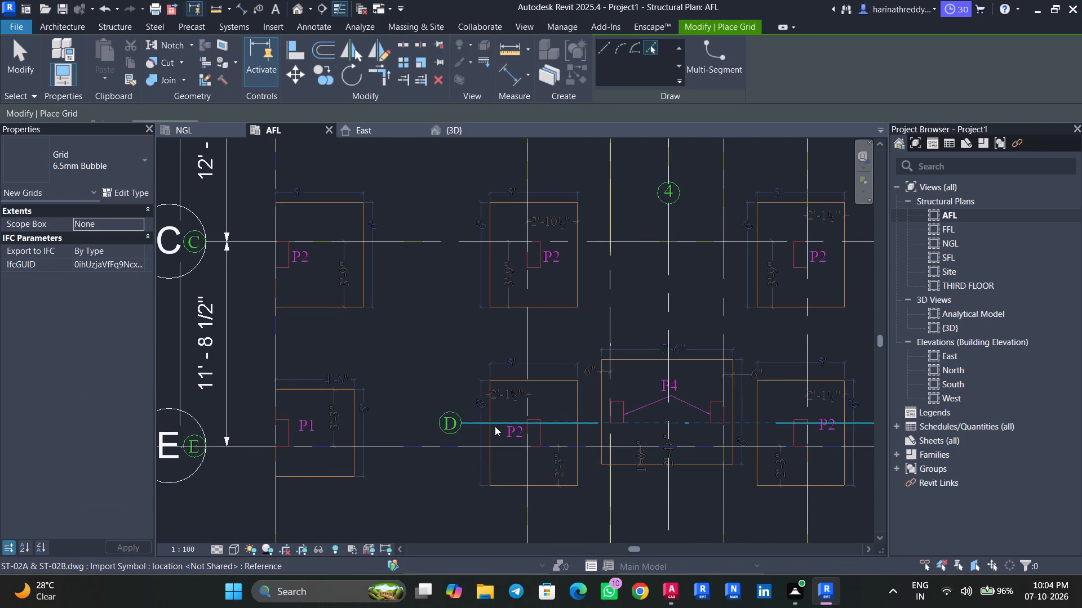
{"action": "left_click", "coordinate": [495, 426]}
{"action": "key", "text": "Escape"}
{"action": "key", "text": "Escape"}
Show the new grid's bubble only at the end facing grid 1 and rename the grid as D.
{"action": "left_click", "coordinate": [470, 426]}
{"action": "scroll", "coordinate": [470, 426], "scroll_direction": "down", "scroll_amount": 4}
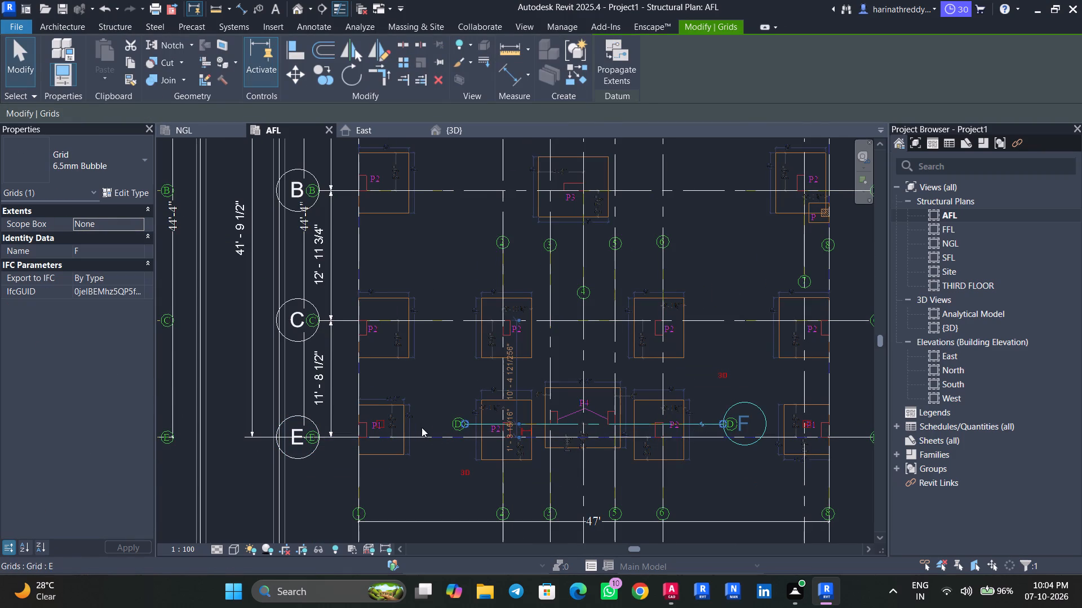
{"action": "left_click", "coordinate": [378, 427]}
{"action": "left_click", "coordinate": [805, 428]}
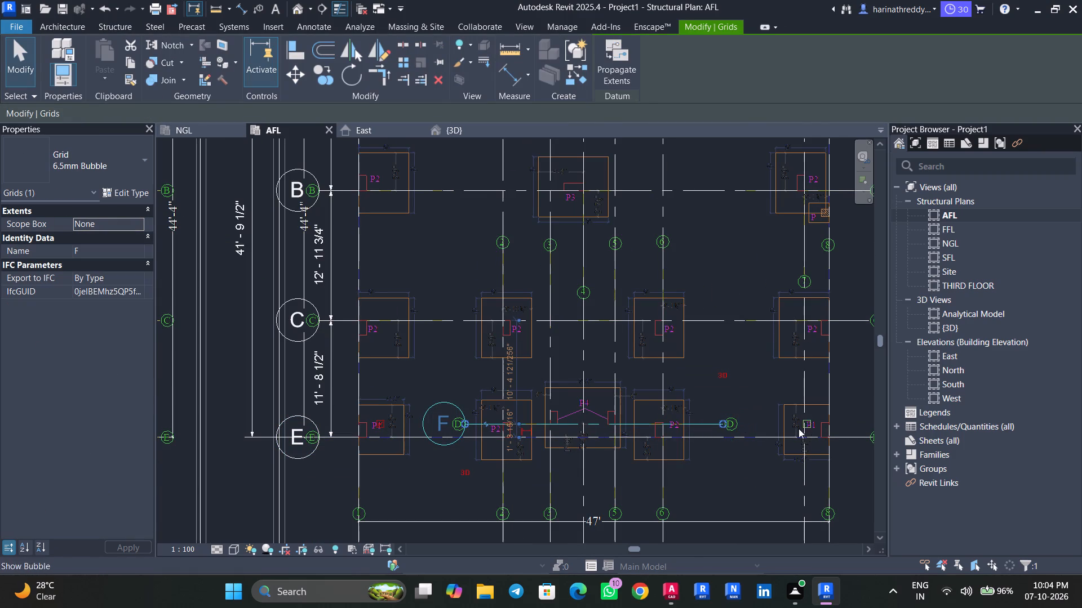
{"action": "left_click", "coordinate": [444, 427]}
{"action": "key", "text": "d"}
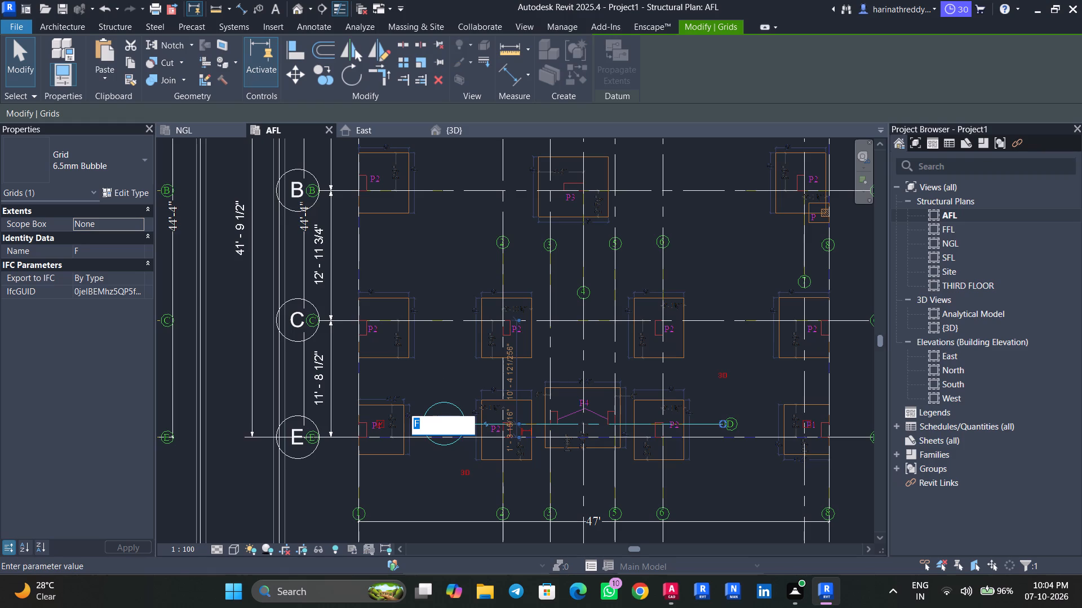
{"action": "left_click", "coordinate": [440, 360]}
Extend grid D's bubble end beyond grid 1 to line up with the other lettered grid bubbles.
{"action": "left_click_drag", "start_coordinate": [463, 423], "coordinate": [432, 422]}
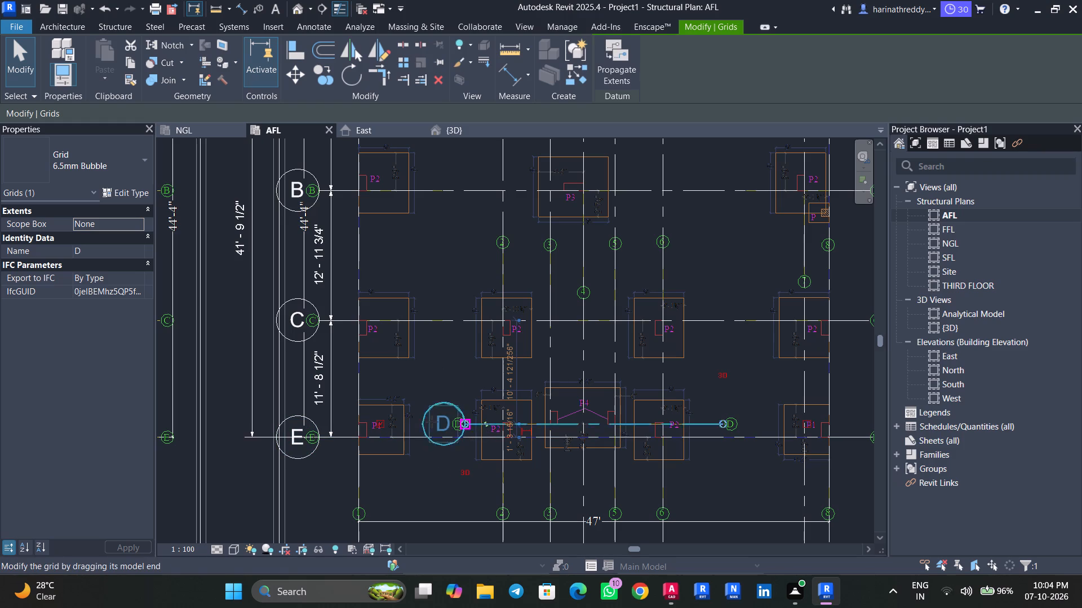
{"action": "left_click_drag", "start_coordinate": [432, 422], "coordinate": [312, 412]}
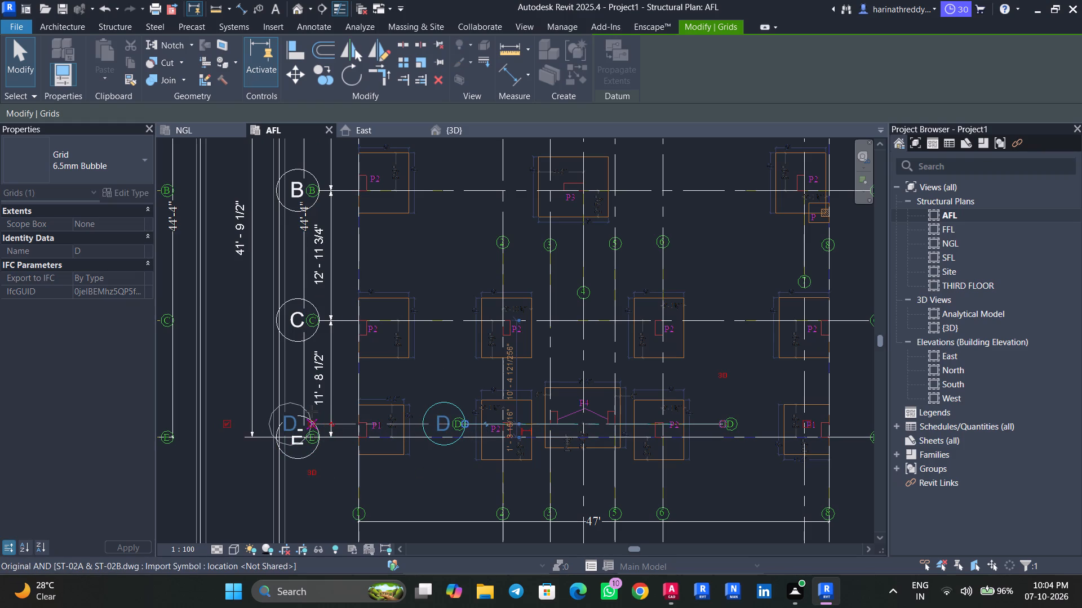
{"action": "left_click_drag", "start_coordinate": [312, 412], "coordinate": [316, 413]}
Add an elbow to grid D and offset its bubble between the C and E bubbles, clear of E.
{"action": "left_click", "coordinate": [346, 424]}
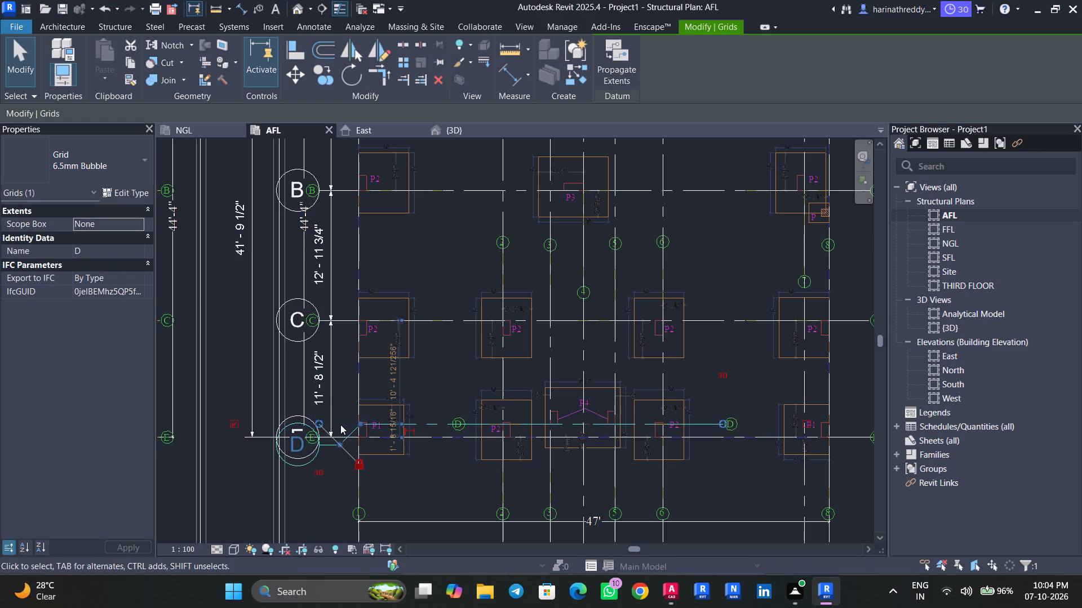
{"action": "scroll", "coordinate": [336, 450], "scroll_direction": "up", "scroll_amount": 4}
{"action": "left_click_drag", "start_coordinate": [340, 444], "coordinate": [335, 343]}
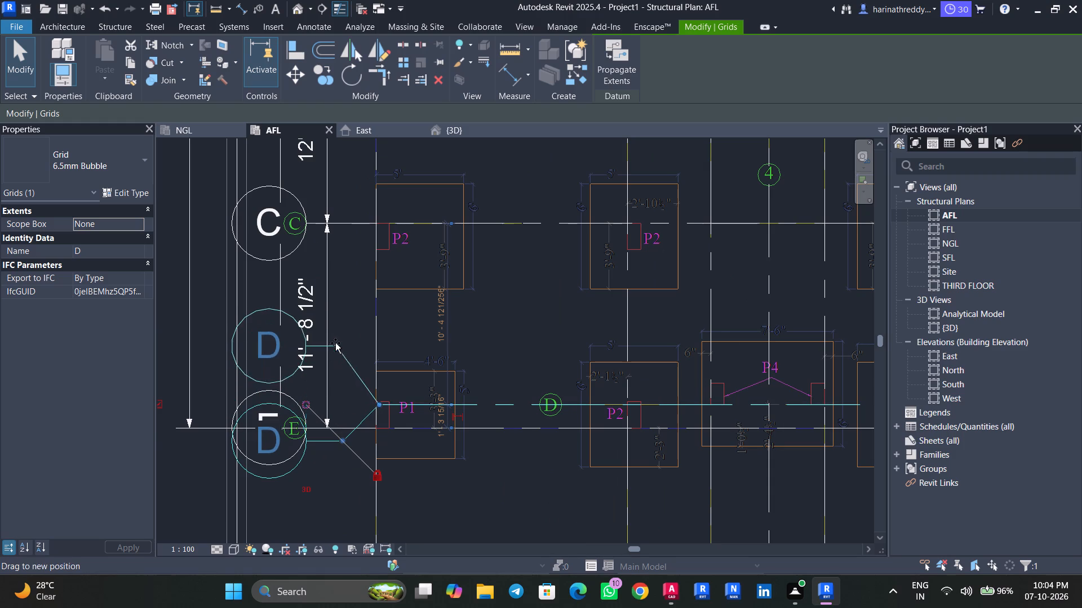
{"action": "left_click_drag", "start_coordinate": [335, 343], "coordinate": [336, 337]}
{"action": "key", "text": "Escape"}
{"action": "key", "text": "Escape"}
{"action": "key", "text": "Escape"}
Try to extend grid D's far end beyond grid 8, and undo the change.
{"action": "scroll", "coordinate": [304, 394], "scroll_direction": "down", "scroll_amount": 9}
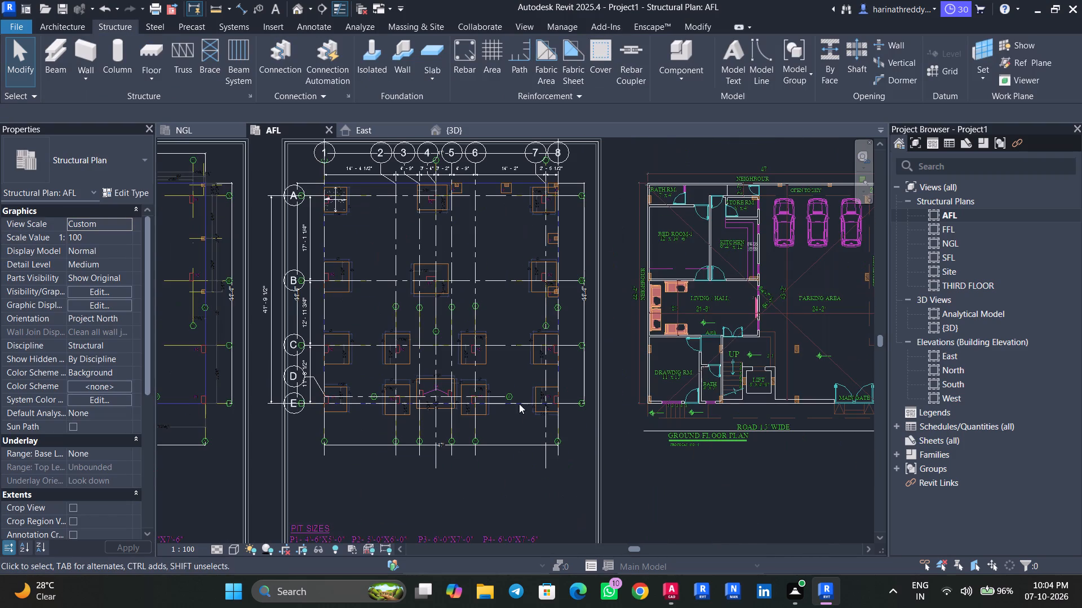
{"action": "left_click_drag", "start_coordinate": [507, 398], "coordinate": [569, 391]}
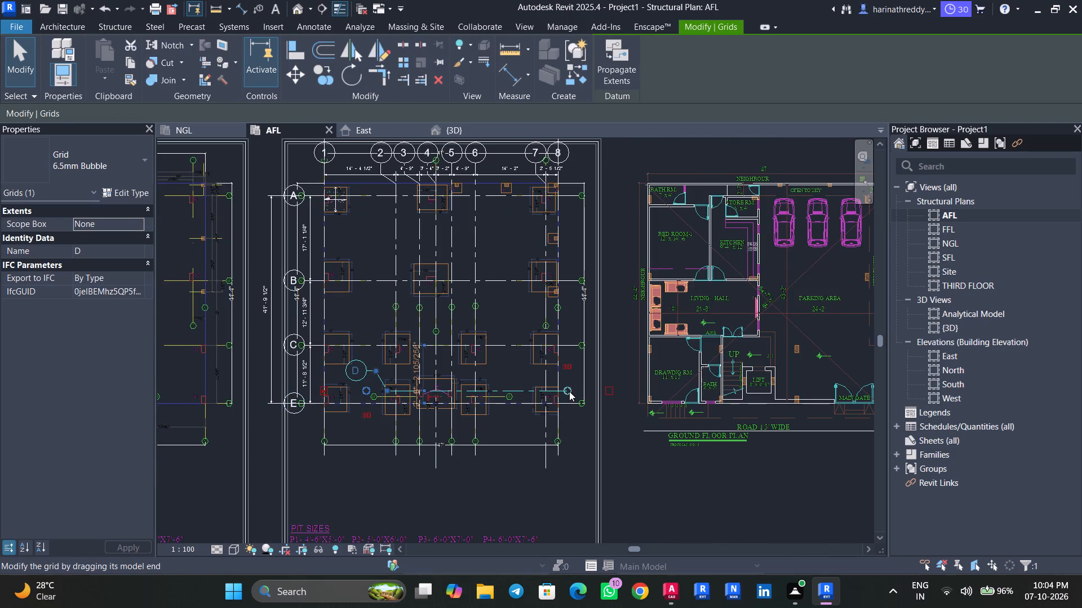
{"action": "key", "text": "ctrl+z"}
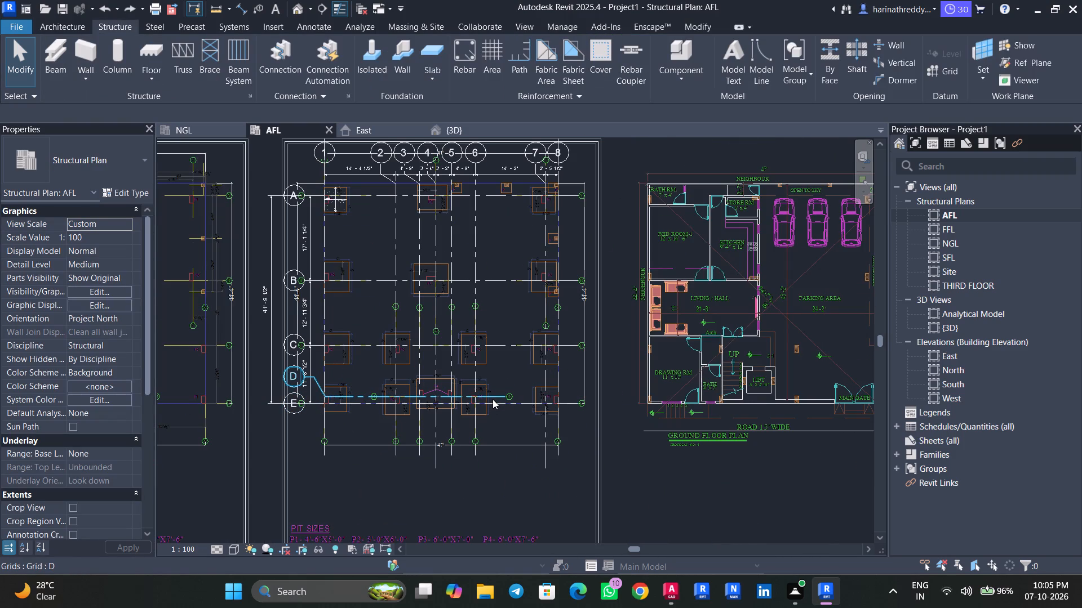
Extend grid D's far end beyond grid 8, close to the DWG's E bubble.
{"action": "scroll", "coordinate": [493, 399], "scroll_direction": "up", "scroll_amount": 1}
{"action": "left_click", "coordinate": [493, 399]}
{"action": "scroll", "coordinate": [513, 388], "scroll_direction": "up", "scroll_amount": 4}
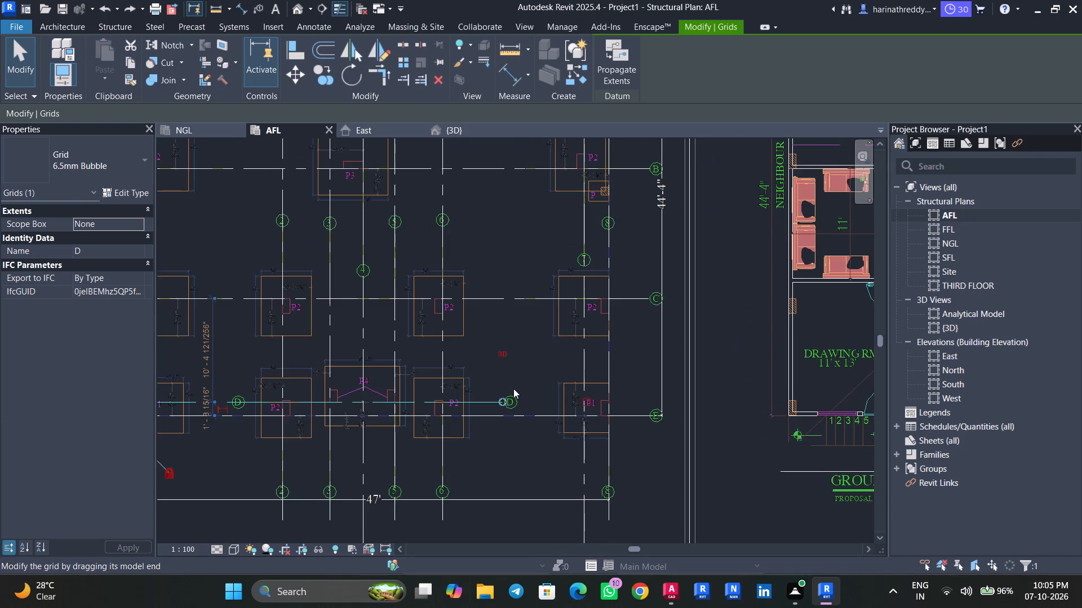
{"action": "middle_click_drag", "start_coordinate": [525, 382], "coordinate": [458, 371]}
{"action": "left_click_drag", "start_coordinate": [438, 390], "coordinate": [519, 383]}
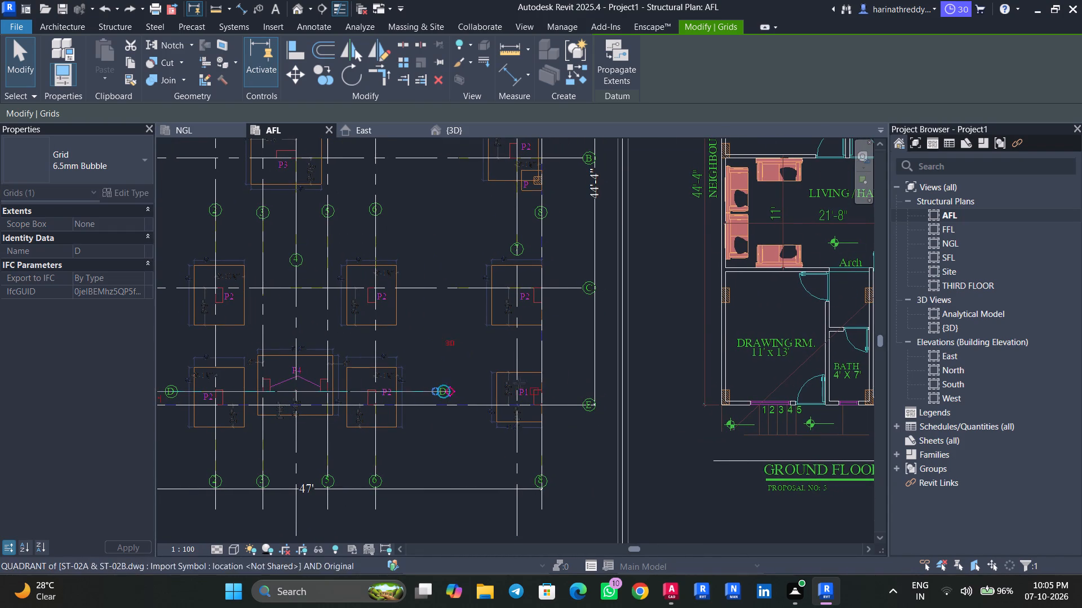
{"action": "left_click_drag", "start_coordinate": [519, 383], "coordinate": [589, 381]}
{"action": "key", "text": "Escape"}
{"action": "key", "text": "Escape"}
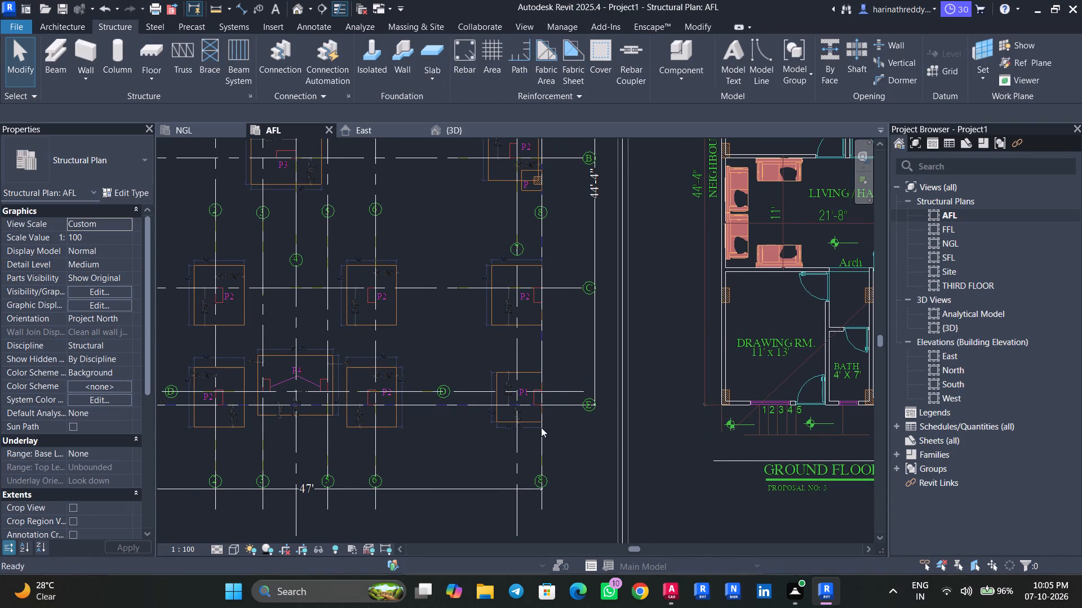
{"action": "key", "text": "Escape"}
{"action": "key", "text": "Escape"}
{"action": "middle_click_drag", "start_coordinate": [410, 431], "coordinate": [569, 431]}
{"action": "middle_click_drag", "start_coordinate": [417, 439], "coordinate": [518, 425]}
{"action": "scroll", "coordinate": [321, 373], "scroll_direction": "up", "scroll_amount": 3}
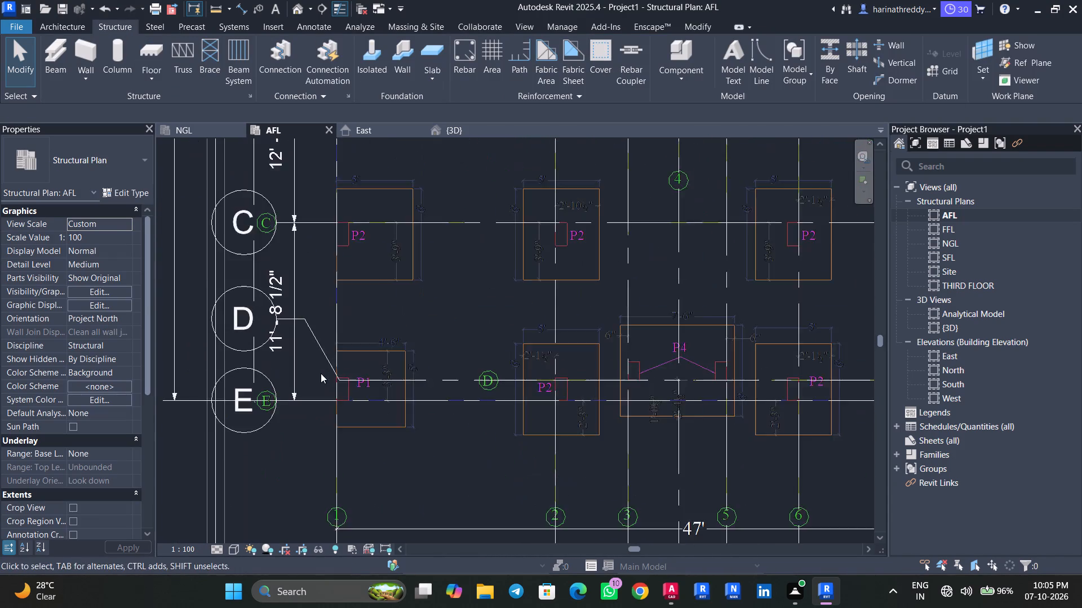
Delete the overall dimension running from grid A to grid E beside the lettered grid bubbles.
{"action": "scroll", "coordinate": [321, 373], "scroll_direction": "up", "scroll_amount": 1}
{"action": "middle_click_drag", "start_coordinate": [323, 385], "coordinate": [424, 467]}
{"action": "scroll", "coordinate": [355, 457], "scroll_direction": "down", "scroll_amount": 1}
{"action": "left_click", "coordinate": [268, 442]}
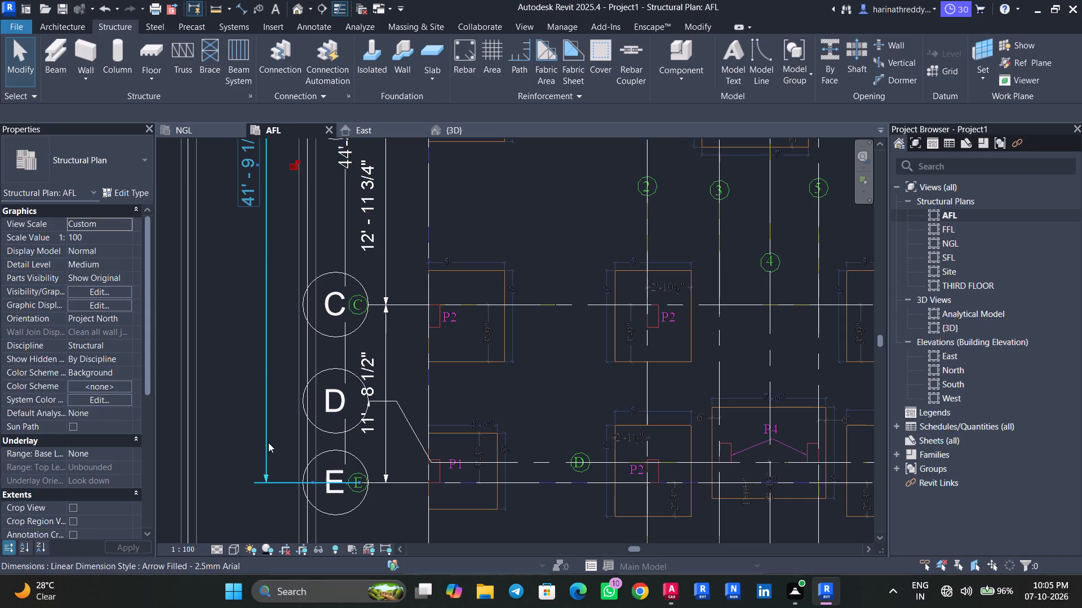
{"action": "key", "text": "Delete"}
Check the overall distance from grid E to grid A with a trial aligned dimension, without placing it.
{"action": "type", "text": "DI"}
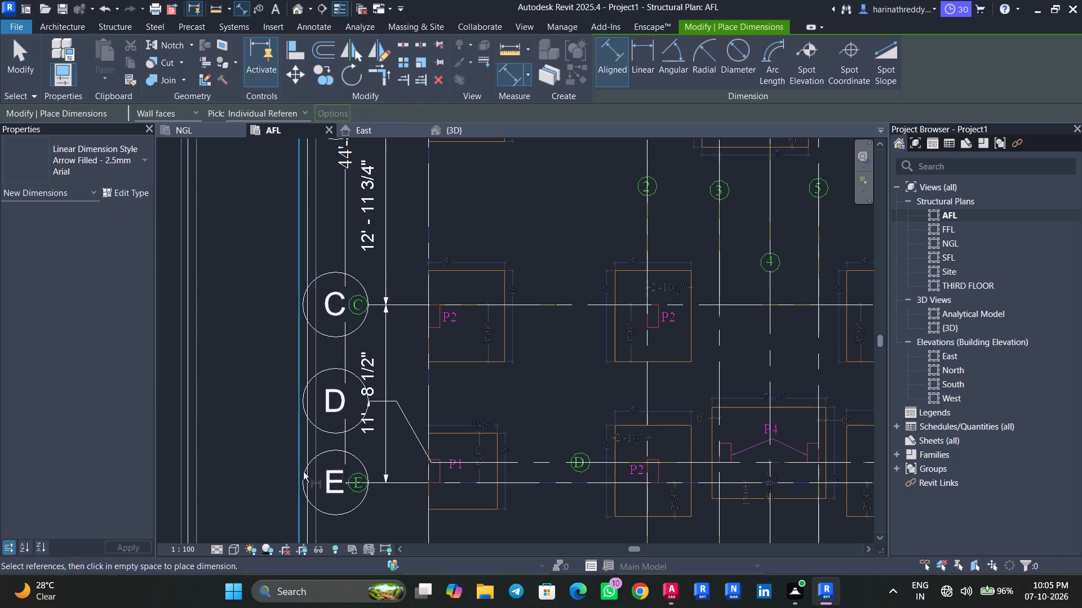
{"action": "left_click", "coordinate": [414, 482]}
{"action": "scroll", "coordinate": [411, 484], "scroll_direction": "down", "scroll_amount": 5}
{"action": "middle_click_drag", "start_coordinate": [394, 234], "coordinate": [401, 302]}
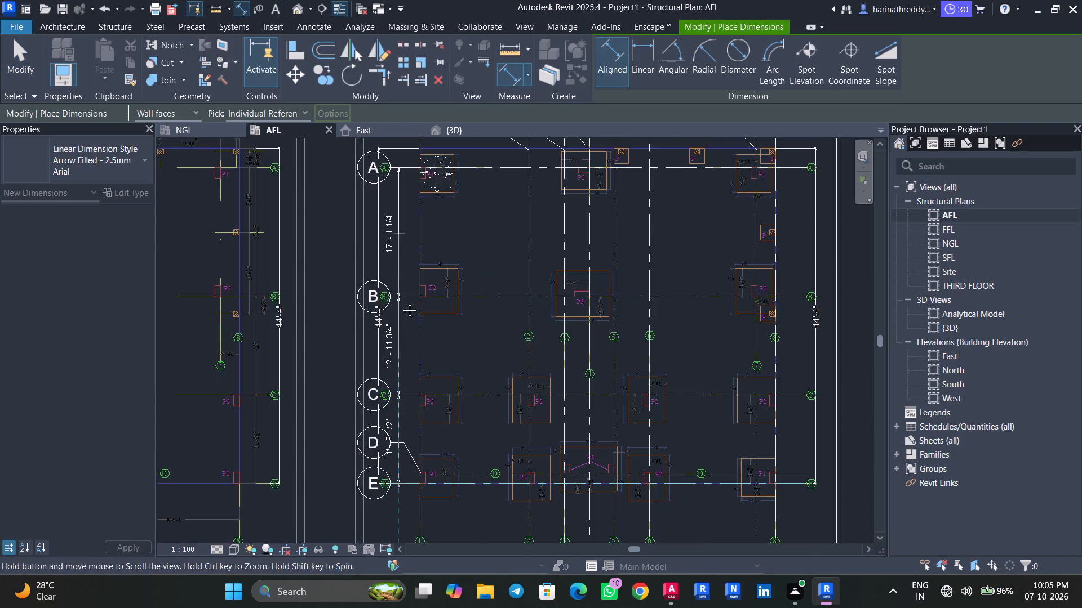
{"action": "middle_click_drag", "start_coordinate": [401, 302], "coordinate": [410, 362]}
{"action": "scroll", "coordinate": [415, 299], "scroll_direction": "up", "scroll_amount": 5}
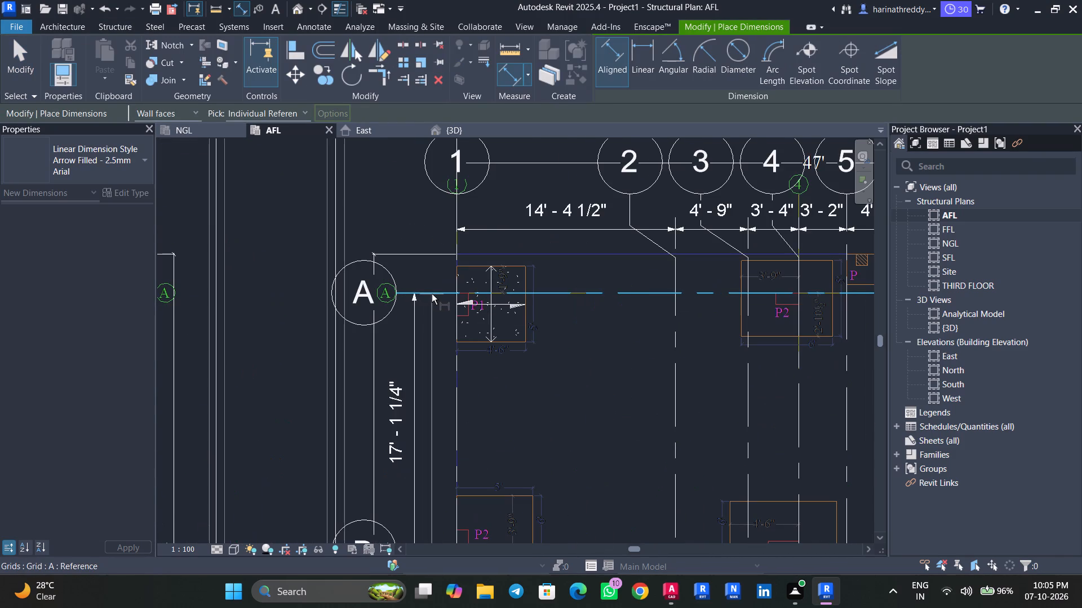
{"action": "left_click", "coordinate": [432, 294]}
{"action": "scroll", "coordinate": [287, 303], "scroll_direction": "down", "scroll_amount": 4}
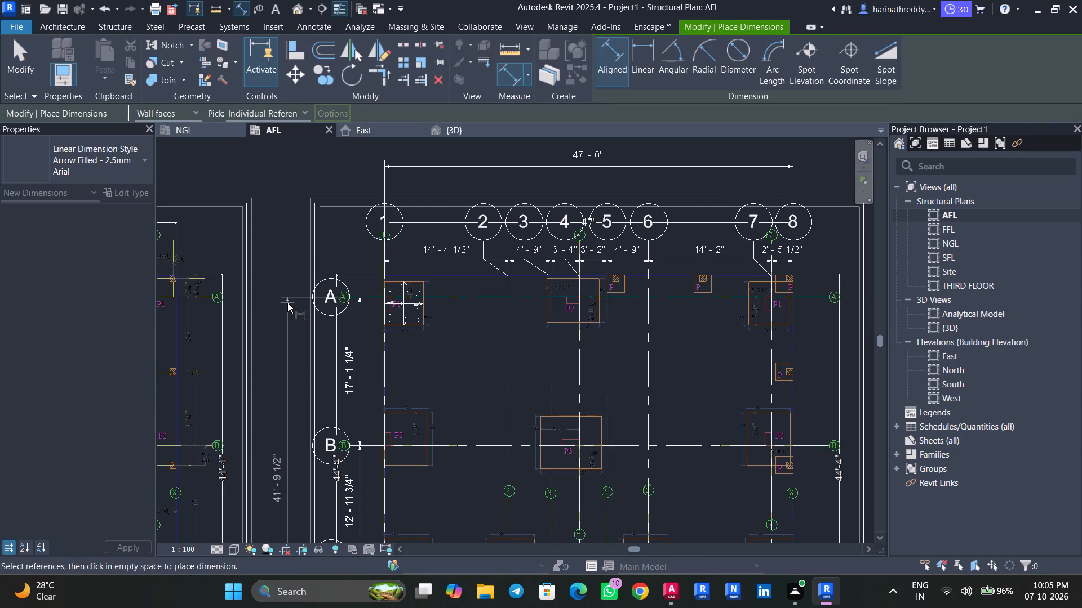
{"action": "key", "text": "Escape"}
{"action": "key", "text": "Escape"}
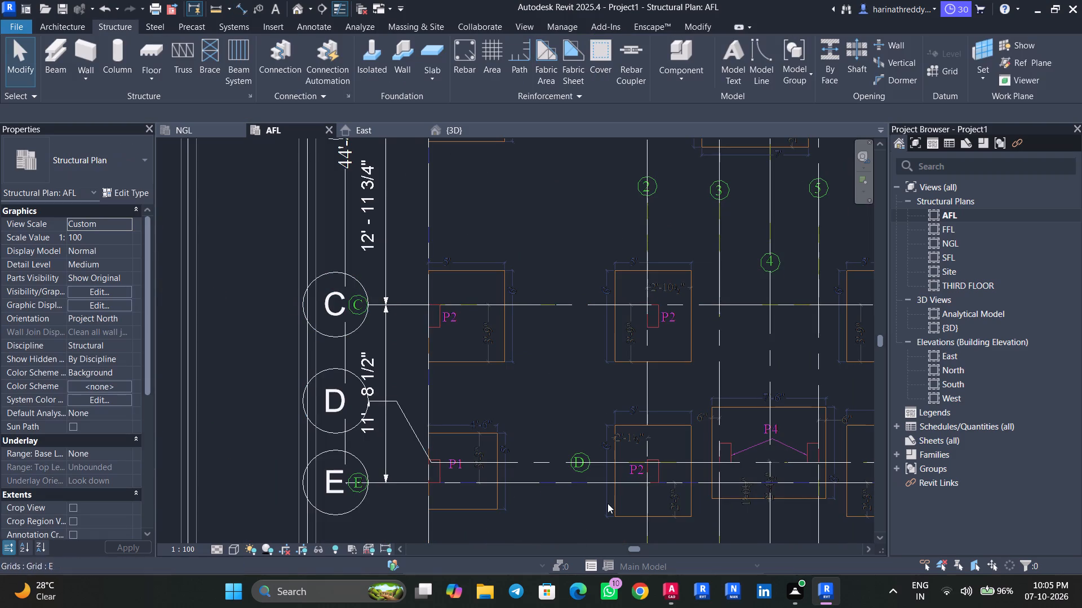
Switch to the DWG in AutoCAD and check the overall grid E to grid A distance with a trial dimension.
{"action": "left_click", "coordinate": [668, 576]}
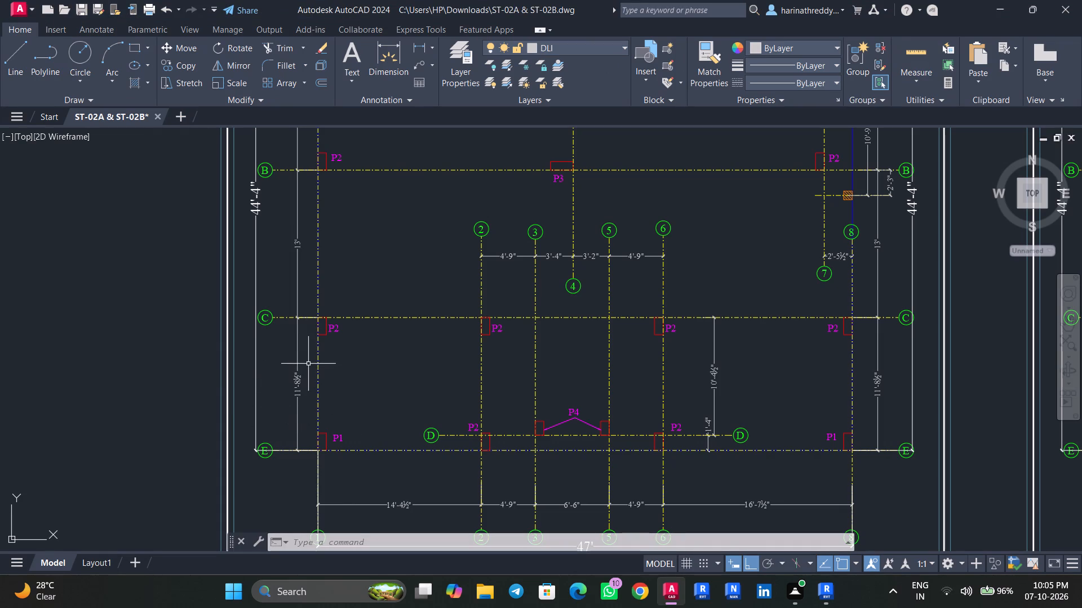
{"action": "type", "text": "DIM"}
{"action": "key", "text": "Return"}
{"action": "left_click", "coordinate": [287, 449]}
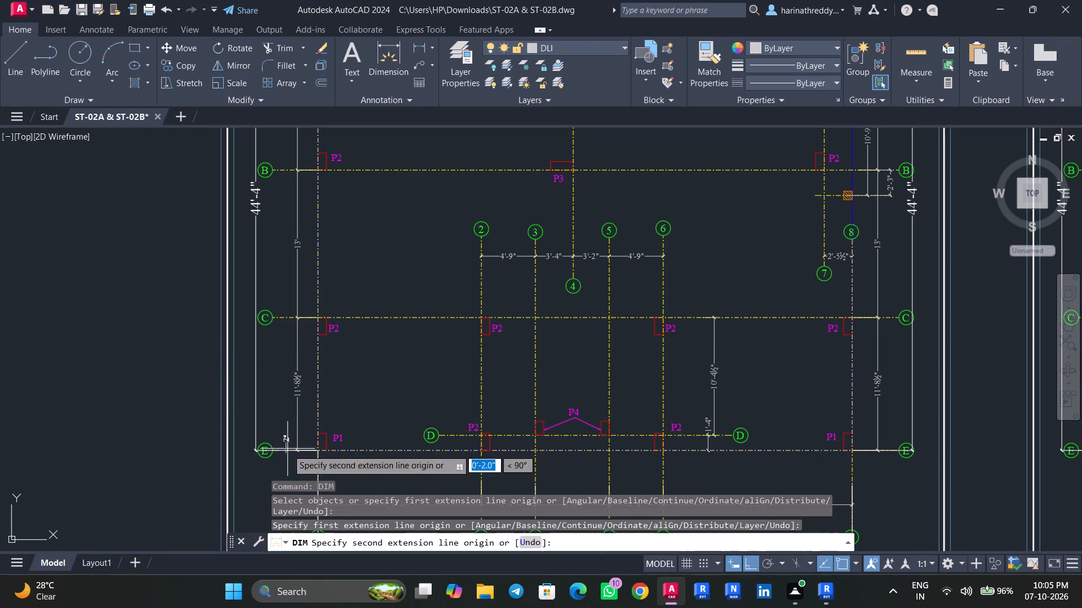
{"action": "middle_click_drag", "start_coordinate": [274, 245], "coordinate": [290, 456]}
{"action": "scroll", "coordinate": [301, 185], "scroll_direction": "up", "scroll_amount": 2}
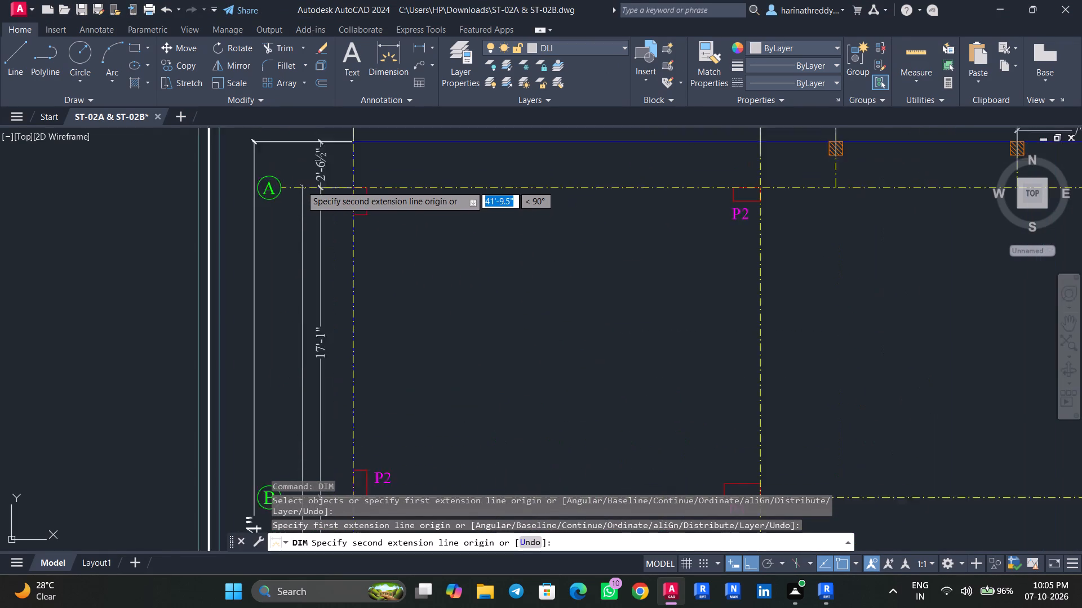
{"action": "scroll", "coordinate": [301, 185], "scroll_direction": "down", "scroll_amount": 4}
{"action": "scroll", "coordinate": [301, 185], "scroll_direction": "up", "scroll_amount": 2}
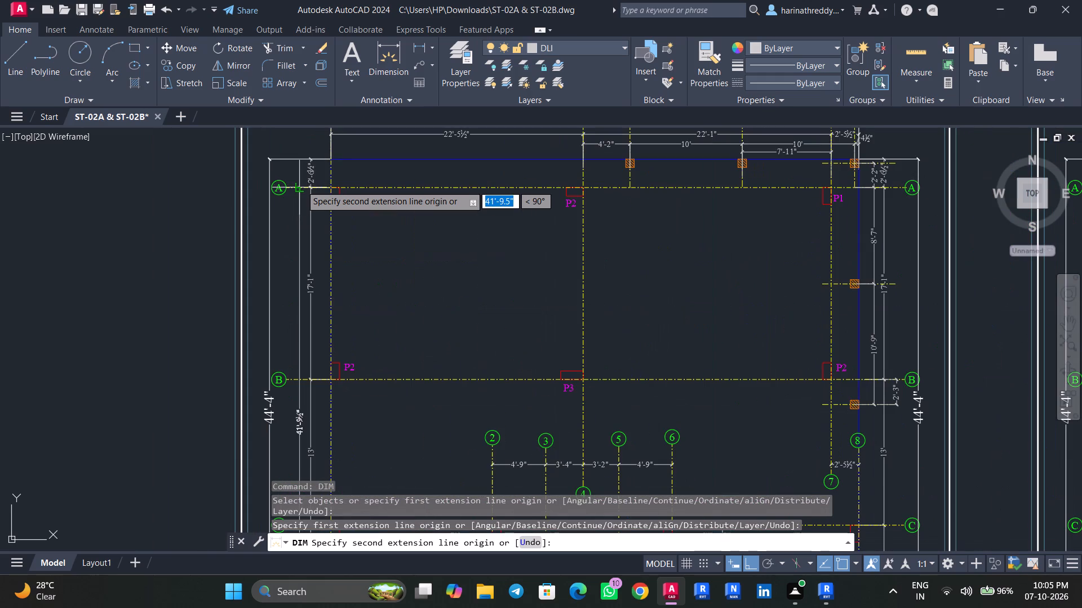
{"action": "scroll", "coordinate": [301, 185], "scroll_direction": "up", "scroll_amount": 4}
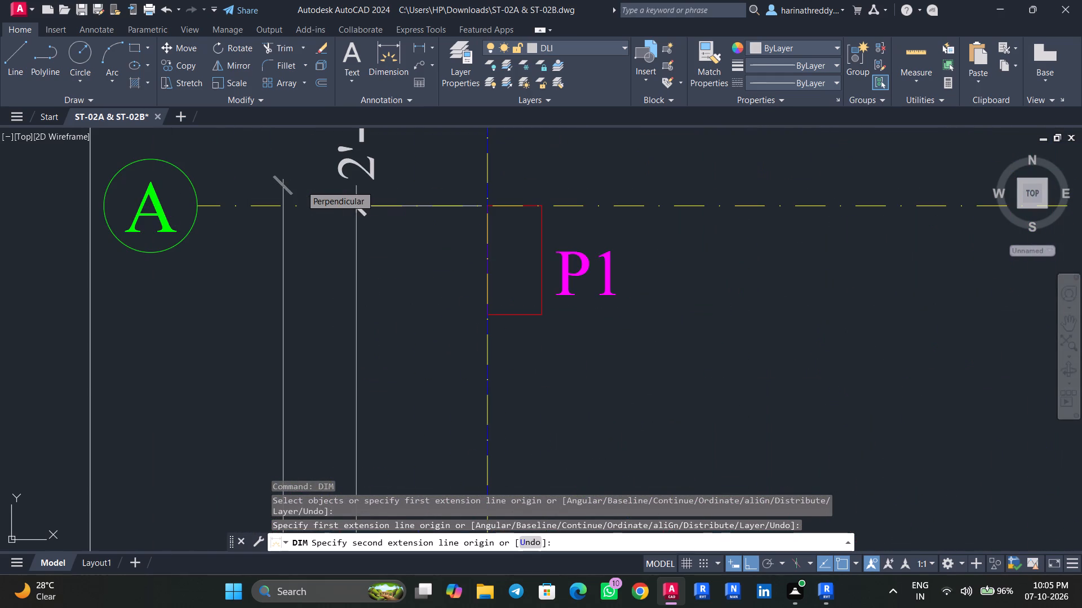
{"action": "left_click", "coordinate": [288, 205]}
{"action": "scroll", "coordinate": [288, 205], "scroll_direction": "down", "scroll_amount": 5}
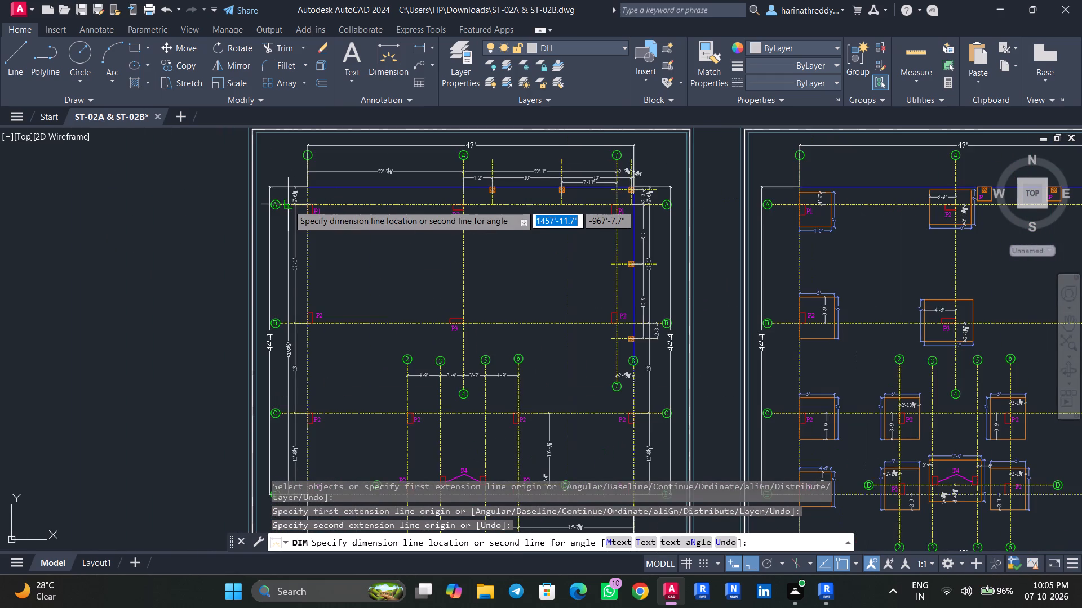
{"action": "scroll", "coordinate": [288, 205], "scroll_direction": "up", "scroll_amount": 1}
{"action": "middle_click_drag", "start_coordinate": [288, 205], "coordinate": [295, 171]}
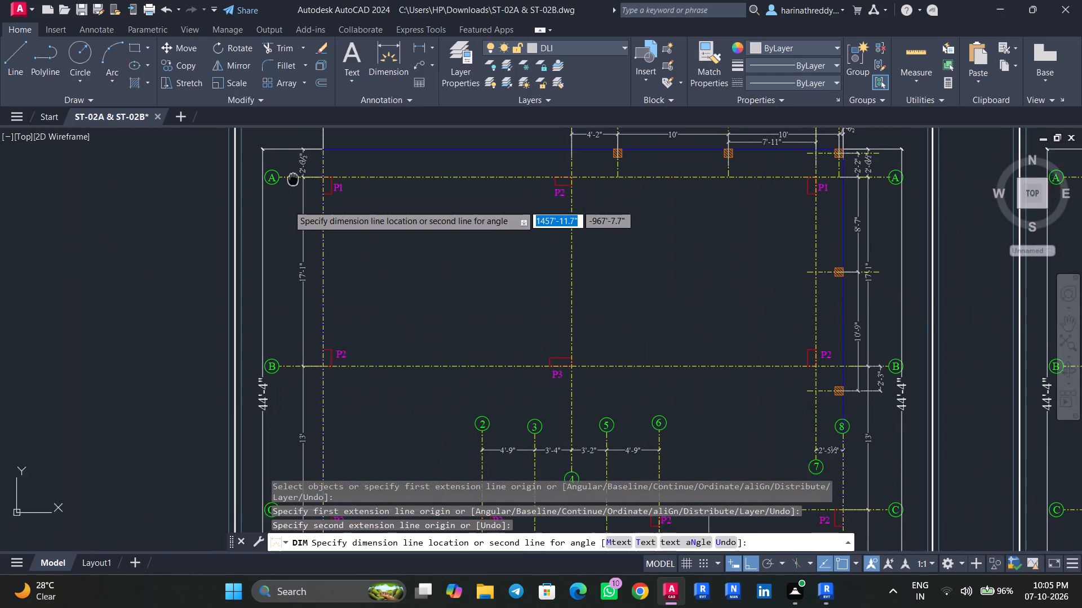
{"action": "middle_click_drag", "start_coordinate": [295, 171], "coordinate": [294, 156]}
{"action": "key", "text": "Escape"}
{"action": "key", "text": "Escape"}
{"action": "key", "text": "Escape"}
Dimension the spacing between grids E and C, placed just outside the existing dimension chain near grid 1.
{"action": "middle_click_drag", "start_coordinate": [354, 276], "coordinate": [380, 174]}
{"action": "middle_click_drag", "start_coordinate": [378, 297], "coordinate": [383, 195]}
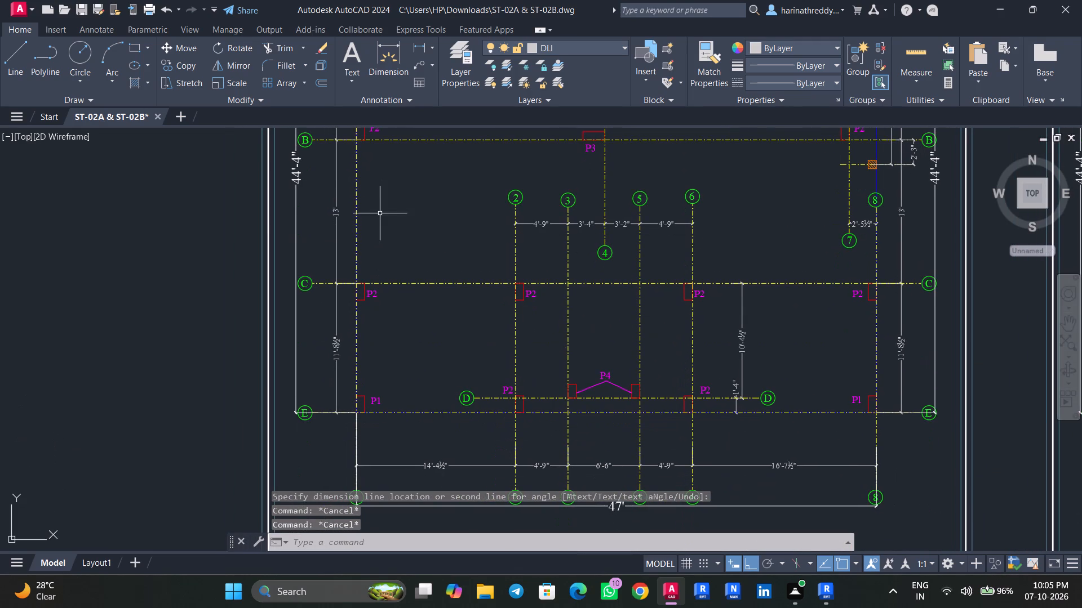
{"action": "scroll", "coordinate": [326, 357], "scroll_direction": "up", "scroll_amount": 2}
{"action": "middle_click_drag", "start_coordinate": [324, 342], "coordinate": [316, 370]}
{"action": "middle_click_drag", "start_coordinate": [311, 342], "coordinate": [305, 317]}
{"action": "type", "text": "DIM"}
{"action": "key", "text": "Return"}
{"action": "middle_click_drag", "start_coordinate": [304, 417], "coordinate": [303, 373]}
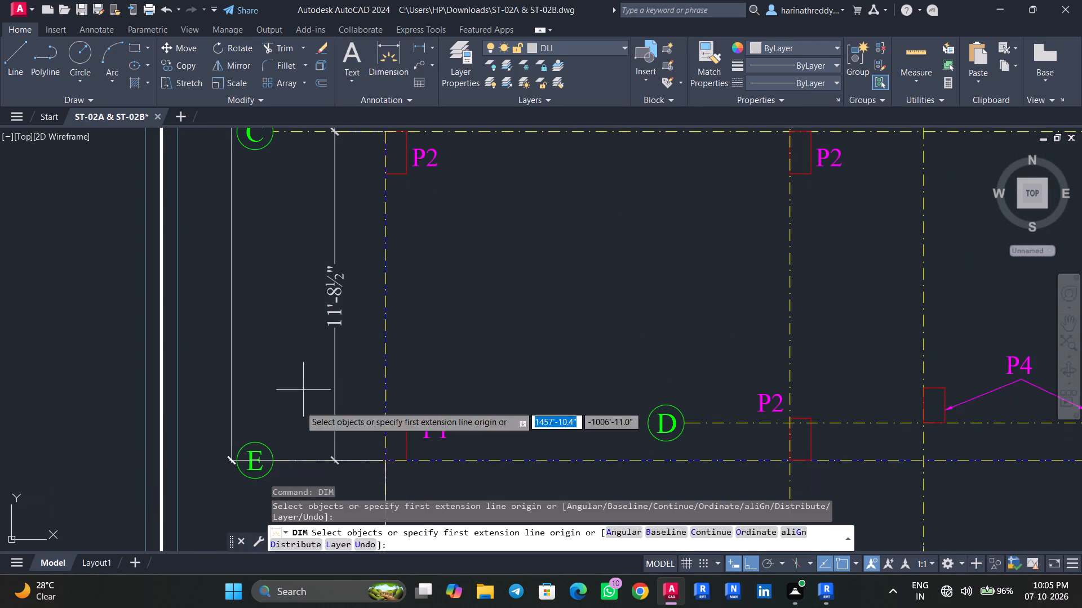
{"action": "left_click", "coordinate": [304, 458]}
{"action": "middle_click_drag", "start_coordinate": [304, 145], "coordinate": [304, 154]}
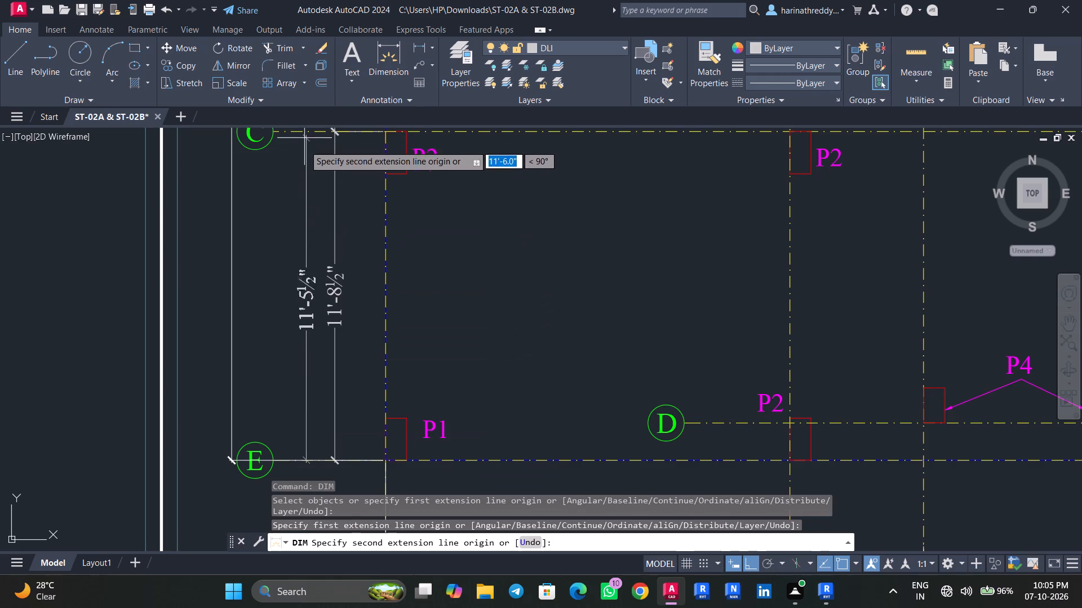
{"action": "middle_click_drag", "start_coordinate": [304, 154], "coordinate": [304, 184]}
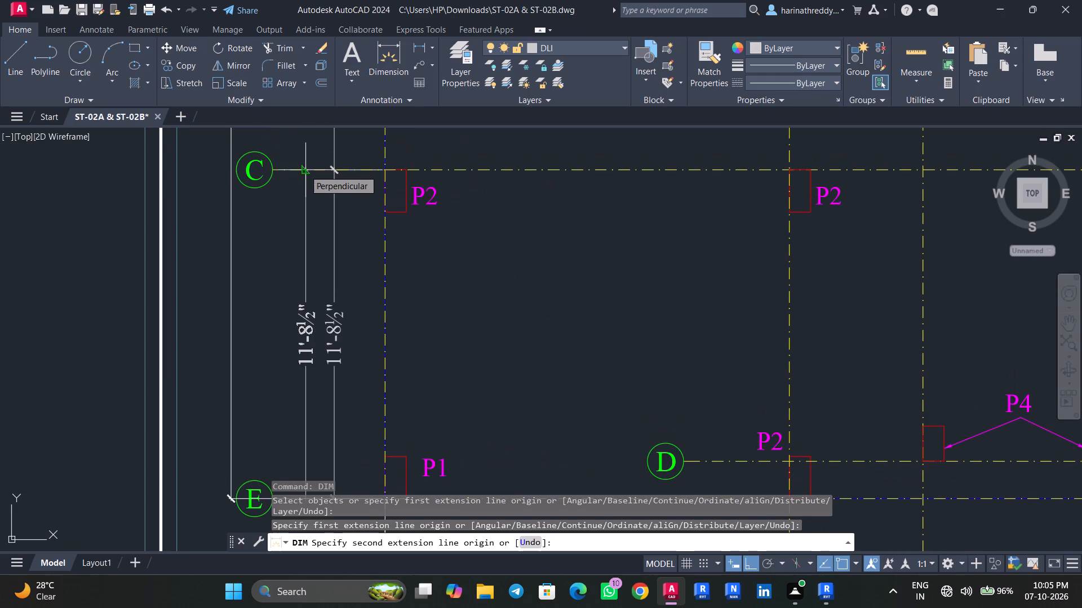
{"action": "left_click", "coordinate": [304, 170]}
{"action": "middle_click_drag", "start_coordinate": [304, 155], "coordinate": [308, 324]}
{"action": "middle_click_drag", "start_coordinate": [308, 201], "coordinate": [309, 368]}
{"action": "left_click", "coordinate": [308, 139]}
{"action": "scroll", "coordinate": [298, 196], "scroll_direction": "down", "scroll_amount": 2}
{"action": "scroll", "coordinate": [298, 196], "scroll_direction": "up", "scroll_amount": 2}
{"action": "scroll", "coordinate": [298, 196], "scroll_direction": "down", "scroll_amount": 1}
{"action": "middle_click_drag", "start_coordinate": [303, 255], "coordinate": [326, 157]}
{"action": "scroll", "coordinate": [326, 157], "scroll_direction": "down", "scroll_amount": 1}
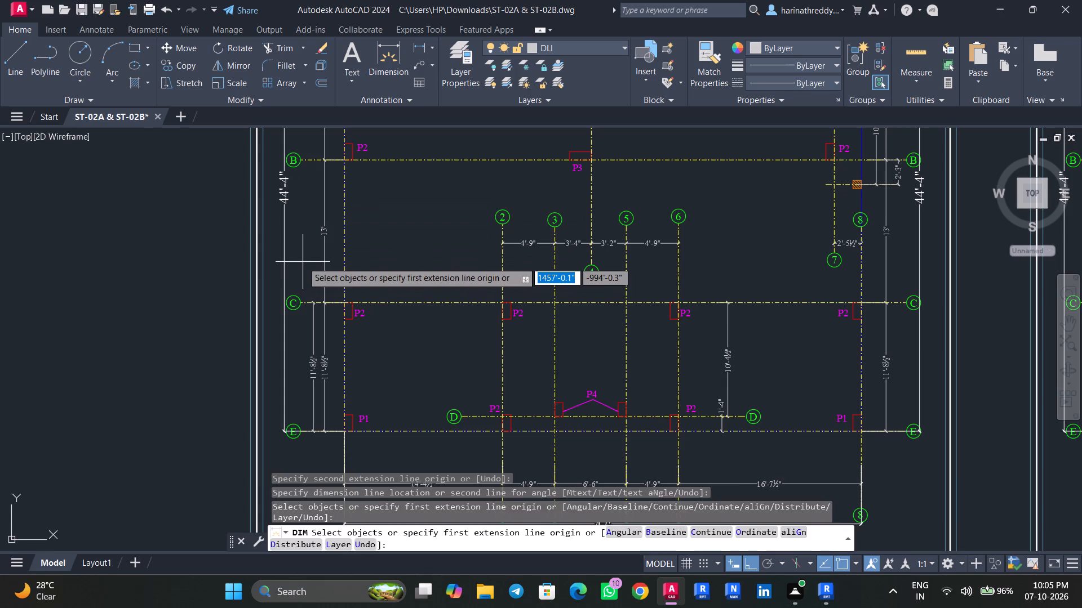
{"action": "key", "text": "Return"}
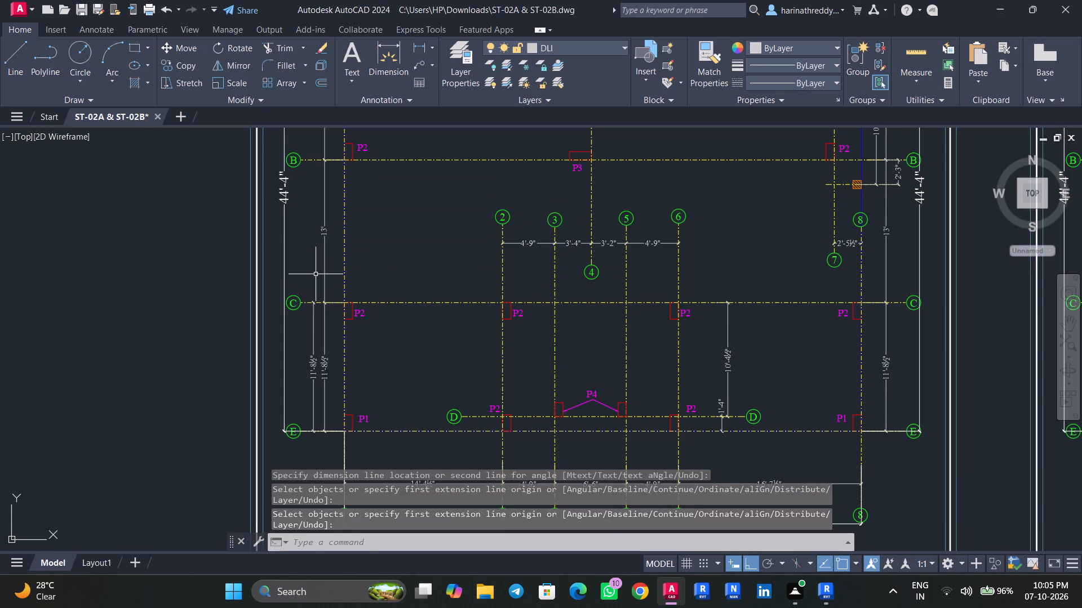
{"action": "key", "text": "Escape"}
{"action": "key", "text": "Escape"}
{"action": "key", "text": "Escape"}
Check the spacing between grids C and B with a trial dimension, without placing it.
{"action": "key", "text": "Return"}
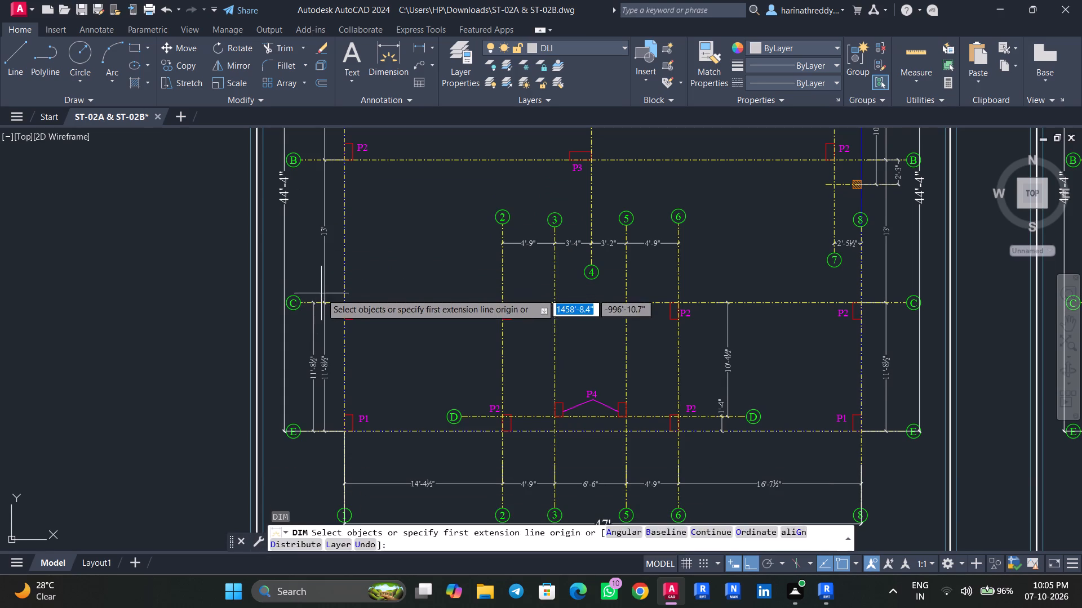
{"action": "left_click", "coordinate": [316, 302]}
{"action": "scroll", "coordinate": [311, 172], "scroll_direction": "up", "scroll_amount": 4}
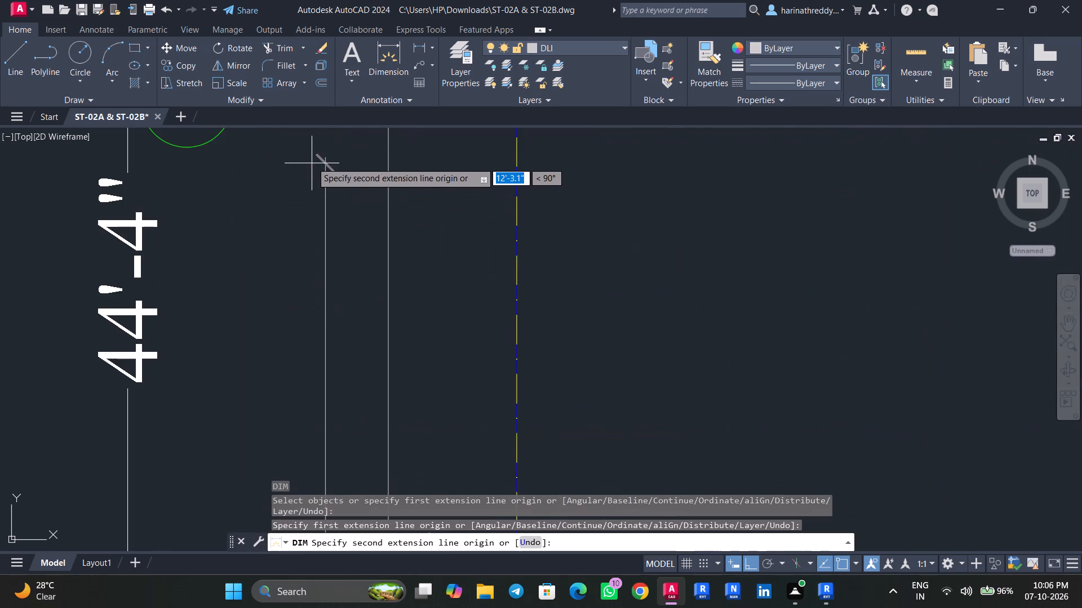
{"action": "middle_click_drag", "start_coordinate": [312, 163], "coordinate": [316, 281]}
{"action": "scroll", "coordinate": [332, 216], "scroll_direction": "down", "scroll_amount": 2}
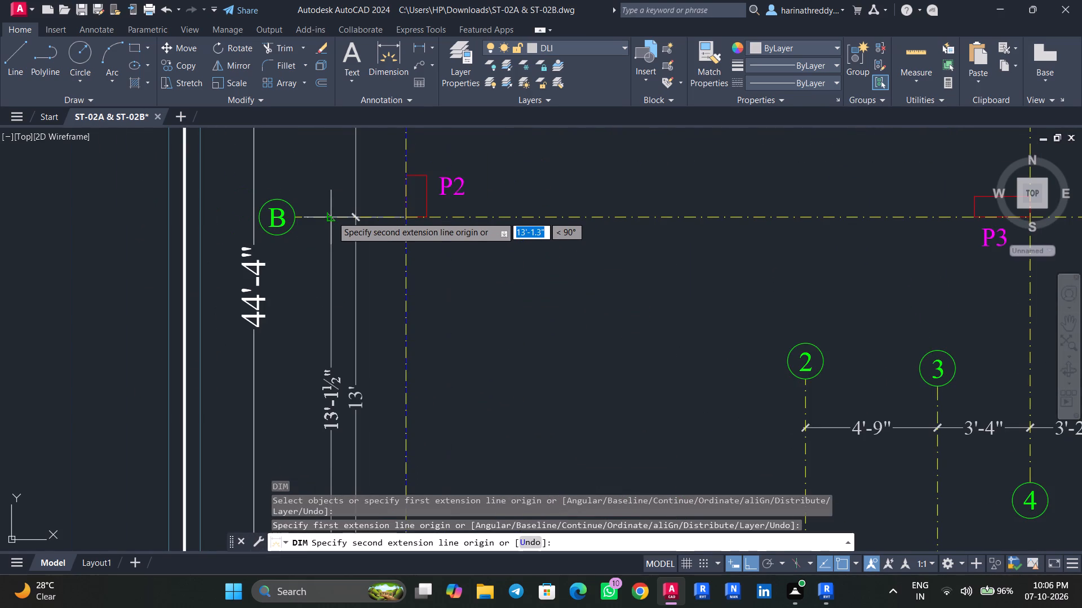
{"action": "left_click", "coordinate": [332, 216]}
{"action": "middle_click_drag", "start_coordinate": [329, 160], "coordinate": [336, 390]}
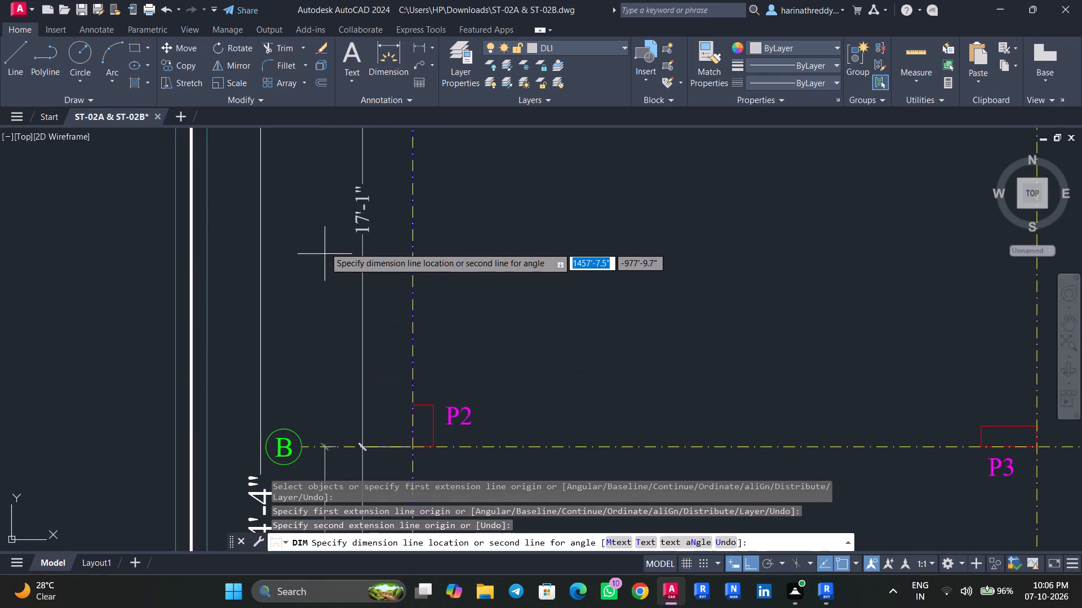
{"action": "key", "text": "Return"}
Check the spacing between grids B and A with a trial dimension, without placing it.
{"action": "scroll", "coordinate": [348, 295], "scroll_direction": "down", "scroll_amount": 2}
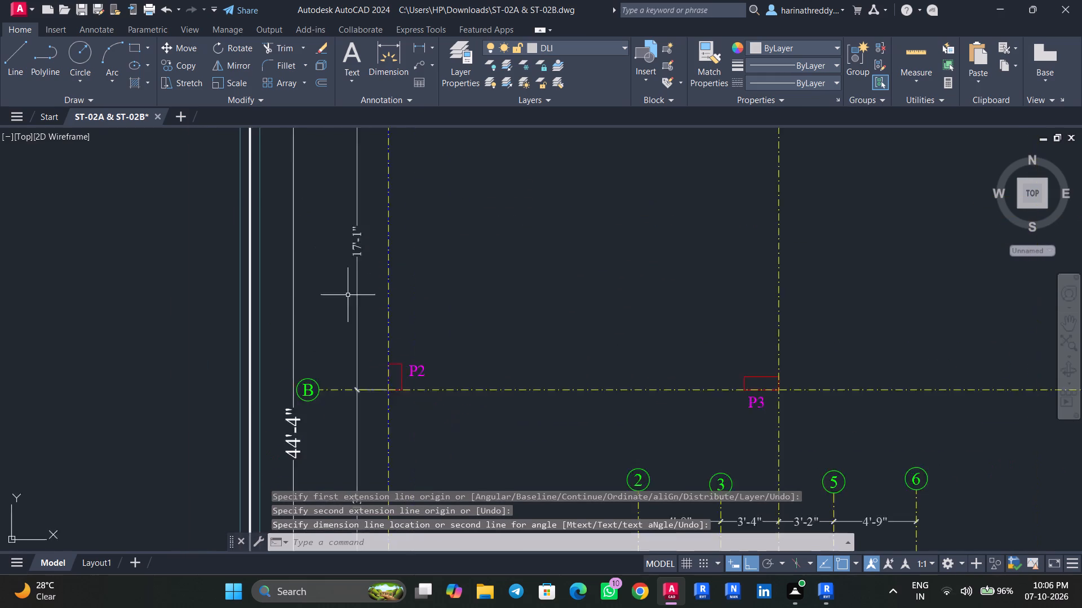
{"action": "scroll", "coordinate": [348, 295], "scroll_direction": "down", "scroll_amount": 2}
{"action": "scroll", "coordinate": [345, 310], "scroll_direction": "up", "scroll_amount": 3}
{"action": "scroll", "coordinate": [345, 310], "scroll_direction": "down", "scroll_amount": 1}
{"action": "scroll", "coordinate": [345, 310], "scroll_direction": "up", "scroll_amount": 5}
{"action": "middle_click_drag", "start_coordinate": [348, 318], "coordinate": [351, 370]}
{"action": "key", "text": "Return"}
{"action": "scroll", "coordinate": [343, 379], "scroll_direction": "down", "scroll_amount": 4}
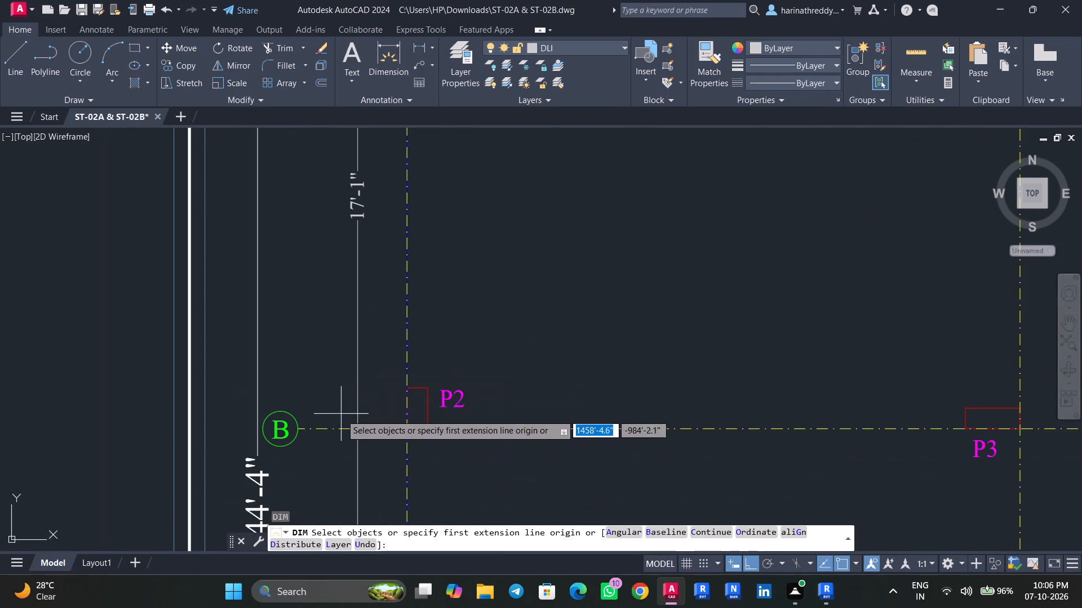
{"action": "key", "text": "Return"}
{"action": "key", "text": "Return"}
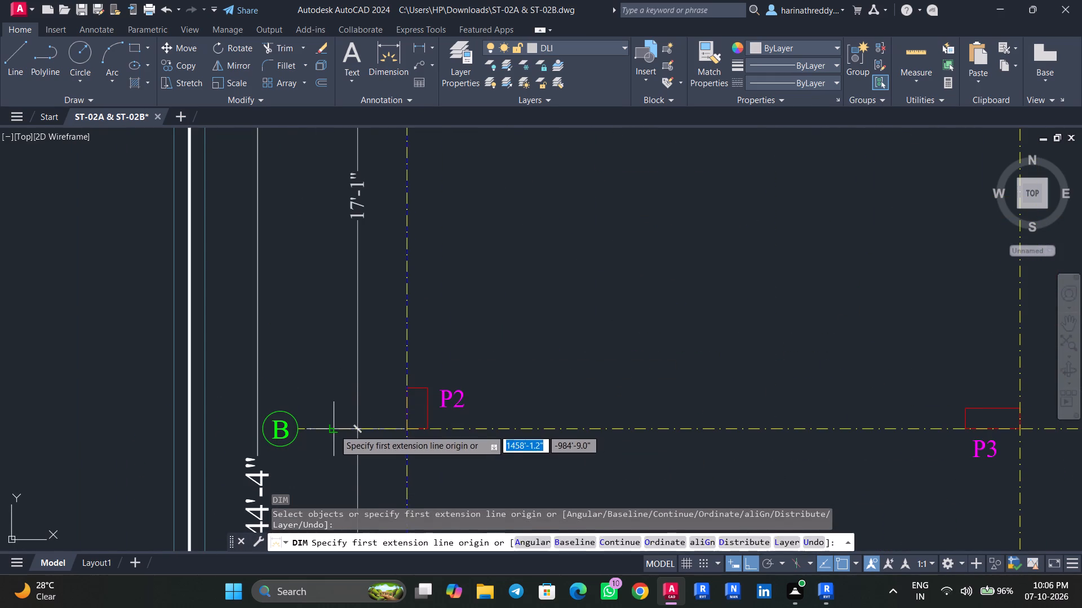
{"action": "left_click", "coordinate": [334, 429]}
{"action": "middle_click_drag", "start_coordinate": [321, 224], "coordinate": [295, 403]}
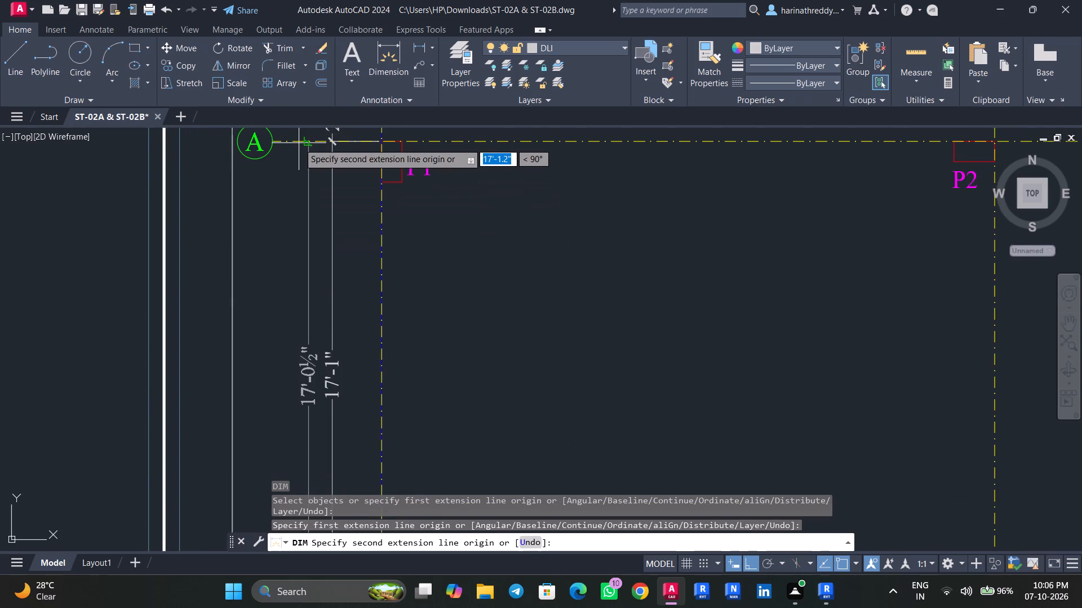
{"action": "scroll", "coordinate": [299, 143], "scroll_direction": "down", "scroll_amount": 2}
{"action": "key", "text": "Escape"}
{"action": "key", "text": "Escape"}
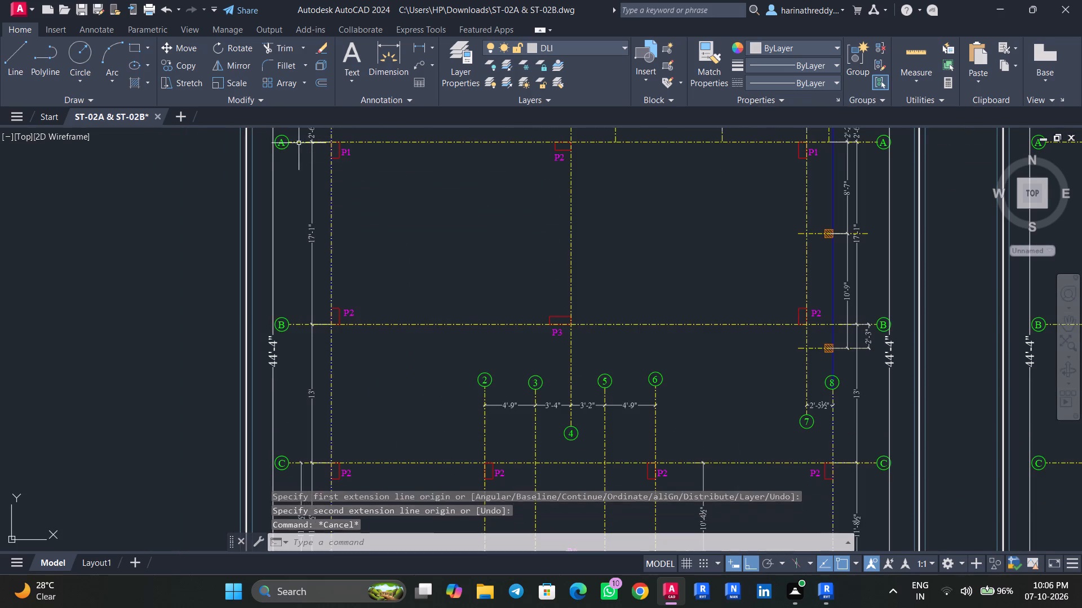
{"action": "key", "text": "Escape"}
{"action": "key", "text": "Escape"}
Examine the lettered-grid spacing dimensions beside grid 1 and compare them across the DWG's neighbouring grid and footing plans.
{"action": "scroll", "coordinate": [351, 380], "scroll_direction": "up", "scroll_amount": 2}
{"action": "middle_click_drag", "start_coordinate": [359, 385], "coordinate": [389, 401]}
{"action": "scroll", "coordinate": [389, 401], "scroll_direction": "down", "scroll_amount": 4}
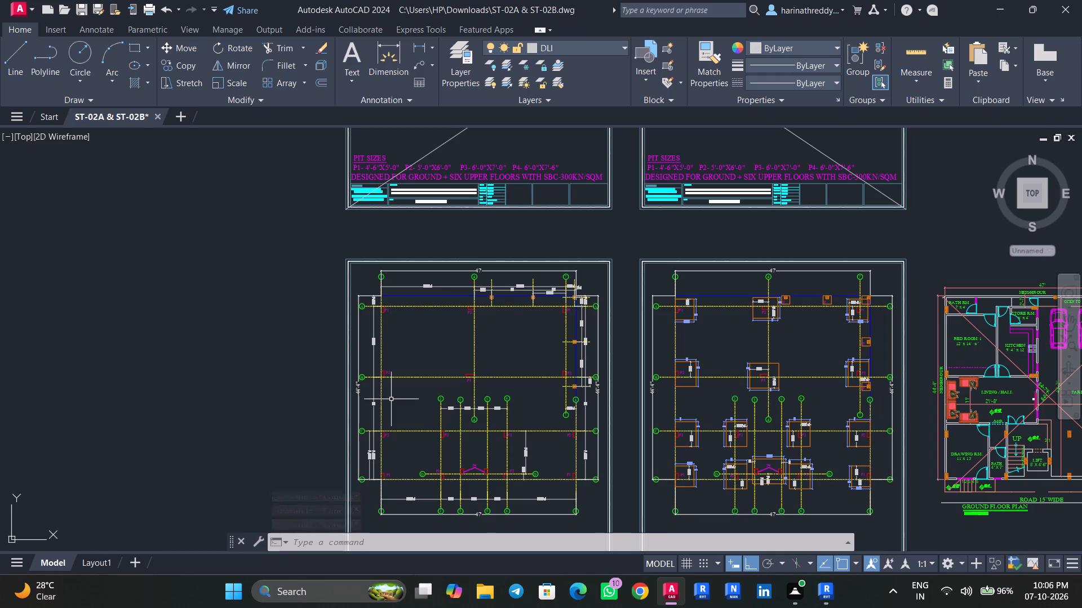
{"action": "scroll", "coordinate": [636, 407], "scroll_direction": "up", "scroll_amount": 3}
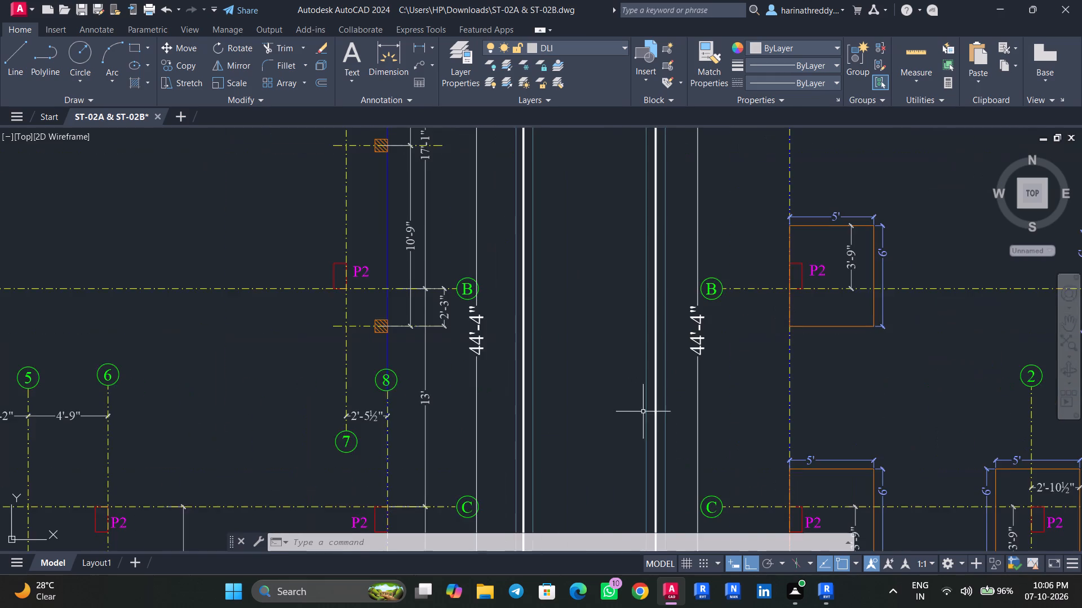
{"action": "middle_click_drag", "start_coordinate": [645, 412], "coordinate": [499, 391]}
{"action": "scroll", "coordinate": [505, 391], "scroll_direction": "down", "scroll_amount": 4}
{"action": "middle_click_drag", "start_coordinate": [370, 405], "coordinate": [463, 405]}
{"action": "scroll", "coordinate": [314, 404], "scroll_direction": "up", "scroll_amount": 3}
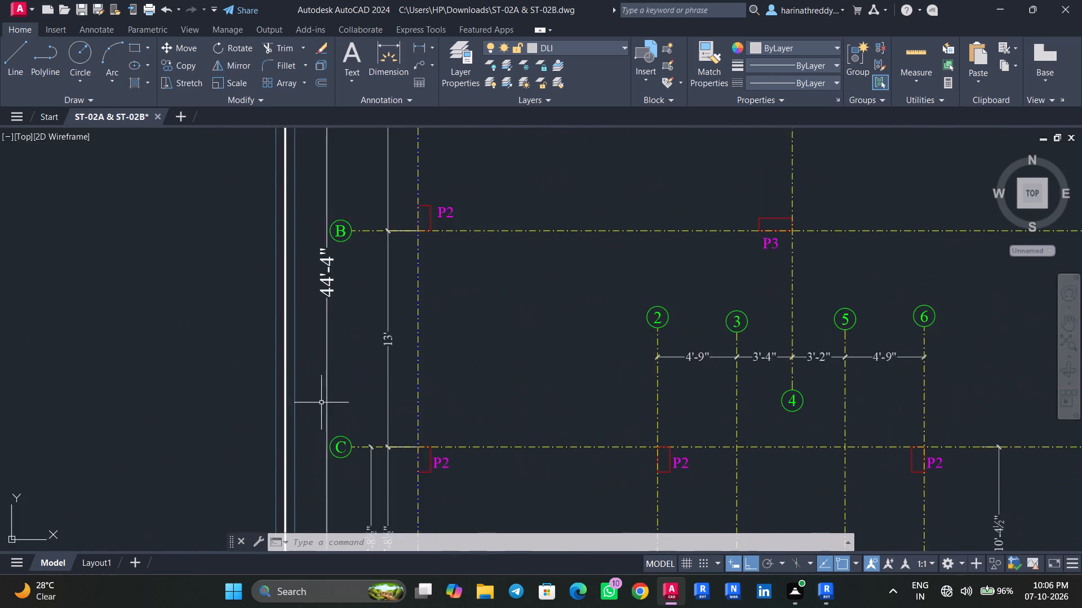
{"action": "scroll", "coordinate": [321, 403], "scroll_direction": "up", "scroll_amount": 1}
{"action": "middle_click_drag", "start_coordinate": [325, 403], "coordinate": [365, 299]}
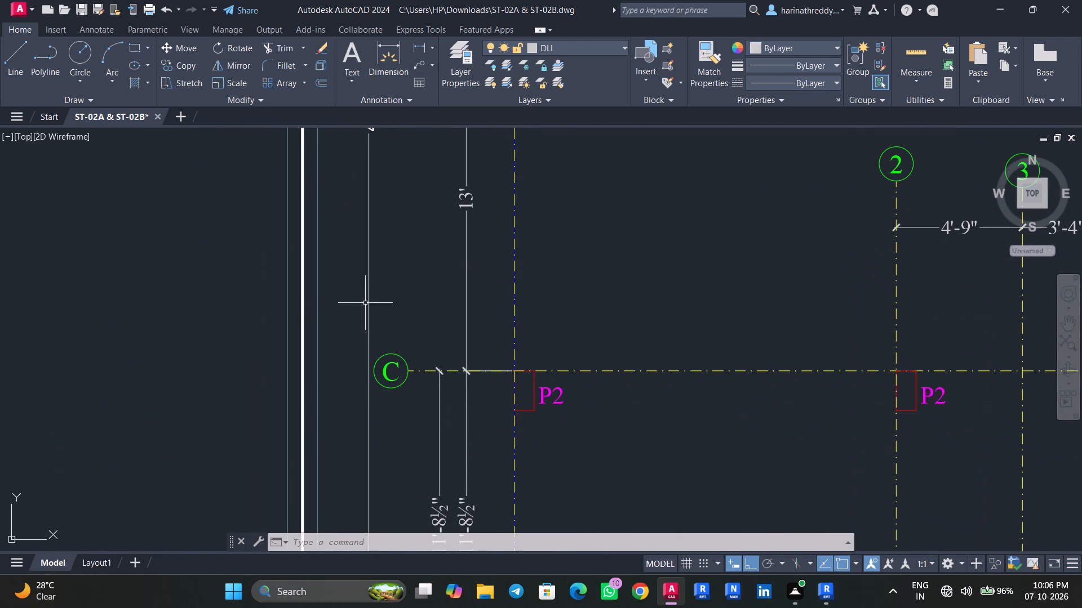
{"action": "scroll", "coordinate": [367, 307], "scroll_direction": "down", "scroll_amount": 1}
{"action": "scroll", "coordinate": [367, 307], "scroll_direction": "up", "scroll_amount": 1}
{"action": "middle_click_drag", "start_coordinate": [401, 344], "coordinate": [449, 186]}
{"action": "scroll", "coordinate": [445, 218], "scroll_direction": "down", "scroll_amount": 2}
{"action": "middle_click_drag", "start_coordinate": [475, 296], "coordinate": [476, 347]}
{"action": "scroll", "coordinate": [477, 346], "scroll_direction": "down", "scroll_amount": 1}
{"action": "scroll", "coordinate": [477, 346], "scroll_direction": "up", "scroll_amount": 1}
{"action": "scroll", "coordinate": [477, 346], "scroll_direction": "down", "scroll_amount": 1}
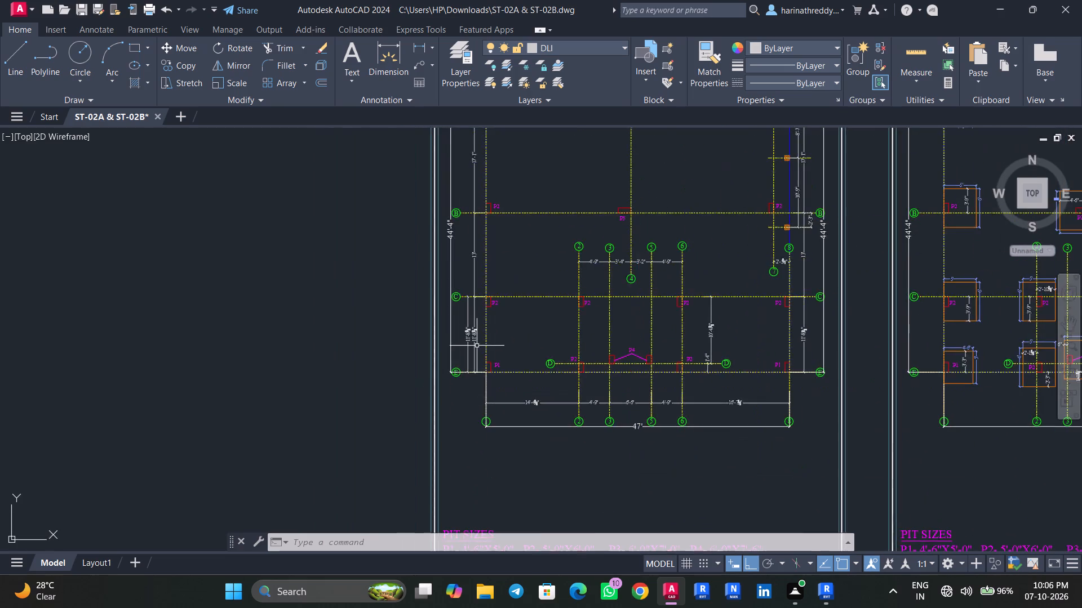
{"action": "scroll", "coordinate": [477, 346], "scroll_direction": "up", "scroll_amount": 6}
{"action": "middle_click_drag", "start_coordinate": [474, 345], "coordinate": [474, 370]}
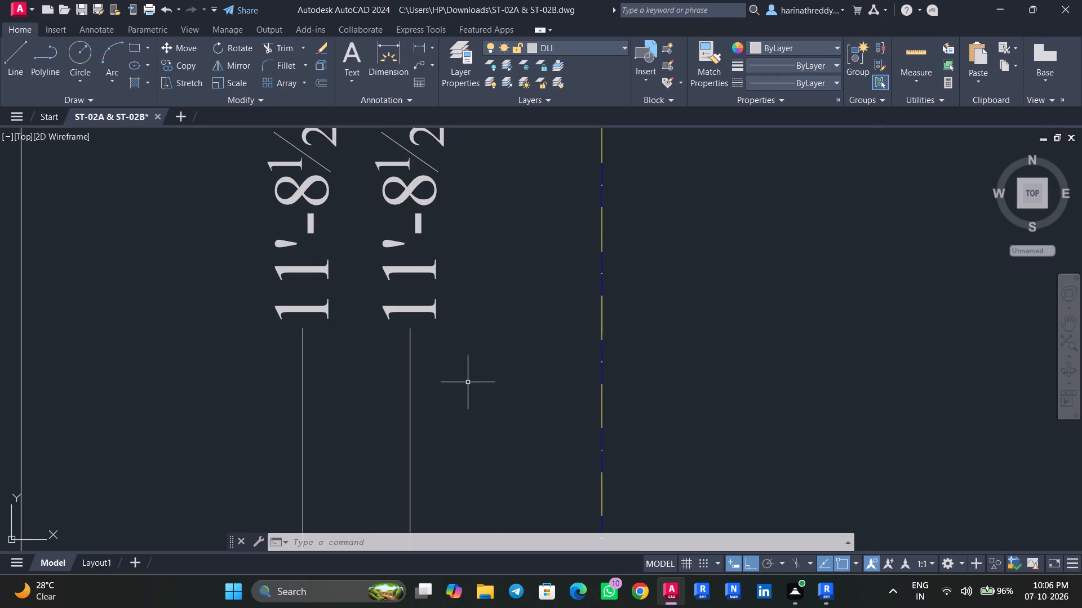
Examine the lettered-grid spacings along grid 1 up to grid A and the numbered-grid spacings above the DWG's grid layout plan.
{"action": "scroll", "coordinate": [468, 382], "scroll_direction": "down", "scroll_amount": 3}
{"action": "middle_click_drag", "start_coordinate": [470, 395], "coordinate": [480, 529]}
{"action": "scroll", "coordinate": [480, 529], "scroll_direction": "down", "scroll_amount": 1}
{"action": "middle_click_drag", "start_coordinate": [471, 325], "coordinate": [470, 504]}
{"action": "scroll", "coordinate": [467, 406], "scroll_direction": "down", "scroll_amount": 1}
{"action": "scroll", "coordinate": [467, 405], "scroll_direction": "up", "scroll_amount": 1}
{"action": "middle_click_drag", "start_coordinate": [468, 440], "coordinate": [478, 395]}
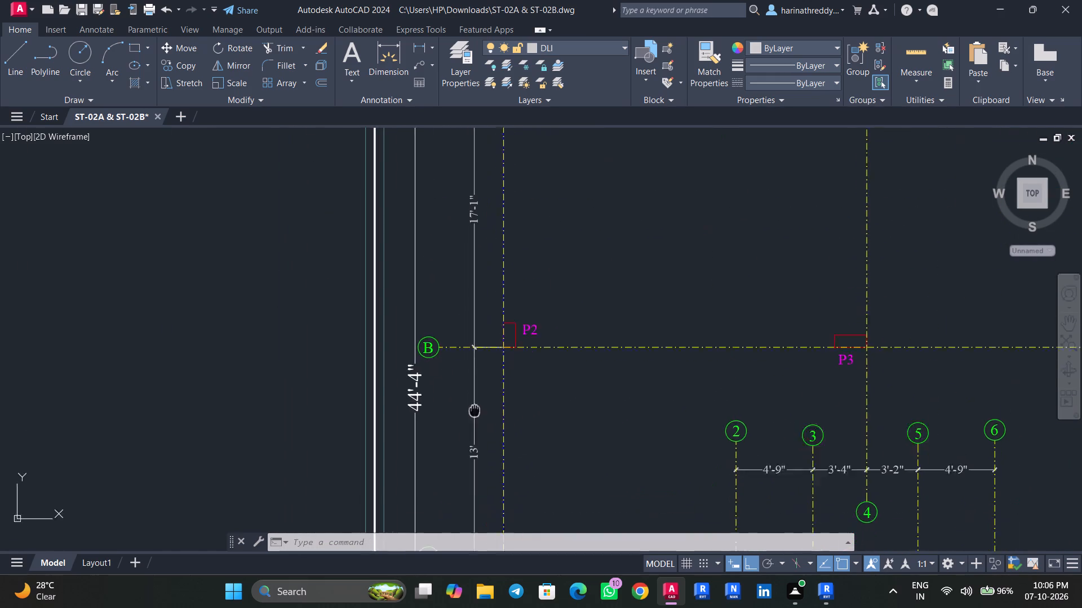
{"action": "middle_click_drag", "start_coordinate": [478, 395], "coordinate": [475, 386]}
{"action": "scroll", "coordinate": [478, 407], "scroll_direction": "up", "scroll_amount": 1}
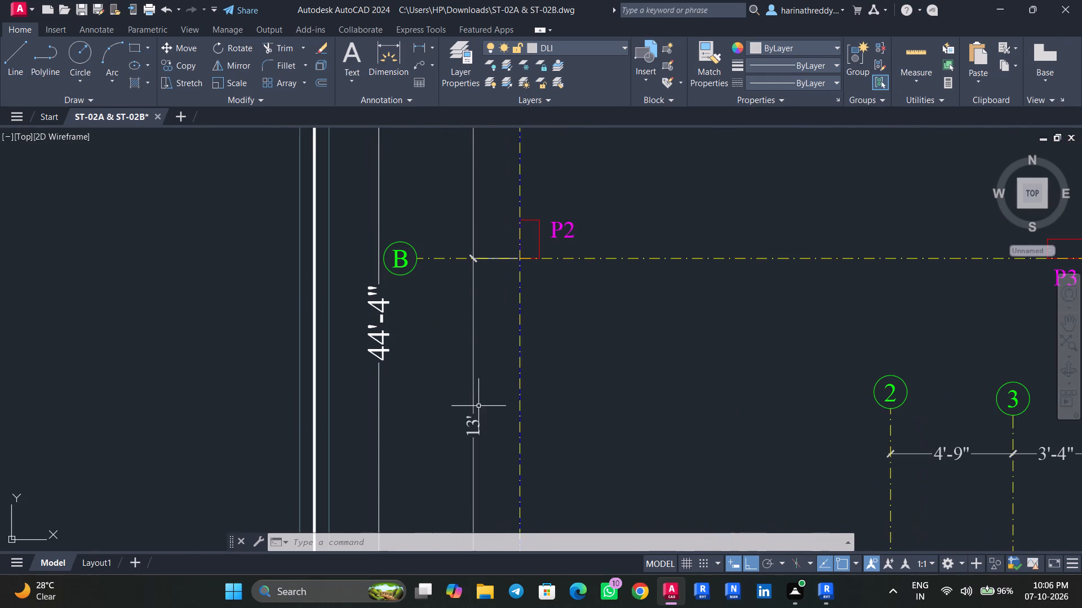
{"action": "middle_click_drag", "start_coordinate": [478, 406], "coordinate": [482, 500]}
{"action": "middle_click_drag", "start_coordinate": [489, 284], "coordinate": [484, 447]}
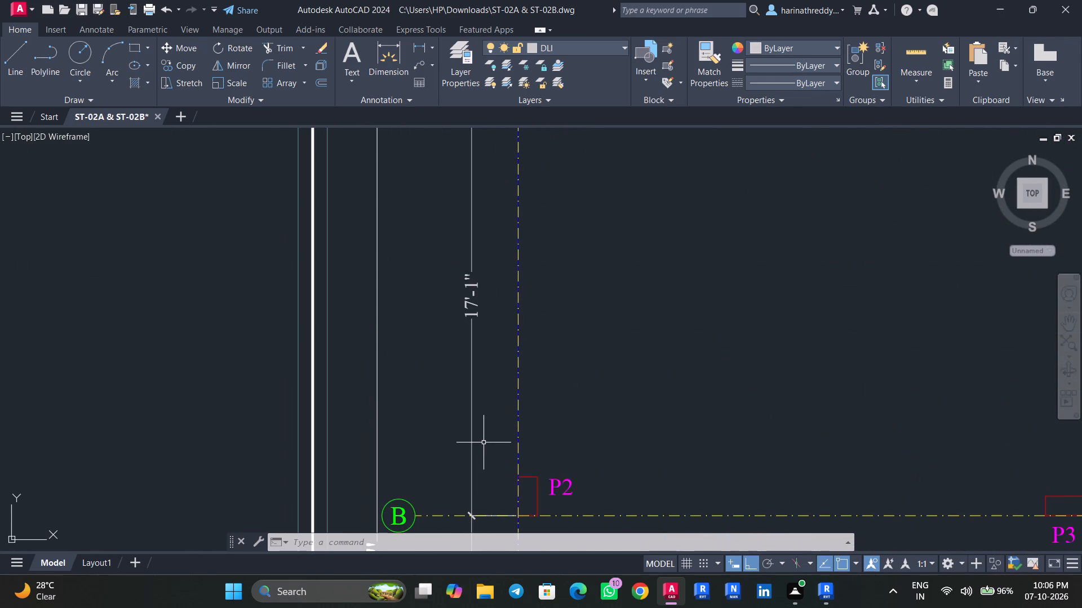
{"action": "scroll", "coordinate": [483, 442], "scroll_direction": "down", "scroll_amount": 2}
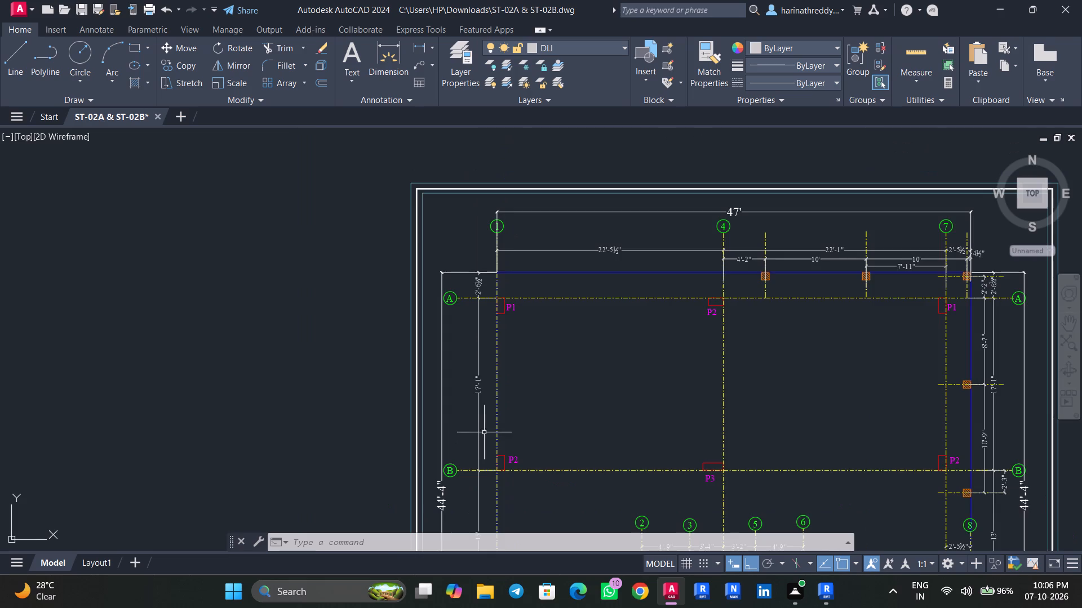
{"action": "scroll", "coordinate": [486, 388], "scroll_direction": "up", "scroll_amount": 2}
{"action": "middle_click_drag", "start_coordinate": [486, 388], "coordinate": [481, 484]}
{"action": "scroll", "coordinate": [481, 484], "scroll_direction": "down", "scroll_amount": 1}
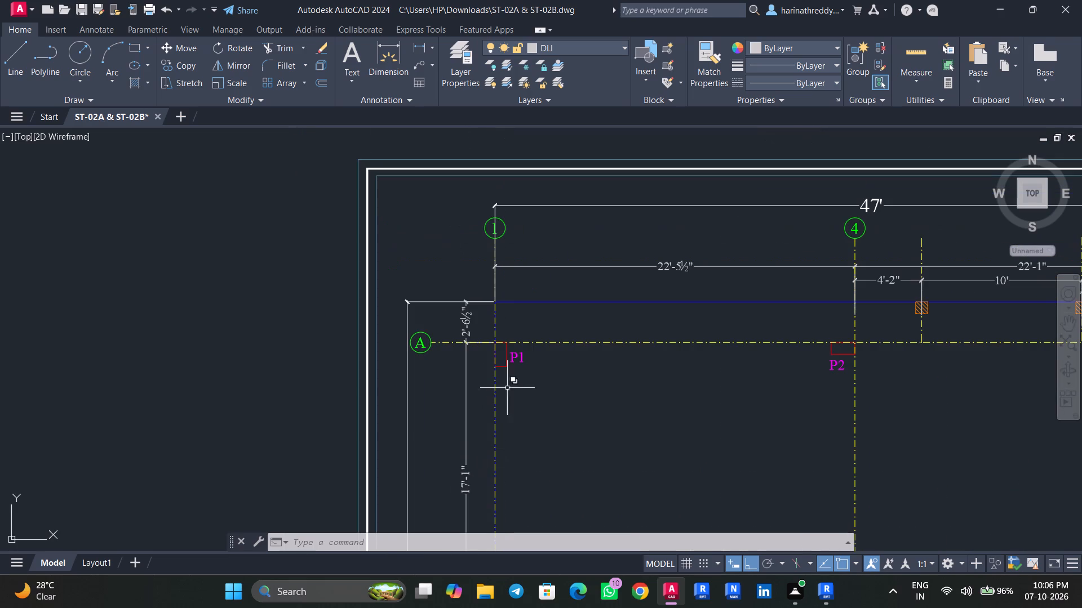
{"action": "middle_click_drag", "start_coordinate": [622, 414], "coordinate": [608, 405]}
{"action": "middle_click_drag", "start_coordinate": [542, 422], "coordinate": [540, 375]}
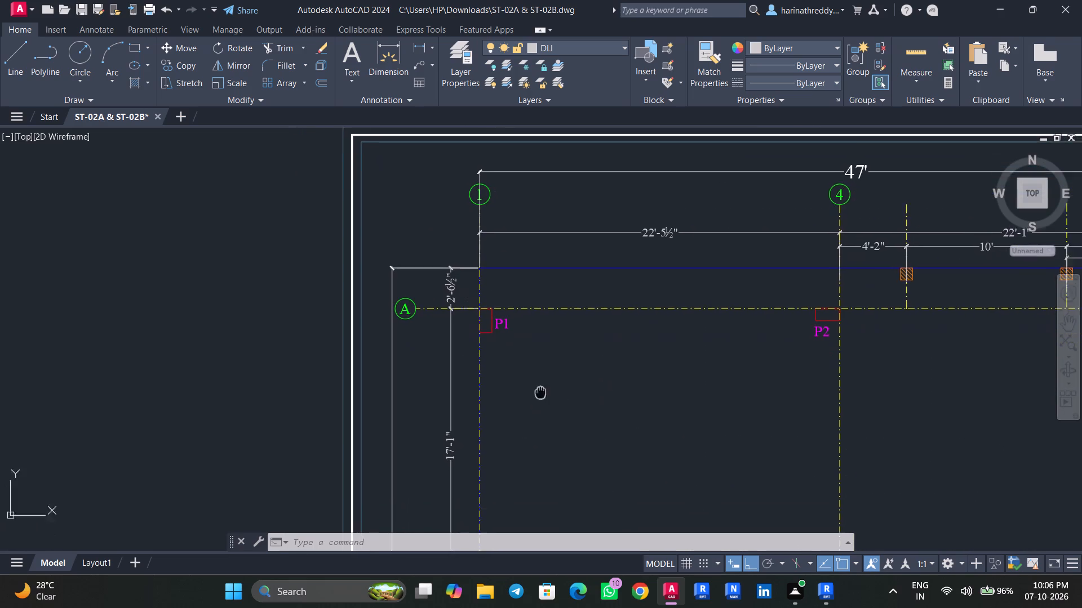
{"action": "middle_click_drag", "start_coordinate": [540, 375], "coordinate": [546, 334]}
{"action": "scroll", "coordinate": [481, 226], "scroll_direction": "up", "scroll_amount": 2}
{"action": "middle_click_drag", "start_coordinate": [478, 231], "coordinate": [360, 328]}
{"action": "scroll", "coordinate": [358, 329], "scroll_direction": "down", "scroll_amount": 2}
{"action": "middle_click_drag", "start_coordinate": [558, 388], "coordinate": [277, 361]}
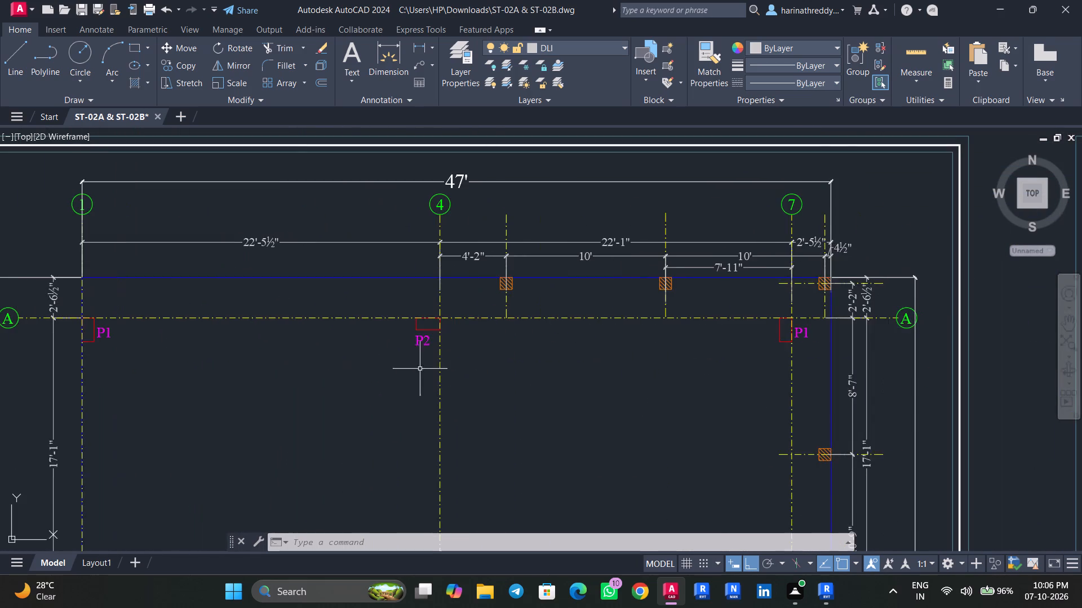
{"action": "middle_click_drag", "start_coordinate": [527, 369], "coordinate": [504, 376]}
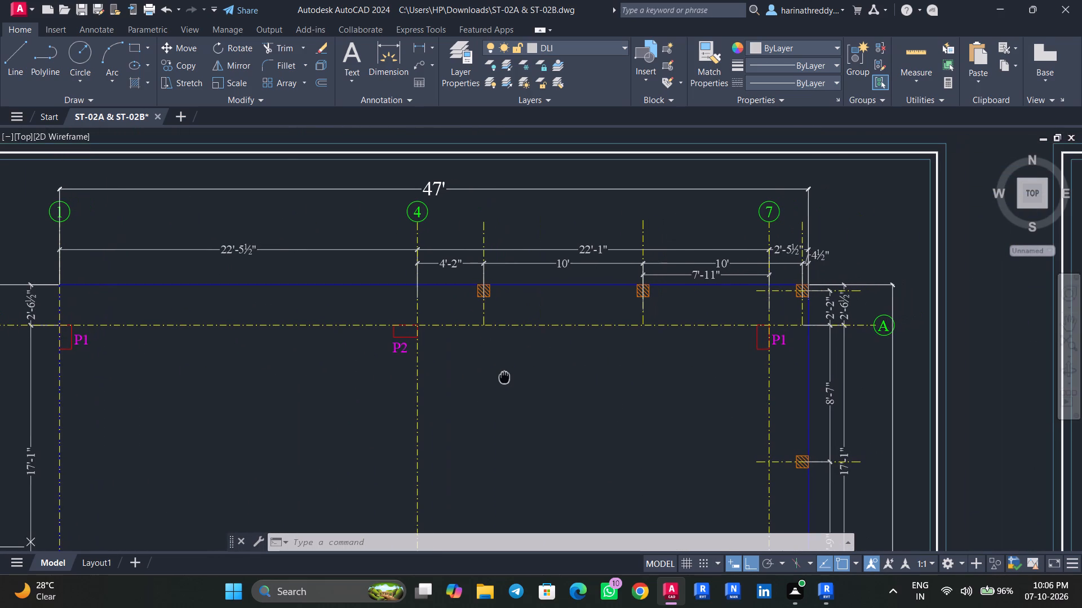
{"action": "middle_click_drag", "start_coordinate": [504, 376], "coordinate": [679, 376]}
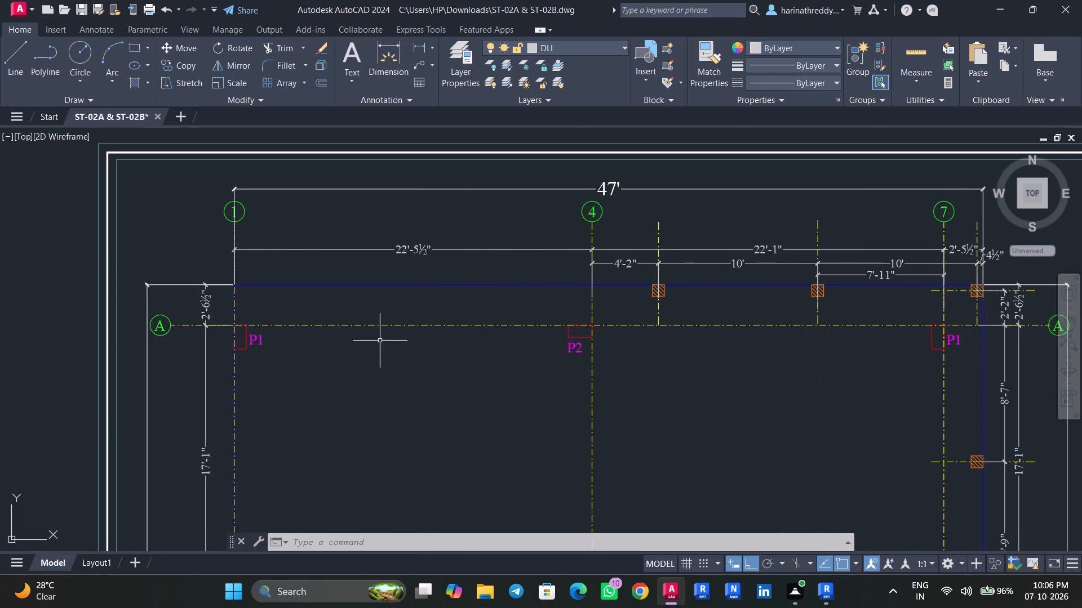
{"action": "scroll", "coordinate": [154, 297], "scroll_direction": "up", "scroll_amount": 2}
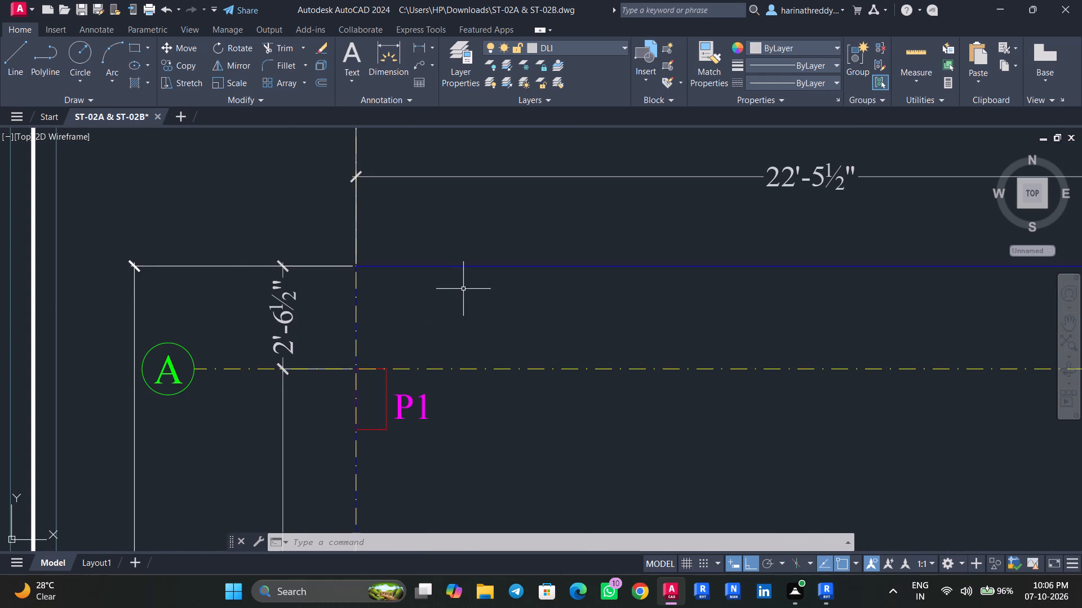
Examine the neighbouring footing plan, checking footing sizes and grid offsets from grid A down to grid E and back up.
{"action": "middle_click_drag", "start_coordinate": [469, 298], "coordinate": [469, 320]}
{"action": "middle_click_drag", "start_coordinate": [531, 330], "coordinate": [464, 323]}
{"action": "scroll", "coordinate": [464, 323], "scroll_direction": "down", "scroll_amount": 4}
{"action": "middle_click_drag", "start_coordinate": [464, 323], "coordinate": [364, 309]}
{"action": "middle_click_drag", "start_coordinate": [652, 342], "coordinate": [486, 343]}
{"action": "scroll", "coordinate": [674, 343], "scroll_direction": "up", "scroll_amount": 2}
{"action": "middle_click_drag", "start_coordinate": [663, 341], "coordinate": [601, 342]}
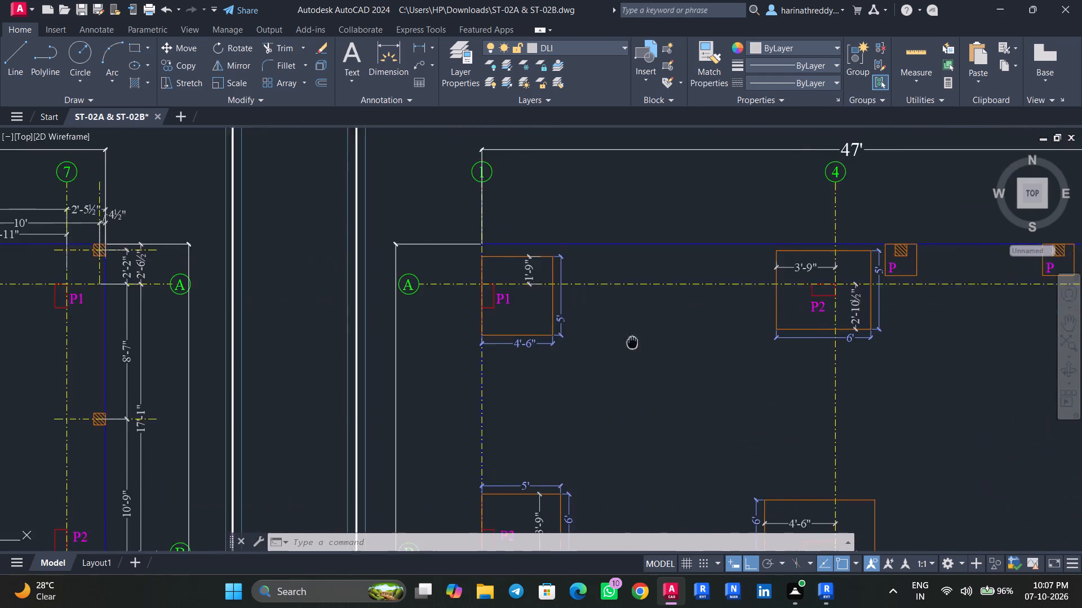
{"action": "middle_click_drag", "start_coordinate": [601, 342], "coordinate": [413, 357]}
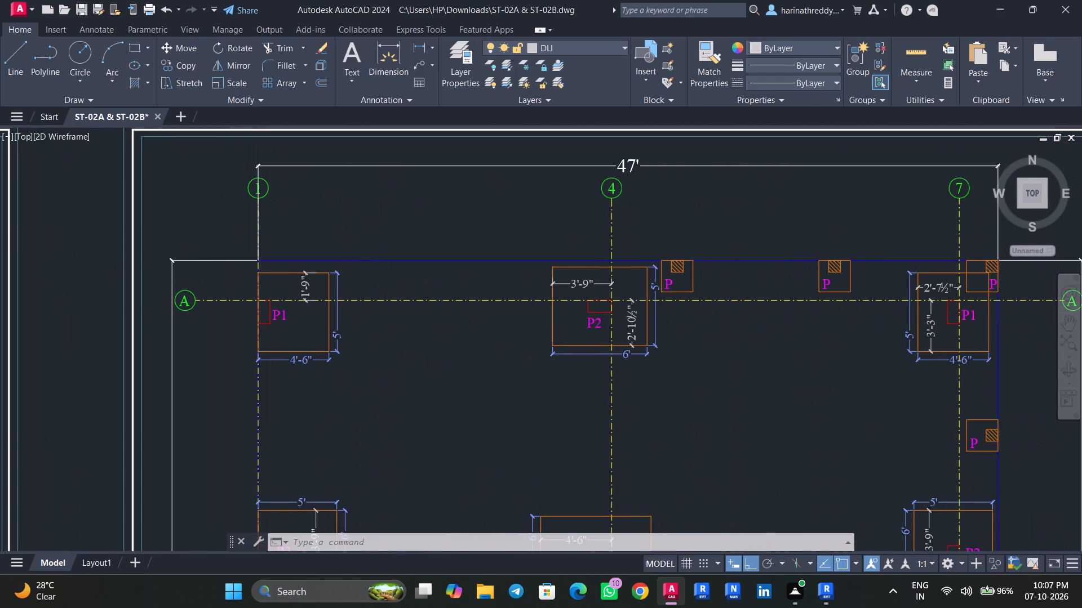
{"action": "scroll", "coordinate": [413, 357], "scroll_direction": "down", "scroll_amount": 1}
{"action": "middle_click_drag", "start_coordinate": [413, 357], "coordinate": [533, 205]}
{"action": "middle_click_drag", "start_coordinate": [551, 342], "coordinate": [627, 171]}
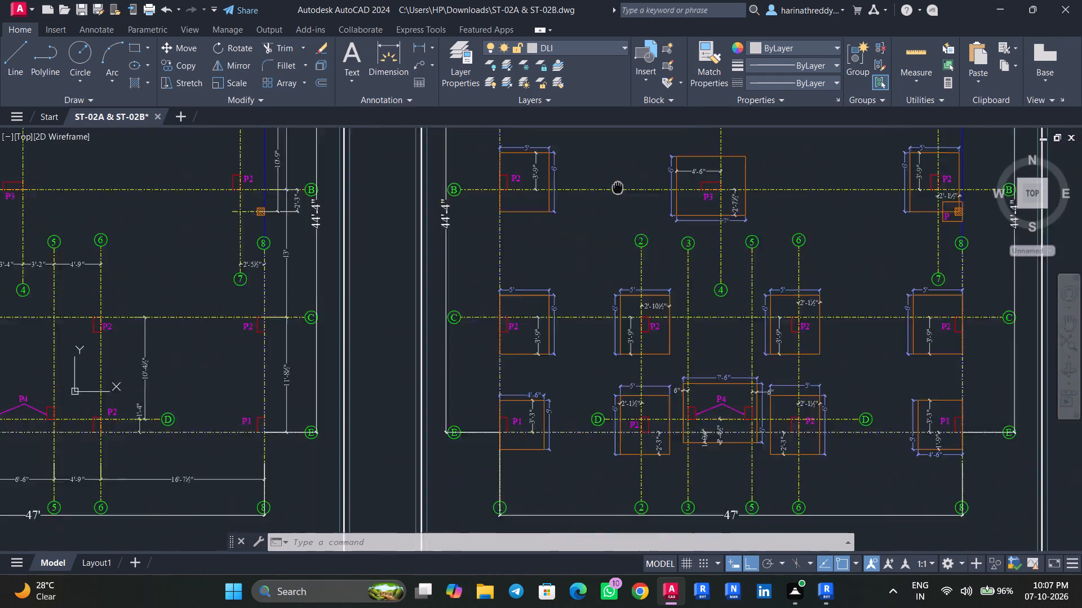
{"action": "middle_click_drag", "start_coordinate": [627, 171], "coordinate": [650, 133]}
{"action": "middle_click_drag", "start_coordinate": [615, 352], "coordinate": [666, 164]}
{"action": "middle_click_drag", "start_coordinate": [655, 312], "coordinate": [645, 292]}
{"action": "scroll", "coordinate": [645, 292], "scroll_direction": "down", "scroll_amount": 2}
{"action": "middle_click_drag", "start_coordinate": [645, 292], "coordinate": [591, 435]}
{"action": "scroll", "coordinate": [615, 361], "scroll_direction": "up", "scroll_amount": 4}
{"action": "middle_click_drag", "start_coordinate": [608, 363], "coordinate": [546, 349]}
{"action": "middle_click_drag", "start_coordinate": [694, 302], "coordinate": [603, 379]}
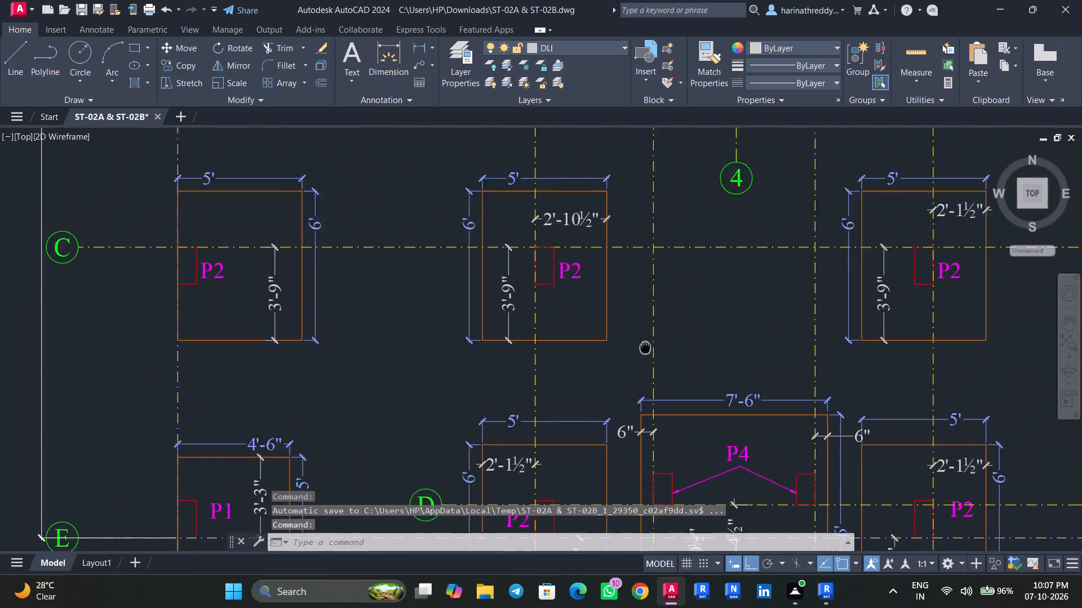
{"action": "middle_click_drag", "start_coordinate": [603, 379], "coordinate": [521, 444]}
{"action": "middle_click_drag", "start_coordinate": [613, 302], "coordinate": [613, 432]}
{"action": "middle_click_drag", "start_coordinate": [644, 321], "coordinate": [637, 462]}
{"action": "middle_click_drag", "start_coordinate": [661, 374], "coordinate": [610, 538]}
{"action": "middle_click_drag", "start_coordinate": [657, 296], "coordinate": [657, 419]}
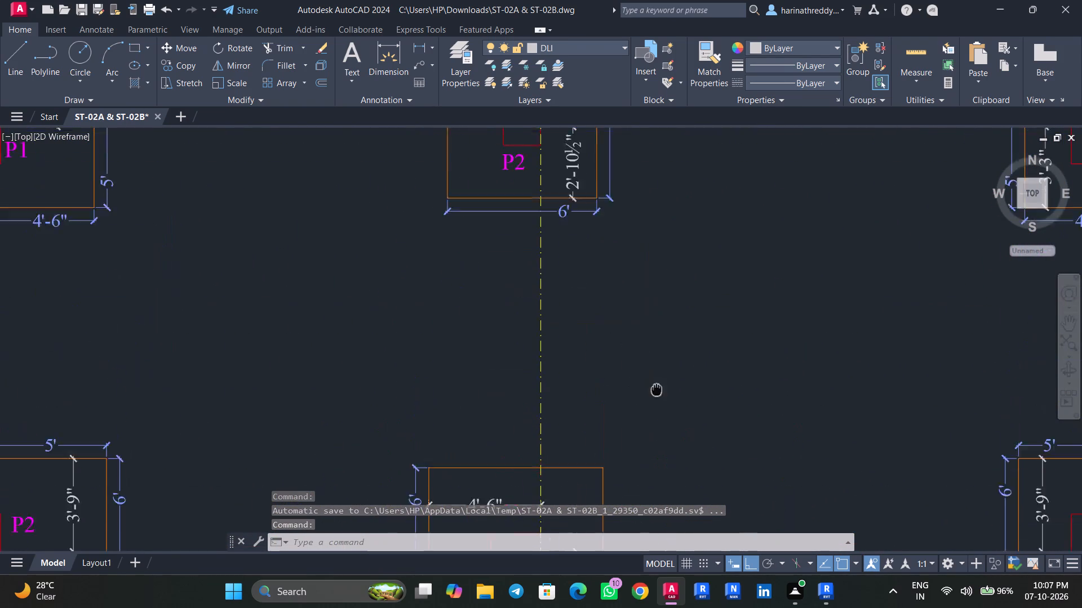
{"action": "middle_click_drag", "start_coordinate": [657, 419], "coordinate": [663, 468]}
{"action": "middle_click_drag", "start_coordinate": [628, 387], "coordinate": [600, 491]}
{"action": "scroll", "coordinate": [633, 408], "scroll_direction": "up", "scroll_amount": 1}
{"action": "scroll", "coordinate": [633, 408], "scroll_direction": "down", "scroll_amount": 3}
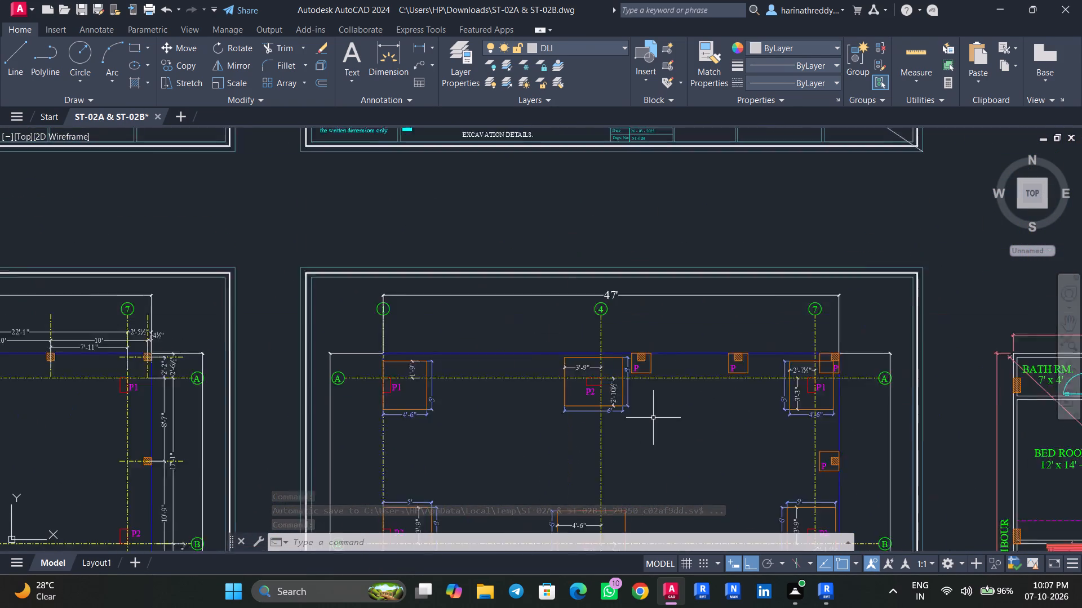
{"action": "scroll", "coordinate": [653, 418], "scroll_direction": "down", "scroll_amount": 1}
Check the offset dimension between grid A and the boundary line above it, near grid 1 in the grid layout plan.
{"action": "middle_click_drag", "start_coordinate": [651, 418], "coordinate": [754, 412]}
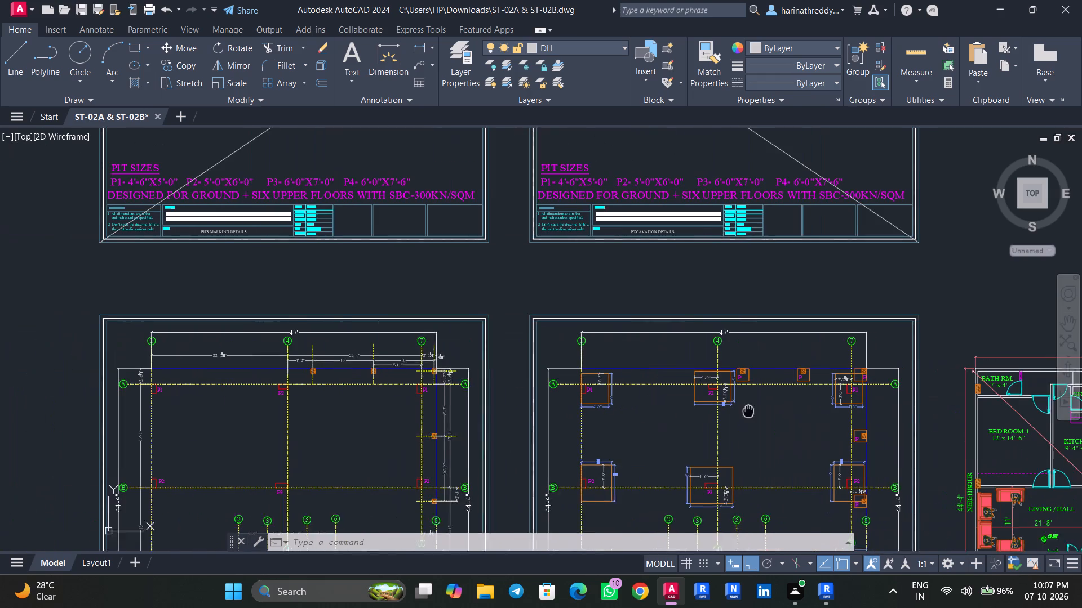
{"action": "middle_click_drag", "start_coordinate": [754, 412], "coordinate": [756, 415]}
{"action": "middle_click_drag", "start_coordinate": [361, 424], "coordinate": [473, 418]}
{"action": "scroll", "coordinate": [334, 369], "scroll_direction": "up", "scroll_amount": 3}
{"action": "middle_click_drag", "start_coordinate": [343, 370], "coordinate": [555, 396]}
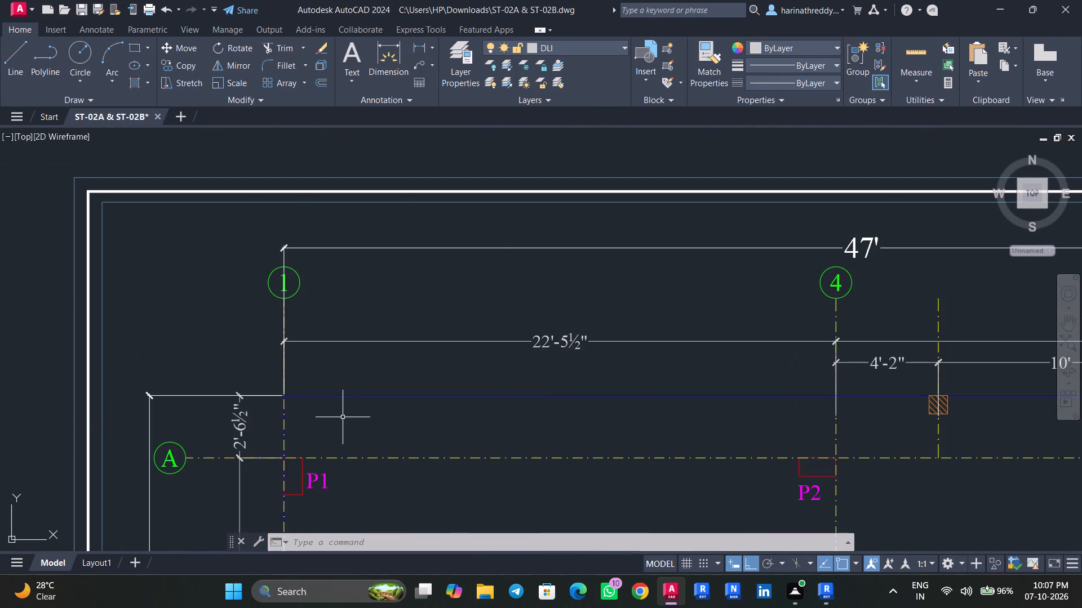
{"action": "scroll", "coordinate": [267, 462], "scroll_direction": "up", "scroll_amount": 3}
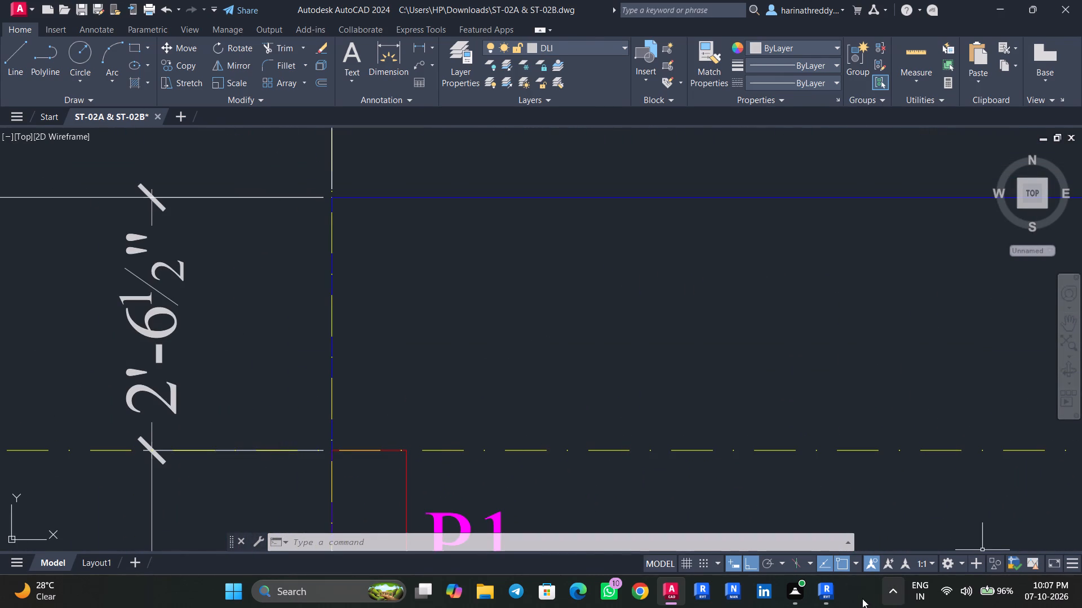
Switch to Revit and add a horizontal grid offset 2' 6 1/2" above grid A in the AFL plan by picking grid A.
{"action": "left_click", "coordinate": [828, 597]}
{"action": "middle_click_drag", "start_coordinate": [525, 211], "coordinate": [513, 451]}
{"action": "scroll", "coordinate": [517, 403], "scroll_direction": "down", "scroll_amount": 1}
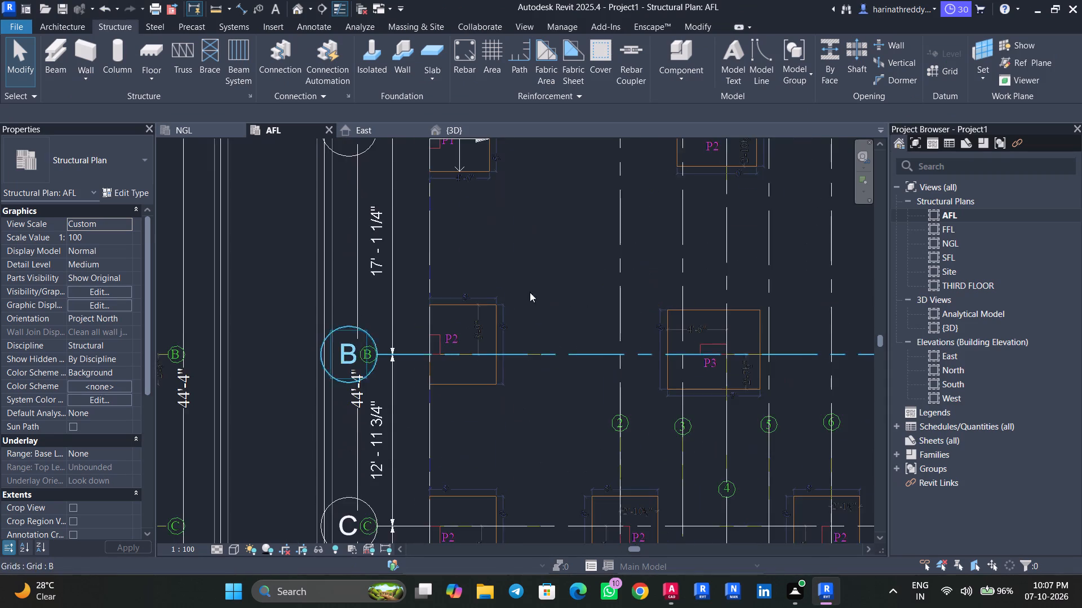
{"action": "middle_click_drag", "start_coordinate": [529, 289], "coordinate": [513, 476]}
{"action": "key", "text": "Escape"}
{"action": "key", "text": "Escape"}
{"action": "key", "text": "Escape"}
{"action": "type", "text": "GR"}
{"action": "left_click", "coordinate": [393, 316]}
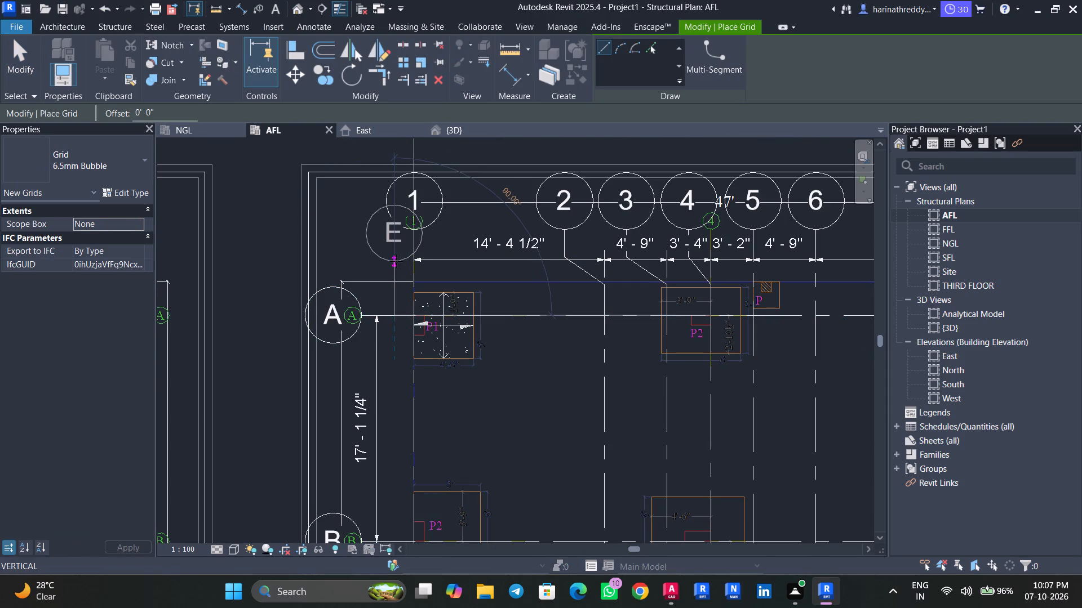
{"action": "key", "text": "Escape"}
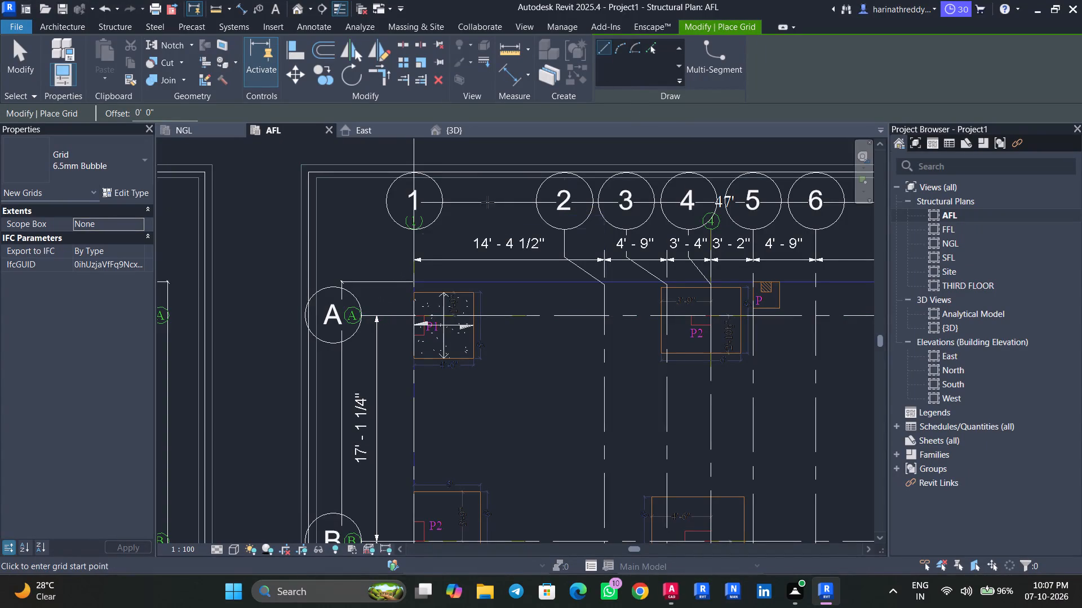
{"action": "scroll", "coordinate": [402, 312], "scroll_direction": "up", "scroll_amount": 2}
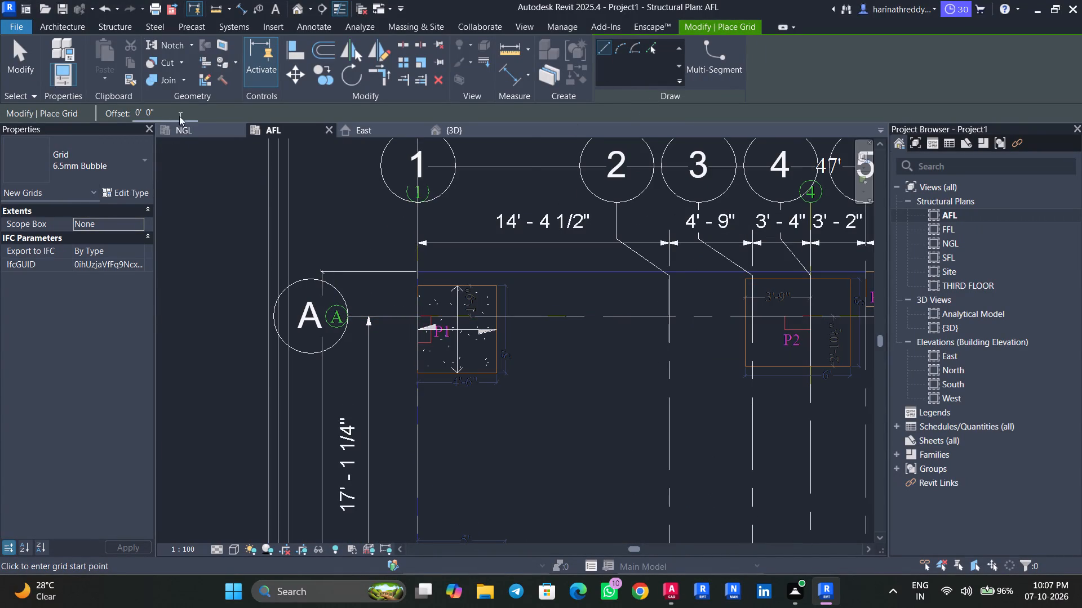
{"action": "left_click_drag", "start_coordinate": [176, 115], "coordinate": [123, 118]}
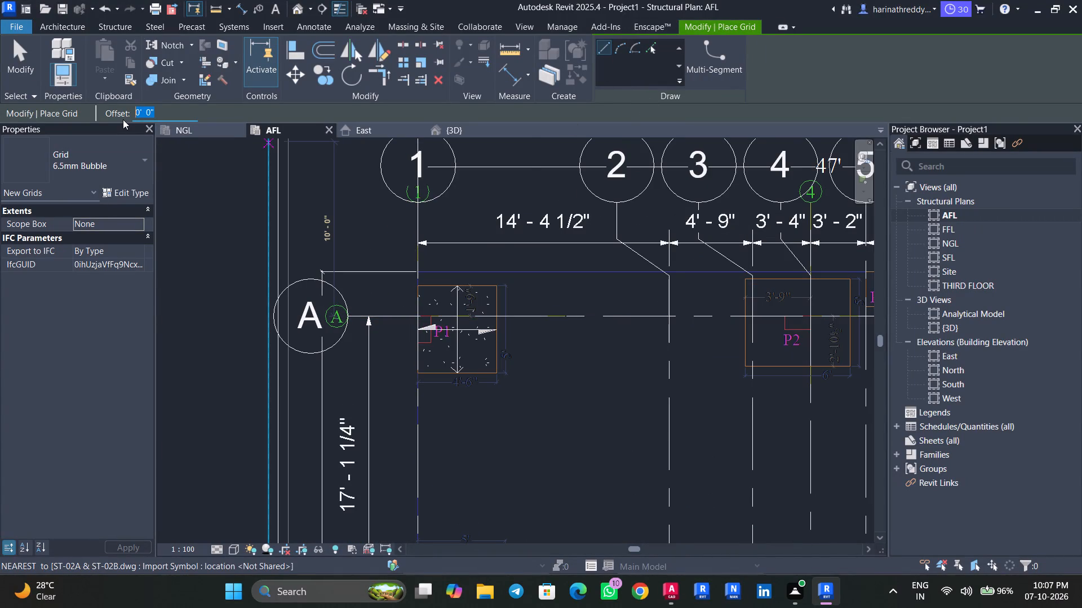
{"action": "key", "text": "alt+Tab"}
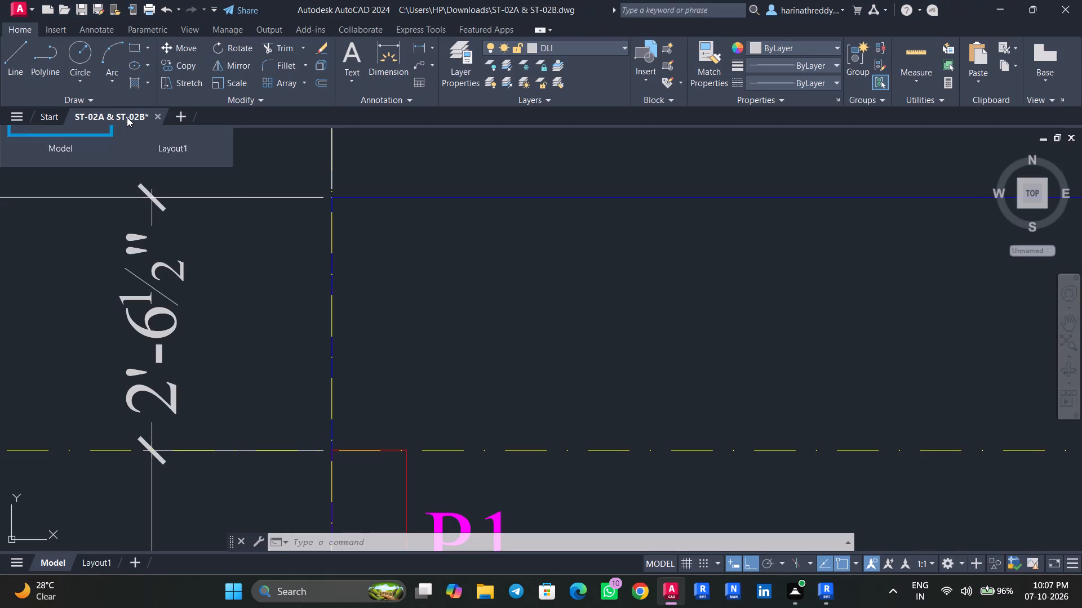
{"action": "key", "text": "alt+Tab"}
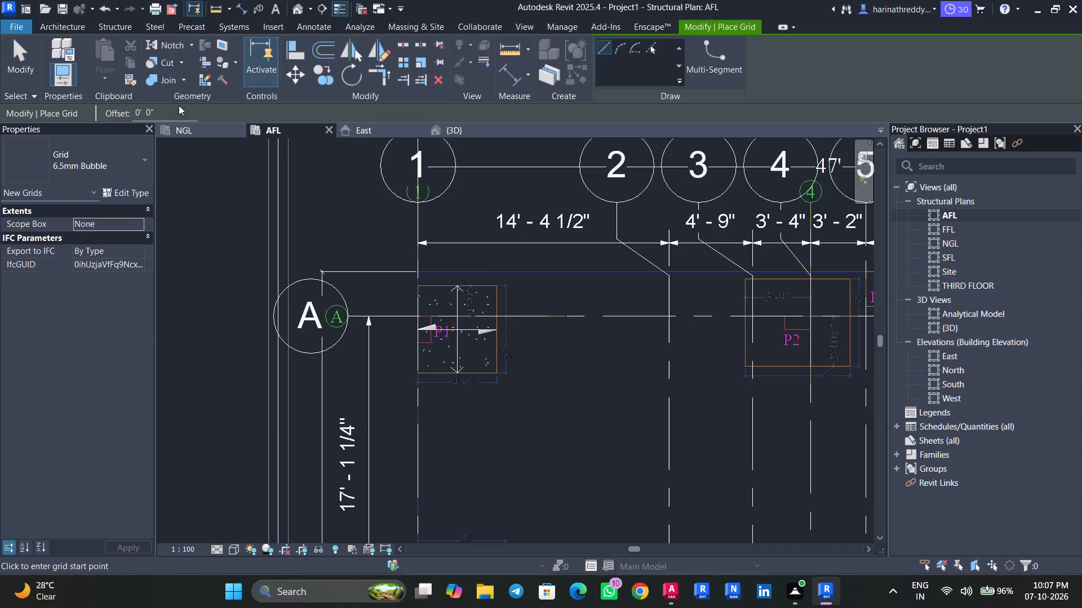
{"action": "left_click_drag", "start_coordinate": [176, 108], "coordinate": [115, 117]}
{"action": "key", "text": "2"}
{"action": "type", "text": "'6"}
{"action": "key", "text": "alt+Tab"}
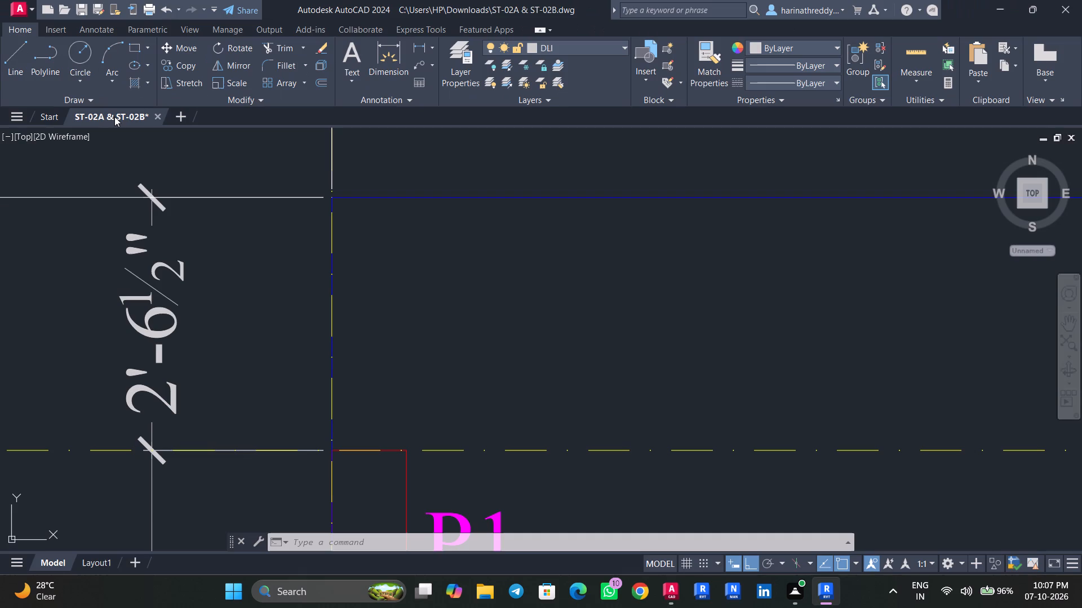
{"action": "key", "text": "alt+Tab"}
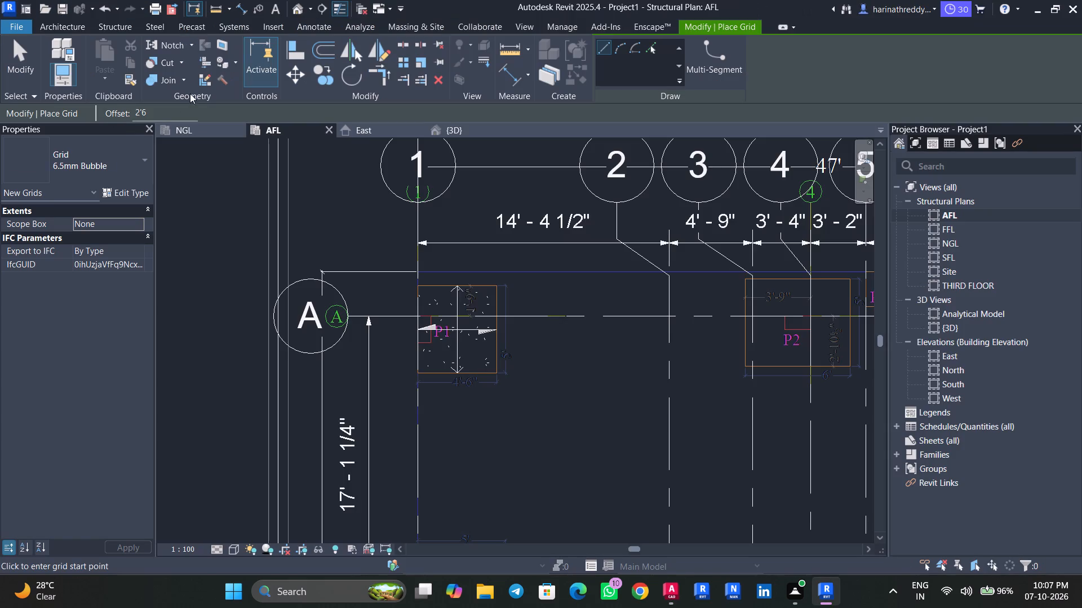
{"action": "left_click", "coordinate": [174, 108]}
{"action": "type", "text": "1/2\""}
{"action": "key", "text": "Return"}
{"action": "key", "text": "alt+Tab"}
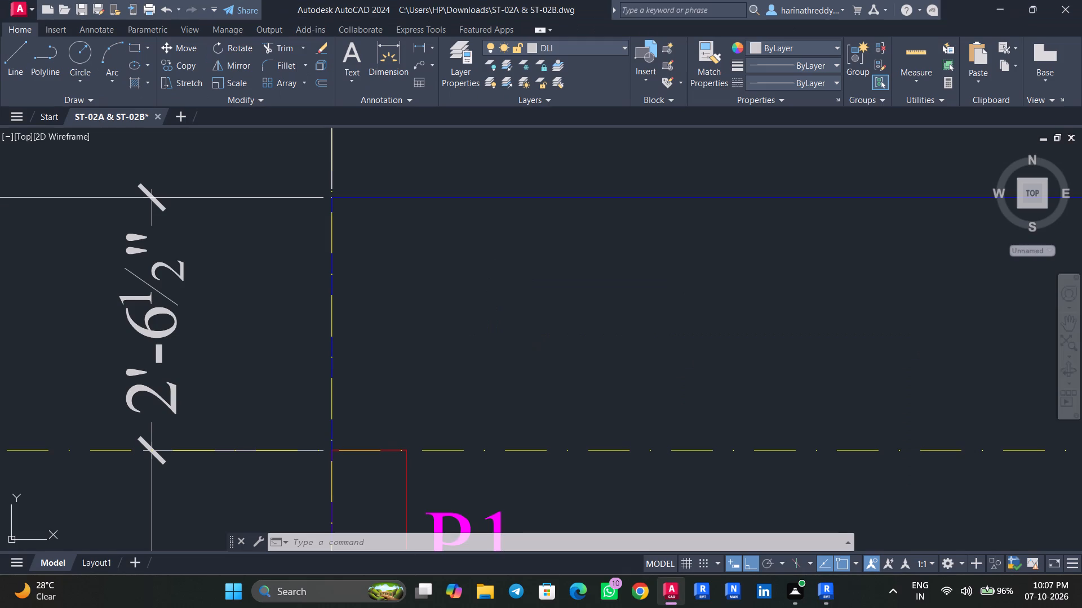
{"action": "key", "text": "alt+Tab"}
{"action": "left_click", "coordinate": [139, 115]}
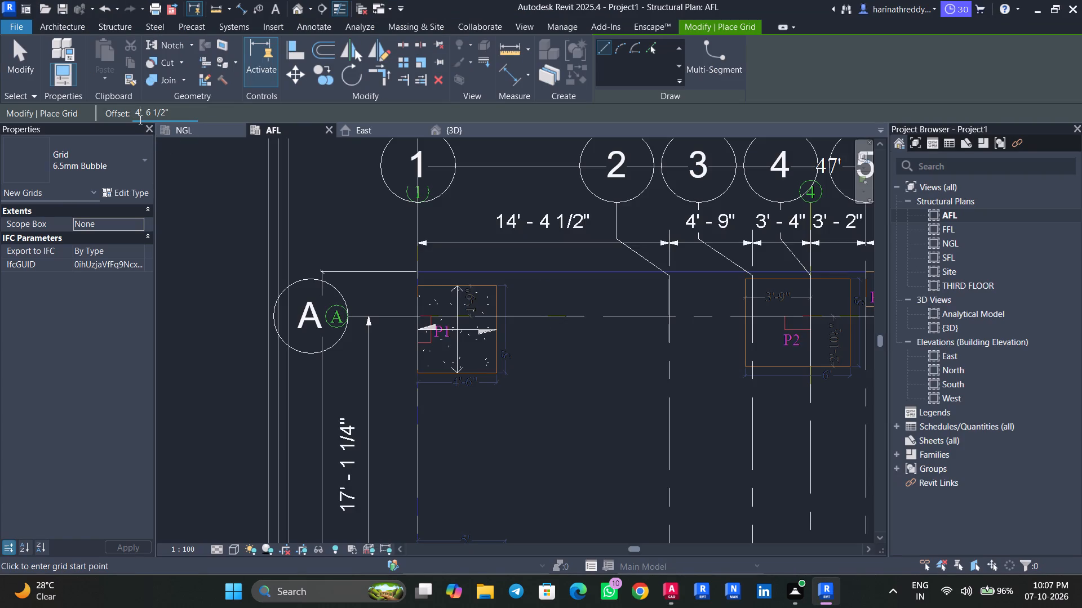
{"action": "key", "text": "BackSpace"}
{"action": "key", "text": "2"}
{"action": "key", "text": "Return"}
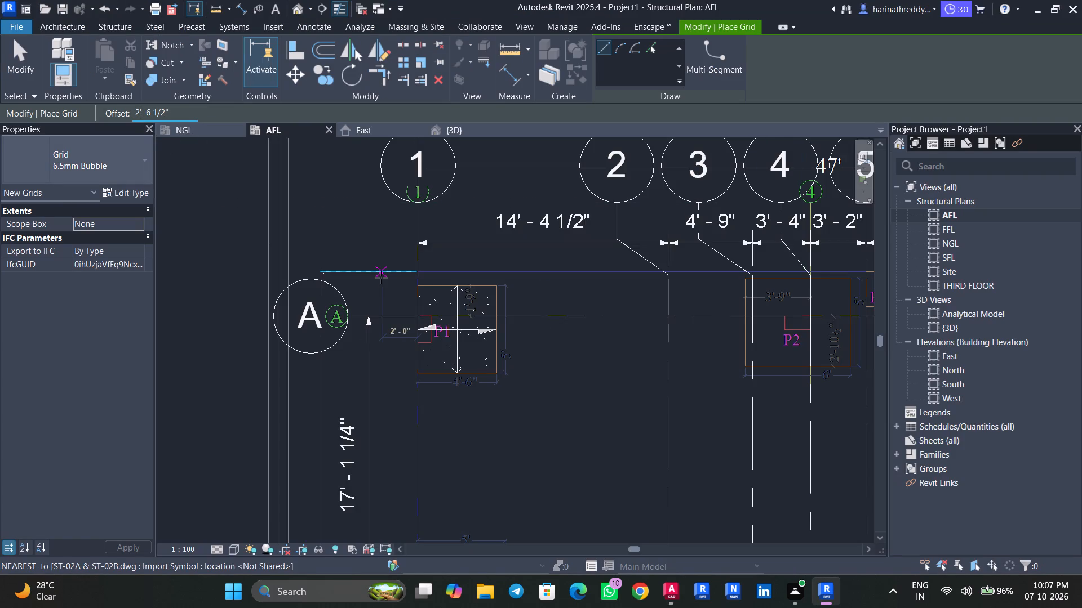
{"action": "left_click", "coordinate": [657, 45]}
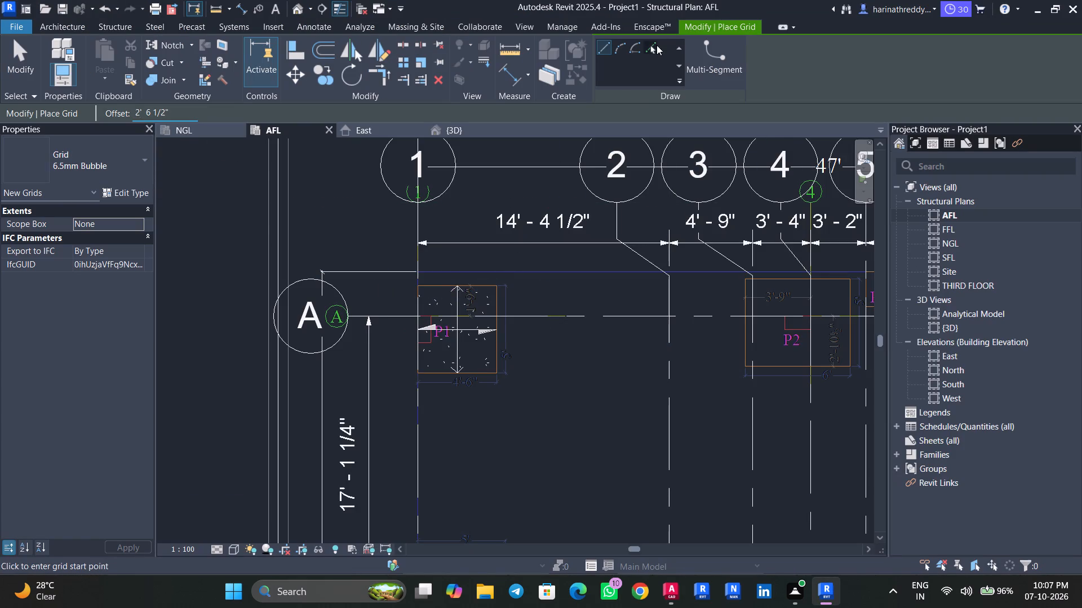
{"action": "left_click", "coordinate": [558, 314]}
{"action": "key", "text": "Escape"}
{"action": "key", "text": "Escape"}
{"action": "scroll", "coordinate": [560, 377], "scroll_direction": "up", "scroll_amount": 1}
{"action": "scroll", "coordinate": [560, 377], "scroll_direction": "down", "scroll_amount": 1}
{"action": "scroll", "coordinate": [560, 377], "scroll_direction": "up", "scroll_amount": 1}
{"action": "scroll", "coordinate": [560, 377], "scroll_direction": "down", "scroll_amount": 4}
{"action": "middle_click_drag", "start_coordinate": [591, 378], "coordinate": [302, 378]}
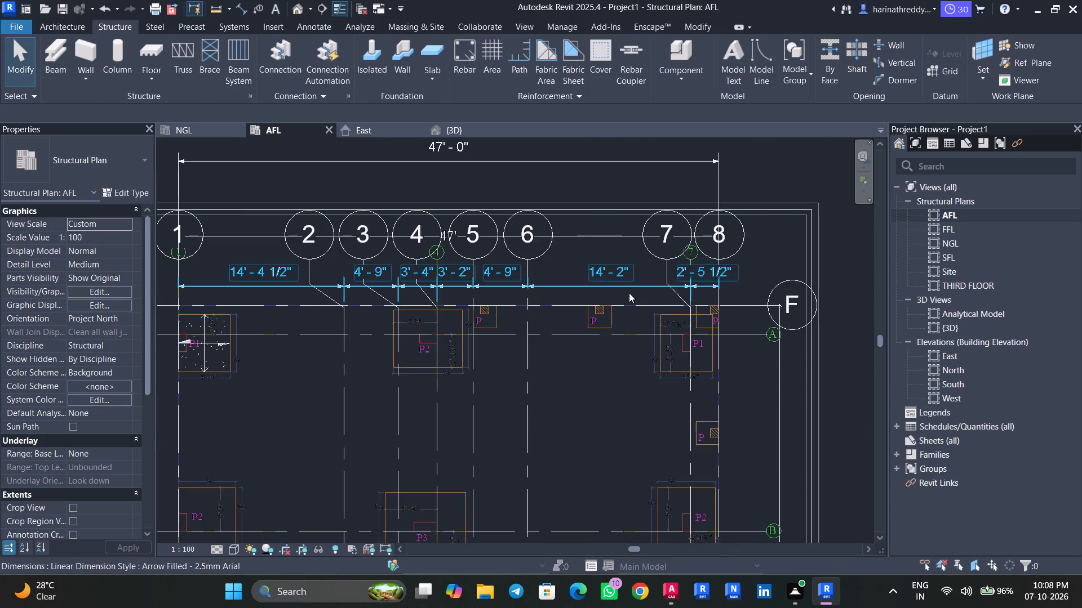
Hide the bubble of grid F at its end beyond grid 8 in the AFL plan.
{"action": "left_click", "coordinate": [628, 311]}
{"action": "left_click", "coordinate": [872, 305]}
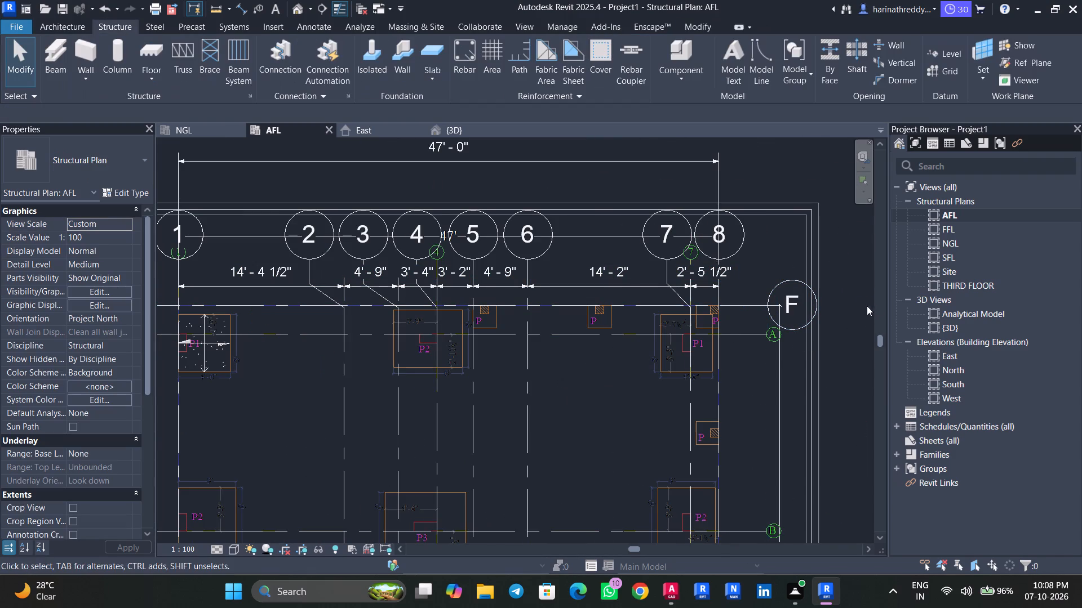
{"action": "left_click", "coordinate": [743, 307]}
{"action": "left_click", "coordinate": [861, 307]}
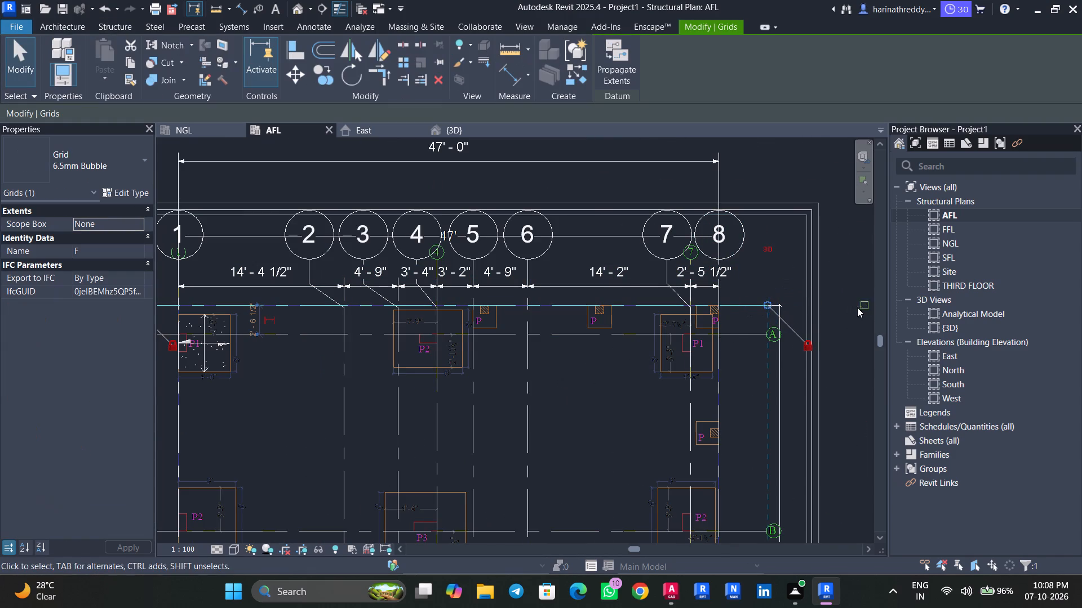
{"action": "scroll", "coordinate": [605, 390], "scroll_direction": "down", "scroll_amount": 4}
{"action": "middle_click_drag", "start_coordinate": [599, 399], "coordinate": [712, 383]}
{"action": "key", "text": "Escape"}
{"action": "key", "text": "Escape"}
{"action": "key", "text": "Escape"}
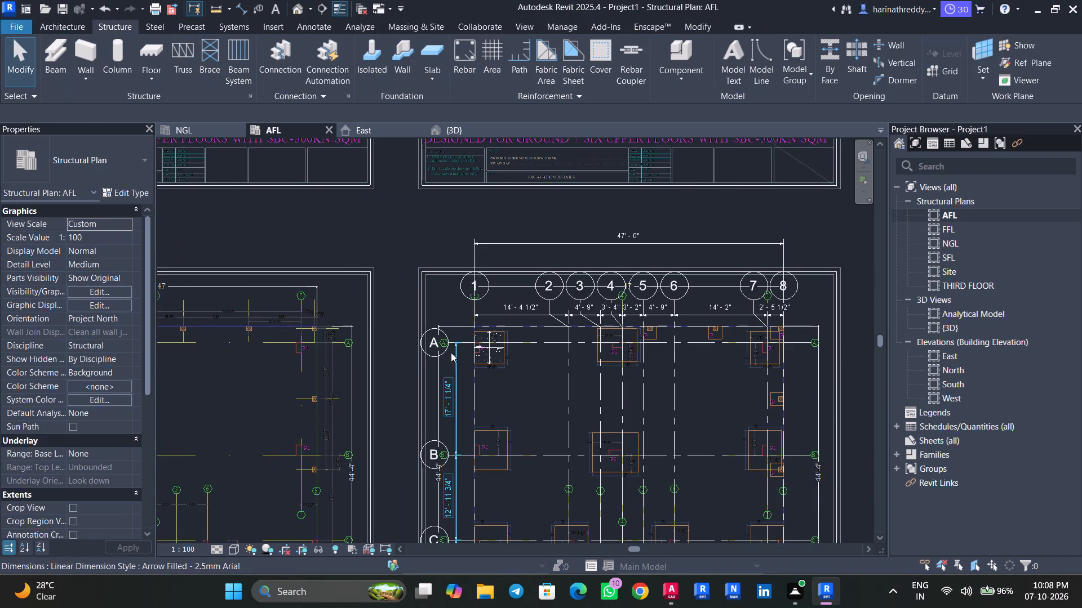
Add an overall aligned dimension from grid E to grid F, placed outside the lettered grid bubbles.
{"action": "scroll", "coordinate": [451, 372], "scroll_direction": "up", "scroll_amount": 4}
{"action": "middle_click_drag", "start_coordinate": [429, 399], "coordinate": [489, 179]}
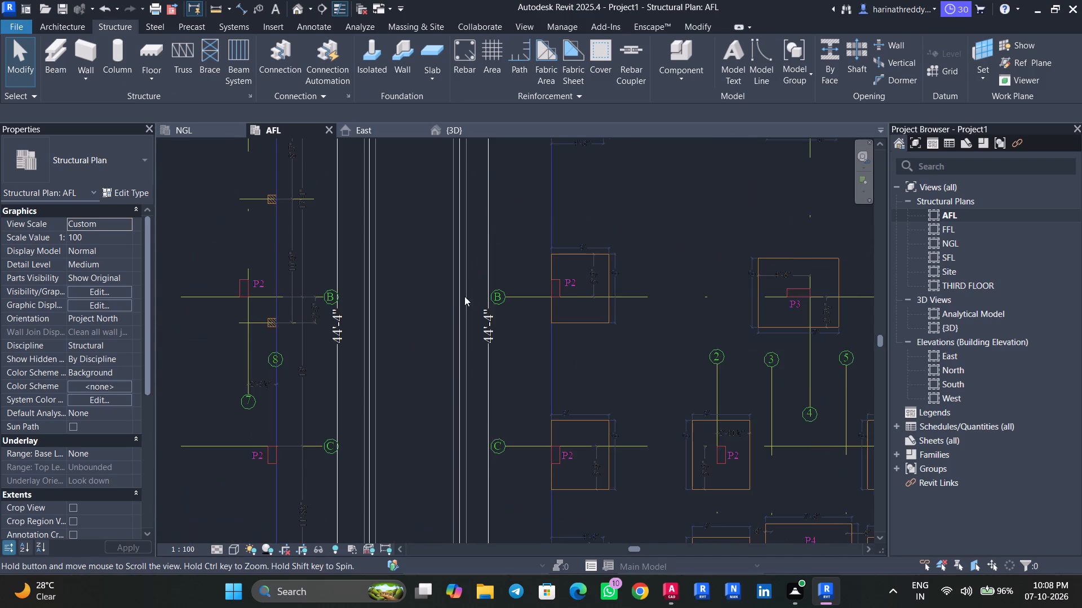
{"action": "scroll", "coordinate": [481, 389], "scroll_direction": "down", "scroll_amount": 5}
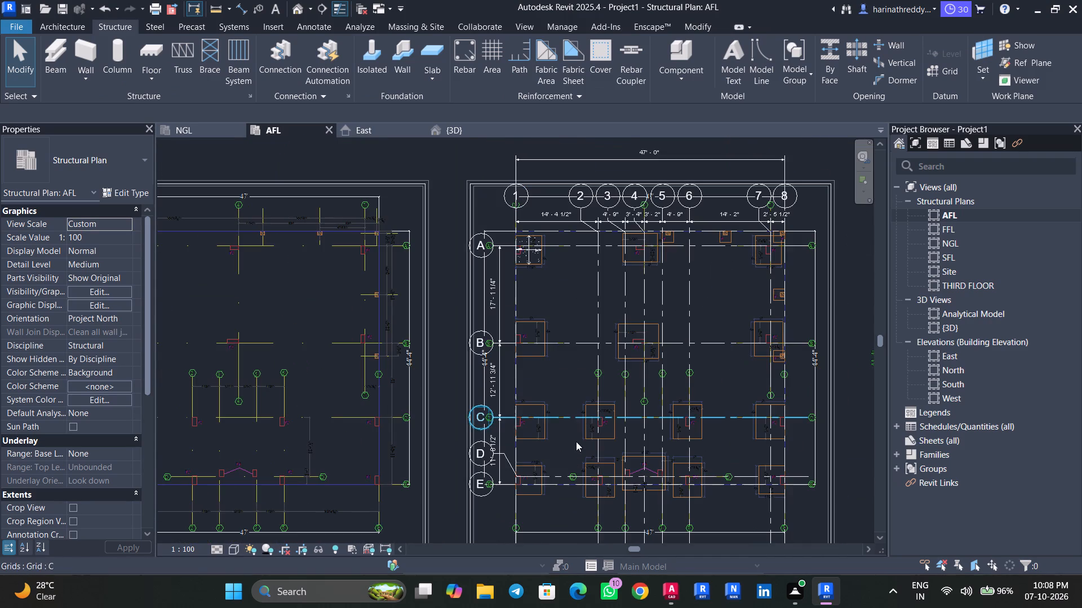
{"action": "middle_click_drag", "start_coordinate": [566, 440], "coordinate": [555, 388]}
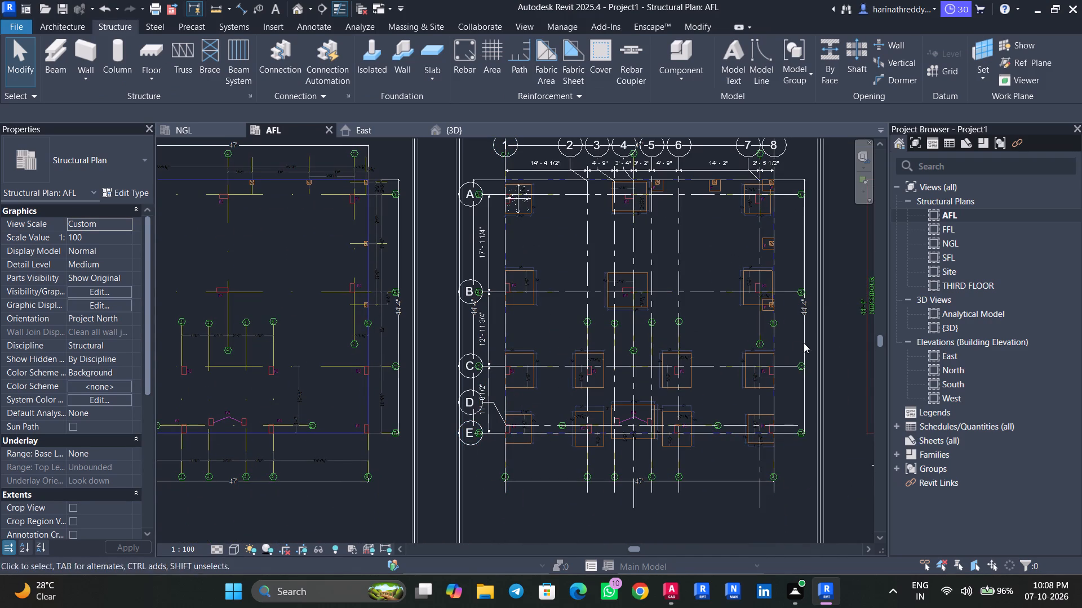
{"action": "key", "text": "d"}
{"action": "key", "text": "i"}
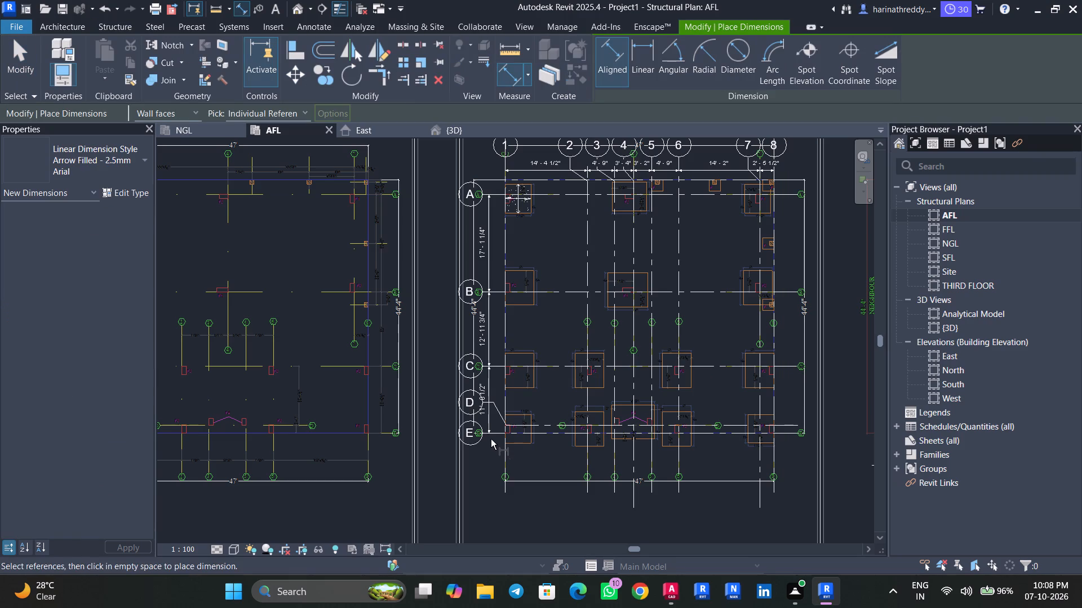
{"action": "left_click", "coordinate": [496, 436]}
{"action": "left_click", "coordinate": [496, 180]}
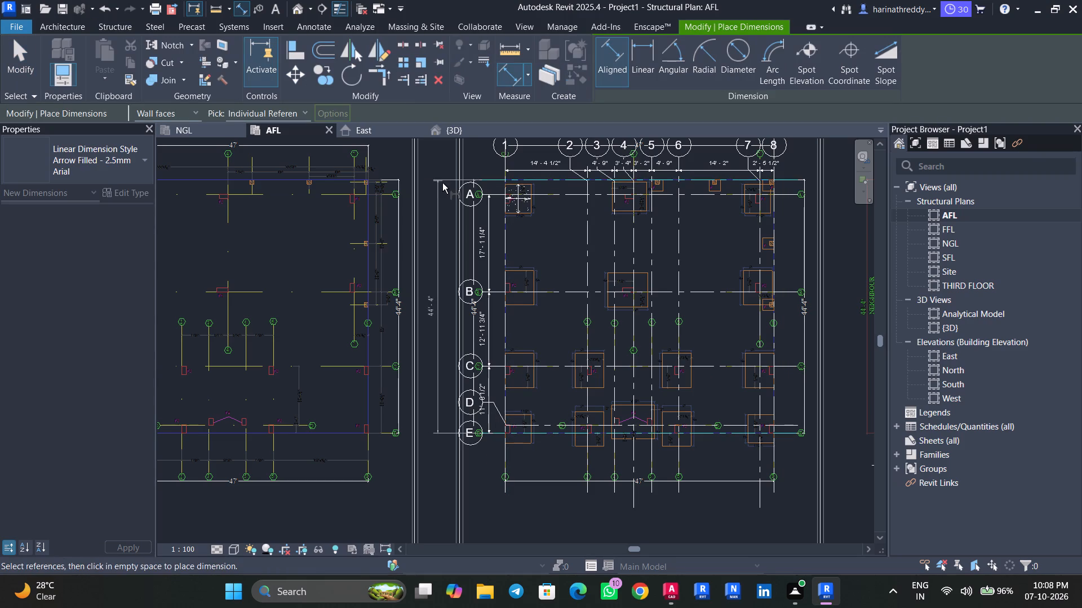
{"action": "scroll", "coordinate": [442, 183], "scroll_direction": "up", "scroll_amount": 4}
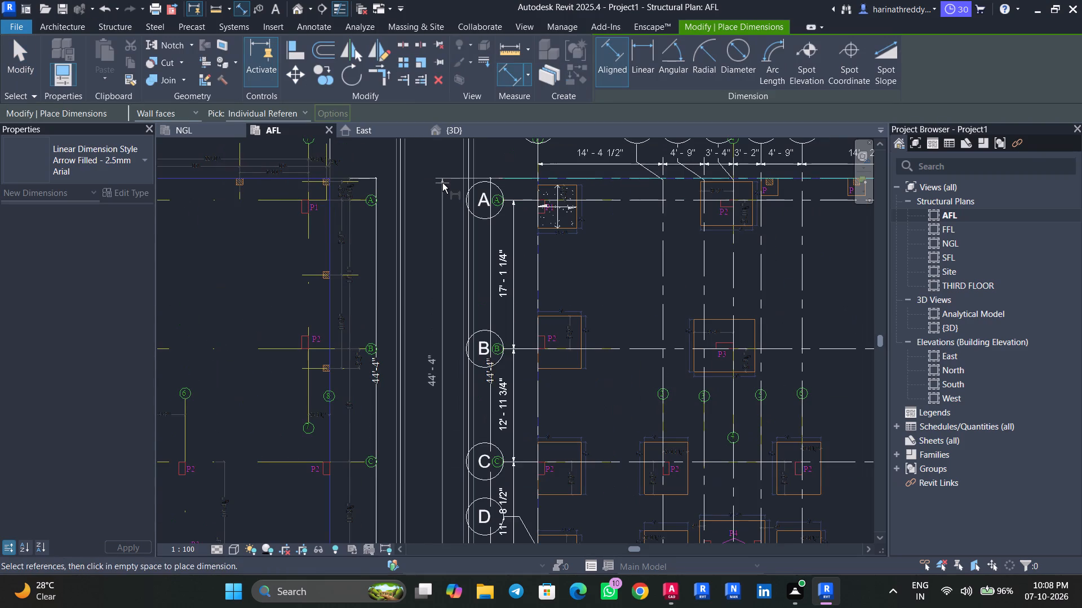
{"action": "scroll", "coordinate": [442, 183], "scroll_direction": "up", "scroll_amount": 1}
{"action": "left_click", "coordinate": [442, 183]}
{"action": "key", "text": "Escape"}
{"action": "key", "text": "Escape"}
{"action": "key", "text": "Escape"}
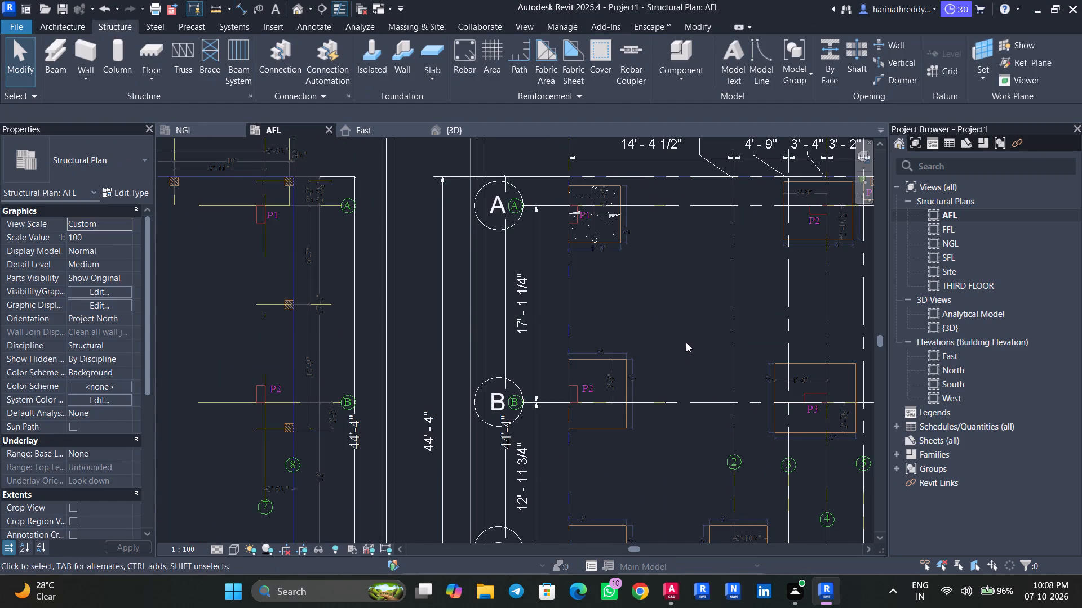
Delete the existing dimension chain running through grids A, B, C and E beside grid 1.
{"action": "middle_click_drag", "start_coordinate": [686, 342], "coordinate": [393, 323]}
{"action": "middle_click_drag", "start_coordinate": [726, 354], "coordinate": [420, 327]}
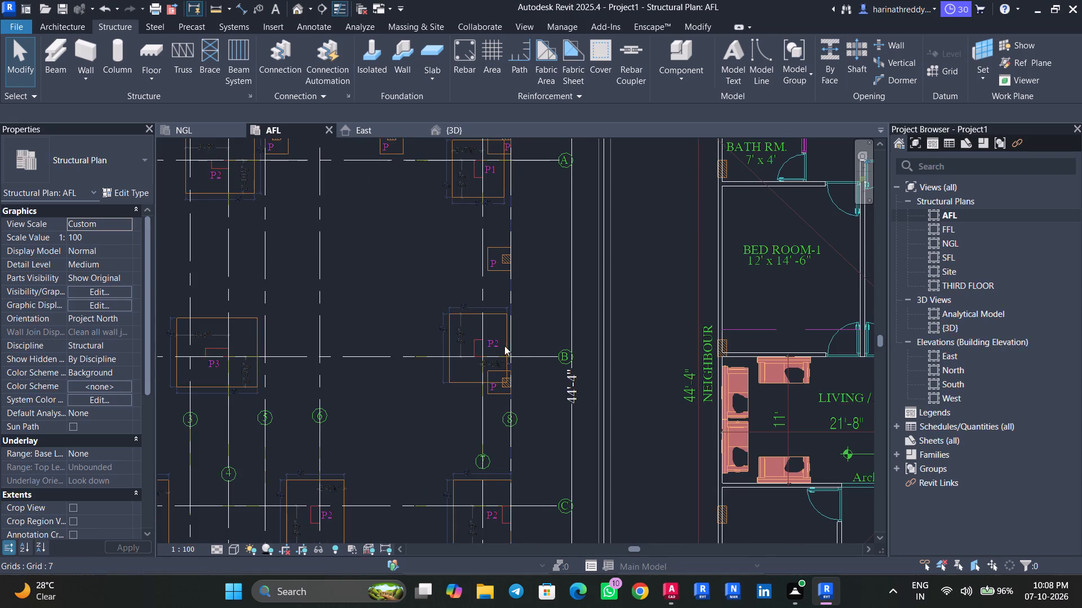
{"action": "scroll", "coordinate": [520, 346], "scroll_direction": "down", "scroll_amount": 5}
{"action": "middle_click_drag", "start_coordinate": [520, 365], "coordinate": [628, 310]}
{"action": "scroll", "coordinate": [311, 358], "scroll_direction": "up", "scroll_amount": 4}
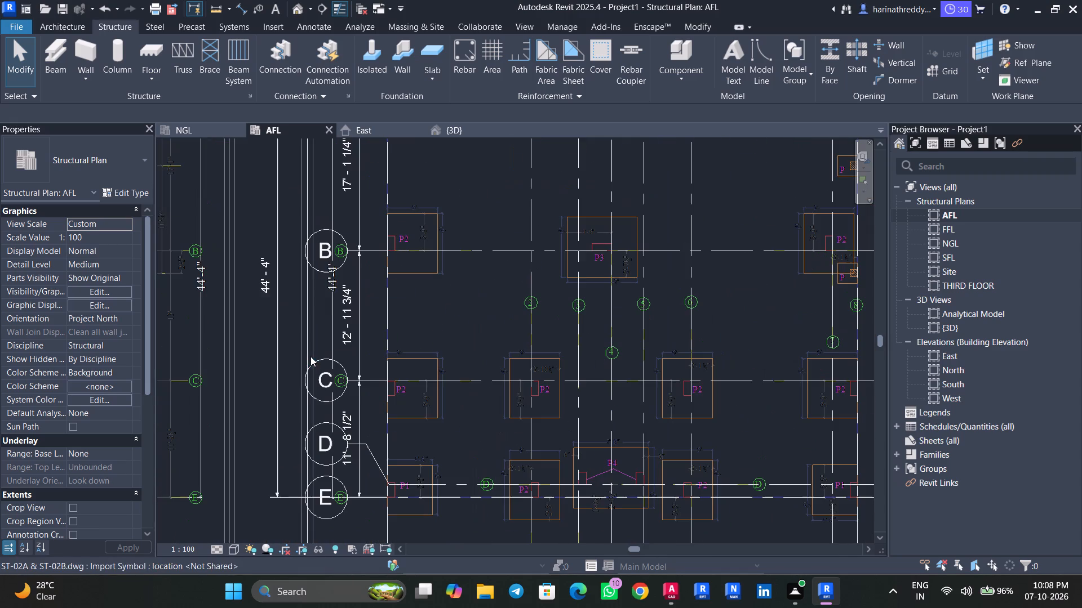
{"action": "middle_click_drag", "start_coordinate": [307, 322], "coordinate": [335, 288]}
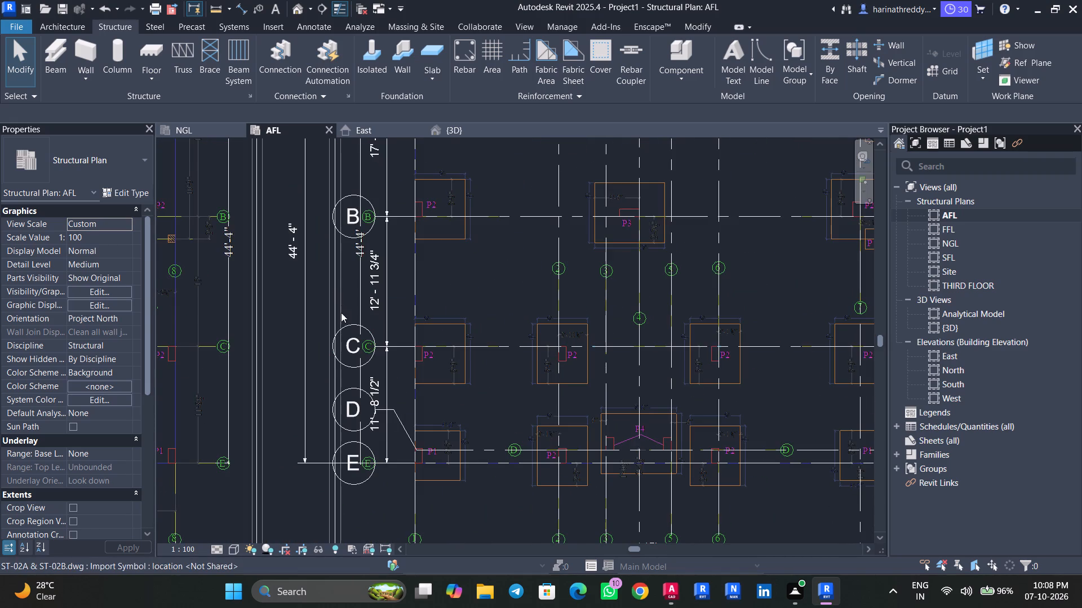
{"action": "scroll", "coordinate": [391, 421], "scroll_direction": "up", "scroll_amount": 5}
{"action": "left_click", "coordinate": [384, 373]}
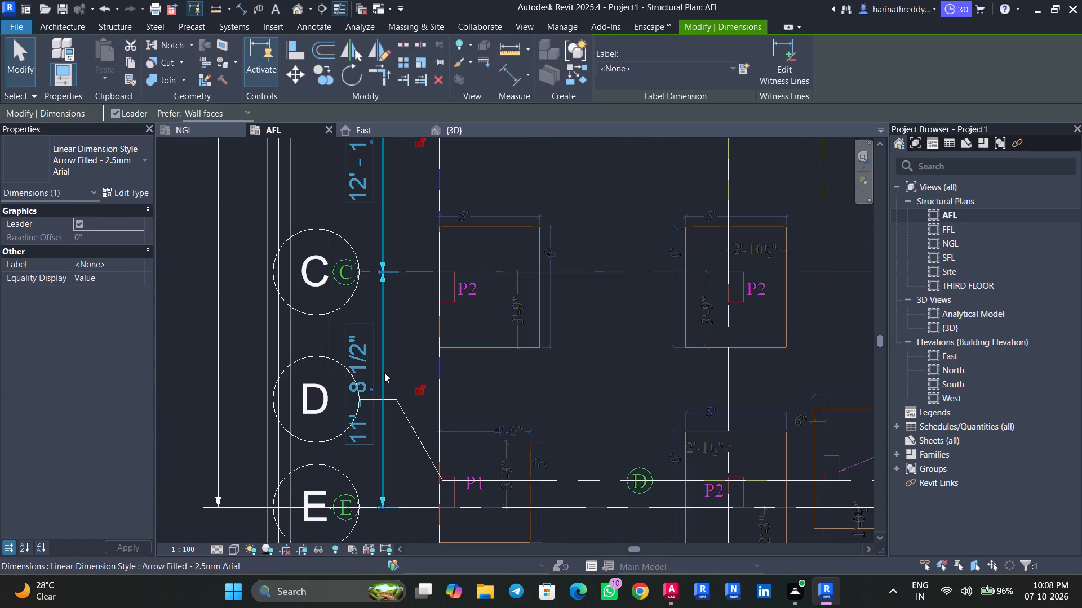
{"action": "key", "text": "Delete"}
Place a continuous aligned dimension chain through grids E, D, C, B and A between the lettered bubbles and grid 1.
{"action": "type", "text": "DI"}
{"action": "left_click", "coordinate": [383, 505]}
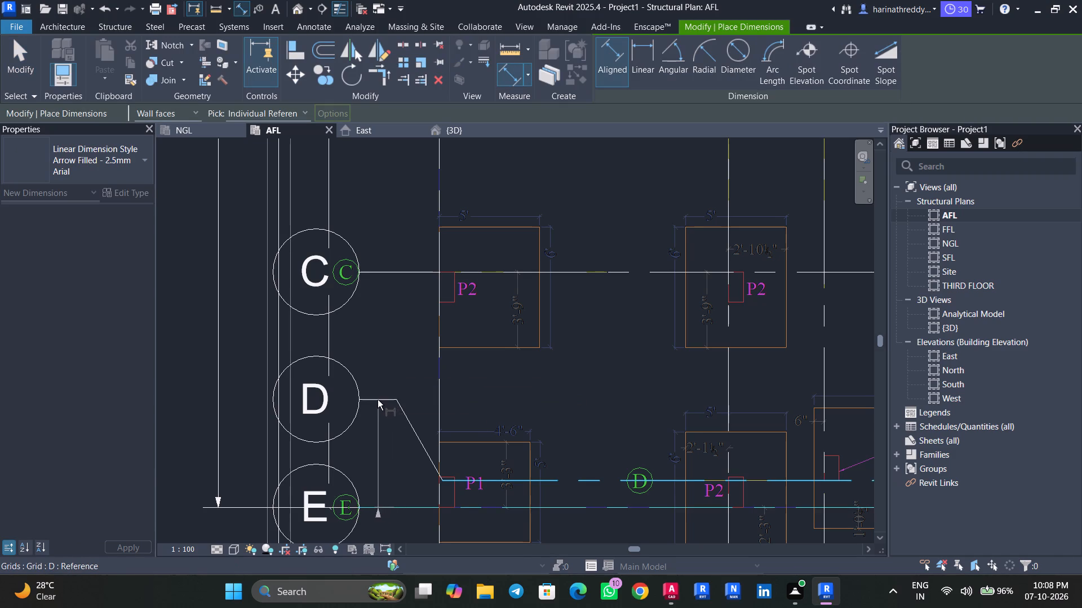
{"action": "left_click", "coordinate": [519, 480]}
{"action": "left_click", "coordinate": [390, 274]}
{"action": "scroll", "coordinate": [395, 220], "scroll_direction": "down", "scroll_amount": 4}
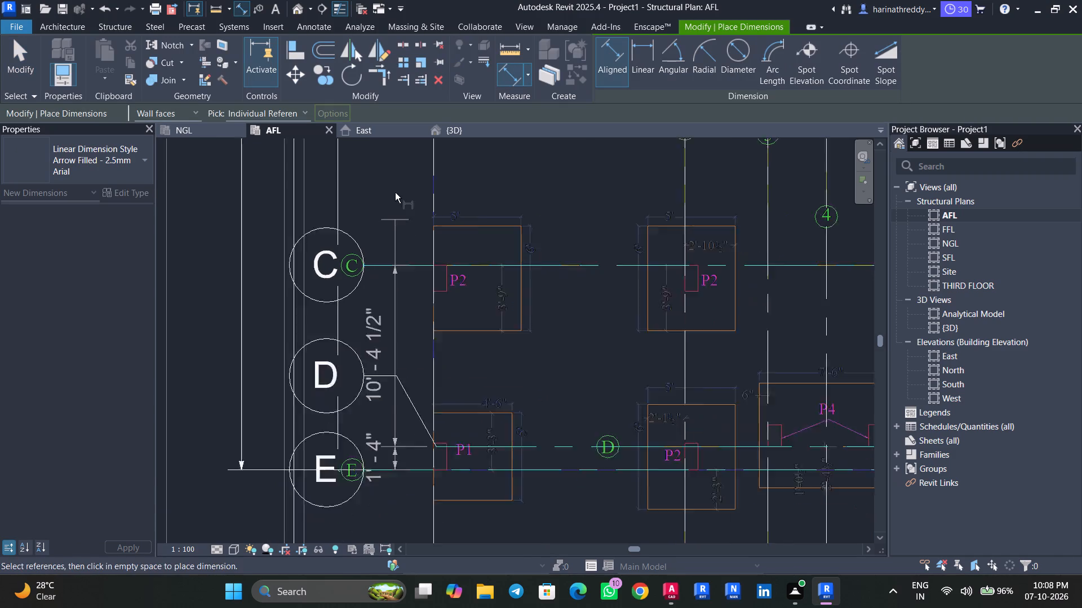
{"action": "middle_click_drag", "start_coordinate": [395, 193], "coordinate": [394, 447]}
{"action": "left_click", "coordinate": [395, 357]}
{"action": "middle_click_drag", "start_coordinate": [391, 202], "coordinate": [379, 253]}
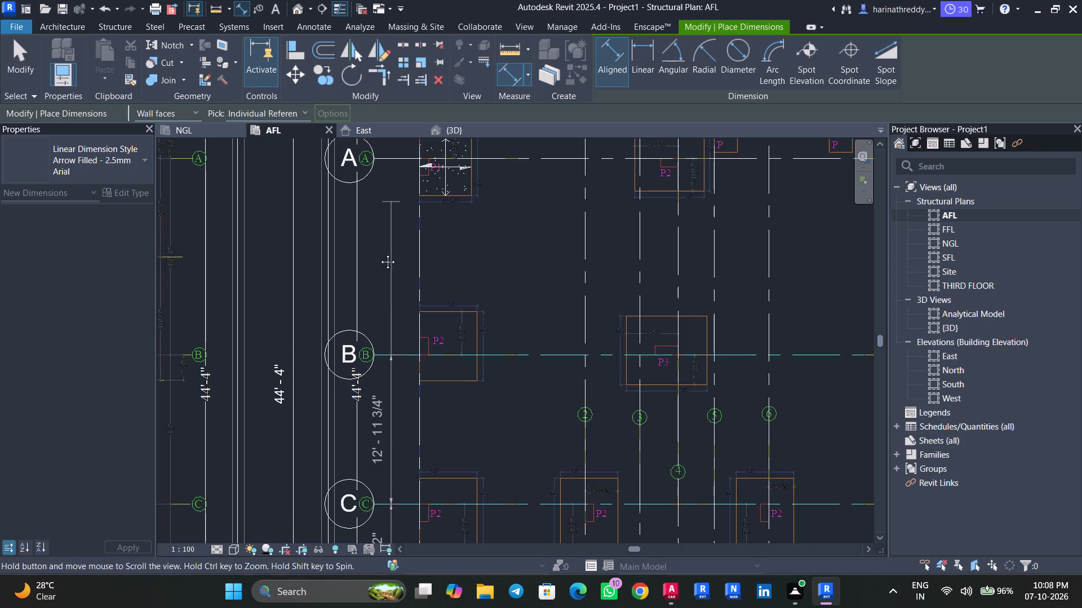
{"action": "middle_click_drag", "start_coordinate": [379, 253], "coordinate": [380, 373]}
{"action": "left_click", "coordinate": [382, 329]}
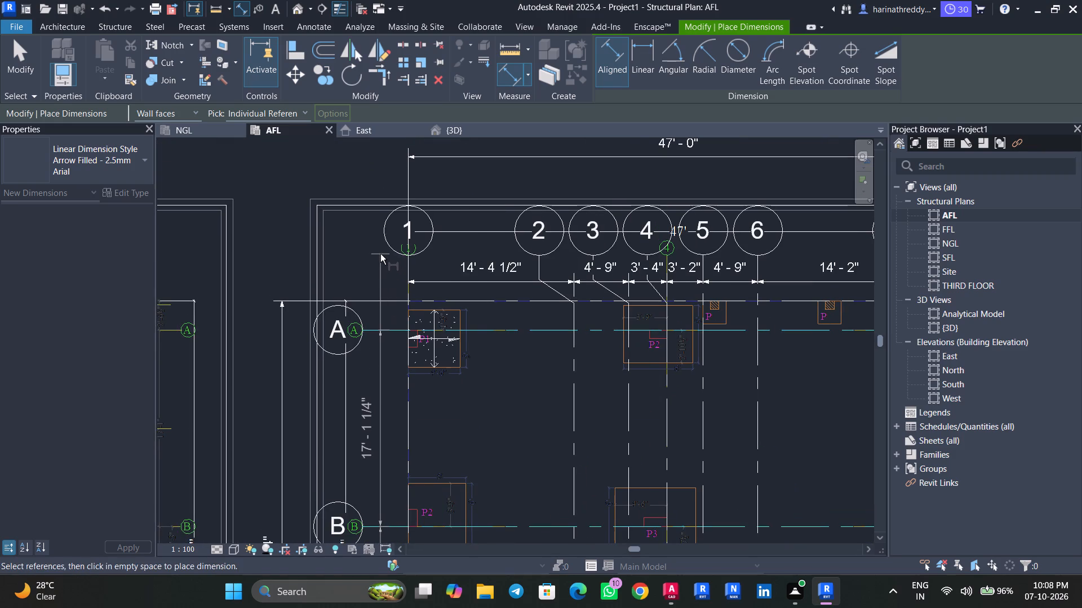
{"action": "left_click", "coordinate": [380, 254]}
{"action": "key", "text": "Escape"}
{"action": "key", "text": "Escape"}
{"action": "key", "text": "Escape"}
Switch to AutoCAD and check the spacing between grids D and E in the grid layout and footing plans.
{"action": "middle_click_drag", "start_coordinate": [502, 421], "coordinate": [527, 217]}
{"action": "middle_click_drag", "start_coordinate": [511, 336], "coordinate": [540, 217]}
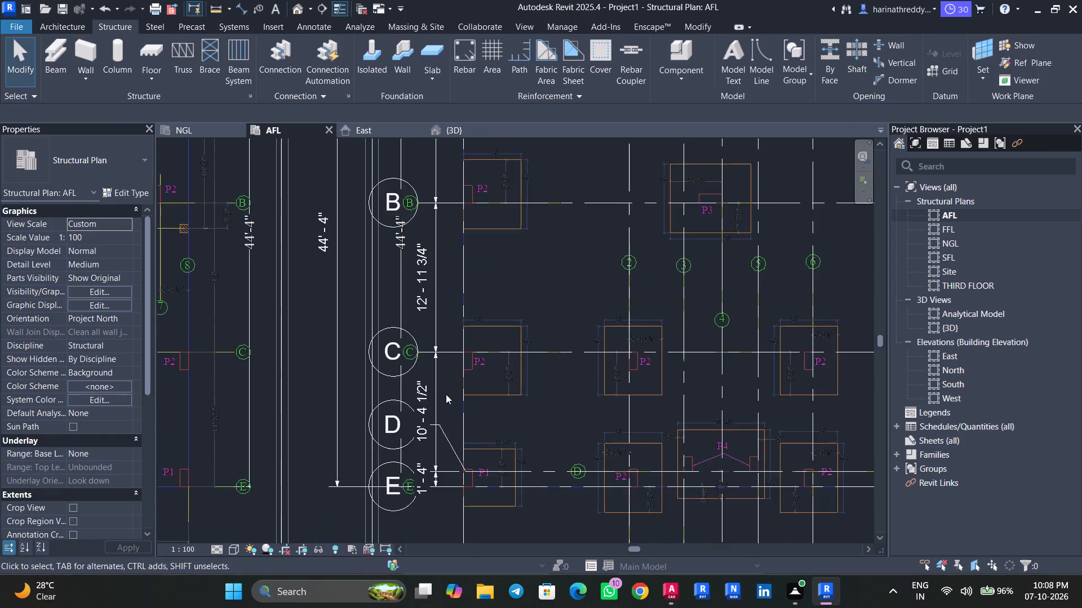
{"action": "scroll", "coordinate": [444, 412], "scroll_direction": "up", "scroll_amount": 4}
{"action": "middle_click_drag", "start_coordinate": [450, 426], "coordinate": [482, 305]}
{"action": "scroll", "coordinate": [460, 419], "scroll_direction": "up", "scroll_amount": 3}
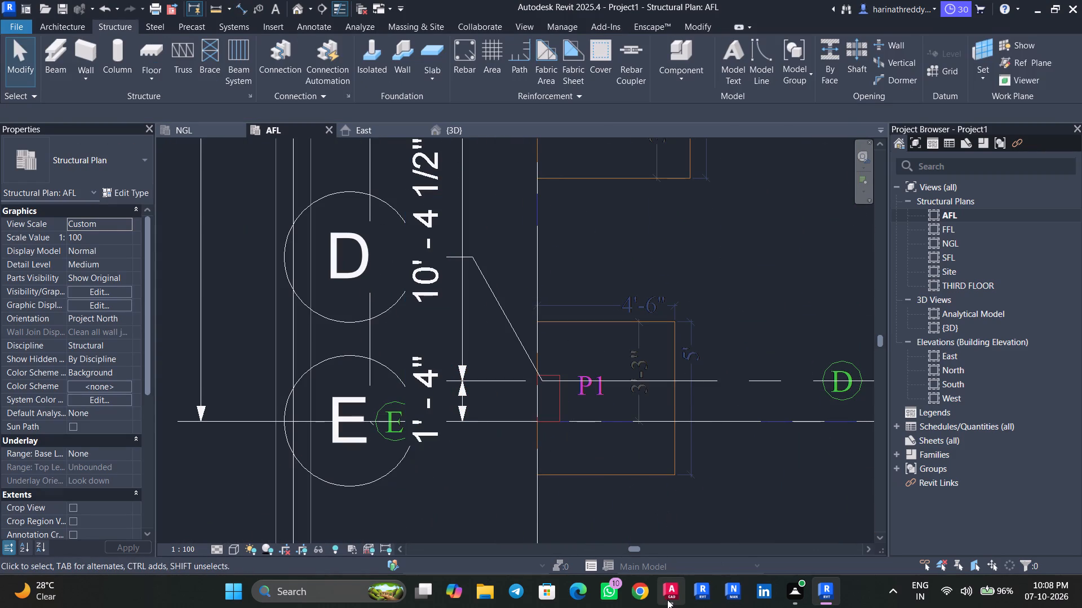
{"action": "left_click", "coordinate": [669, 599]}
{"action": "scroll", "coordinate": [414, 448], "scroll_direction": "down", "scroll_amount": 9}
{"action": "middle_click_drag", "start_coordinate": [423, 446], "coordinate": [441, 257]}
{"action": "middle_click_drag", "start_coordinate": [443, 410], "coordinate": [466, 311]}
{"action": "scroll", "coordinate": [453, 332], "scroll_direction": "up", "scroll_amount": 3}
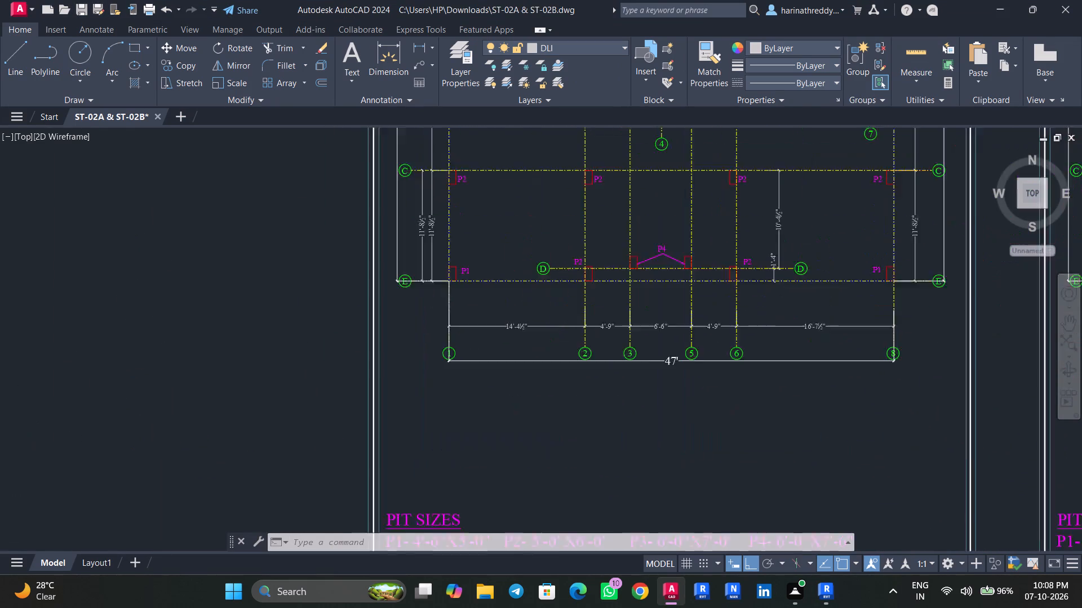
{"action": "scroll", "coordinate": [461, 314], "scroll_direction": "up", "scroll_amount": 6}
{"action": "middle_click_drag", "start_coordinate": [460, 281], "coordinate": [495, 443]}
{"action": "scroll", "coordinate": [500, 430], "scroll_direction": "down", "scroll_amount": 3}
{"action": "middle_click_drag", "start_coordinate": [482, 357], "coordinate": [462, 507]}
{"action": "scroll", "coordinate": [449, 436], "scroll_direction": "down", "scroll_amount": 4}
{"action": "middle_click_drag", "start_coordinate": [475, 432], "coordinate": [415, 381]}
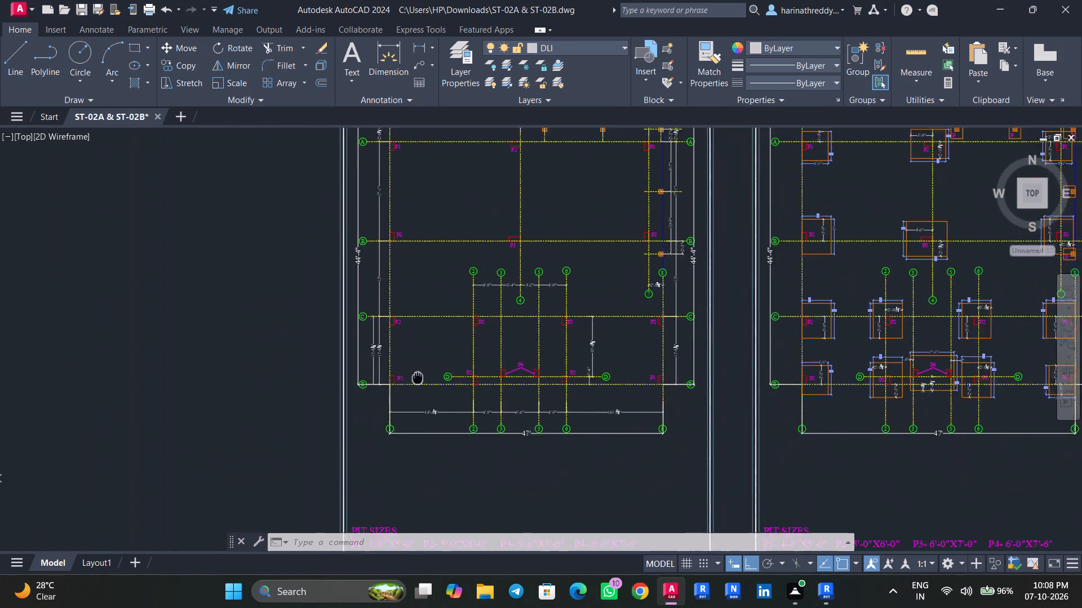
{"action": "middle_click_drag", "start_coordinate": [415, 381], "coordinate": [176, 391]}
{"action": "scroll", "coordinate": [753, 408], "scroll_direction": "up", "scroll_amount": 4}
{"action": "middle_click_drag", "start_coordinate": [512, 421], "coordinate": [712, 430]}
{"action": "scroll", "coordinate": [707, 431], "scroll_direction": "down", "scroll_amount": 4}
{"action": "middle_click_drag", "start_coordinate": [617, 454], "coordinate": [640, 433]}
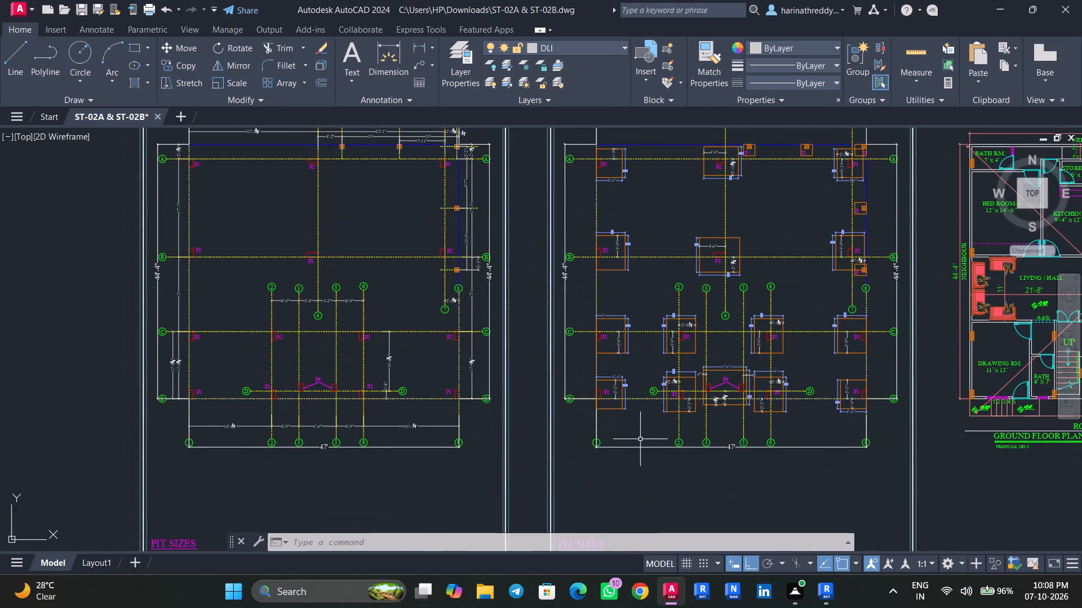
{"action": "scroll", "coordinate": [640, 437], "scroll_direction": "up", "scroll_amount": 2}
{"action": "middle_click_drag", "start_coordinate": [638, 431], "coordinate": [593, 461]}
{"action": "scroll", "coordinate": [592, 449], "scroll_direction": "down", "scroll_amount": 1}
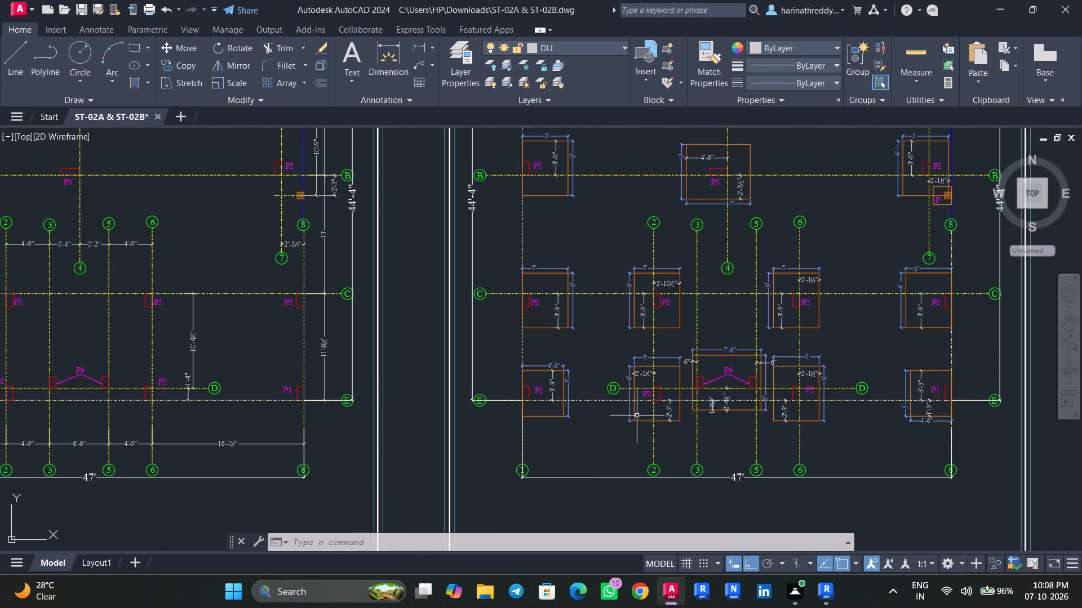
{"action": "scroll", "coordinate": [648, 409], "scroll_direction": "up", "scroll_amount": 2}
{"action": "middle_click_drag", "start_coordinate": [779, 437], "coordinate": [507, 440]}
{"action": "scroll", "coordinate": [366, 399], "scroll_direction": "up", "scroll_amount": 2}
{"action": "middle_click_drag", "start_coordinate": [363, 399], "coordinate": [391, 407]}
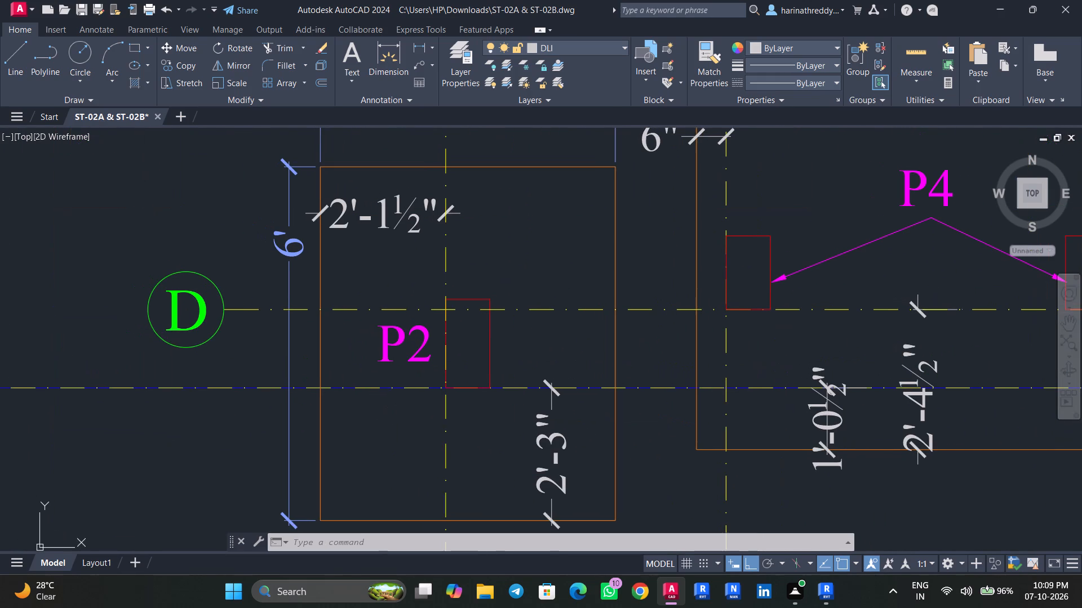
Try to measure the spacing from grid D to grid E with DIM, starting at the D bubble beside the P2 footing.
{"action": "type", "text": "DIM"}
{"action": "key", "text": "Return"}
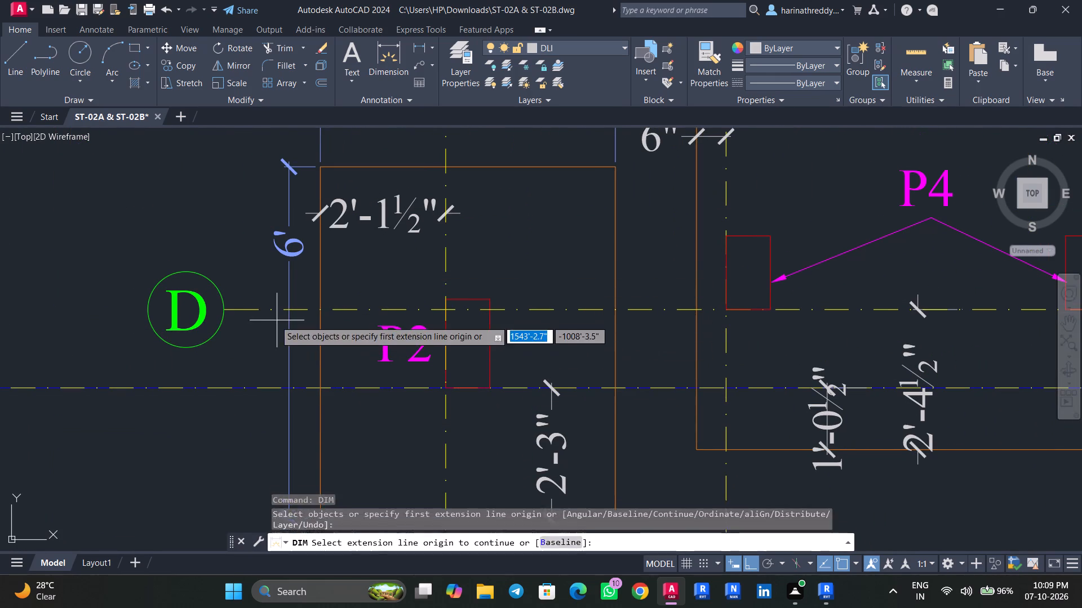
{"action": "scroll", "coordinate": [243, 307], "scroll_direction": "up", "scroll_amount": 1}
{"action": "scroll", "coordinate": [243, 307], "scroll_direction": "down", "scroll_amount": 1}
{"action": "scroll", "coordinate": [243, 307], "scroll_direction": "up", "scroll_amount": 3}
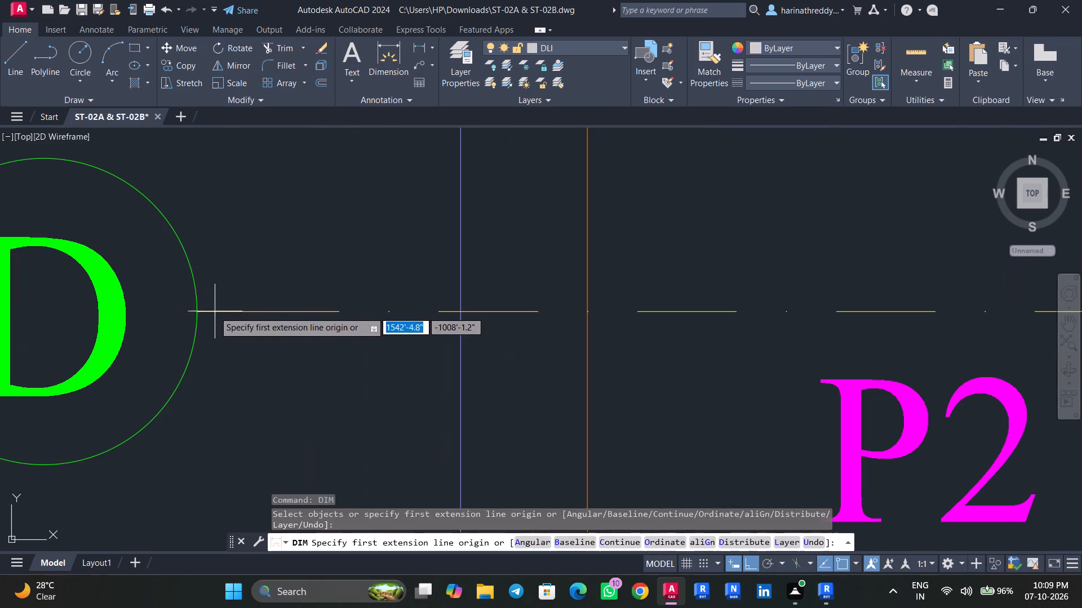
{"action": "left_click", "coordinate": [196, 314]}
{"action": "scroll", "coordinate": [207, 368], "scroll_direction": "down", "scroll_amount": 3}
{"action": "middle_click_drag", "start_coordinate": [210, 381], "coordinate": [238, 272]}
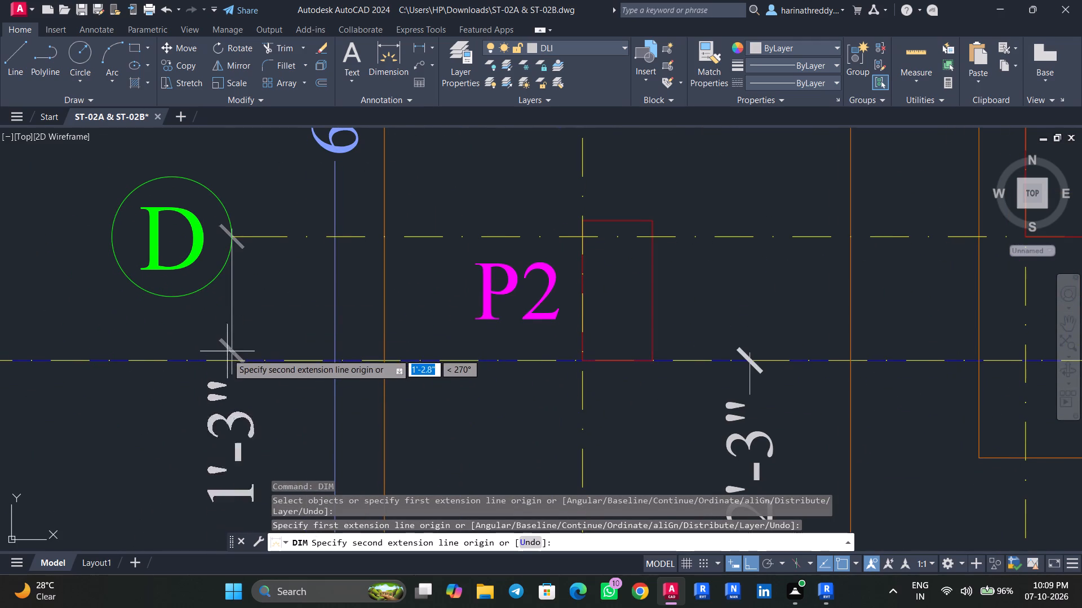
{"action": "scroll", "coordinate": [227, 361], "scroll_direction": "down", "scroll_amount": 1}
{"action": "key", "text": "Escape"}
{"action": "key", "text": "Escape"}
{"action": "key", "text": "Escape"}
{"action": "key", "text": "Escape"}
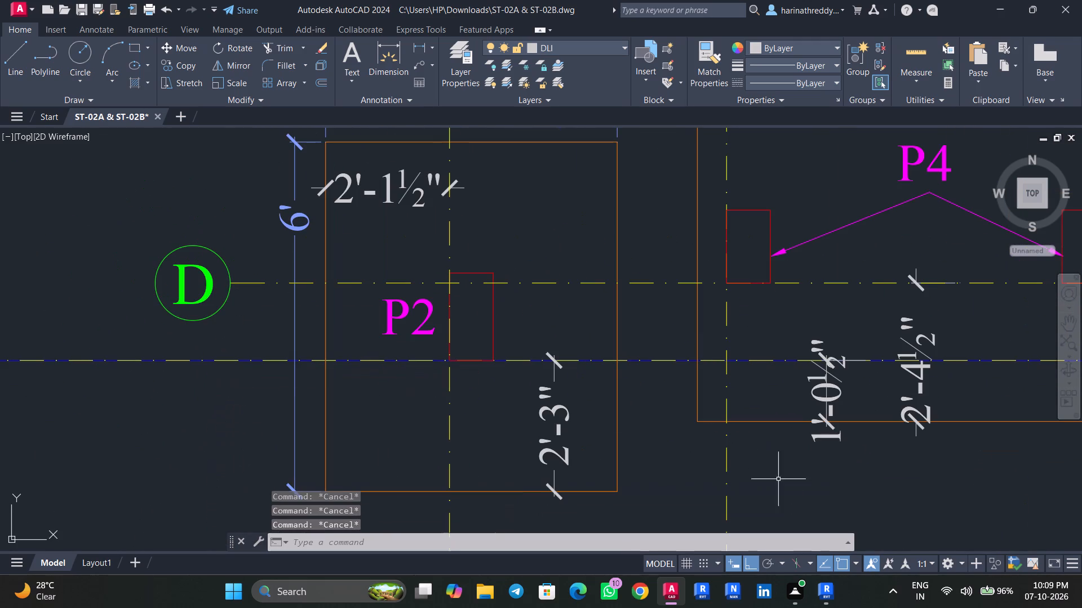
{"action": "key", "text": "Escape"}
{"action": "key", "text": "Escape"}
{"action": "key", "text": "Escape"}
{"action": "key", "text": "Escape"}
Switch to Revit and nudge the lettered-grid dimension chain five increments away from the grid bubbles, toward grid 1.
{"action": "left_click", "coordinate": [834, 592]}
{"action": "scroll", "coordinate": [428, 379], "scroll_direction": "down", "scroll_amount": 3}
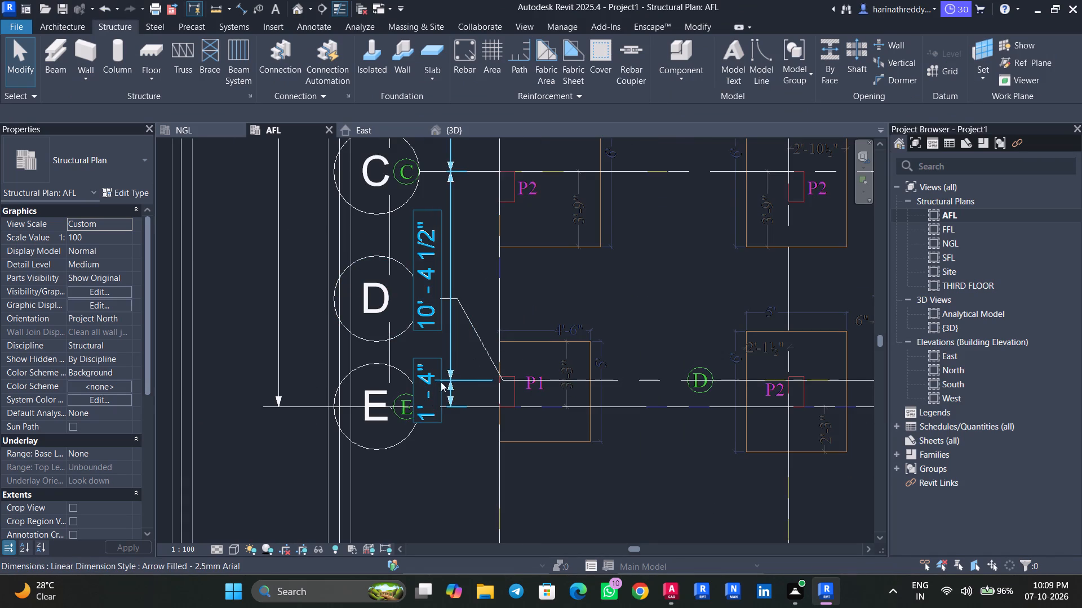
{"action": "left_click", "coordinate": [450, 359]}
{"action": "key", "text": "Right"}
{"action": "key", "text": "Right"}
{"action": "key", "text": "Right"}
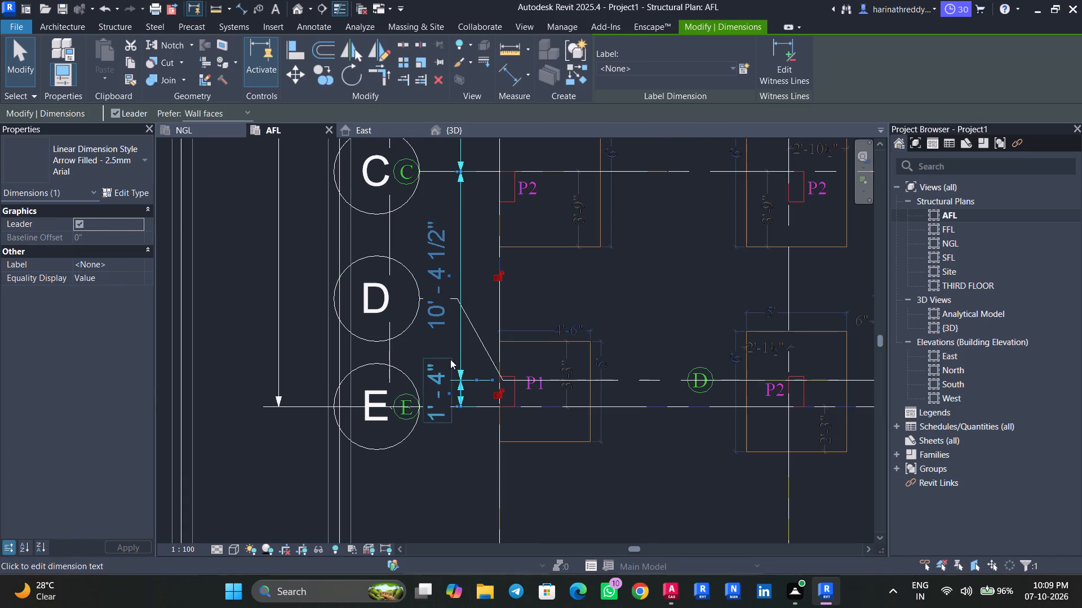
{"action": "key", "text": "Right"}
{"action": "key", "text": "Right"}
{"action": "key", "text": "Escape"}
{"action": "key", "text": "Escape"}
{"action": "key", "text": "Escape"}
{"action": "scroll", "coordinate": [624, 307], "scroll_direction": "down", "scroll_amount": 5}
{"action": "middle_click_drag", "start_coordinate": [621, 292], "coordinate": [506, 396]}
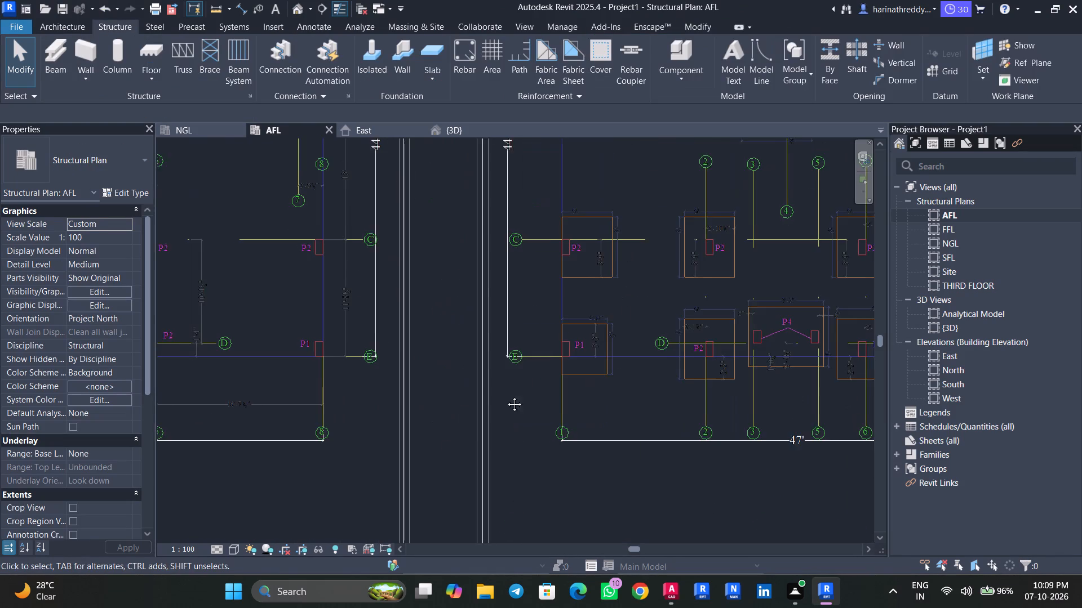
{"action": "middle_click_drag", "start_coordinate": [506, 396], "coordinate": [440, 440]}
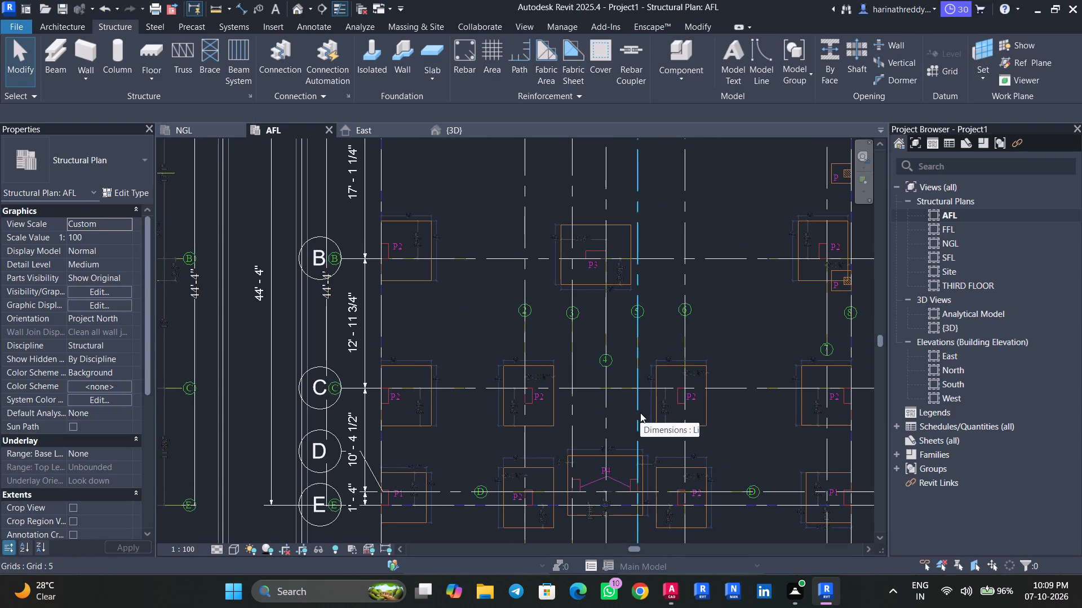
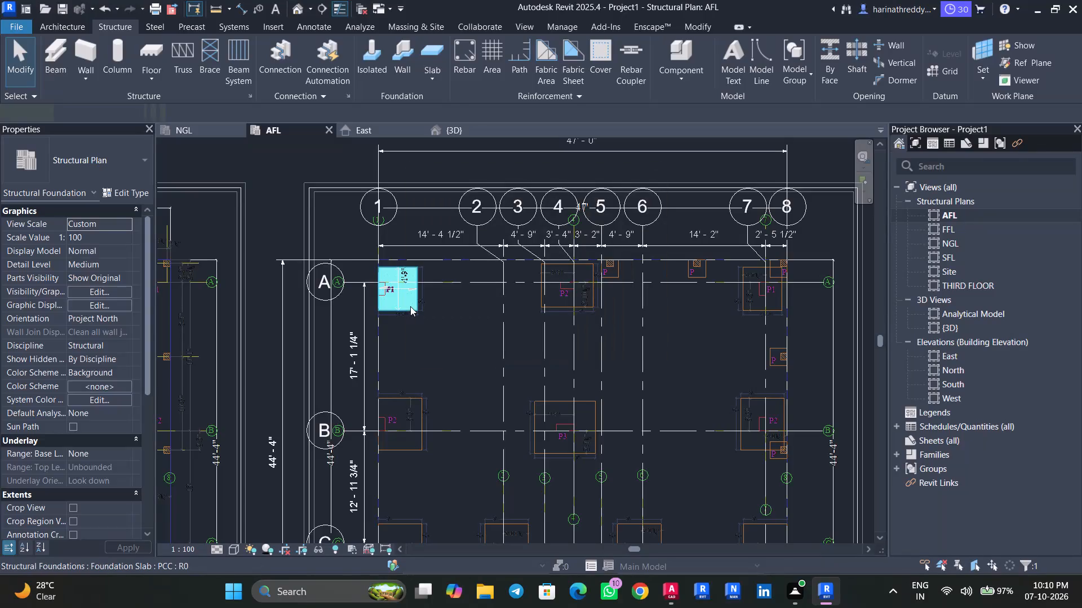
Start a similar PCC foundation slab and sketch a rectangular boundary, about 6' by 5', over the P2 footing at grids A and 4.
{"action": "scroll", "coordinate": [411, 307], "scroll_direction": "up", "scroll_amount": 2}
{"action": "type", "text": "CS"}
{"action": "scroll", "coordinate": [568, 281], "scroll_direction": "up", "scroll_amount": 2}
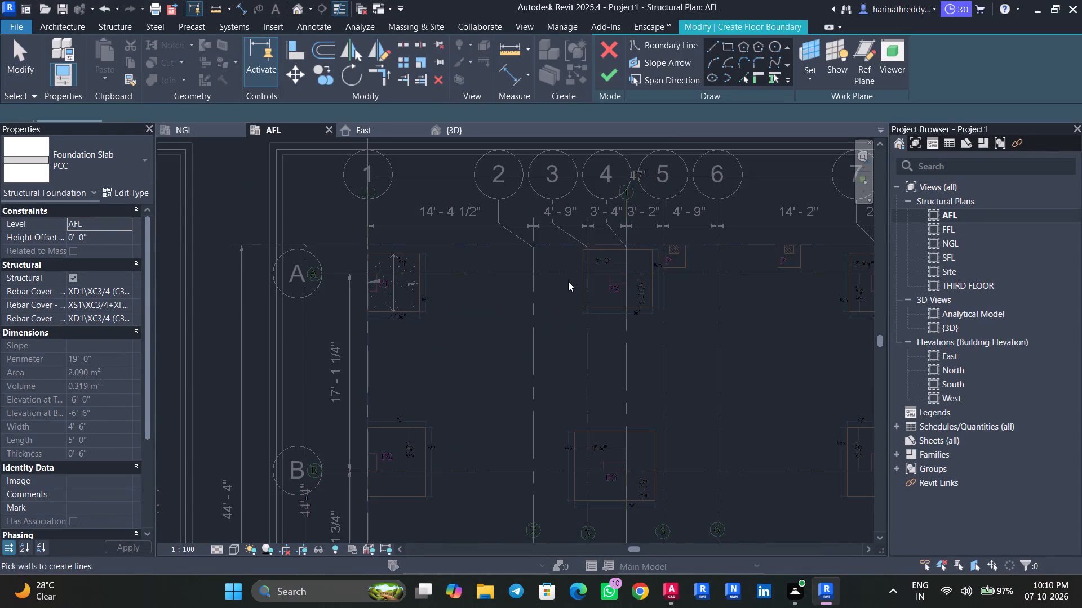
{"action": "scroll", "coordinate": [568, 281], "scroll_direction": "up", "scroll_amount": 3}
{"action": "middle_click_drag", "start_coordinate": [568, 281], "coordinate": [437, 311]}
{"action": "left_click", "coordinate": [729, 50]}
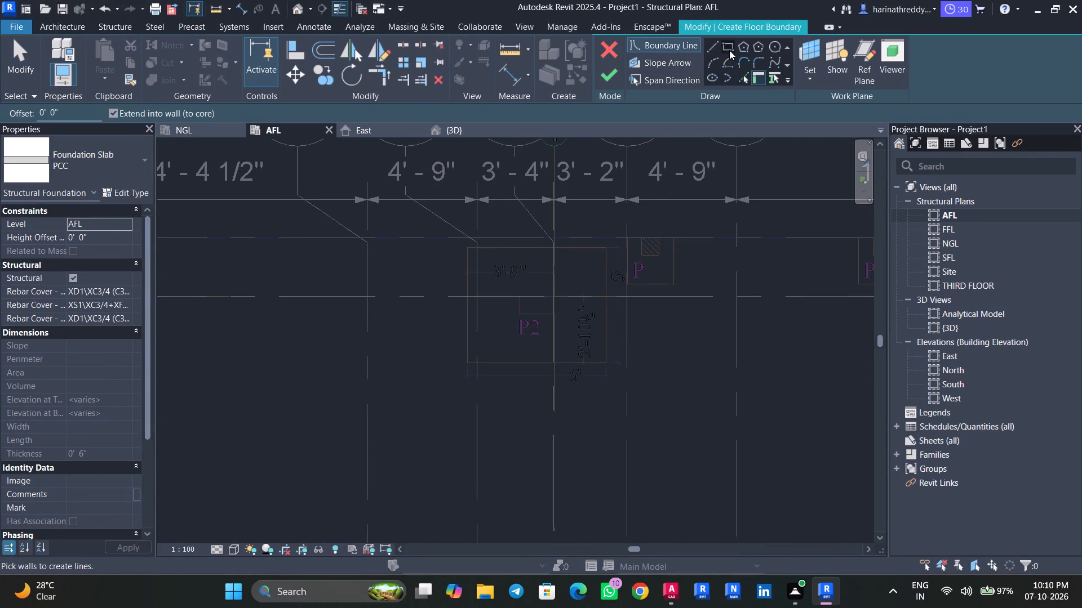
{"action": "scroll", "coordinate": [484, 252], "scroll_direction": "up", "scroll_amount": 3}
{"action": "left_click", "coordinate": [458, 248]}
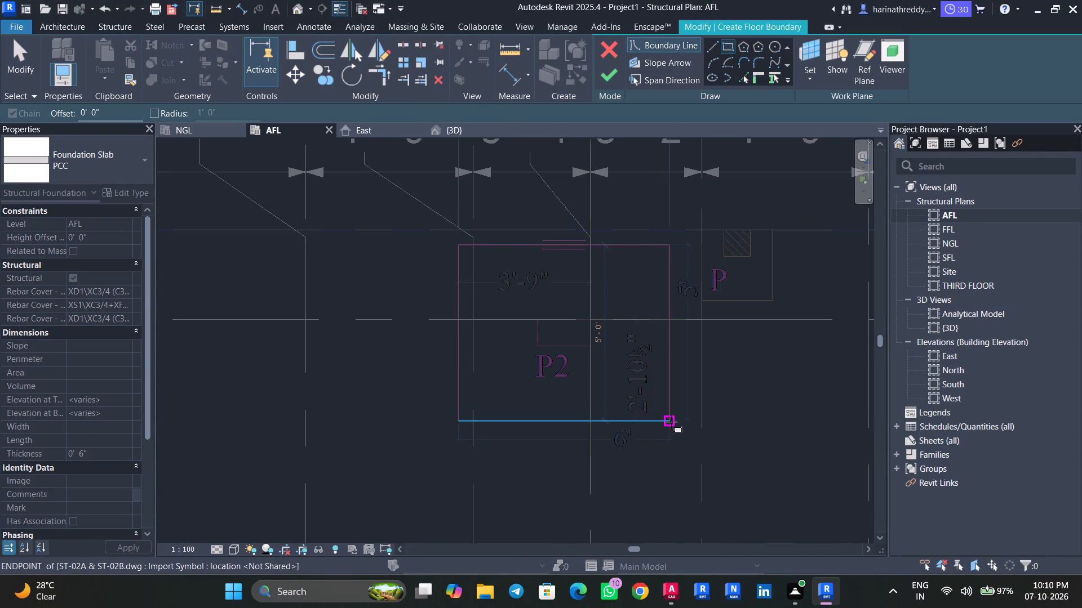
{"action": "left_click", "coordinate": [671, 422]}
{"action": "key", "text": "Escape"}
{"action": "key", "text": "Escape"}
{"action": "key", "text": "Escape"}
Align the P2 boundary's edge on the grid 5 side with the footing outline in the DWG.
{"action": "scroll", "coordinate": [661, 402], "scroll_direction": "up", "scroll_amount": 4}
{"action": "left_click", "coordinate": [682, 392]}
{"action": "scroll", "coordinate": [682, 392], "scroll_direction": "up", "scroll_amount": 2}
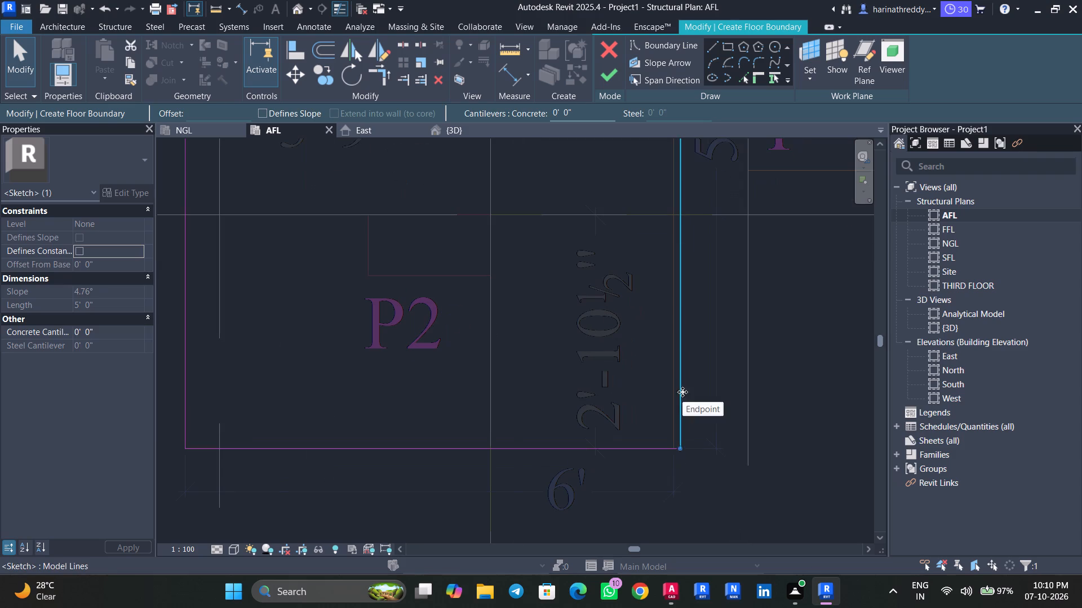
{"action": "key", "text": "Escape"}
{"action": "key", "text": "Escape"}
{"action": "type", "text": "AL"}
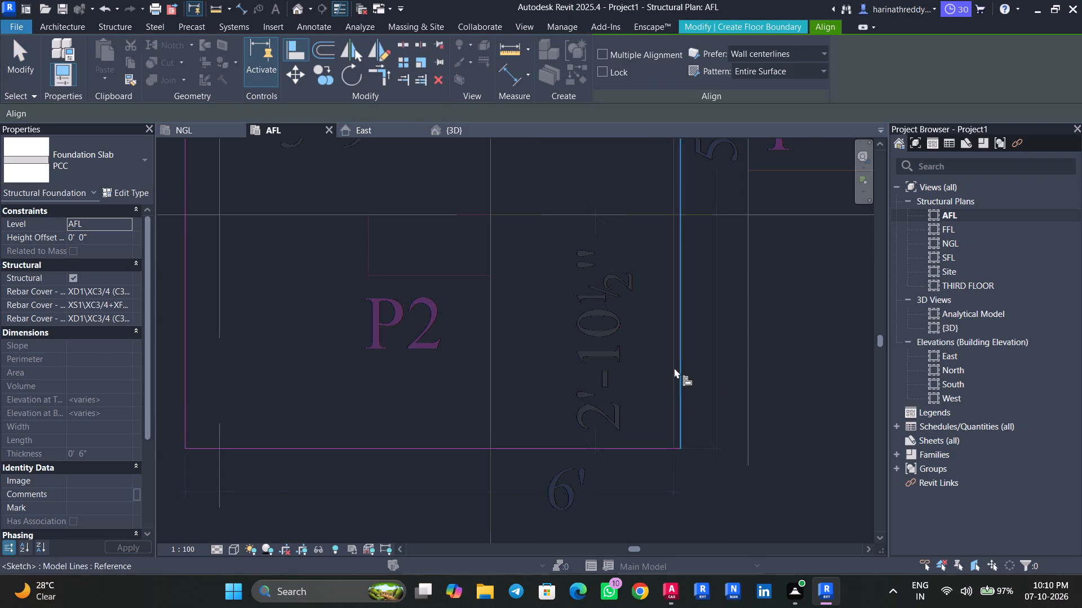
{"action": "scroll", "coordinate": [661, 359], "scroll_direction": "up", "scroll_amount": 6}
{"action": "left_click", "coordinate": [689, 393]}
{"action": "left_click", "coordinate": [707, 390]}
{"action": "key", "text": "Escape"}
{"action": "scroll", "coordinate": [707, 390], "scroll_direction": "down", "scroll_amount": 4}
{"action": "key", "text": "Escape"}
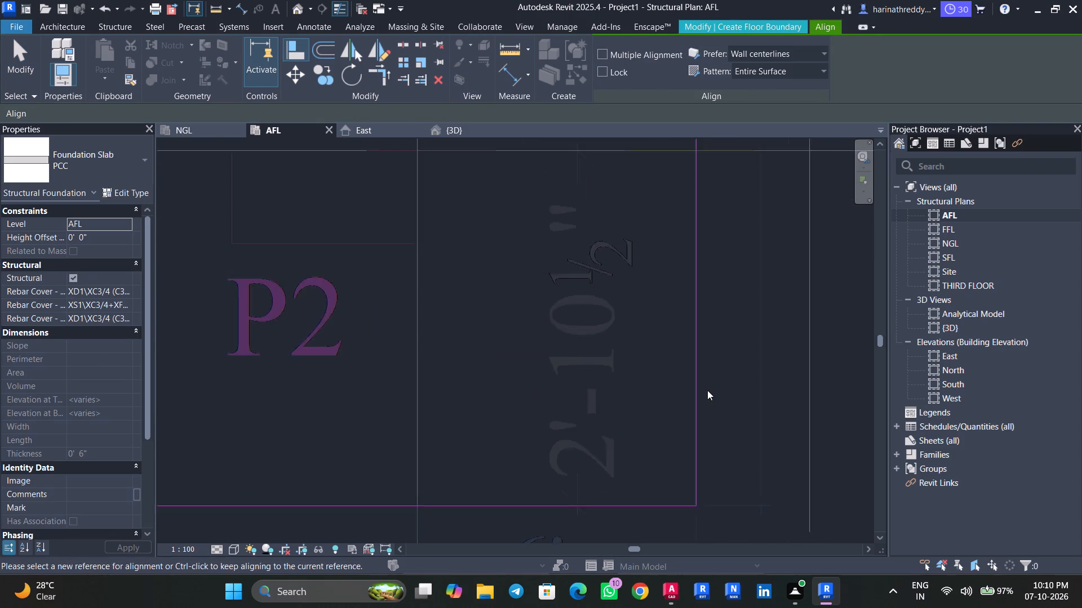
{"action": "scroll", "coordinate": [707, 390], "scroll_direction": "down", "scroll_amount": 7}
{"action": "key", "text": "Escape"}
{"action": "middle_click_drag", "start_coordinate": [529, 346], "coordinate": [396, 343]}
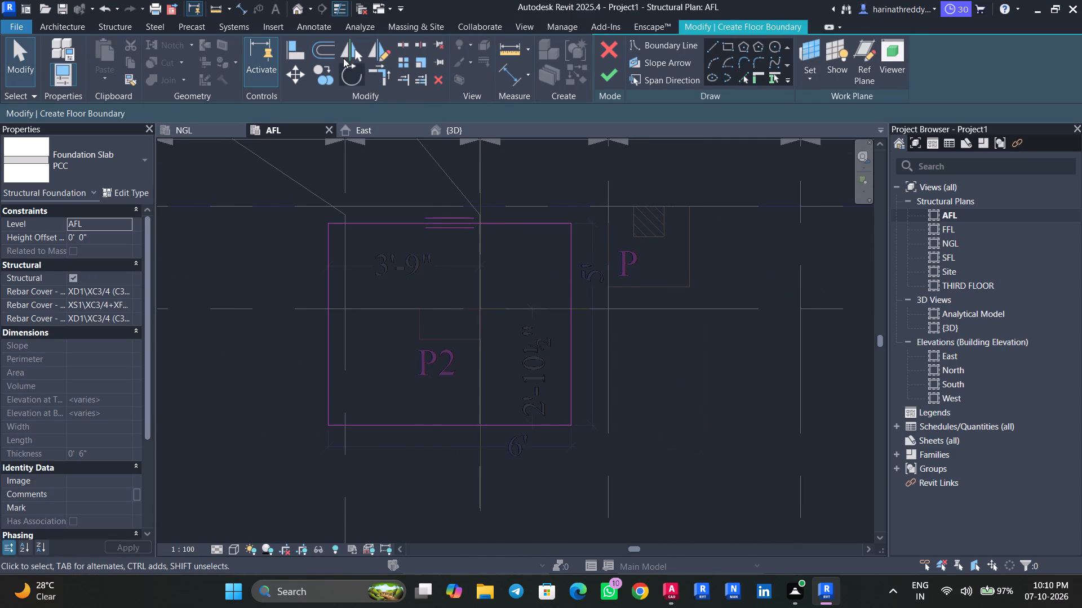
{"action": "double_click", "coordinate": [331, 13]}
{"action": "left_click", "coordinate": [334, 11]}
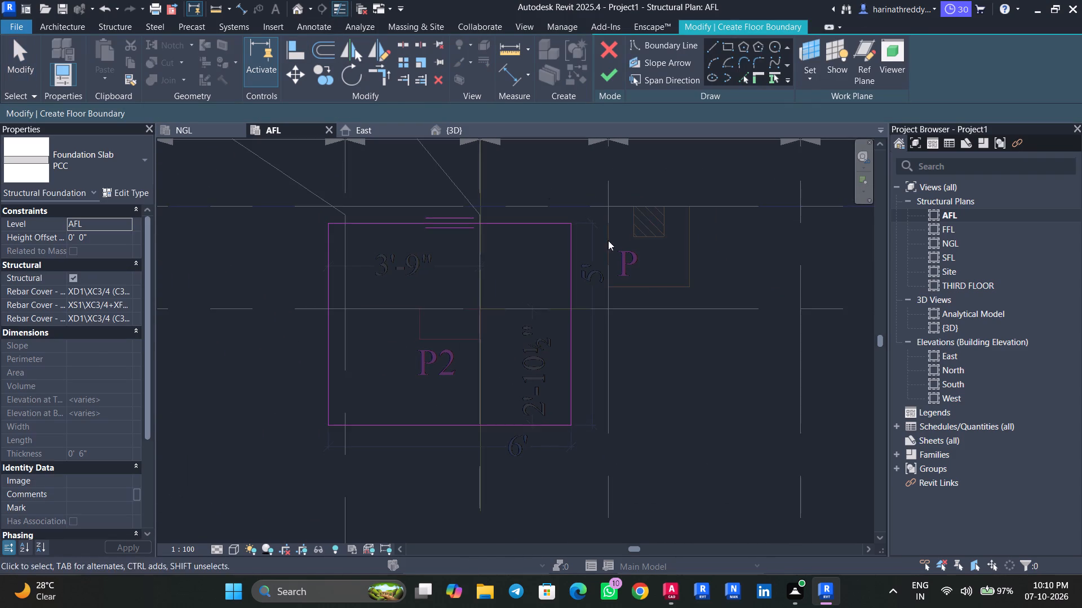
Sketch a rectangular slab boundary over the P1 footing at grids A and 7.
{"action": "middle_click_drag", "start_coordinate": [633, 265], "coordinate": [283, 251]}
{"action": "scroll", "coordinate": [523, 265], "scroll_direction": "down", "scroll_amount": 2}
{"action": "scroll", "coordinate": [523, 265], "scroll_direction": "up", "scroll_amount": 1}
{"action": "middle_click_drag", "start_coordinate": [589, 288], "coordinate": [340, 285]}
{"action": "middle_click_drag", "start_coordinate": [535, 285], "coordinate": [383, 298]}
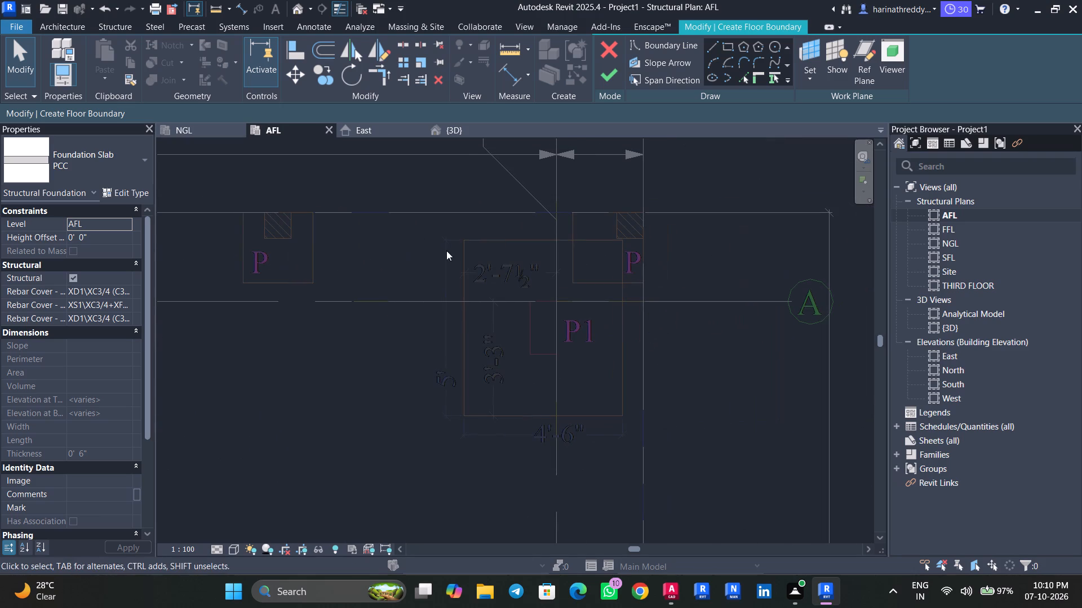
{"action": "left_click", "coordinate": [729, 51]}
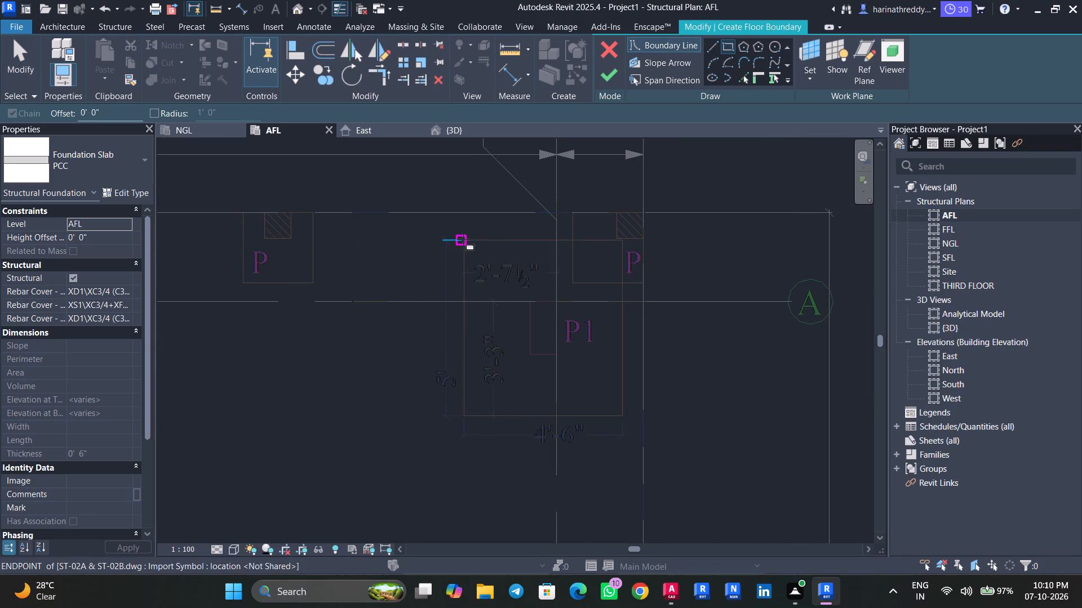
{"action": "left_click", "coordinate": [463, 239]}
{"action": "left_click", "coordinate": [623, 421]}
{"action": "key", "text": "Escape"}
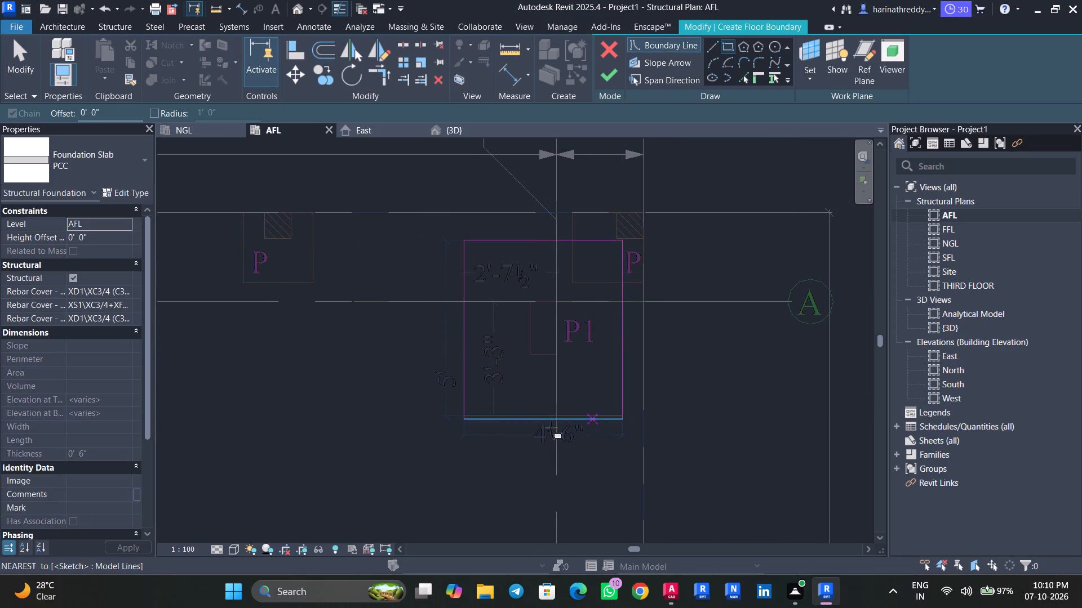
{"action": "key", "text": "Escape"}
{"action": "key", "text": "Escape"}
Align the P1 boundary's edge facing grid B with the footing outline in the DWG.
{"action": "scroll", "coordinate": [554, 428], "scroll_direction": "up", "scroll_amount": 7}
{"action": "type", "text": "AL"}
{"action": "scroll", "coordinate": [513, 395], "scroll_direction": "up", "scroll_amount": 3}
{"action": "scroll", "coordinate": [513, 395], "scroll_direction": "down", "scroll_amount": 1}
{"action": "left_click", "coordinate": [513, 395]}
{"action": "left_click", "coordinate": [515, 405]}
{"action": "key", "text": "Escape"}
{"action": "key", "text": "Escape"}
{"action": "key", "text": "Escape"}
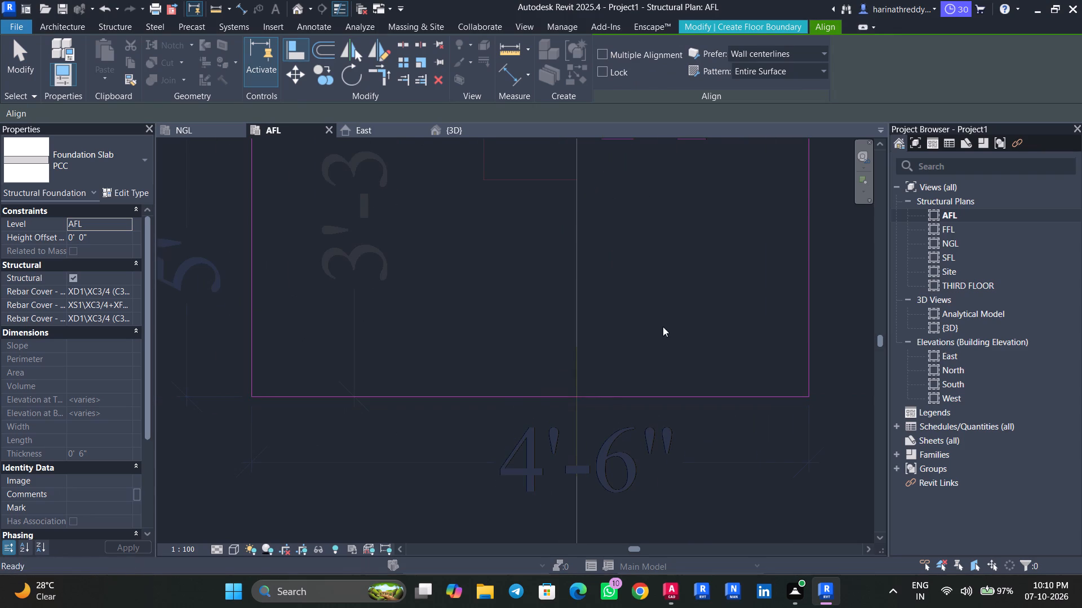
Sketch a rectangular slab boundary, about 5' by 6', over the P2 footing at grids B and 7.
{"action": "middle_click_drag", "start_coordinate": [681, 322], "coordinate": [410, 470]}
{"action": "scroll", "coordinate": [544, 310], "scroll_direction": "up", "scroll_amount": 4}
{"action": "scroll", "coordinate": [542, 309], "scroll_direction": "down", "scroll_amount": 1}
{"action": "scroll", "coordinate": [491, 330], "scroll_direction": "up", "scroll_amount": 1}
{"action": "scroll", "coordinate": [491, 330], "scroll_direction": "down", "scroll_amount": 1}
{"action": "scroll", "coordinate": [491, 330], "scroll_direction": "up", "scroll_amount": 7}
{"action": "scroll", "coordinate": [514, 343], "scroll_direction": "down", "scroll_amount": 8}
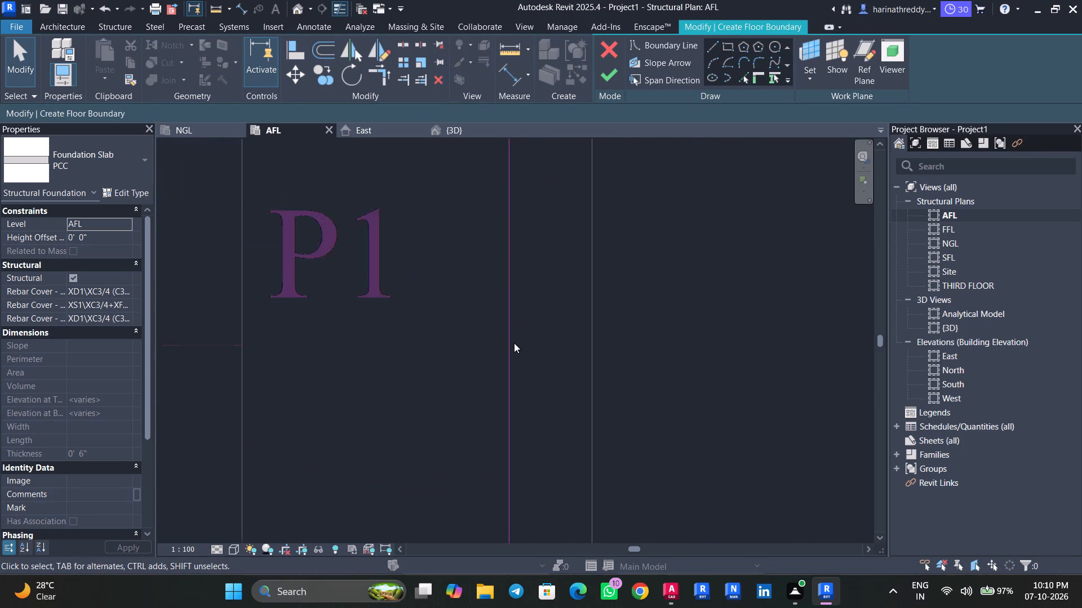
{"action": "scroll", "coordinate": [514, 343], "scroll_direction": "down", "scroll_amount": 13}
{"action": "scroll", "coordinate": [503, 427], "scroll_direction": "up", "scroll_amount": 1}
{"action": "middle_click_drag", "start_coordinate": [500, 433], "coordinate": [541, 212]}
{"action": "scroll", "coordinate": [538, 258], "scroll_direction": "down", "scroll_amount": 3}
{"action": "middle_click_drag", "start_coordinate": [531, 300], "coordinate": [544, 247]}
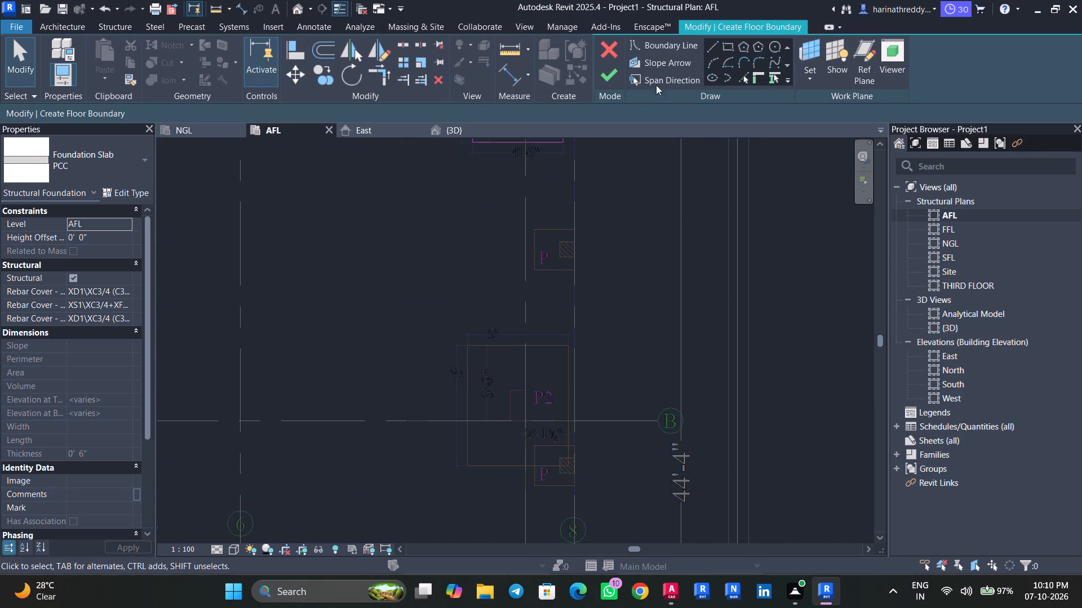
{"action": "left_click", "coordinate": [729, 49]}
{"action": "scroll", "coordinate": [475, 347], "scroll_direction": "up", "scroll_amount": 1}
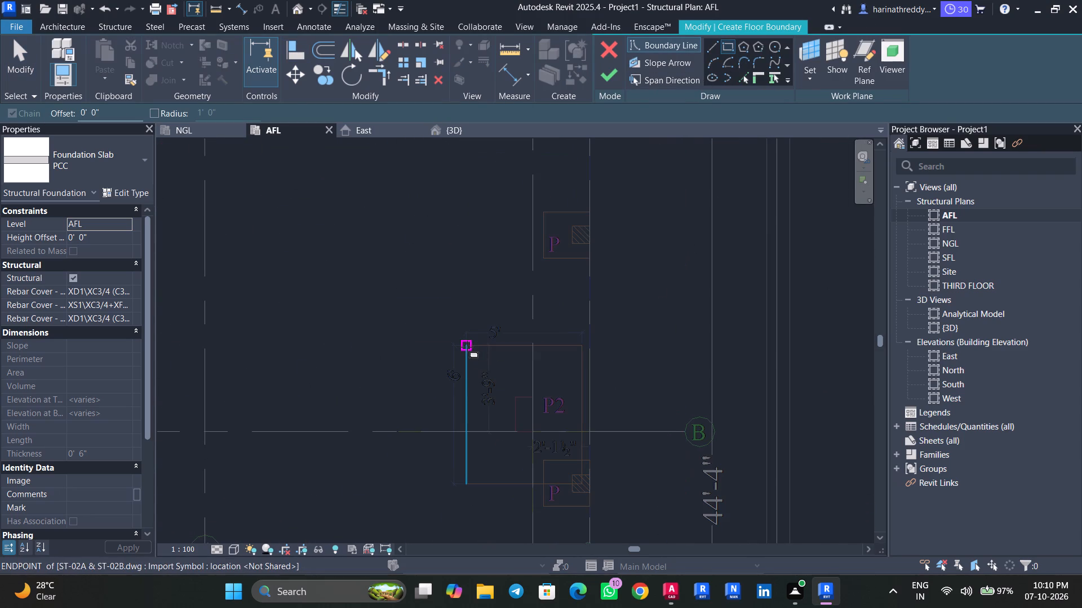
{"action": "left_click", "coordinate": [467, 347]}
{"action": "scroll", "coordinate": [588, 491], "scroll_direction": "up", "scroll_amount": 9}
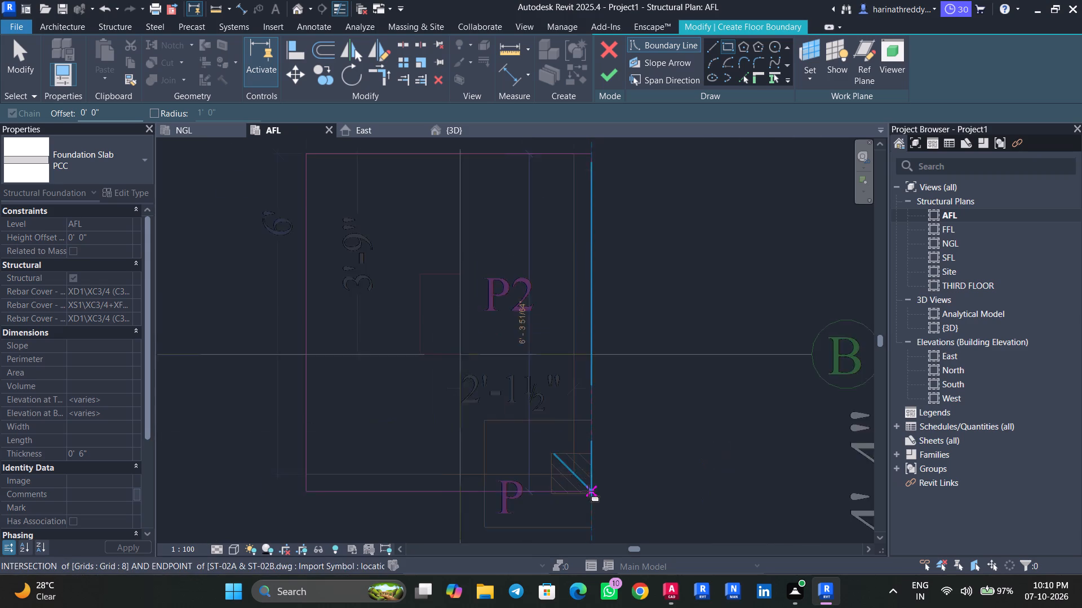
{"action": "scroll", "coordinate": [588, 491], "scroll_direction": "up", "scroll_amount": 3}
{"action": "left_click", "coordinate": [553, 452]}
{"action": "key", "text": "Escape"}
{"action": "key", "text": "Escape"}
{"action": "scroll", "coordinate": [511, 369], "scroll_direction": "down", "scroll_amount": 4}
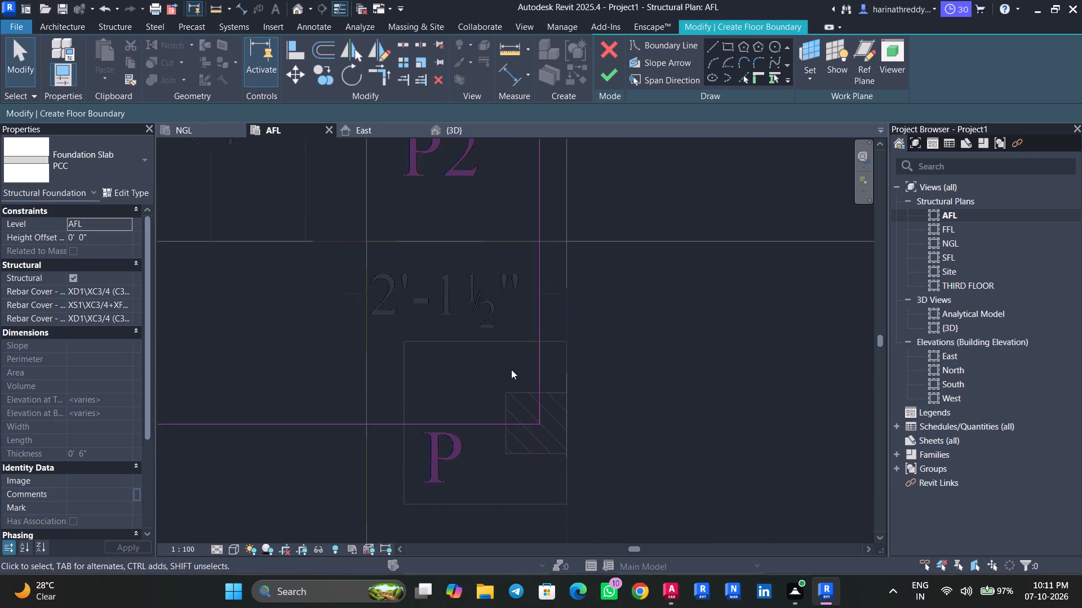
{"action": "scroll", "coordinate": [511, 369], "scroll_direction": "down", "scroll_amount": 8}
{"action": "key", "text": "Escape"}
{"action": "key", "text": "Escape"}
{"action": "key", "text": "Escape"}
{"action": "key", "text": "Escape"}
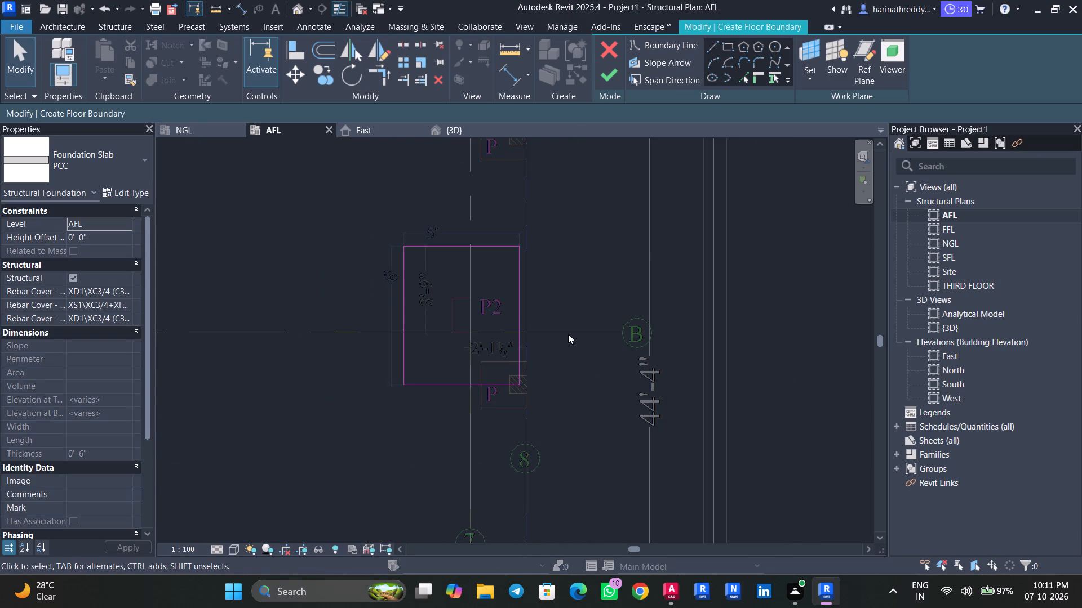
Examine the sketched slab boundaries and the remaining DWG footings along grids A to E.
{"action": "scroll", "coordinate": [461, 332], "scroll_direction": "up", "scroll_amount": 4}
{"action": "scroll", "coordinate": [462, 332], "scroll_direction": "down", "scroll_amount": 2}
{"action": "middle_click_drag", "start_coordinate": [464, 338], "coordinate": [570, 271]}
{"action": "scroll", "coordinate": [567, 281], "scroll_direction": "down", "scroll_amount": 2}
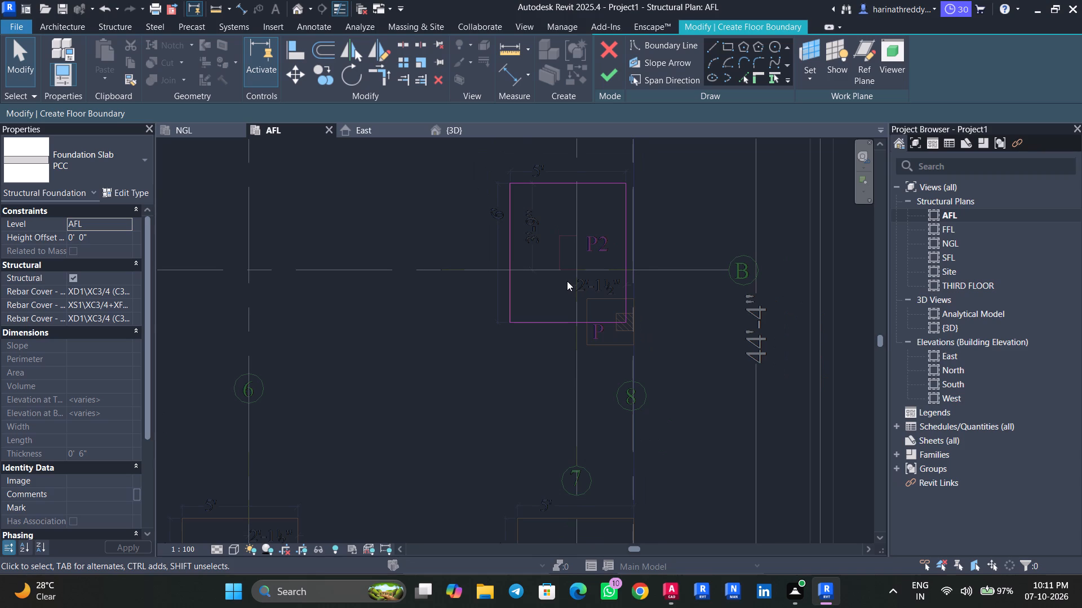
{"action": "scroll", "coordinate": [598, 337], "scroll_direction": "up", "scroll_amount": 2}
{"action": "scroll", "coordinate": [598, 337], "scroll_direction": "down", "scroll_amount": 1}
{"action": "scroll", "coordinate": [598, 337], "scroll_direction": "up", "scroll_amount": 2}
{"action": "middle_click_drag", "start_coordinate": [597, 329], "coordinate": [584, 285]}
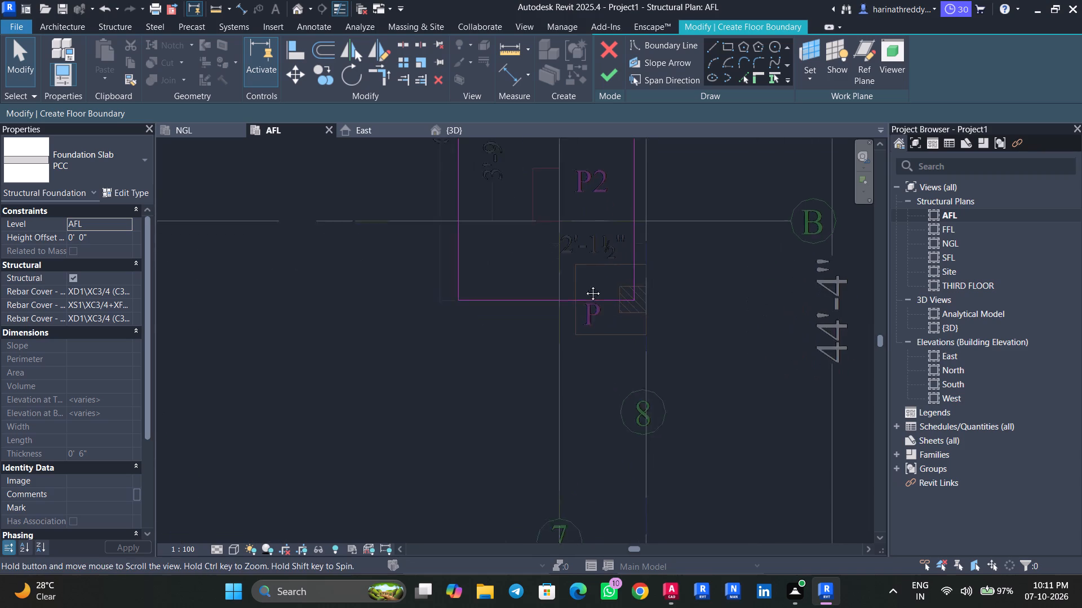
{"action": "middle_click_drag", "start_coordinate": [584, 285], "coordinate": [574, 258]}
{"action": "scroll", "coordinate": [574, 258], "scroll_direction": "down", "scroll_amount": 3}
{"action": "middle_click_drag", "start_coordinate": [472, 318], "coordinate": [535, 266]}
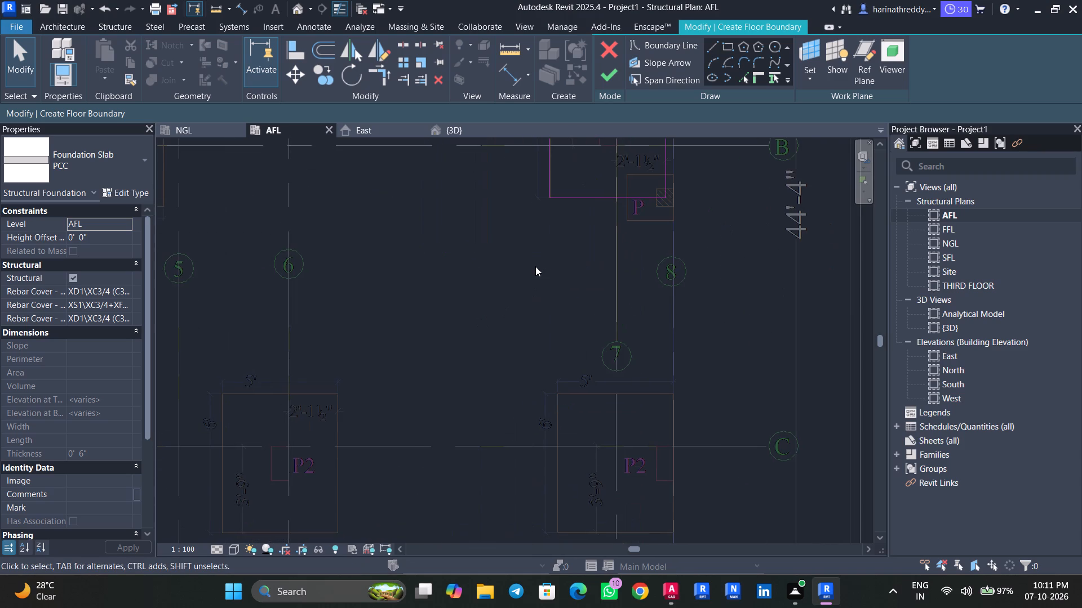
{"action": "scroll", "coordinate": [535, 266], "scroll_direction": "down", "scroll_amount": 8}
{"action": "middle_click_drag", "start_coordinate": [463, 343], "coordinate": [538, 289]}
{"action": "scroll", "coordinate": [291, 360], "scroll_direction": "up", "scroll_amount": 10}
{"action": "middle_click_drag", "start_coordinate": [523, 243], "coordinate": [249, 388]}
{"action": "middle_click_drag", "start_coordinate": [566, 290], "coordinate": [457, 336]}
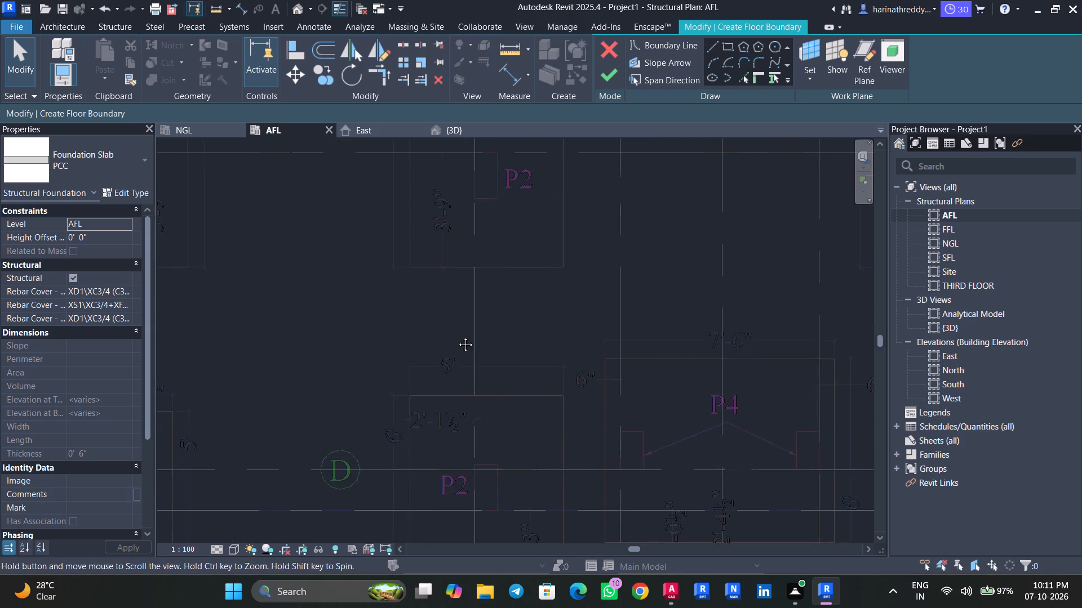
{"action": "middle_click_drag", "start_coordinate": [457, 336], "coordinate": [319, 403]}
{"action": "middle_click_drag", "start_coordinate": [600, 310], "coordinate": [345, 381]}
{"action": "middle_click_drag", "start_coordinate": [627, 296], "coordinate": [399, 392]}
{"action": "scroll", "coordinate": [582, 337], "scroll_direction": "down", "scroll_amount": 1}
{"action": "middle_click_drag", "start_coordinate": [586, 336], "coordinate": [363, 399]}
{"action": "scroll", "coordinate": [541, 356], "scroll_direction": "down", "scroll_amount": 1}
{"action": "middle_click_drag", "start_coordinate": [545, 354], "coordinate": [459, 395]}
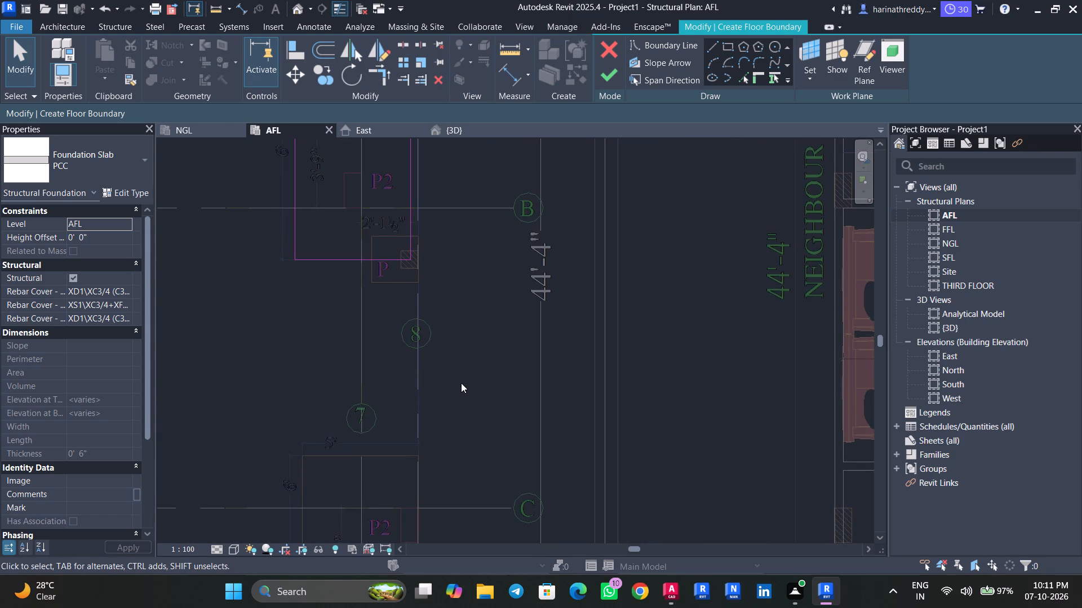
{"action": "scroll", "coordinate": [402, 286], "scroll_direction": "up", "scroll_amount": 4}
{"action": "middle_click_drag", "start_coordinate": [402, 286], "coordinate": [526, 361]}
{"action": "scroll", "coordinate": [527, 363], "scroll_direction": "down", "scroll_amount": 3}
{"action": "scroll", "coordinate": [527, 363], "scroll_direction": "up", "scroll_amount": 1}
{"action": "scroll", "coordinate": [527, 363], "scroll_direction": "down", "scroll_amount": 1}
{"action": "middle_click_drag", "start_coordinate": [491, 364], "coordinate": [685, 249]}
{"action": "middle_click_drag", "start_coordinate": [618, 343], "coordinate": [626, 310]}
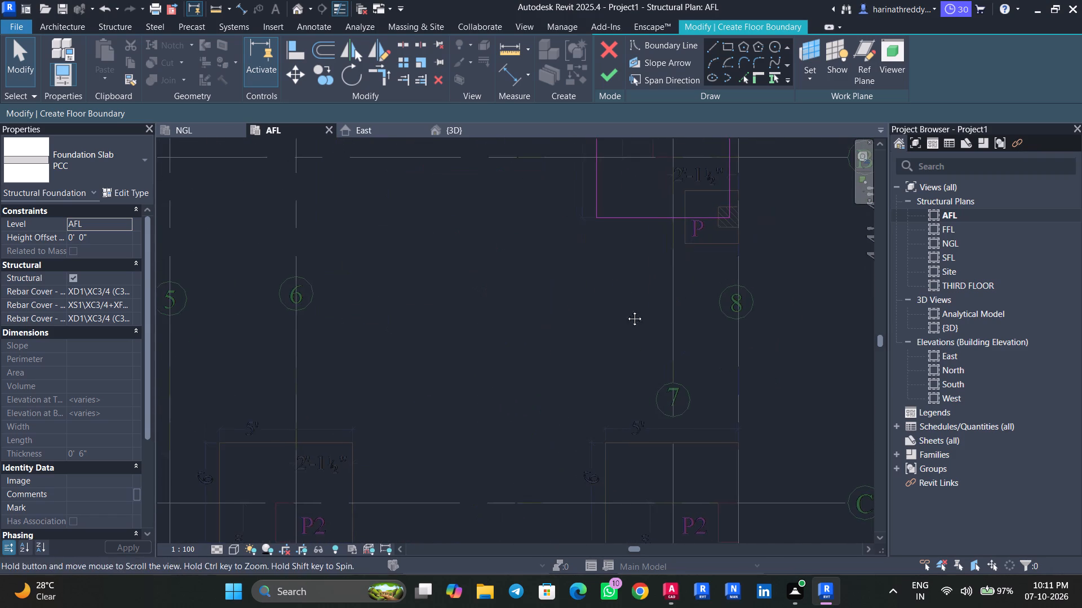
{"action": "middle_click_drag", "start_coordinate": [626, 310], "coordinate": [653, 197]}
{"action": "middle_click_drag", "start_coordinate": [704, 299], "coordinate": [660, 251]}
{"action": "scroll", "coordinate": [661, 265], "scroll_direction": "down", "scroll_amount": 4}
{"action": "middle_click_drag", "start_coordinate": [665, 272], "coordinate": [677, 507]}
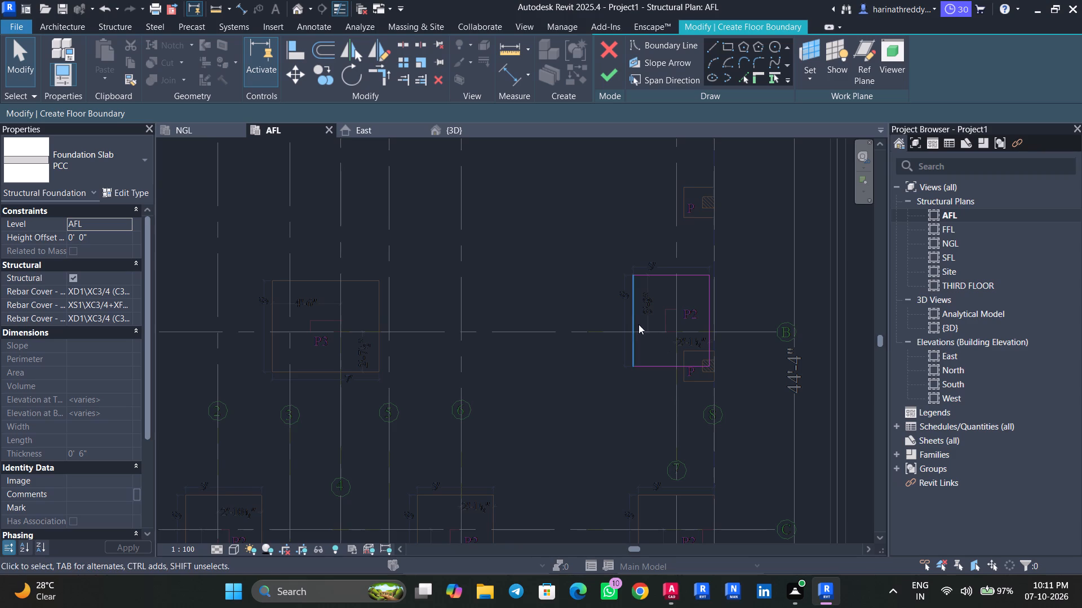
{"action": "scroll", "coordinate": [509, 329], "scroll_direction": "down", "scroll_amount": 2}
{"action": "middle_click_drag", "start_coordinate": [507, 357], "coordinate": [587, 220]}
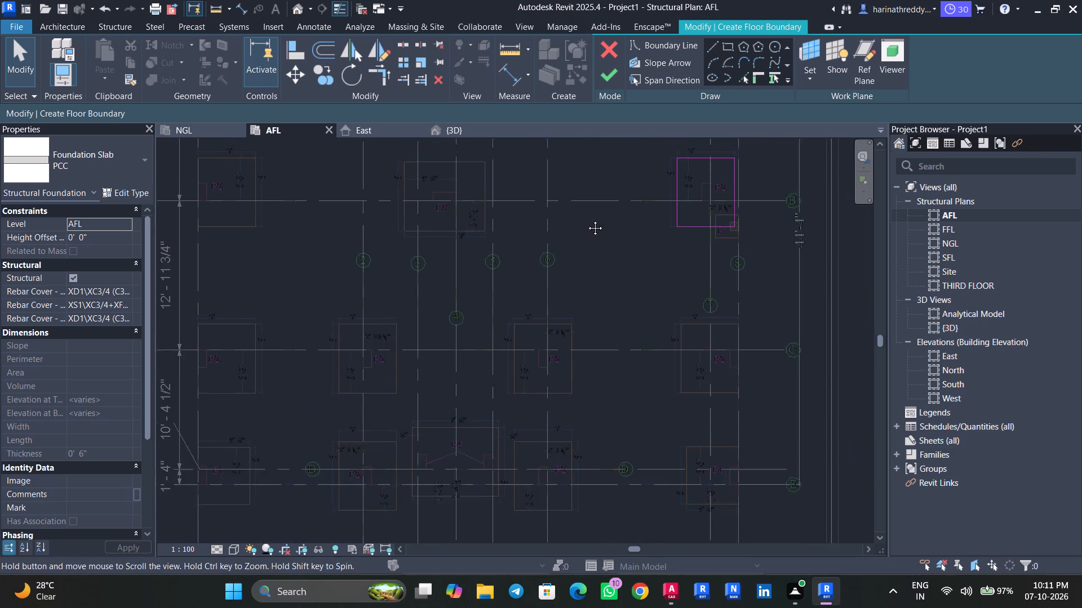
{"action": "middle_click_drag", "start_coordinate": [587, 220], "coordinate": [624, 414]}
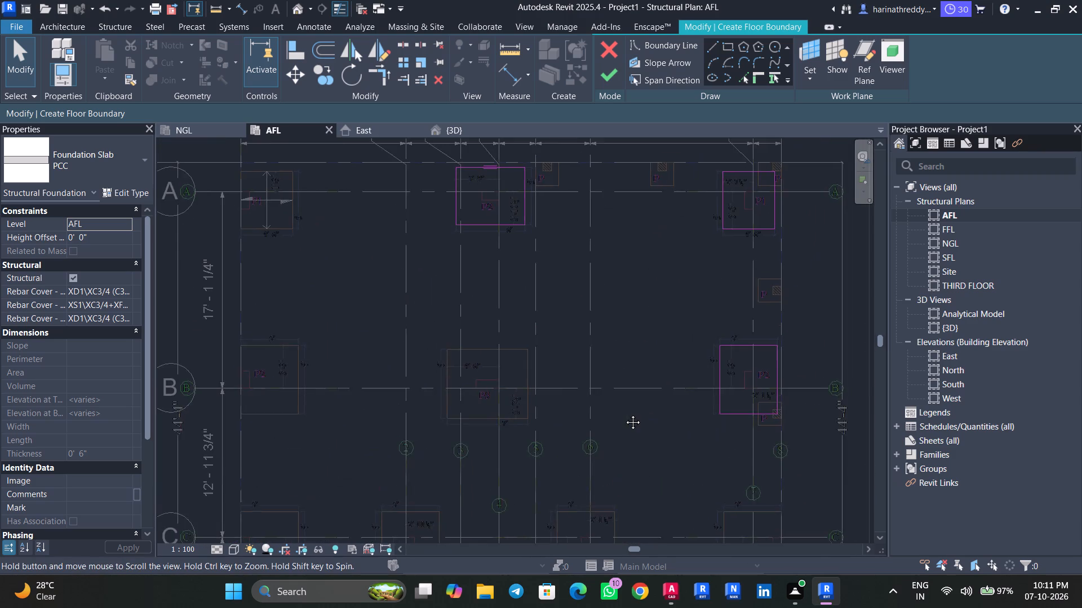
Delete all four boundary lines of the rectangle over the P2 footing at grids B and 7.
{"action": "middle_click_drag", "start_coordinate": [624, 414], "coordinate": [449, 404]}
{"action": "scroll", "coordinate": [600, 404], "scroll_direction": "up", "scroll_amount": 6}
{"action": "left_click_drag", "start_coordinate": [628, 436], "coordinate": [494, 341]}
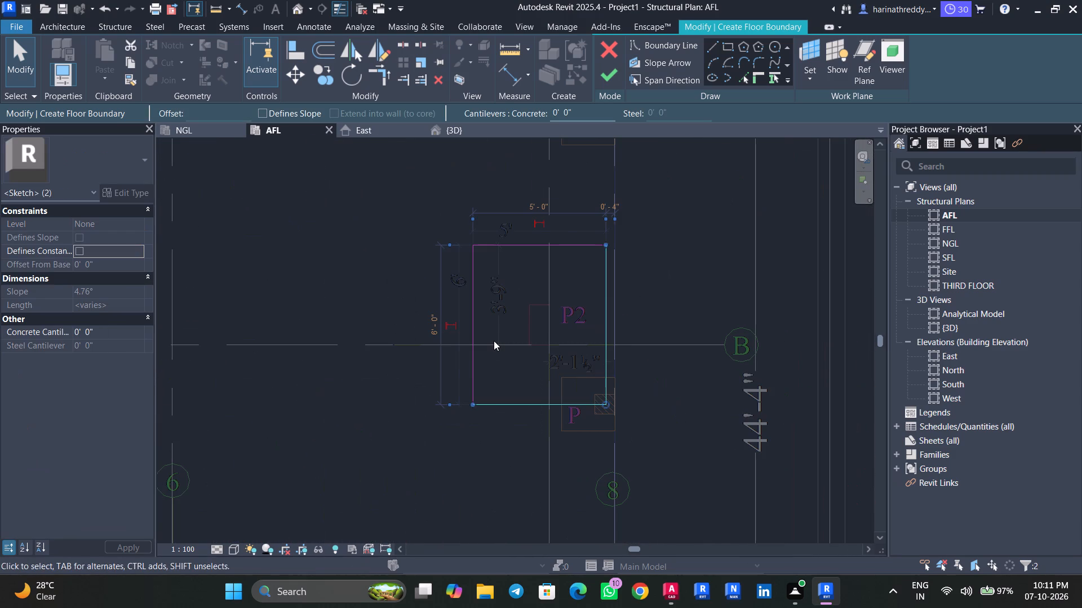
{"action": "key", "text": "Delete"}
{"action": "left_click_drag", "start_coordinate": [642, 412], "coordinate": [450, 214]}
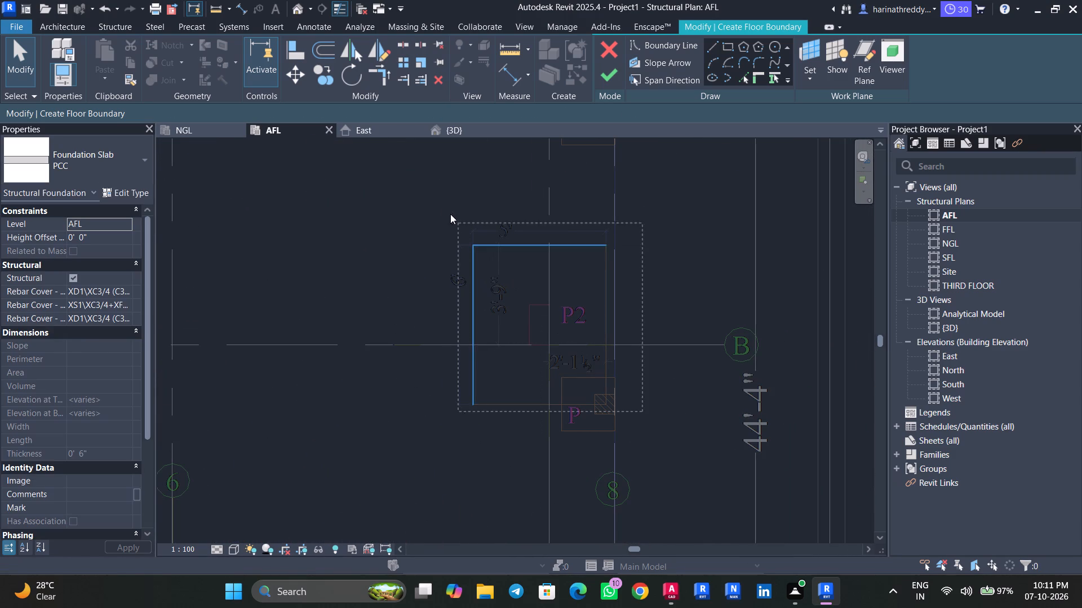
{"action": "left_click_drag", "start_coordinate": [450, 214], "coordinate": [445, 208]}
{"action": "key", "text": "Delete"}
Sketch a new rectangular slab boundary, about 5' by 6', over the P2 footing at grids B and 7, snapping to its DWG corners.
{"action": "scroll", "coordinate": [577, 307], "scroll_direction": "down", "scroll_amount": 1}
{"action": "scroll", "coordinate": [577, 307], "scroll_direction": "up", "scroll_amount": 5}
{"action": "middle_click_drag", "start_coordinate": [567, 333], "coordinate": [567, 309]}
{"action": "middle_click_drag", "start_coordinate": [565, 327], "coordinate": [557, 289]}
{"action": "scroll", "coordinate": [559, 318], "scroll_direction": "up", "scroll_amount": 3}
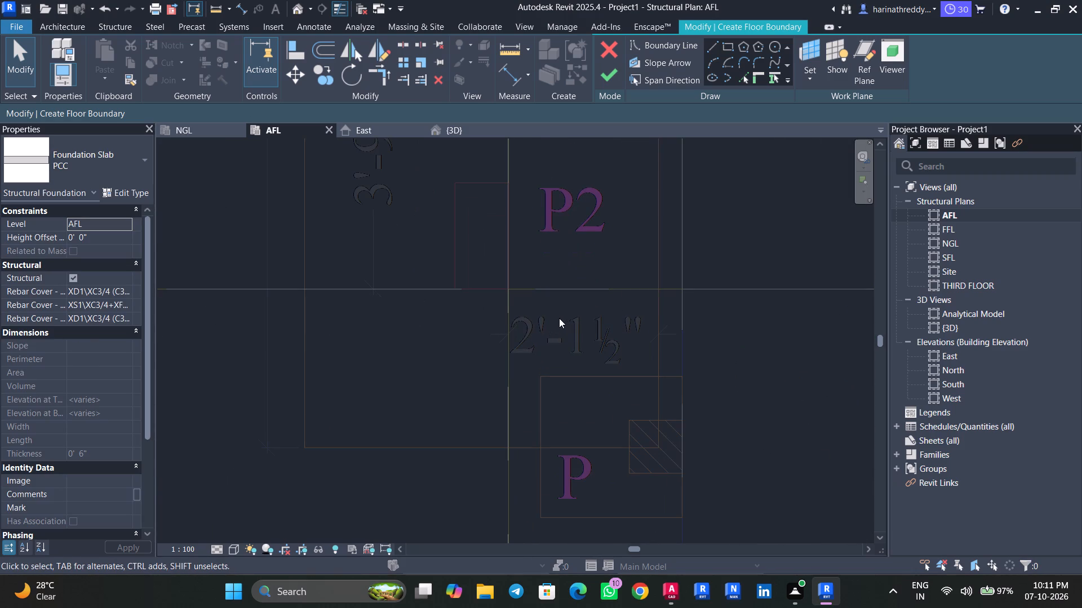
{"action": "scroll", "coordinate": [559, 318], "scroll_direction": "down", "scroll_amount": 3}
{"action": "left_click", "coordinate": [730, 50]}
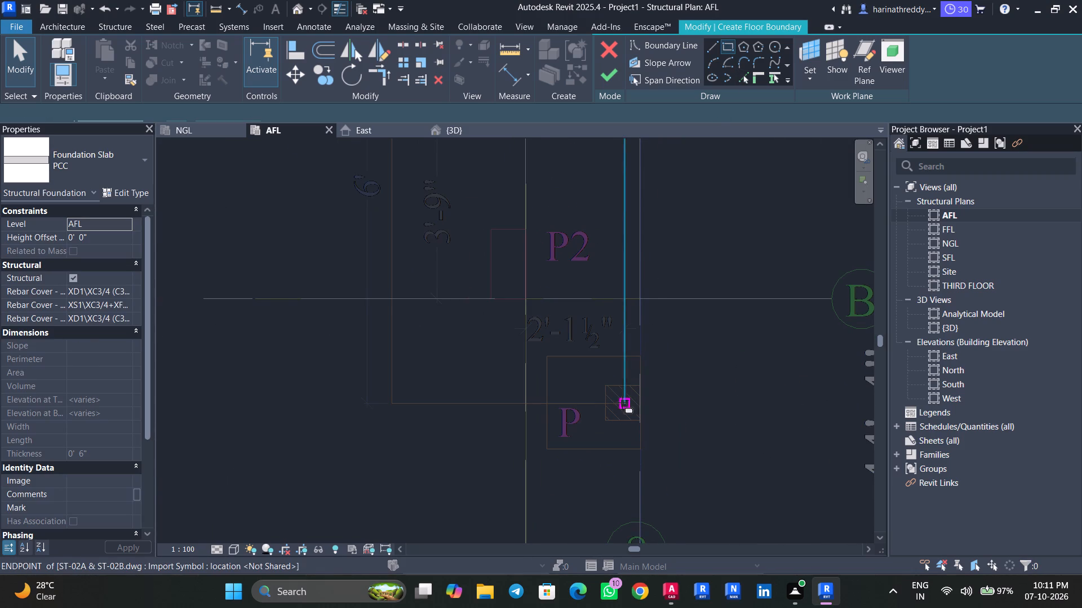
{"action": "left_click", "coordinate": [624, 406]}
{"action": "middle_click_drag", "start_coordinate": [455, 206], "coordinate": [520, 378]}
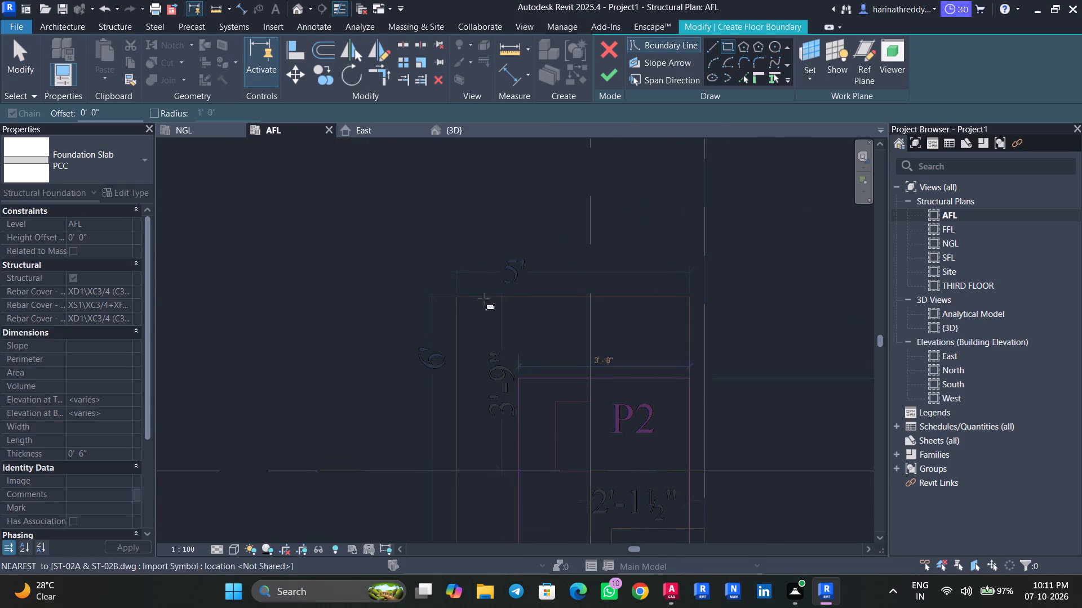
{"action": "left_click", "coordinate": [455, 296]}
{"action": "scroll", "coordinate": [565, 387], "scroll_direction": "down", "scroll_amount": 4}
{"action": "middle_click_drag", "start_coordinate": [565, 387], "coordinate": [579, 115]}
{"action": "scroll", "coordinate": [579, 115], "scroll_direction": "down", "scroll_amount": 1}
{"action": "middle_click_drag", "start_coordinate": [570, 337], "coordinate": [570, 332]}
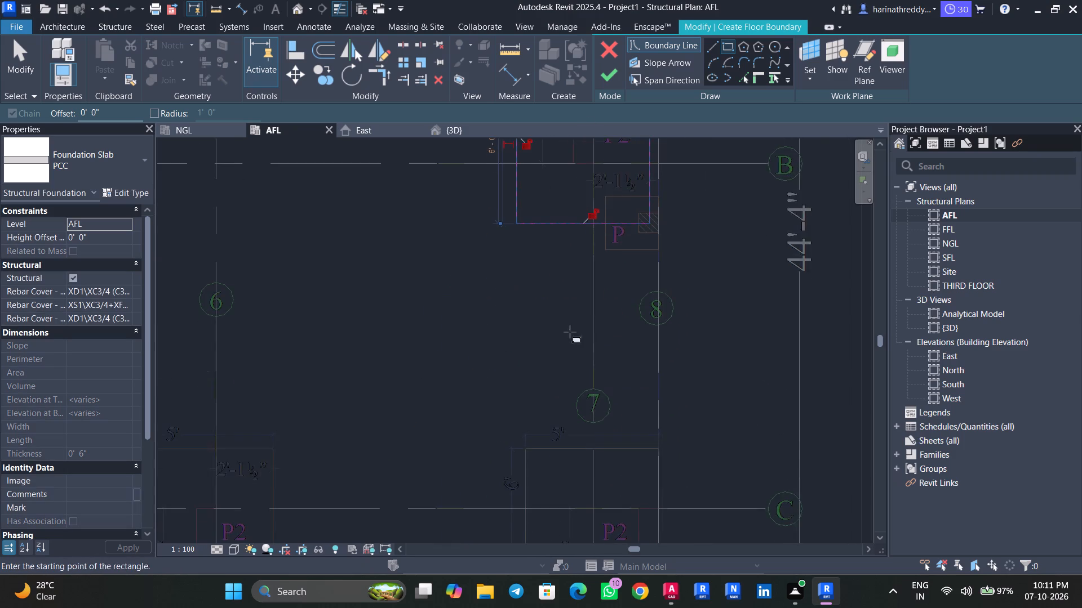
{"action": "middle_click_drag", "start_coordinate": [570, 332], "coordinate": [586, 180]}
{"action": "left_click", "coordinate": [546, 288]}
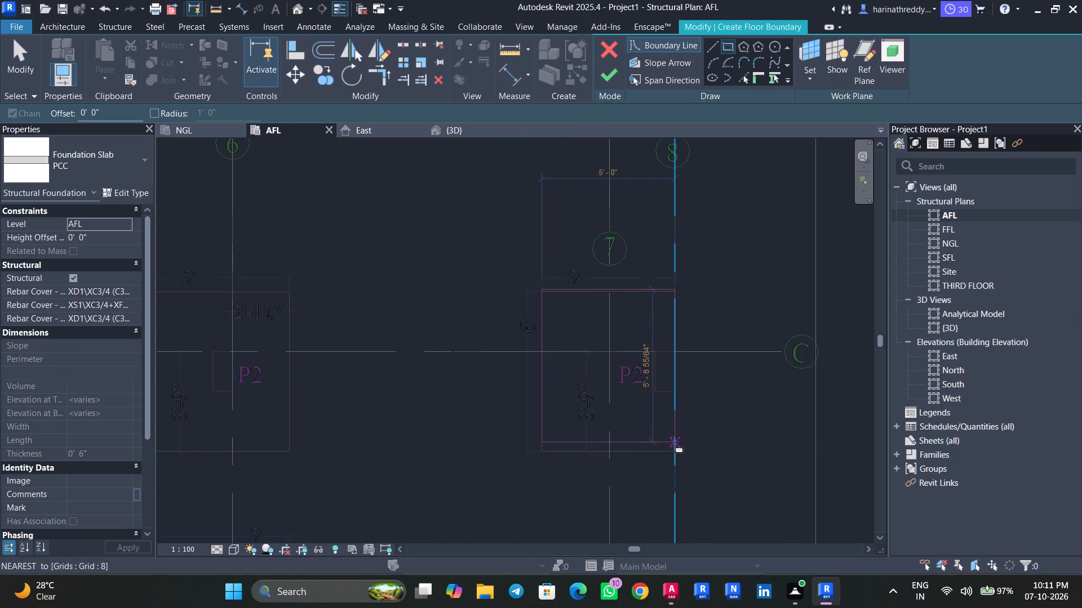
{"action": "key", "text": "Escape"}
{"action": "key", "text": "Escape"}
Sketch a rectangular slab boundary, about 5' by 6', over the P2 footing at grids C and 7, following its DWG outline.
{"action": "scroll", "coordinate": [672, 450], "scroll_direction": "up", "scroll_amount": 4}
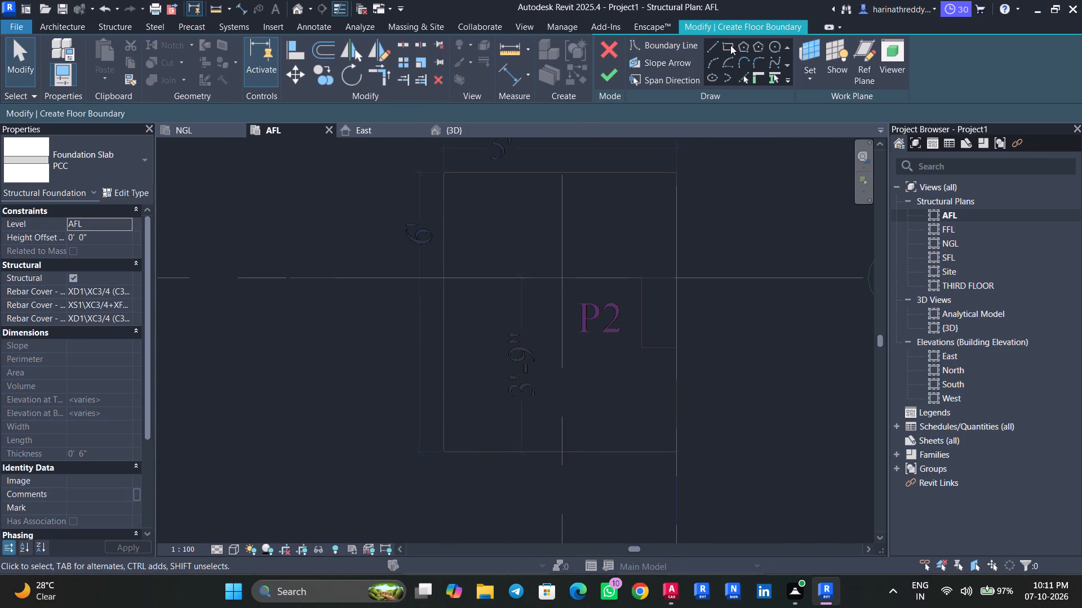
{"action": "left_click", "coordinate": [730, 45]}
{"action": "left_click", "coordinate": [679, 451]}
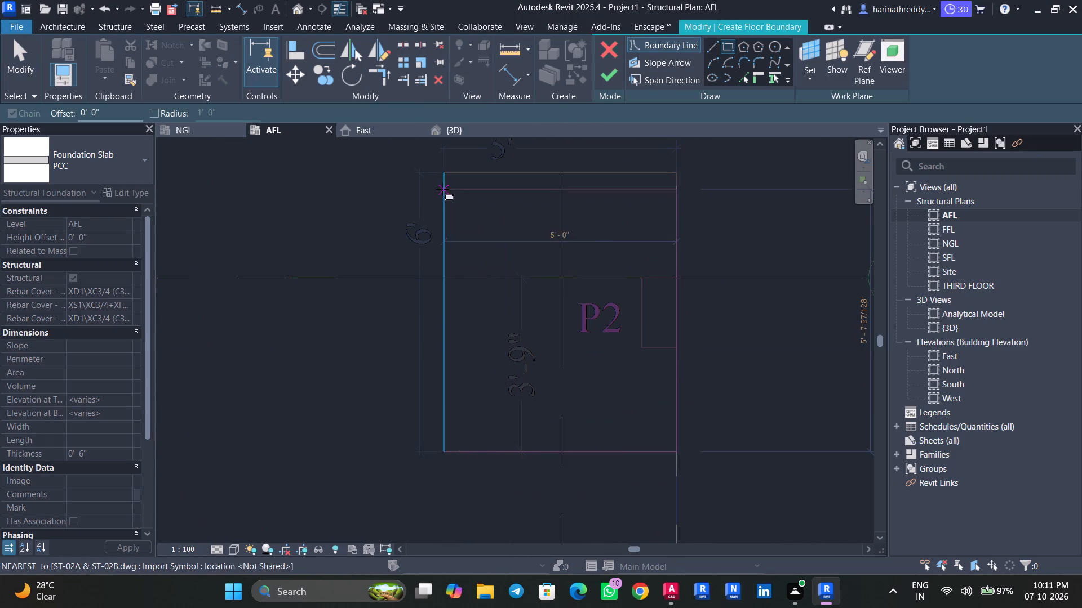
{"action": "left_click", "coordinate": [446, 177]}
{"action": "key", "text": "Escape"}
{"action": "scroll", "coordinate": [558, 294], "scroll_direction": "down", "scroll_amount": 6}
{"action": "scroll", "coordinate": [558, 294], "scroll_direction": "up", "scroll_amount": 1}
{"action": "scroll", "coordinate": [558, 294], "scroll_direction": "down", "scroll_amount": 2}
Sketch a rectangular slab boundary, about 4'-6" by 5', over the P1 footing between grids 7 and 8 at grids D and E.
{"action": "middle_click_drag", "start_coordinate": [575, 385], "coordinate": [575, 372]}
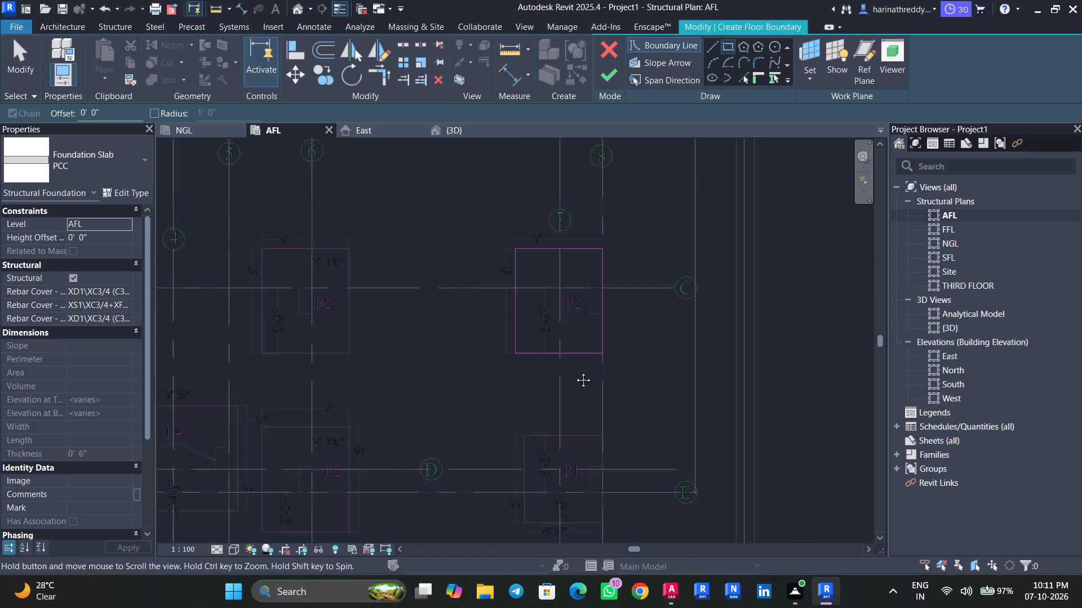
{"action": "middle_click_drag", "start_coordinate": [575, 372], "coordinate": [618, 157]}
{"action": "scroll", "coordinate": [618, 275], "scroll_direction": "up", "scroll_amount": 2}
{"action": "scroll", "coordinate": [618, 275], "scroll_direction": "down", "scroll_amount": 1}
{"action": "scroll", "coordinate": [618, 275], "scroll_direction": "up", "scroll_amount": 3}
{"action": "scroll", "coordinate": [637, 294], "scroll_direction": "down", "scroll_amount": 1}
{"action": "scroll", "coordinate": [638, 295], "scroll_direction": "up", "scroll_amount": 5}
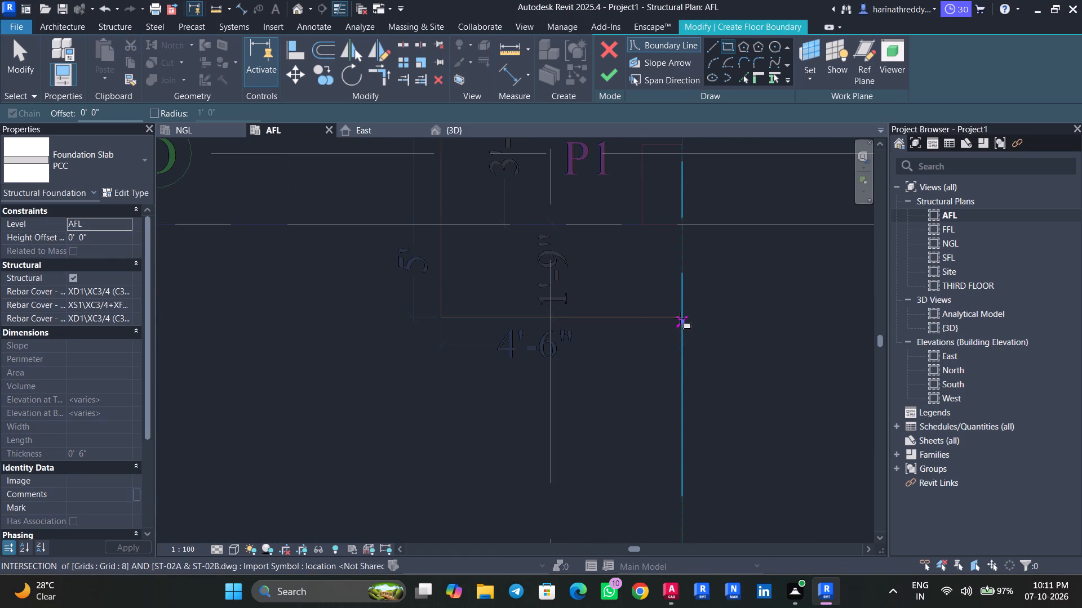
{"action": "scroll", "coordinate": [682, 318], "scroll_direction": "up", "scroll_amount": 2}
{"action": "scroll", "coordinate": [682, 318], "scroll_direction": "down", "scroll_amount": 1}
{"action": "scroll", "coordinate": [683, 316], "scroll_direction": "up", "scroll_amount": 6}
{"action": "scroll", "coordinate": [676, 315], "scroll_direction": "down", "scroll_amount": 10}
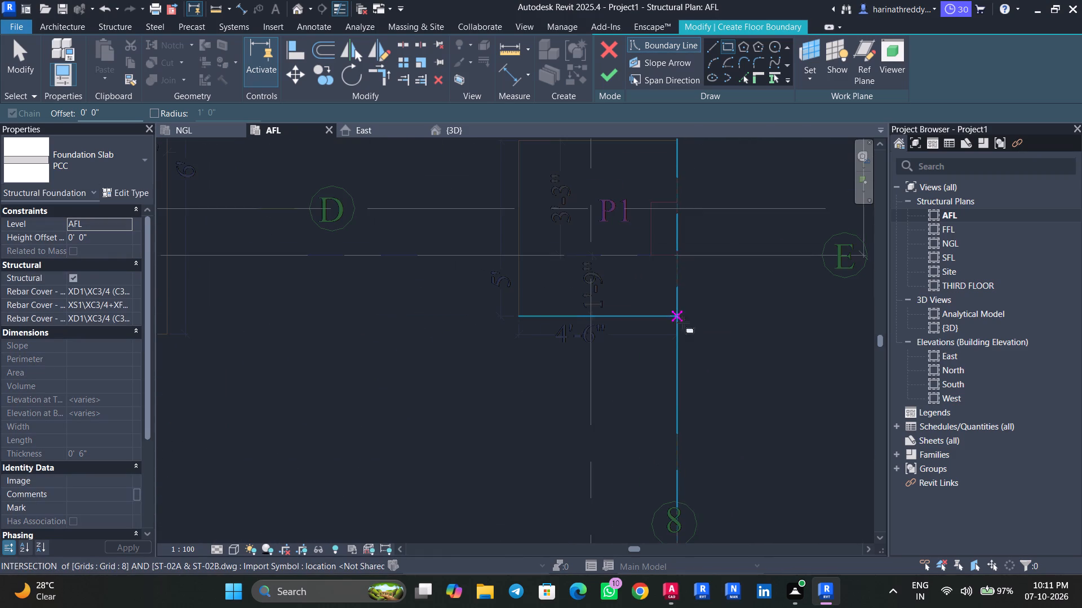
{"action": "middle_click_drag", "start_coordinate": [657, 207], "coordinate": [658, 299]}
{"action": "scroll", "coordinate": [680, 233], "scroll_direction": "up", "scroll_amount": 2}
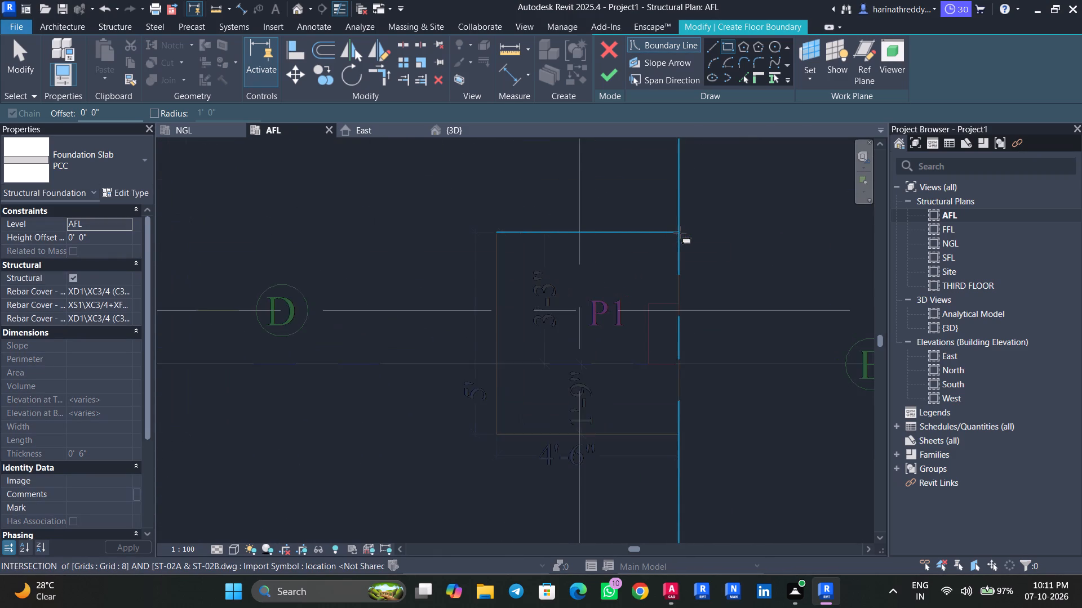
{"action": "left_click", "coordinate": [469, 238]}
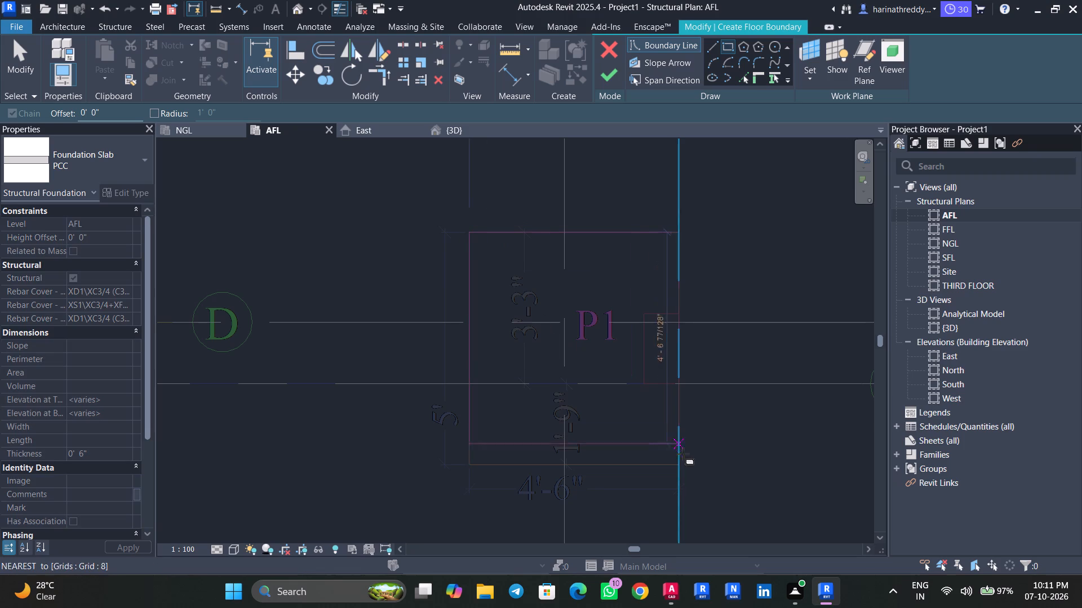
{"action": "left_click", "coordinate": [680, 463]}
{"action": "key", "text": "Escape"}
{"action": "key", "text": "Escape"}
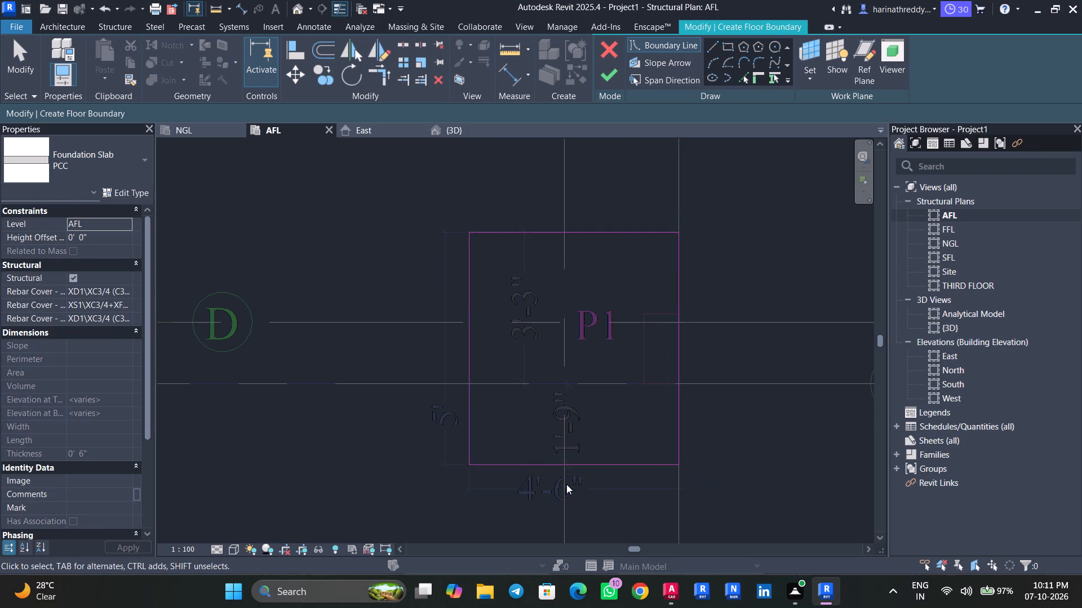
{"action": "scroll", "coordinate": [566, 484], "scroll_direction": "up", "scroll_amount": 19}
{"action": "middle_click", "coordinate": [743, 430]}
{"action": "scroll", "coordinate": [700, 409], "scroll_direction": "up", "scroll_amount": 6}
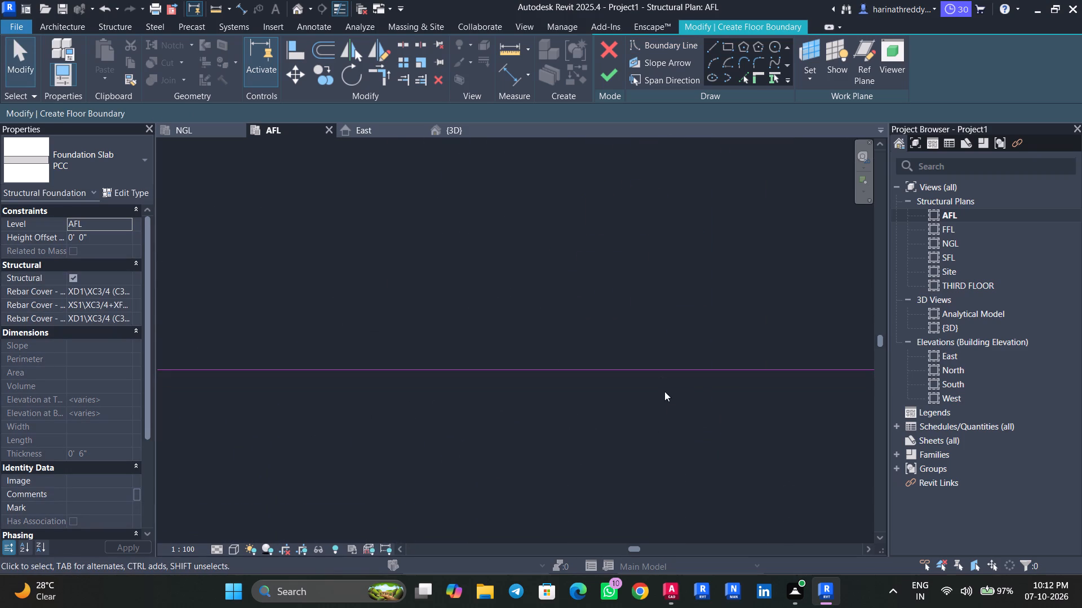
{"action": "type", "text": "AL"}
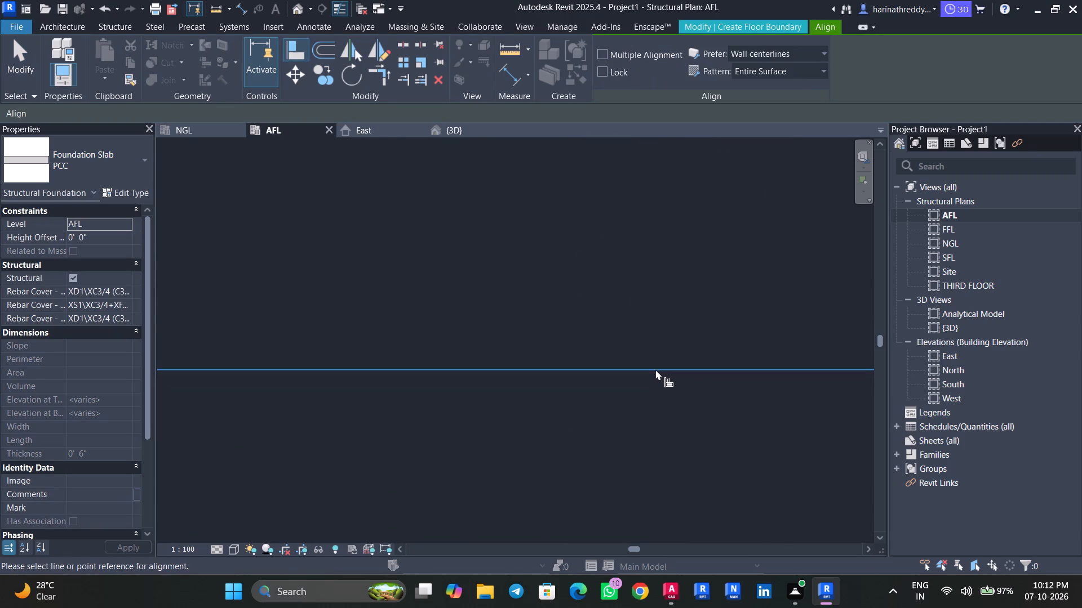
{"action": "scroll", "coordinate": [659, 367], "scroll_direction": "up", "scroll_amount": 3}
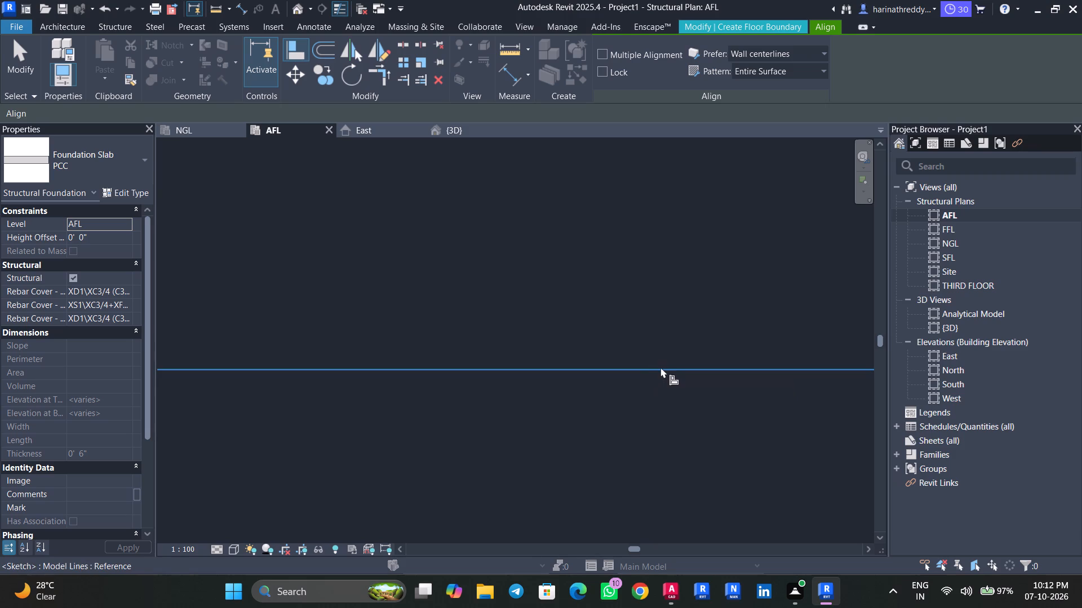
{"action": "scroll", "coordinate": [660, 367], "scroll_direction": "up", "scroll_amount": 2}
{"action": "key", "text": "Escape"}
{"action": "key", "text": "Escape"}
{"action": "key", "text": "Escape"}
Measure the length and width of the P1 slab boundary by grid 8 with temporary aligned dimensions, without placing them.
{"action": "scroll", "coordinate": [638, 413], "scroll_direction": "up", "scroll_amount": 1}
{"action": "scroll", "coordinate": [638, 413], "scroll_direction": "down", "scroll_amount": 19}
{"action": "scroll", "coordinate": [638, 413], "scroll_direction": "up", "scroll_amount": 1}
{"action": "scroll", "coordinate": [638, 413], "scroll_direction": "down", "scroll_amount": 13}
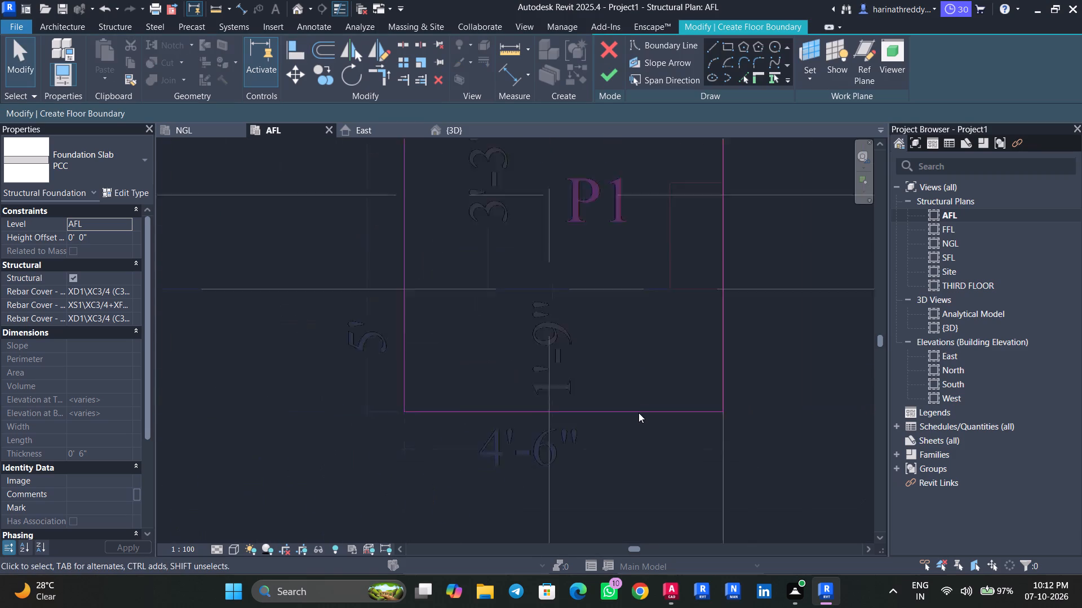
{"action": "middle_click_drag", "start_coordinate": [606, 351], "coordinate": [590, 391]}
{"action": "type", "text": "DI"}
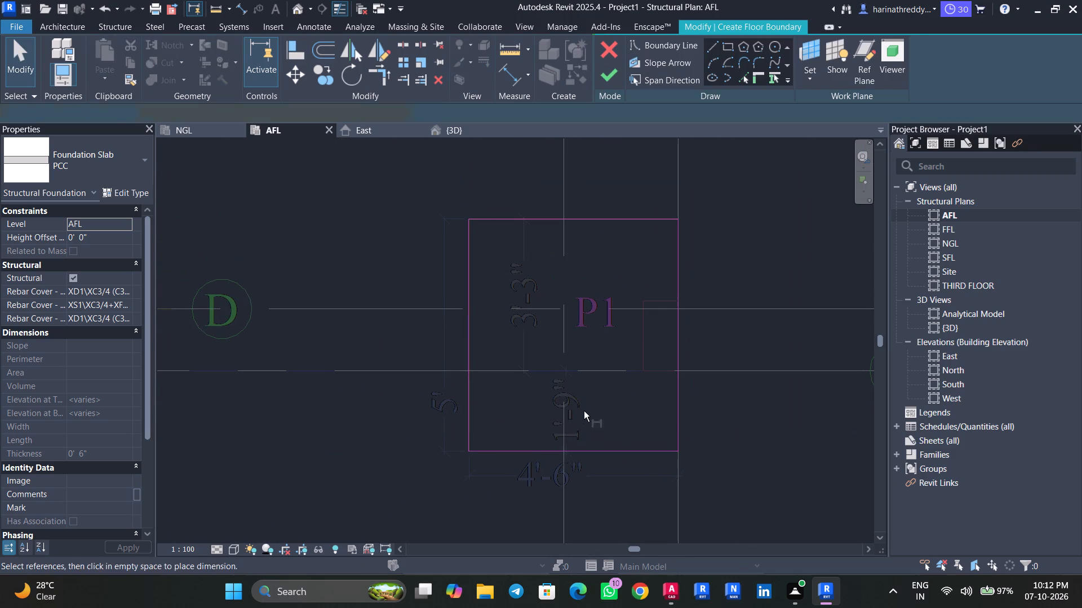
{"action": "left_click", "coordinate": [571, 451]}
{"action": "left_click", "coordinate": [569, 214]}
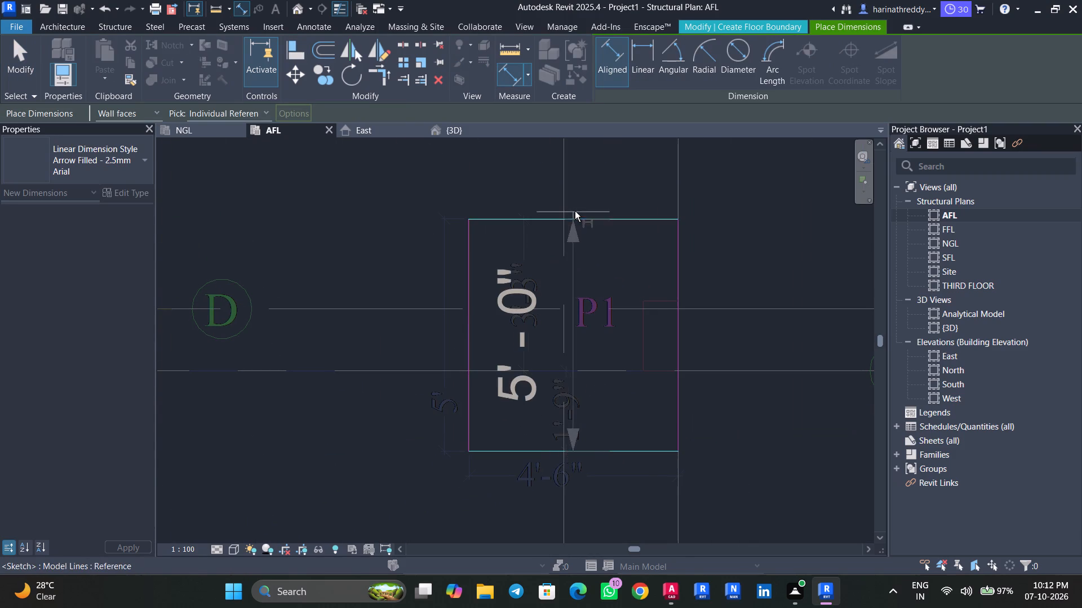
{"action": "key", "text": "Escape"}
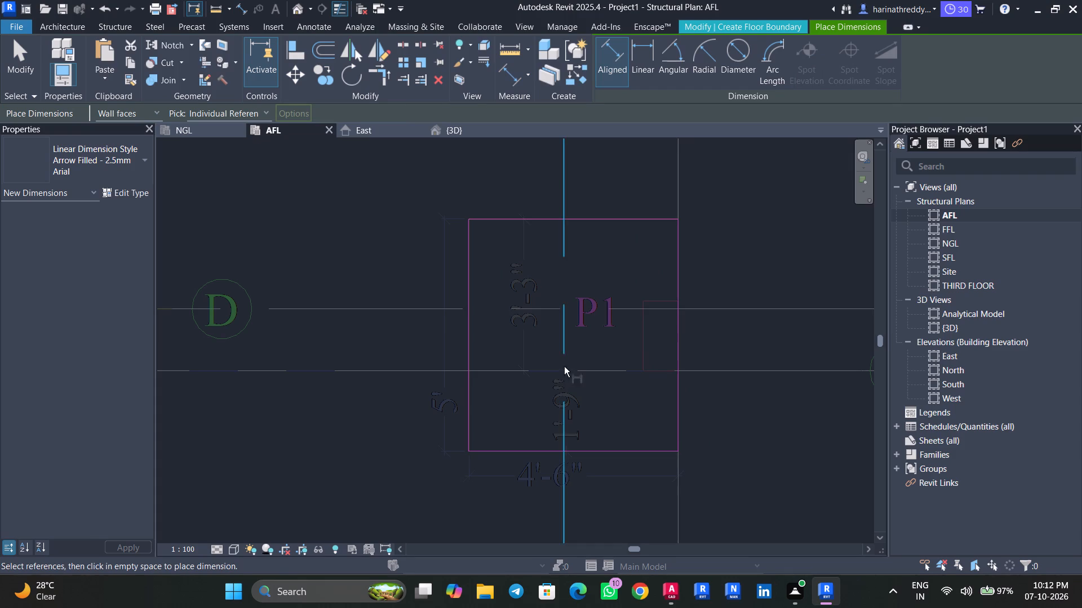
{"action": "left_click", "coordinate": [472, 401]}
{"action": "left_click", "coordinate": [681, 422]}
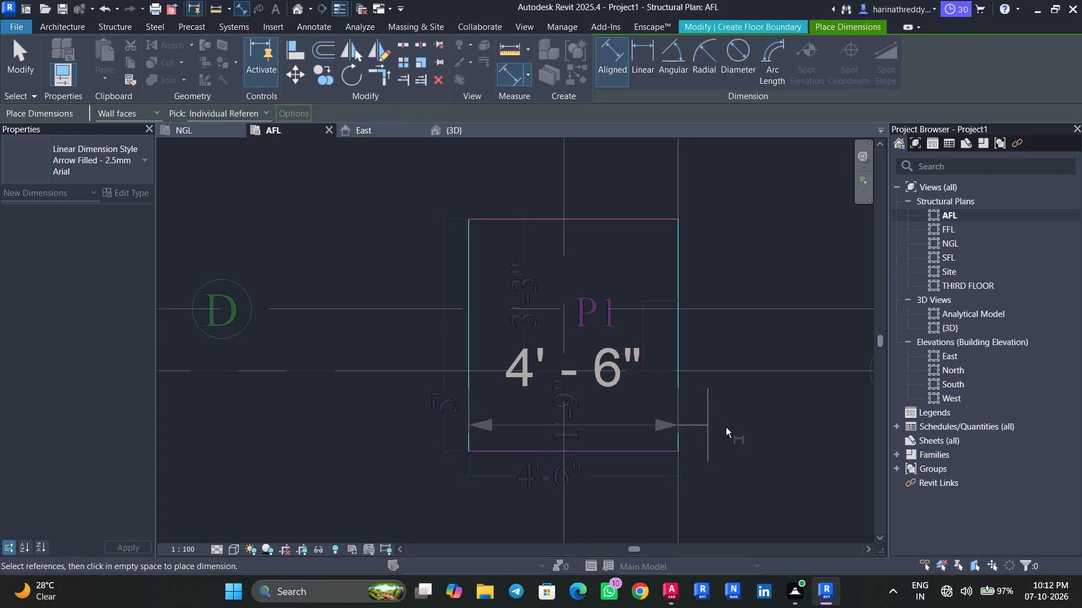
{"action": "key", "text": "Escape"}
{"action": "key", "text": "Escape"}
Sketch a rectangular slab boundary, about 5' by 6', over the P2 footing on grid 6 at grids D and E.
{"action": "scroll", "coordinate": [691, 377], "scroll_direction": "down", "scroll_amount": 1}
{"action": "scroll", "coordinate": [691, 377], "scroll_direction": "up", "scroll_amount": 1}
{"action": "scroll", "coordinate": [691, 377], "scroll_direction": "down", "scroll_amount": 3}
{"action": "scroll", "coordinate": [729, 408], "scroll_direction": "up", "scroll_amount": 1}
{"action": "middle_click_drag", "start_coordinate": [728, 405], "coordinate": [687, 263]}
{"action": "middle_click_drag", "start_coordinate": [687, 314], "coordinate": [682, 204]}
{"action": "scroll", "coordinate": [682, 204], "scroll_direction": "down", "scroll_amount": 1}
{"action": "middle_click_drag", "start_coordinate": [673, 355], "coordinate": [699, 167]}
{"action": "middle_click_drag", "start_coordinate": [689, 302], "coordinate": [715, 133]}
{"action": "scroll", "coordinate": [718, 264], "scroll_direction": "down", "scroll_amount": 5}
{"action": "scroll", "coordinate": [719, 262], "scroll_direction": "up", "scroll_amount": 1}
{"action": "scroll", "coordinate": [719, 262], "scroll_direction": "down", "scroll_amount": 5}
{"action": "middle_click_drag", "start_coordinate": [718, 267], "coordinate": [742, 415]}
{"action": "scroll", "coordinate": [742, 415], "scroll_direction": "down", "scroll_amount": 1}
{"action": "scroll", "coordinate": [600, 261], "scroll_direction": "up", "scroll_amount": 2}
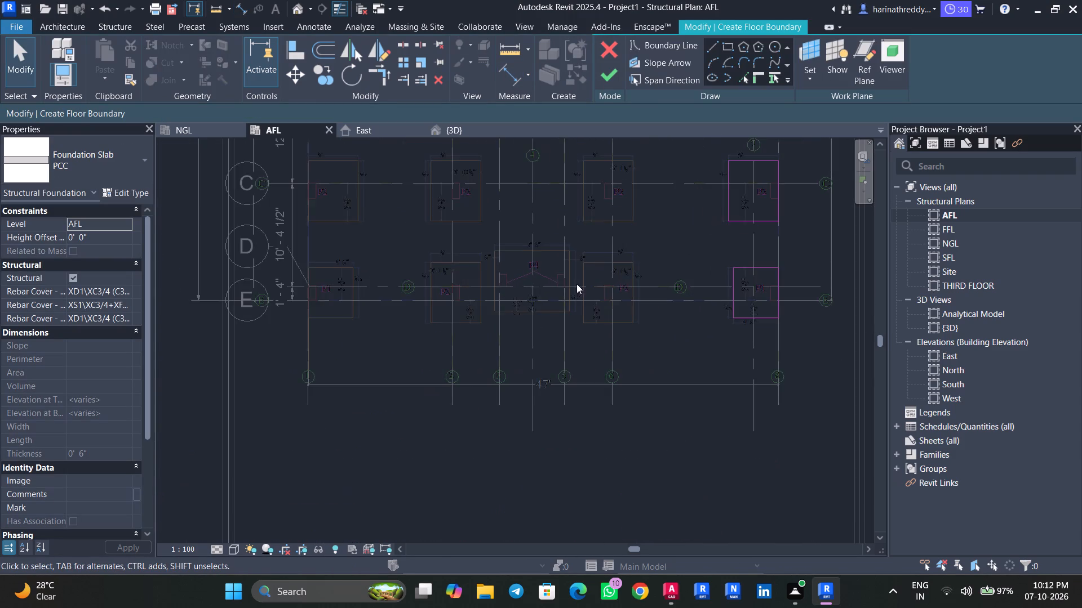
{"action": "scroll", "coordinate": [595, 280], "scroll_direction": "up", "scroll_amount": 1}
{"action": "middle_click_drag", "start_coordinate": [598, 284], "coordinate": [598, 356]}
{"action": "scroll", "coordinate": [650, 323], "scroll_direction": "up", "scroll_amount": 3}
{"action": "left_click", "coordinate": [728, 48]}
{"action": "scroll", "coordinate": [547, 352], "scroll_direction": "up", "scroll_amount": 4}
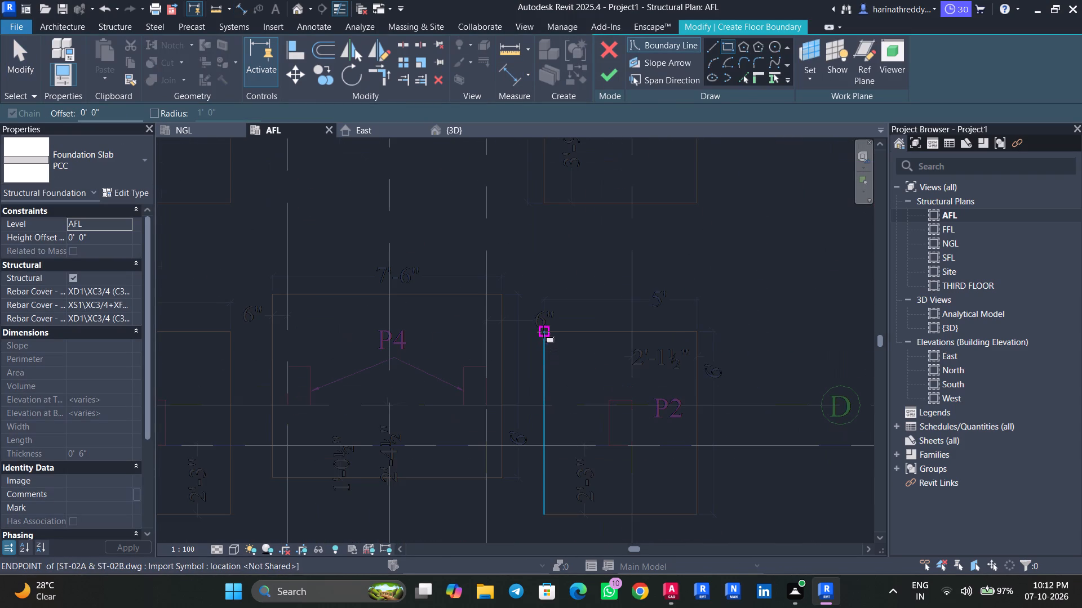
{"action": "left_click", "coordinate": [544, 332]}
{"action": "left_click", "coordinate": [698, 513]}
{"action": "key", "text": "Escape"}
{"action": "key", "text": "Escape"}
Sketch a rectangular slab boundary, about 5' by 6', over the P2 footing at grids C and 6.
{"action": "middle_click_drag", "start_coordinate": [570, 278], "coordinate": [592, 493]}
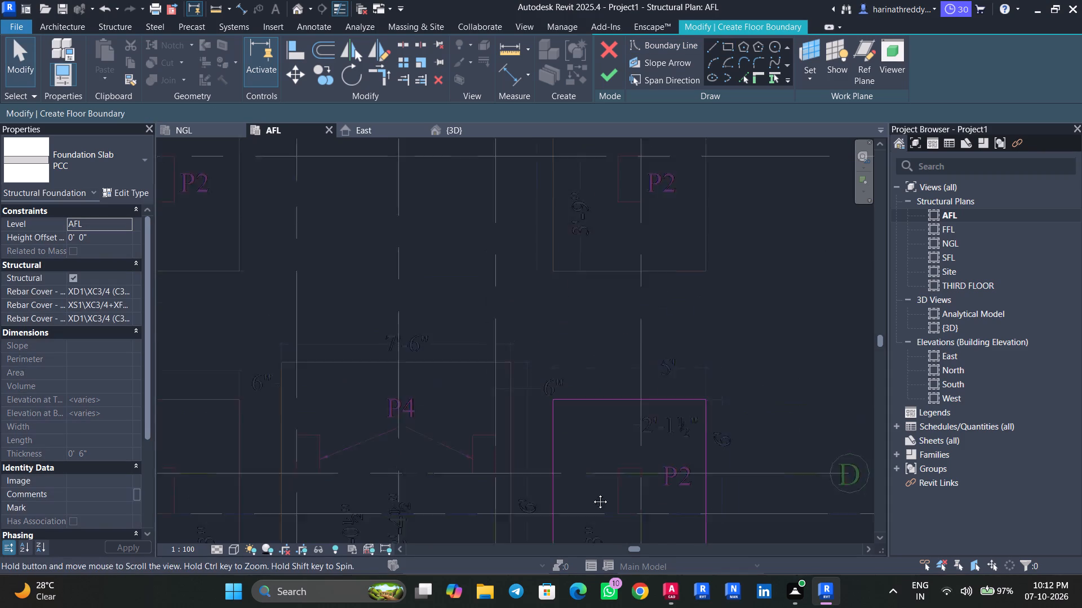
{"action": "middle_click_drag", "start_coordinate": [592, 493], "coordinate": [595, 539]}
{"action": "scroll", "coordinate": [594, 540], "scroll_direction": "up", "scroll_amount": 1}
{"action": "left_click", "coordinate": [726, 46]}
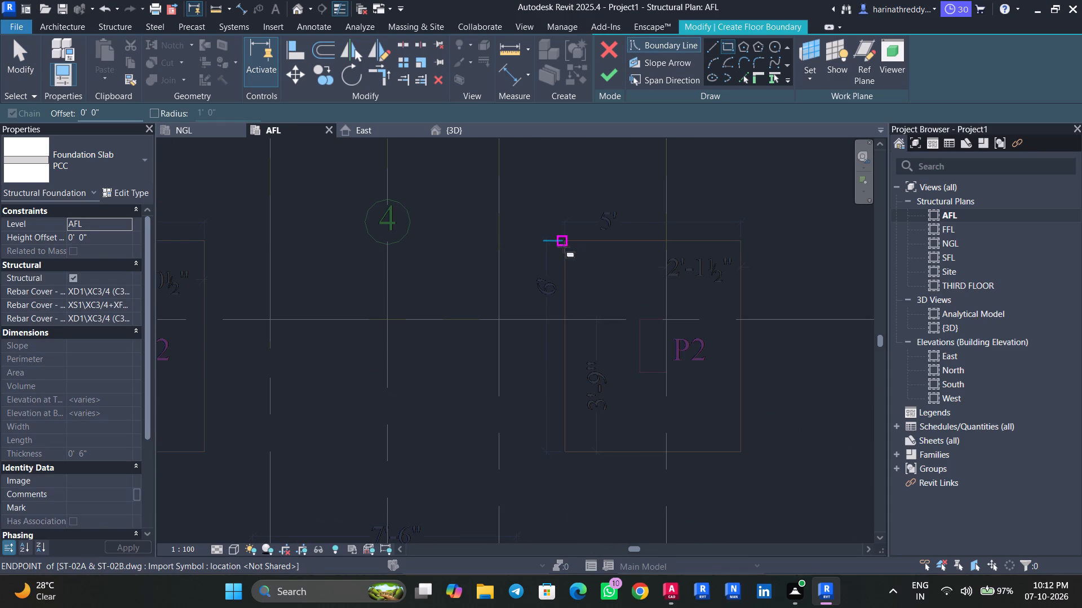
{"action": "left_click", "coordinate": [564, 242]}
{"action": "left_click", "coordinate": [739, 450]}
{"action": "key", "text": "Escape"}
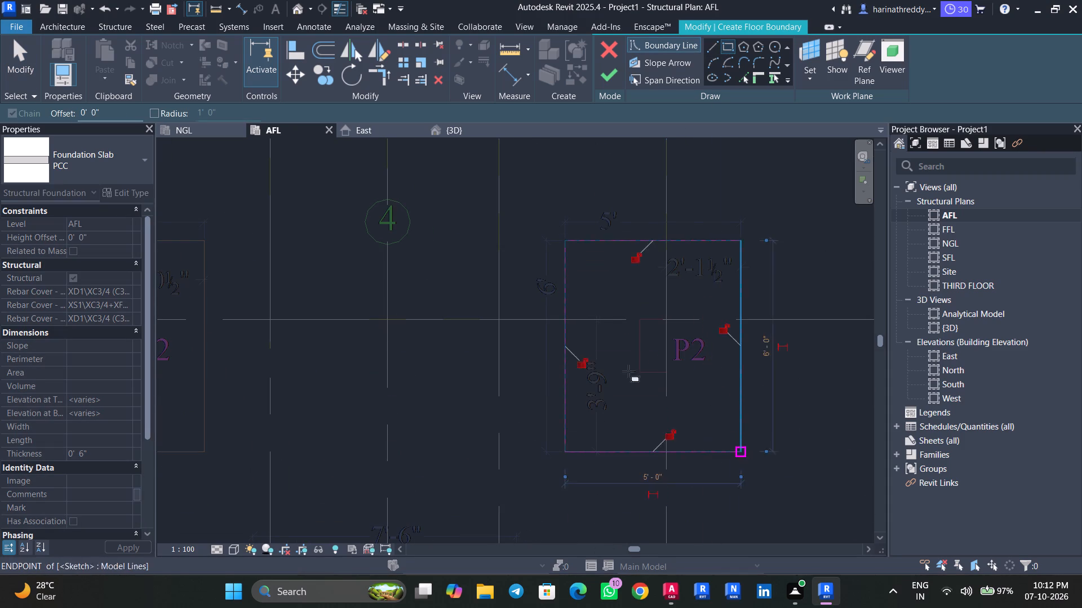
{"action": "key", "text": "Escape"}
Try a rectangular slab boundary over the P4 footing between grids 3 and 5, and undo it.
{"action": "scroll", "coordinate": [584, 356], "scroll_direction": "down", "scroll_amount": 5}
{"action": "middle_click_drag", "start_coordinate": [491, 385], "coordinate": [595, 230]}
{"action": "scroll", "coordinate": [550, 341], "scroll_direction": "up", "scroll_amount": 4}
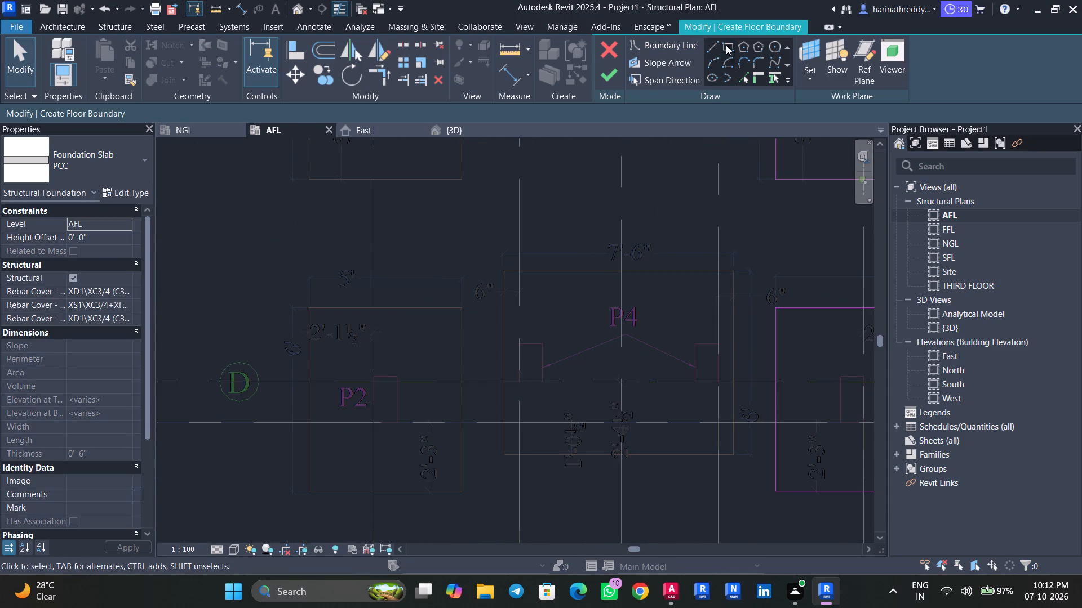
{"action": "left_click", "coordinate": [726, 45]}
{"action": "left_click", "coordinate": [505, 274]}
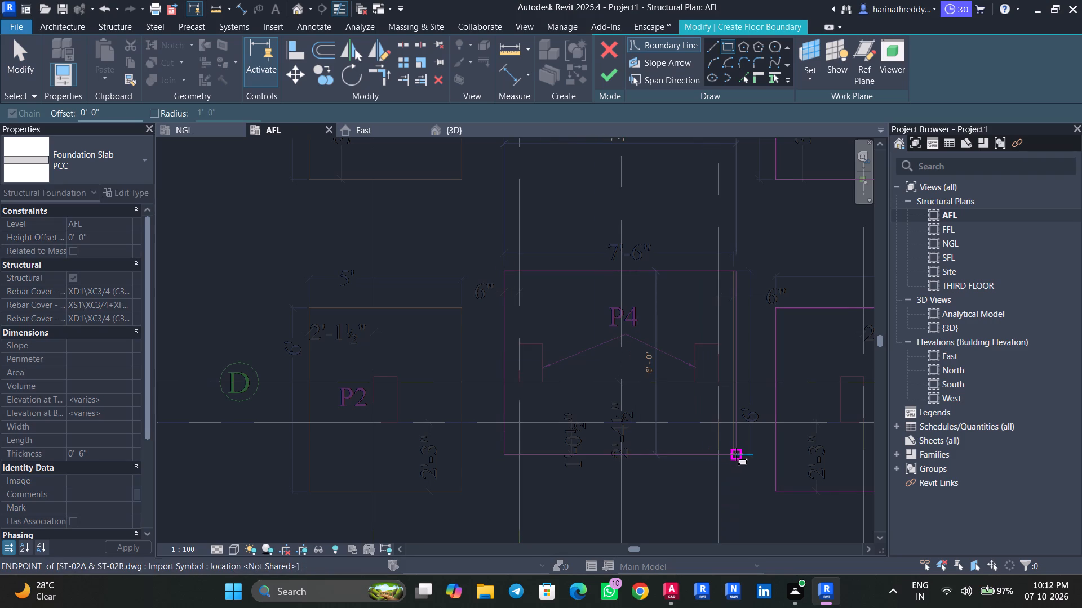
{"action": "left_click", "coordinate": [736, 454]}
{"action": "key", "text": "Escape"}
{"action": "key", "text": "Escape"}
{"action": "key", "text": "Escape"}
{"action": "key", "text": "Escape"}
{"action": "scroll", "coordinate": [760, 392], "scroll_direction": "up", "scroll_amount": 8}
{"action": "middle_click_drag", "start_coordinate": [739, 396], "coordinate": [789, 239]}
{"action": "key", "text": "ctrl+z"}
Sketch a new rectangular slab boundary, about 7'-7" by 6', over the P4 footing between grids 3 and 5.
{"action": "scroll", "coordinate": [712, 326], "scroll_direction": "down", "scroll_amount": 4}
{"action": "left_click", "coordinate": [728, 50]}
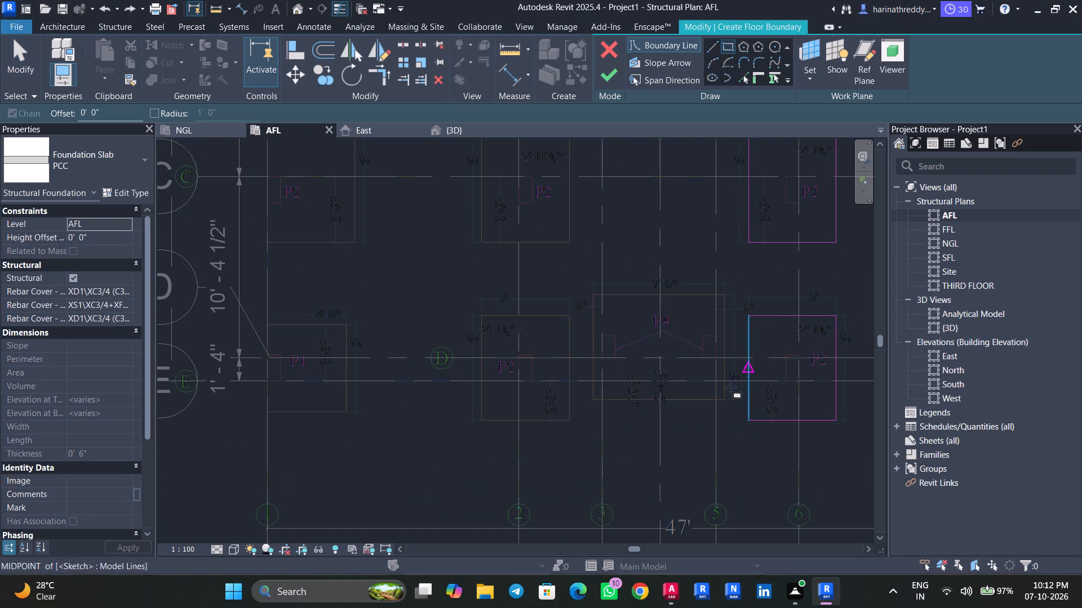
{"action": "left_click", "coordinate": [727, 403]}
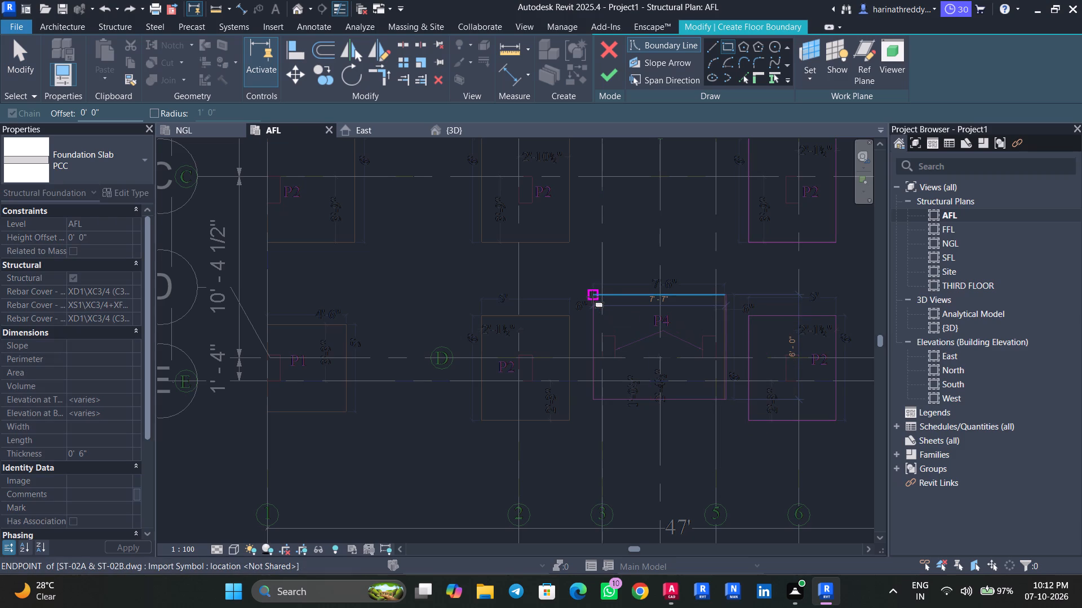
{"action": "left_click", "coordinate": [592, 297]}
{"action": "key", "text": "Escape"}
{"action": "key", "text": "Escape"}
Move the P4 boundary's edge nearest grid 5 inward onto the DWG footing outline.
{"action": "scroll", "coordinate": [728, 352], "scroll_direction": "up", "scroll_amount": 15}
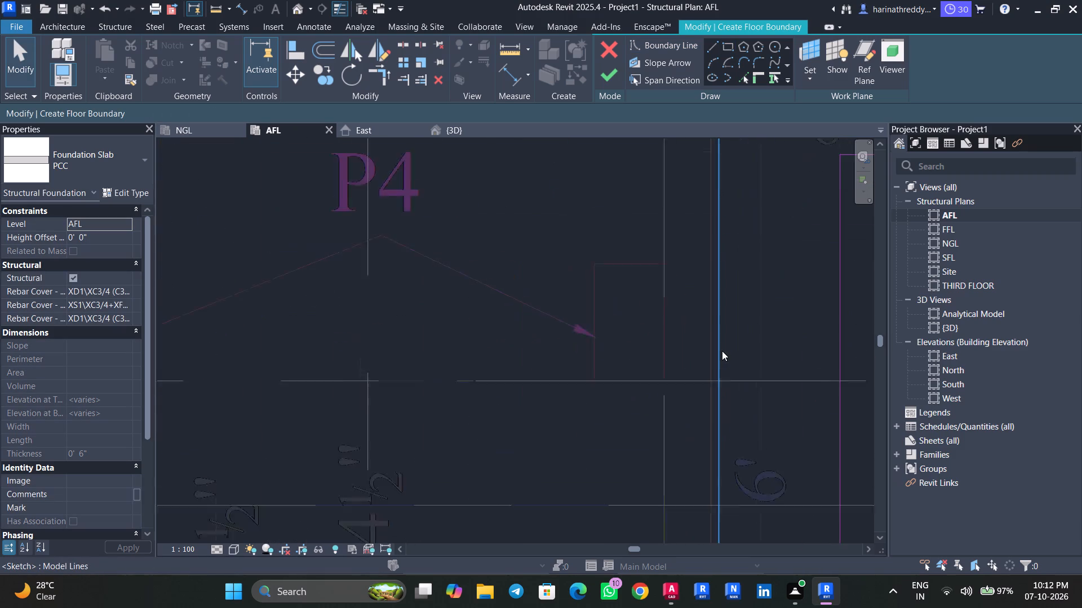
{"action": "scroll", "coordinate": [722, 351], "scroll_direction": "up", "scroll_amount": 1}
{"action": "left_click", "coordinate": [718, 351]}
{"action": "left_click_drag", "start_coordinate": [719, 351], "coordinate": [703, 350]}
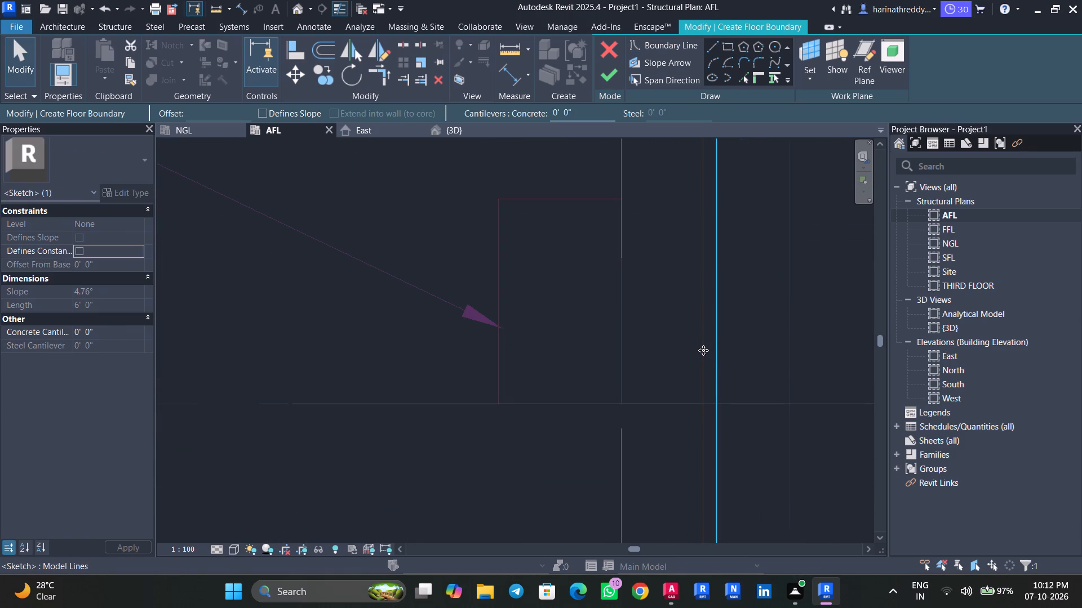
{"action": "left_click_drag", "start_coordinate": [703, 350], "coordinate": [703, 352]}
{"action": "key", "text": "Escape"}
{"action": "key", "text": "Escape"}
Examine the edges and corners of the P4 slab boundary against the DWG footing outline.
{"action": "scroll", "coordinate": [727, 342], "scroll_direction": "down", "scroll_amount": 6}
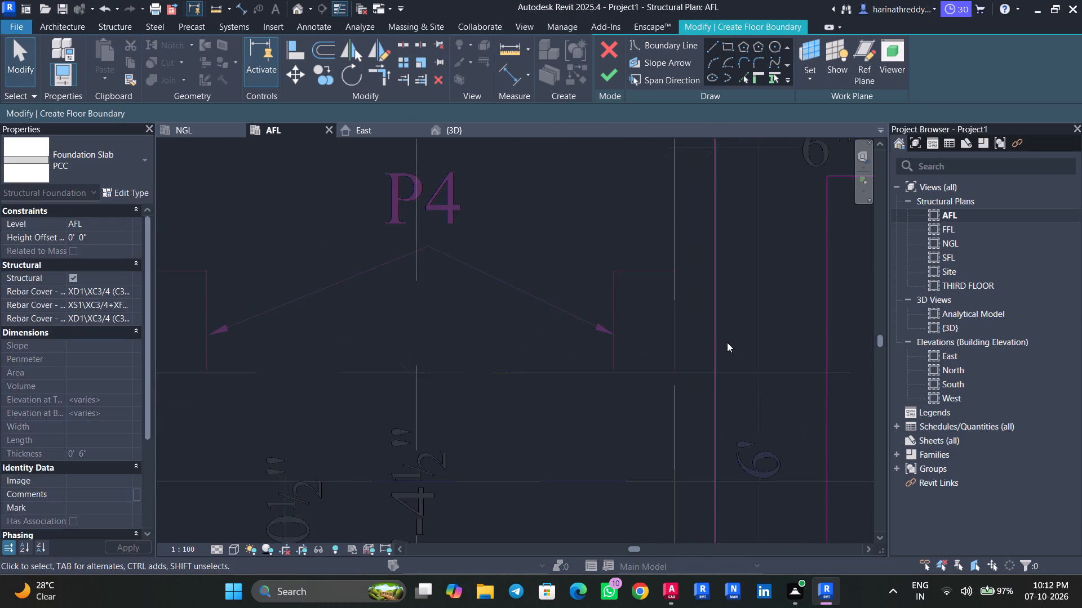
{"action": "scroll", "coordinate": [727, 342], "scroll_direction": "down", "scroll_amount": 4}
{"action": "middle_click_drag", "start_coordinate": [673, 383], "coordinate": [697, 309]}
{"action": "scroll", "coordinate": [647, 359], "scroll_direction": "up", "scroll_amount": 14}
{"action": "scroll", "coordinate": [613, 350], "scroll_direction": "down", "scroll_amount": 6}
{"action": "scroll", "coordinate": [613, 350], "scroll_direction": "up", "scroll_amount": 1}
{"action": "scroll", "coordinate": [613, 350], "scroll_direction": "down", "scroll_amount": 2}
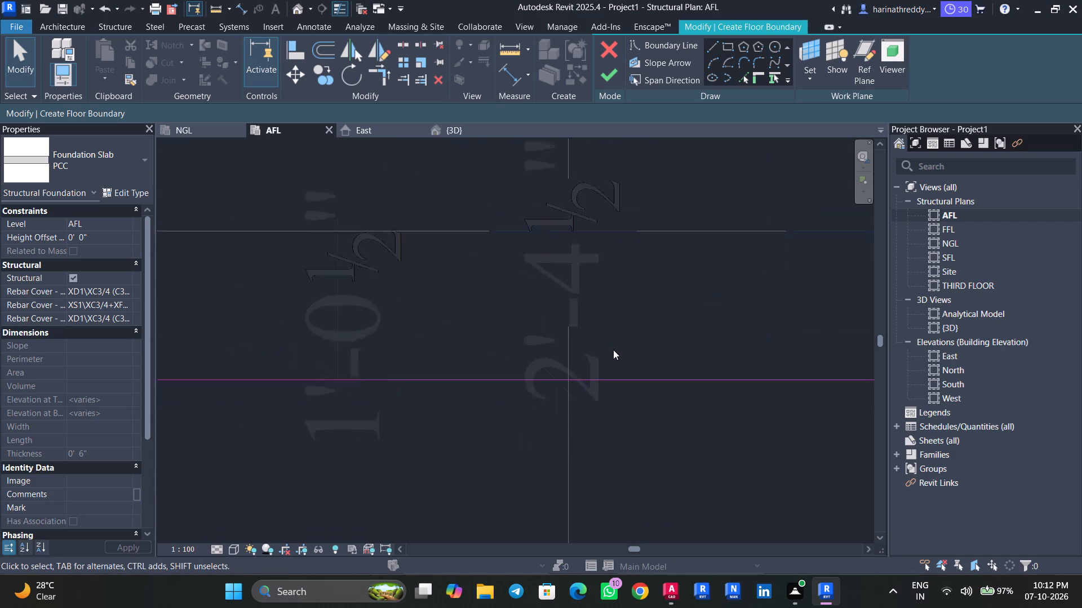
{"action": "scroll", "coordinate": [613, 350], "scroll_direction": "down", "scroll_amount": 3}
{"action": "middle_click_drag", "start_coordinate": [593, 307], "coordinate": [665, 566]}
{"action": "middle_click_drag", "start_coordinate": [641, 357], "coordinate": [625, 470]}
{"action": "scroll", "coordinate": [495, 353], "scroll_direction": "up", "scroll_amount": 5}
{"action": "scroll", "coordinate": [534, 265], "scroll_direction": "up", "scroll_amount": 3}
{"action": "scroll", "coordinate": [487, 279], "scroll_direction": "up", "scroll_amount": 1}
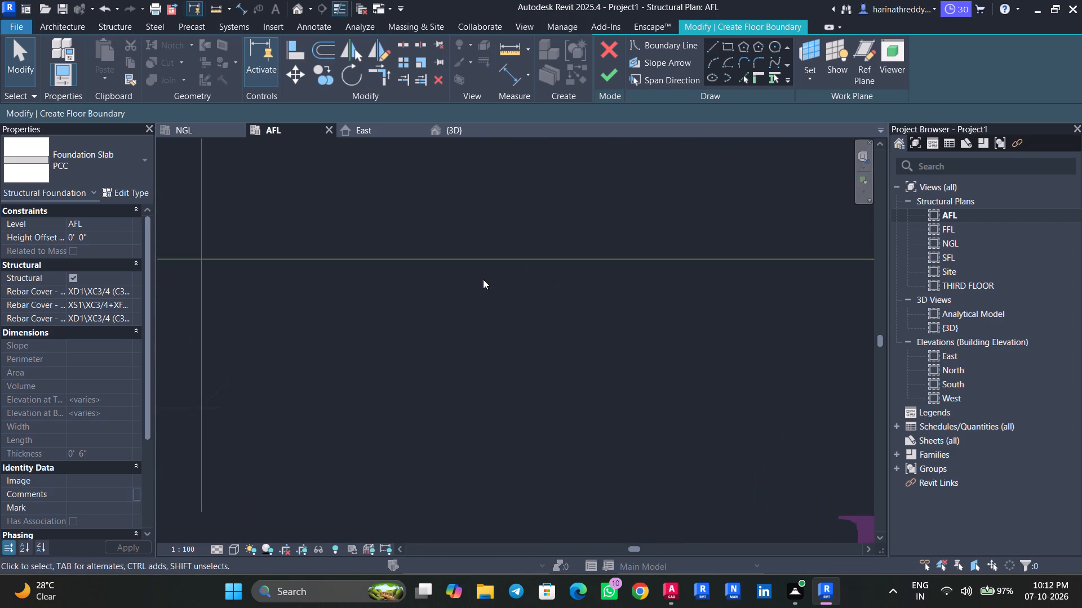
{"action": "scroll", "coordinate": [483, 279], "scroll_direction": "up", "scroll_amount": 2}
{"action": "middle_click_drag", "start_coordinate": [485, 290], "coordinate": [812, 463]}
{"action": "middle_click_drag", "start_coordinate": [232, 449], "coordinate": [382, 445]}
{"action": "scroll", "coordinate": [384, 430], "scroll_direction": "up", "scroll_amount": 5}
{"action": "scroll", "coordinate": [385, 423], "scroll_direction": "down", "scroll_amount": 7}
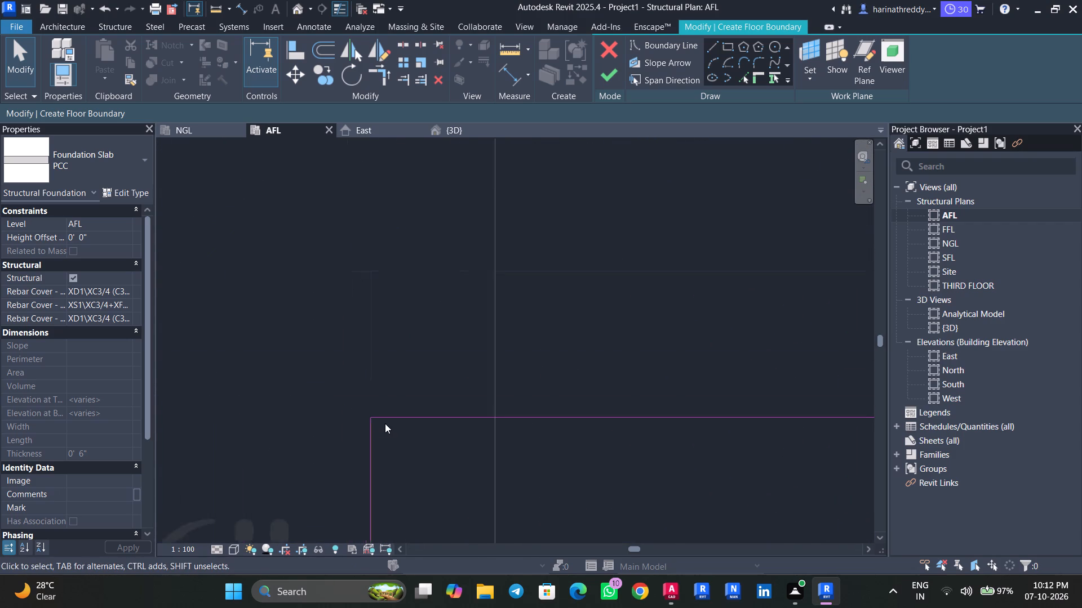
{"action": "scroll", "coordinate": [385, 423], "scroll_direction": "down", "scroll_amount": 15}
{"action": "scroll", "coordinate": [385, 423], "scroll_direction": "up", "scroll_amount": 1}
{"action": "scroll", "coordinate": [385, 423], "scroll_direction": "down", "scroll_amount": 2}
{"action": "scroll", "coordinate": [385, 423], "scroll_direction": "up", "scroll_amount": 1}
{"action": "scroll", "coordinate": [385, 423], "scroll_direction": "down", "scroll_amount": 3}
{"action": "middle_click_drag", "start_coordinate": [318, 417], "coordinate": [419, 264]}
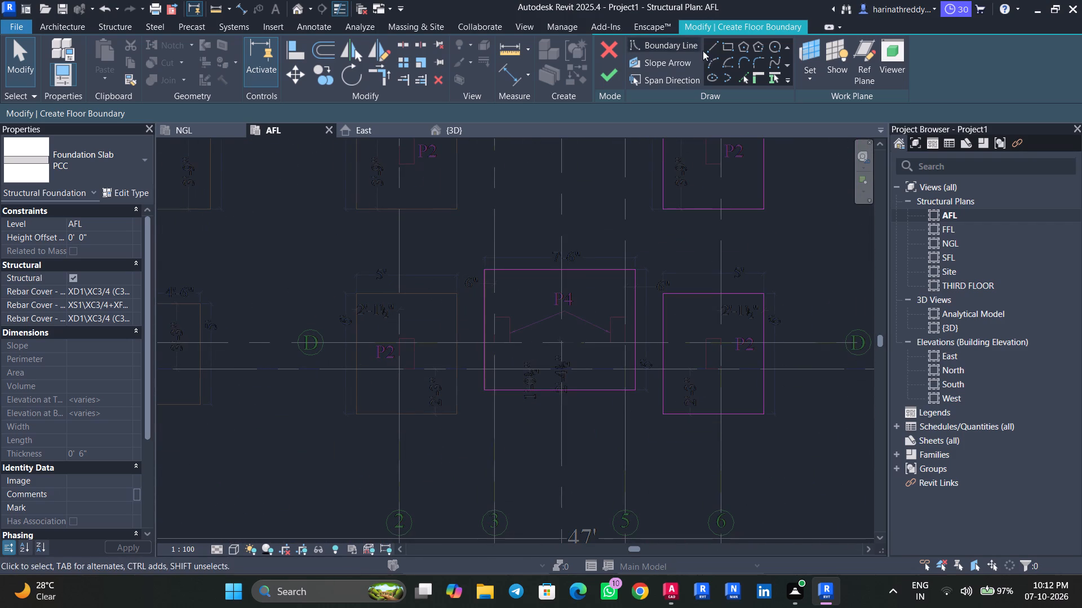
Sketch a rectangular slab boundary, about 5' by 6', over the P2 footing on grid 2 at grids D and E.
{"action": "left_click", "coordinate": [724, 48]}
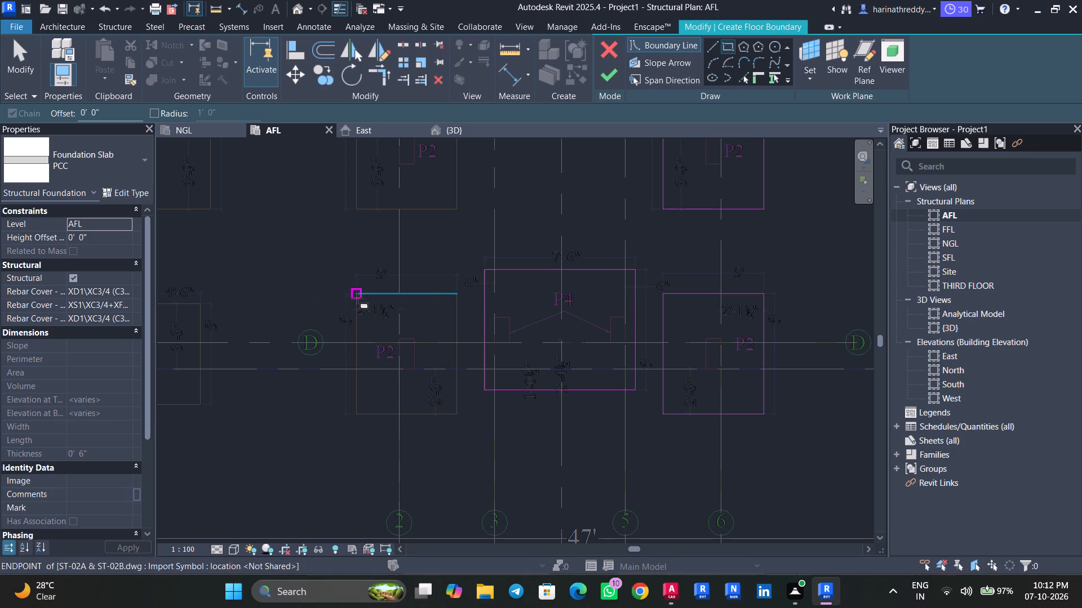
{"action": "left_click", "coordinate": [357, 298]}
{"action": "left_click", "coordinate": [458, 414]}
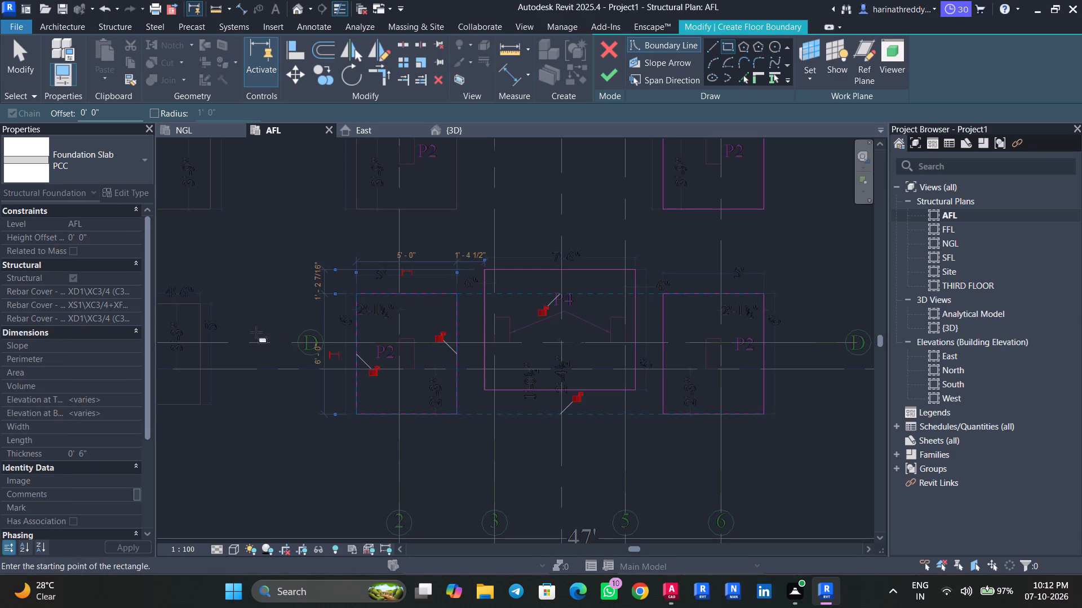
Sketch a rectangular slab boundary, about 4'-6" by 5', over the P1 footing on grid 1 at grids D and E.
{"action": "middle_click_drag", "start_coordinate": [256, 332], "coordinate": [440, 340]}
{"action": "scroll", "coordinate": [290, 311], "scroll_direction": "up", "scroll_amount": 4}
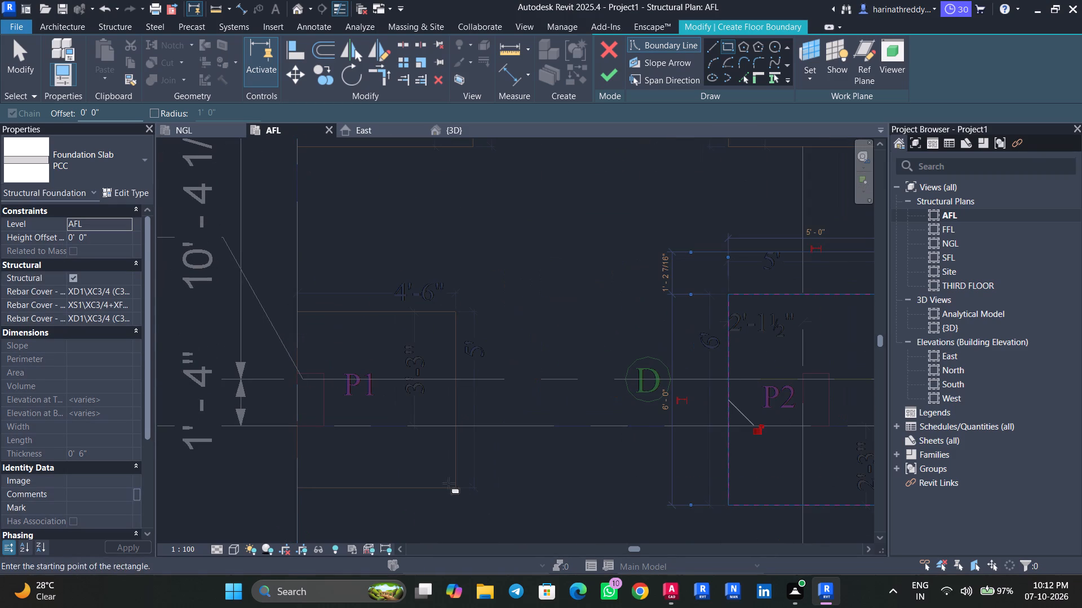
{"action": "left_click", "coordinate": [455, 493]}
{"action": "left_click", "coordinate": [296, 310]}
{"action": "key", "text": "Escape"}
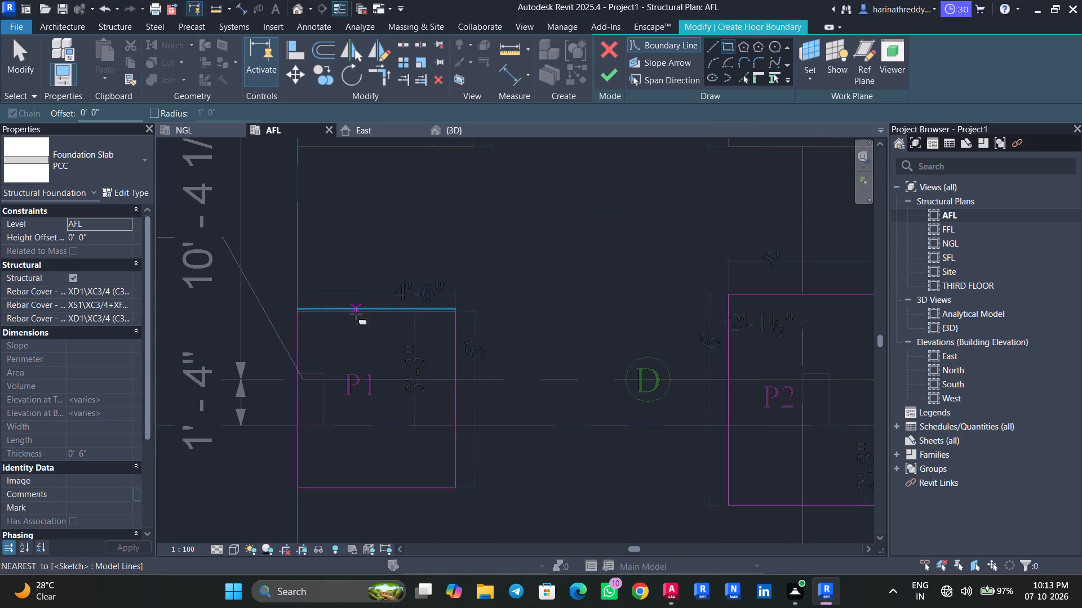
{"action": "key", "text": "Escape"}
Align the P1 boundary's edge facing grid C onto the DWG footing outline.
{"action": "scroll", "coordinate": [345, 321], "scroll_direction": "up", "scroll_amount": 11}
{"action": "type", "text": "AL"}
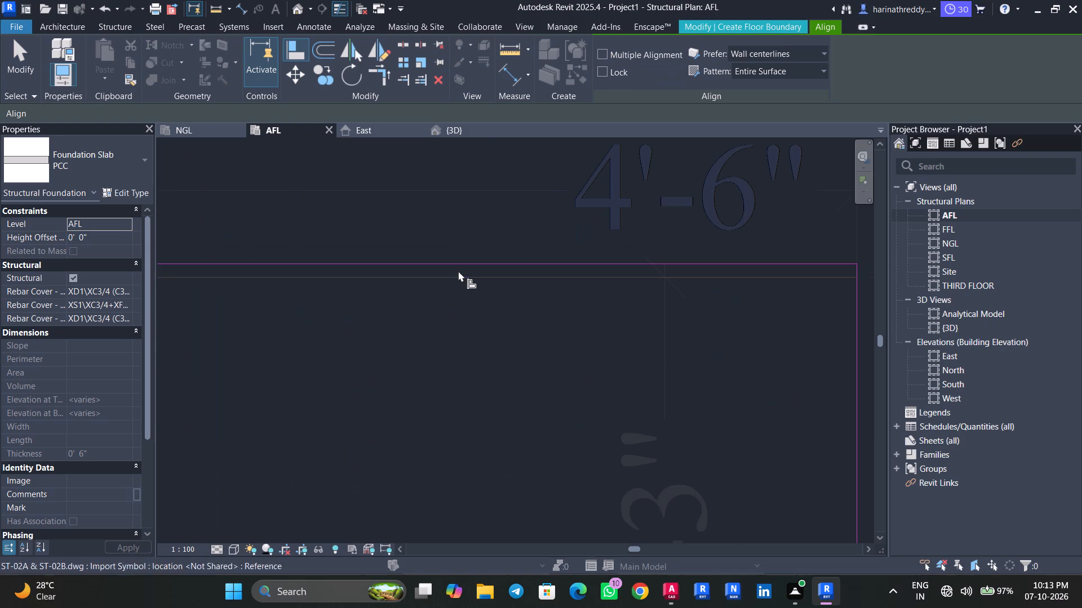
{"action": "left_click", "coordinate": [458, 277]}
{"action": "left_click", "coordinate": [465, 260]}
{"action": "key", "text": "Escape"}
{"action": "scroll", "coordinate": [433, 329], "scroll_direction": "down", "scroll_amount": 20}
{"action": "scroll", "coordinate": [433, 329], "scroll_direction": "down", "scroll_amount": 2}
{"action": "key", "text": "Escape"}
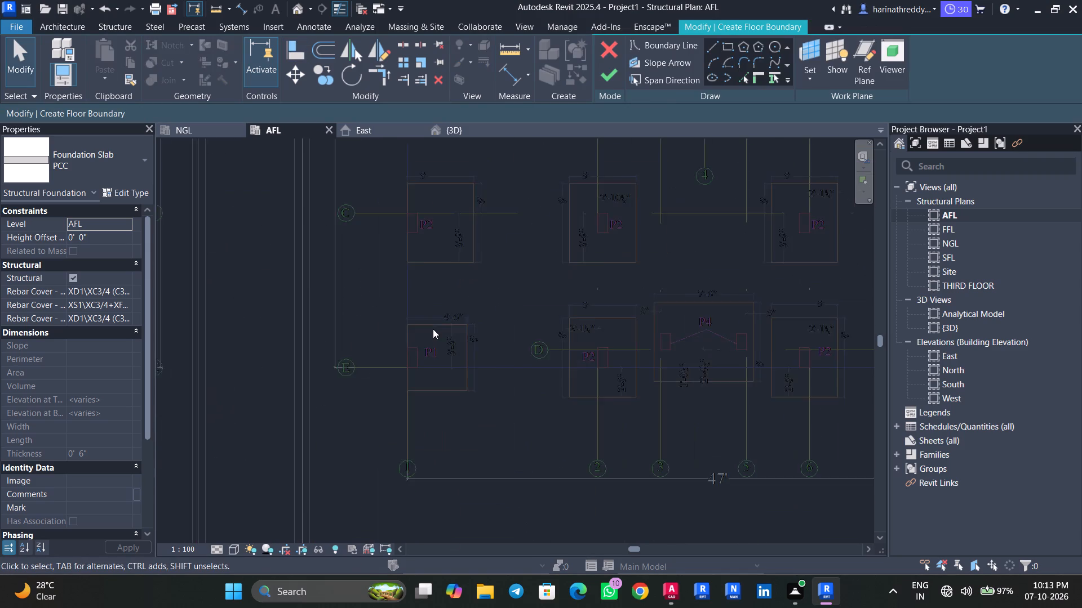
Sketch a rectangular slab boundary, about 5' by 6', over the P2 footing at grids 1 and C.
{"action": "middle_click_drag", "start_coordinate": [464, 289], "coordinate": [475, 345]}
{"action": "scroll", "coordinate": [448, 326], "scroll_direction": "up", "scroll_amount": 10}
{"action": "scroll", "coordinate": [450, 324], "scroll_direction": "down", "scroll_amount": 1}
{"action": "scroll", "coordinate": [450, 324], "scroll_direction": "up", "scroll_amount": 1}
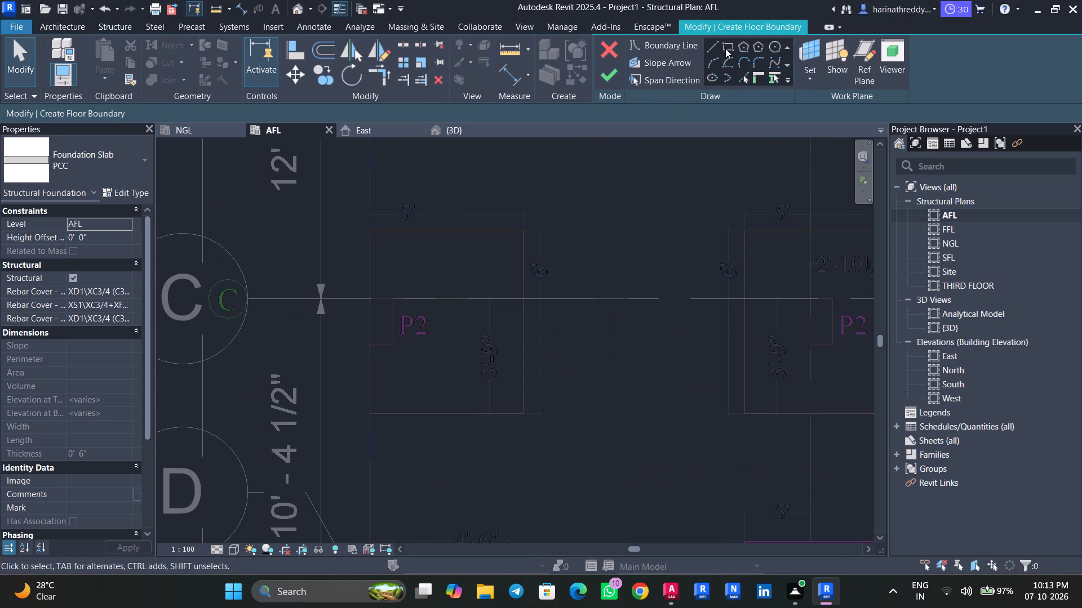
{"action": "left_click", "coordinate": [725, 47]}
{"action": "left_click", "coordinate": [526, 417]}
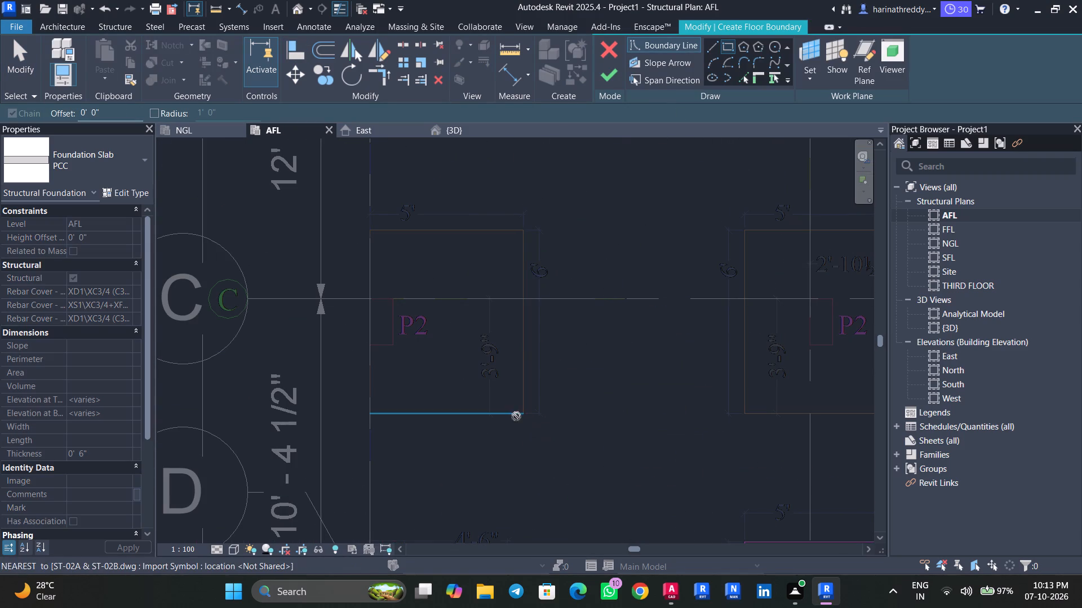
{"action": "key", "text": "Escape"}
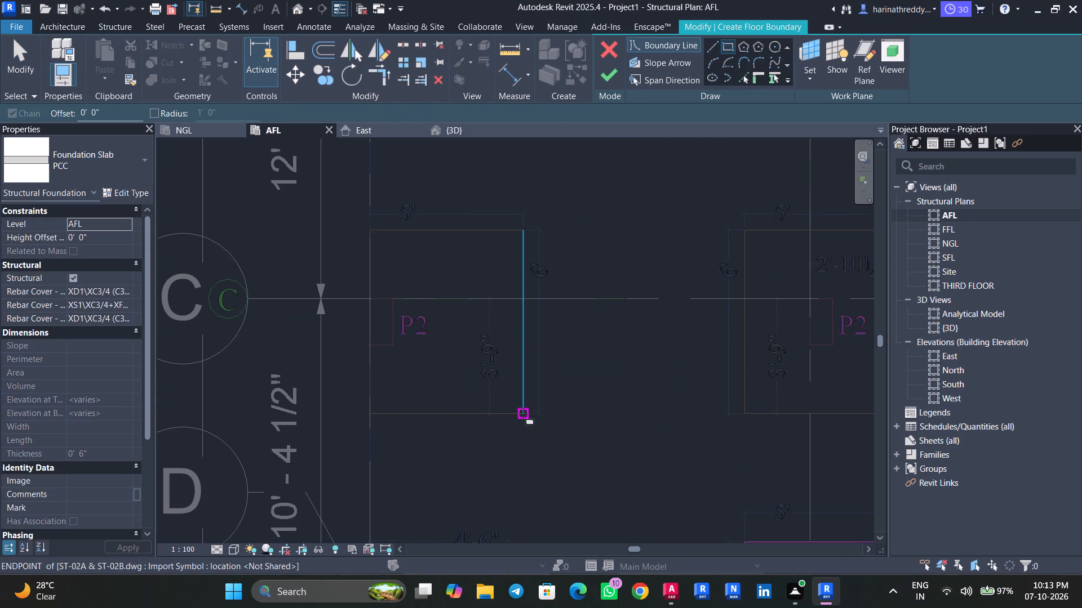
{"action": "left_click", "coordinate": [523, 414]}
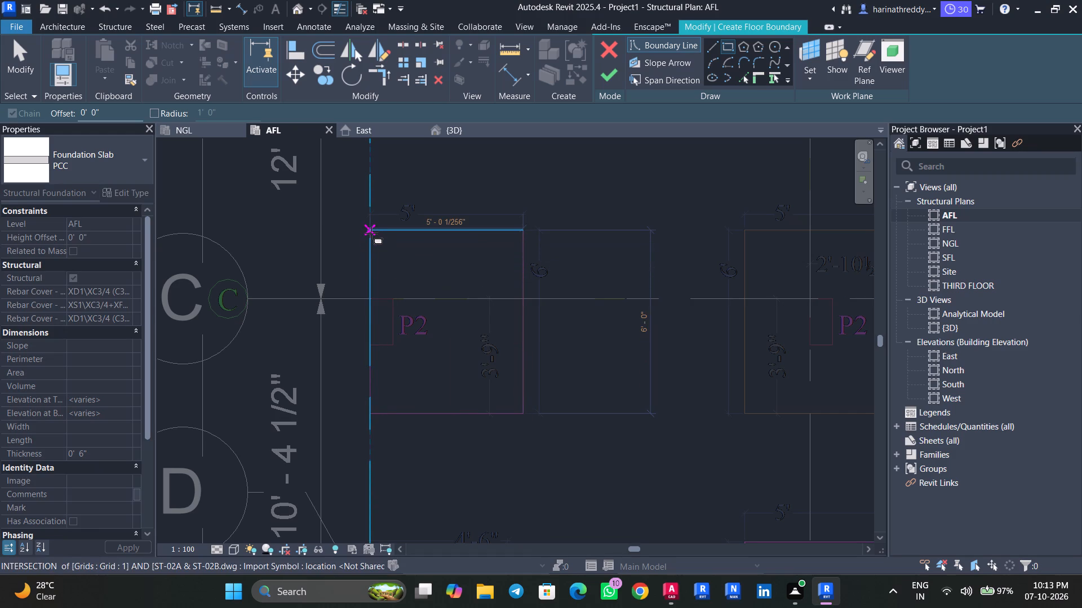
{"action": "left_click", "coordinate": [371, 233]}
{"action": "key", "text": "Escape"}
{"action": "key", "text": "Escape"}
Examine the edges of the P2 slab boundary at grids 1 and C against the DWG footing outline.
{"action": "scroll", "coordinate": [510, 248], "scroll_direction": "up", "scroll_amount": 7}
{"action": "middle_click_drag", "start_coordinate": [445, 256], "coordinate": [731, 124]}
{"action": "scroll", "coordinate": [525, 372], "scroll_direction": "up", "scroll_amount": 1}
{"action": "middle_click_drag", "start_coordinate": [537, 350], "coordinate": [575, 158]}
{"action": "scroll", "coordinate": [490, 328], "scroll_direction": "up", "scroll_amount": 4}
{"action": "scroll", "coordinate": [499, 305], "scroll_direction": "down", "scroll_amount": 9}
{"action": "middle_click_drag", "start_coordinate": [529, 269], "coordinate": [481, 444]}
{"action": "middle_click_drag", "start_coordinate": [530, 282], "coordinate": [524, 366]}
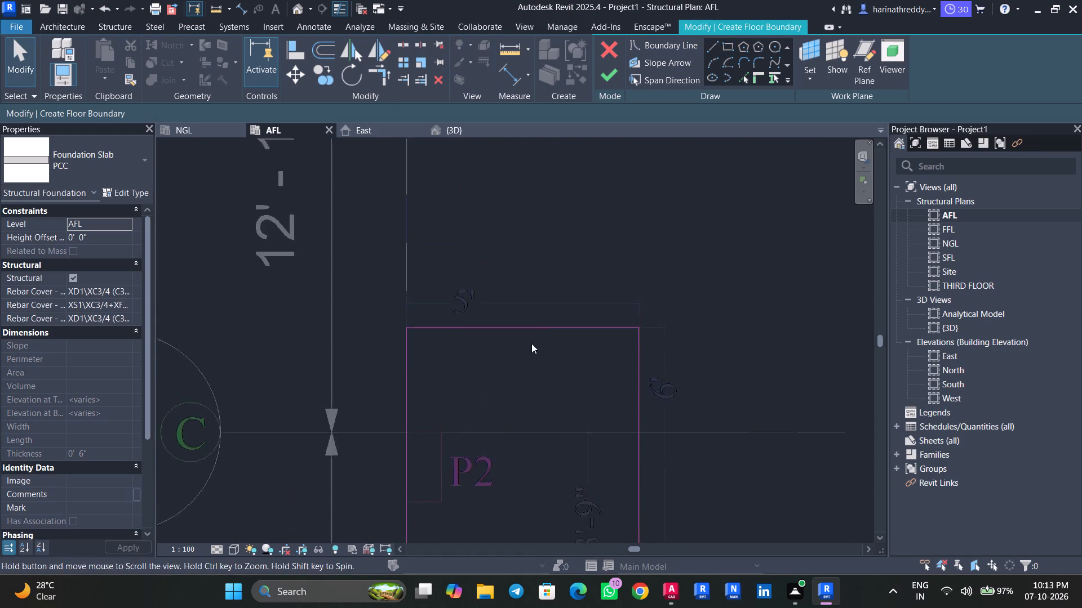
{"action": "scroll", "coordinate": [551, 310], "scroll_direction": "up", "scroll_amount": 11}
{"action": "scroll", "coordinate": [560, 343], "scroll_direction": "down", "scroll_amount": 1}
{"action": "scroll", "coordinate": [560, 343], "scroll_direction": "up", "scroll_amount": 1}
{"action": "scroll", "coordinate": [560, 343], "scroll_direction": "down", "scroll_amount": 17}
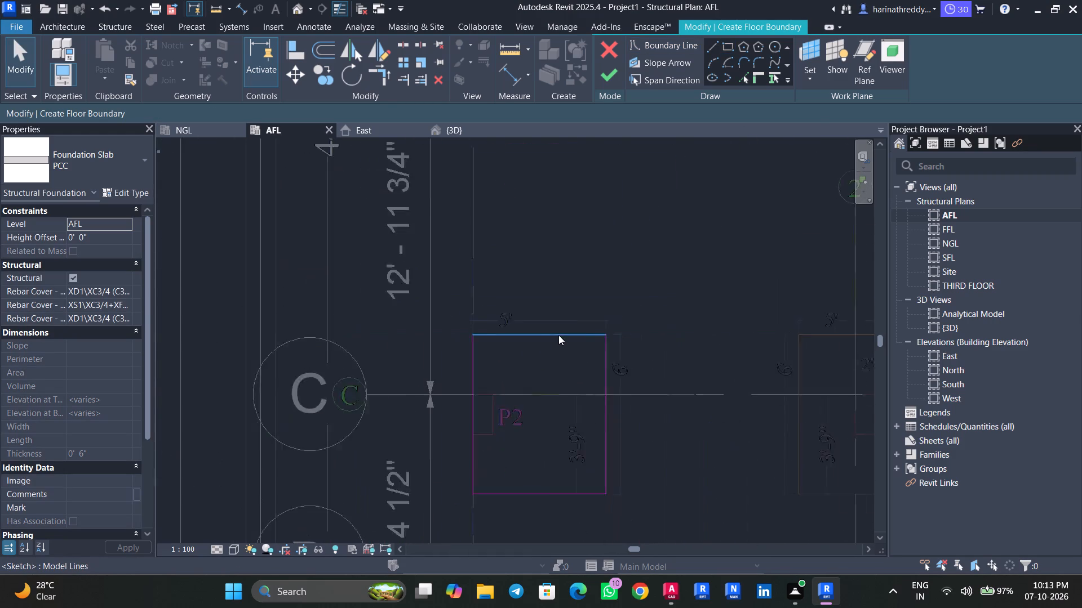
Sketch a rectangular slab boundary, about 5' by 6', over the P2 footing at grids 1 and B.
{"action": "middle_click_drag", "start_coordinate": [561, 245], "coordinate": [568, 440]}
{"action": "middle_click_drag", "start_coordinate": [566, 381], "coordinate": [566, 404]}
{"action": "left_click", "coordinate": [726, 53]}
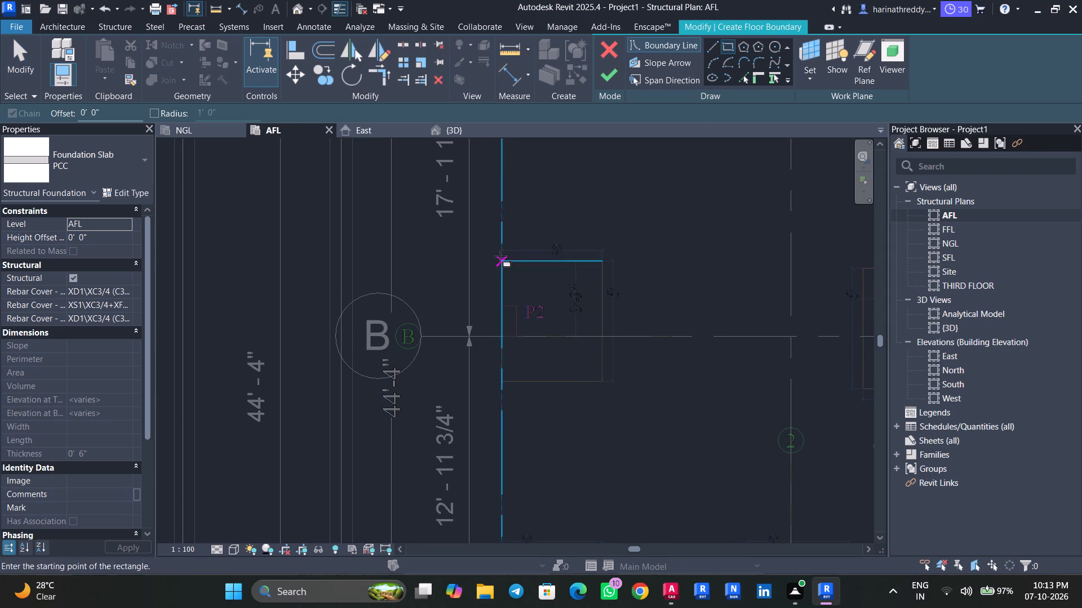
{"action": "scroll", "coordinate": [500, 255], "scroll_direction": "up", "scroll_amount": 6}
{"action": "middle_click_drag", "start_coordinate": [607, 345], "coordinate": [560, 269]}
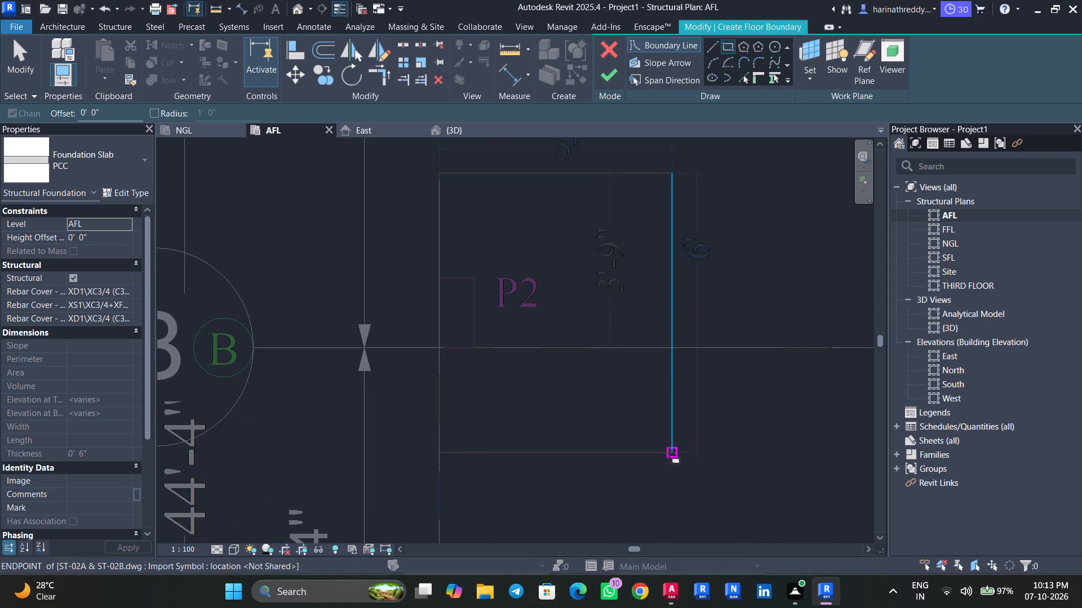
{"action": "left_click", "coordinate": [669, 453]}
{"action": "left_click", "coordinate": [438, 172]}
{"action": "key", "text": "Escape"}
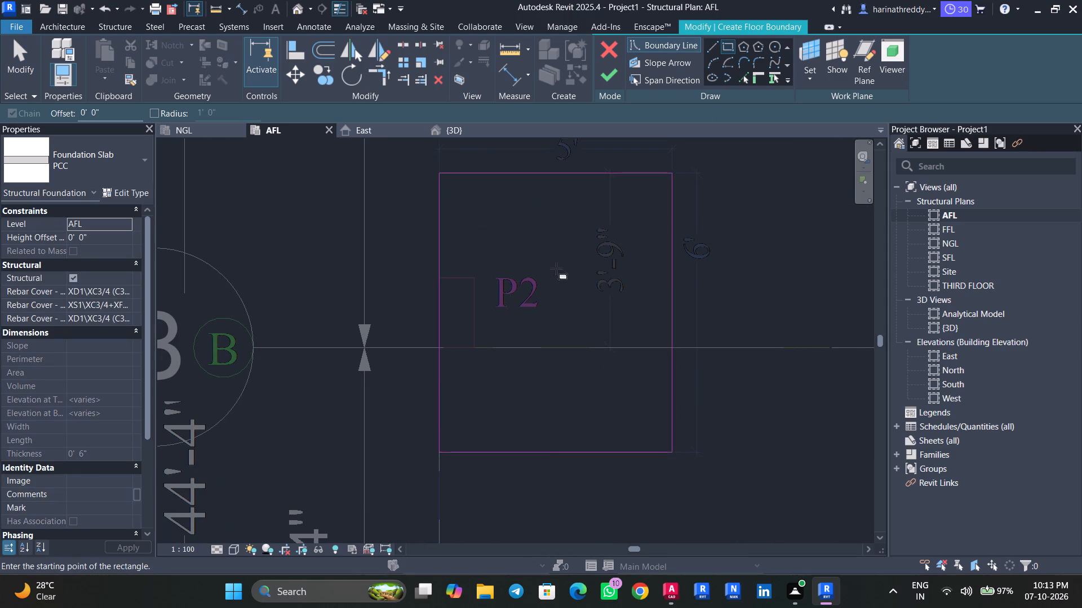
Inspect the P1 footing at grids 1 and A and check the plan for footings without a slab boundary.
{"action": "scroll", "coordinate": [556, 268], "scroll_direction": "down", "scroll_amount": 8}
{"action": "middle_click_drag", "start_coordinate": [667, 165], "coordinate": [671, 445]}
{"action": "middle_click_drag", "start_coordinate": [640, 302], "coordinate": [643, 382]}
{"action": "scroll", "coordinate": [562, 426], "scroll_direction": "up", "scroll_amount": 3}
{"action": "scroll", "coordinate": [566, 426], "scroll_direction": "down", "scroll_amount": 1}
{"action": "scroll", "coordinate": [567, 426], "scroll_direction": "up", "scroll_amount": 7}
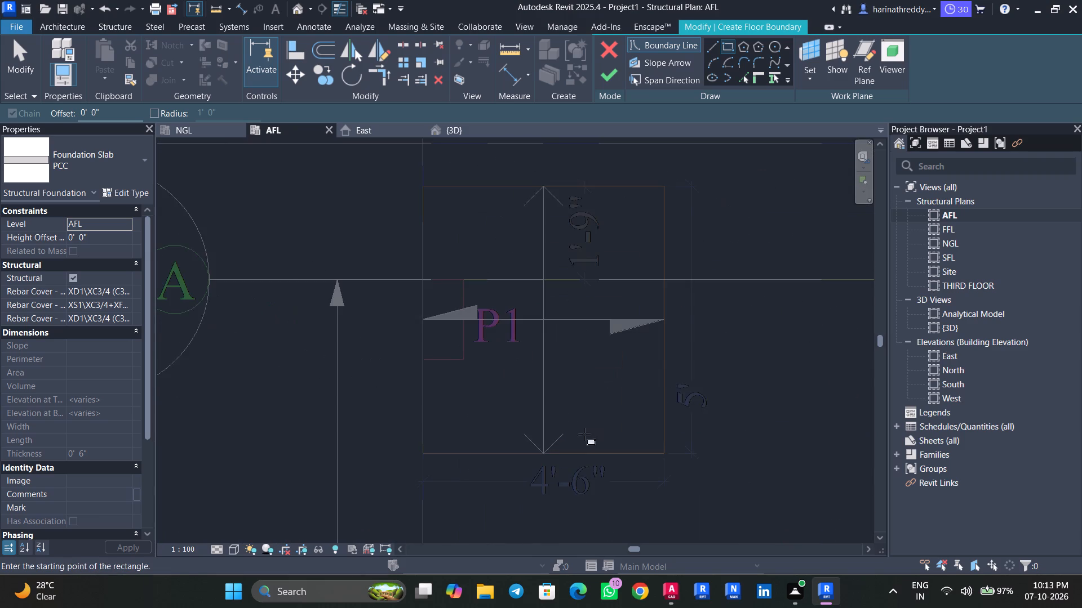
{"action": "scroll", "coordinate": [664, 381], "scroll_direction": "down", "scroll_amount": 14}
{"action": "scroll", "coordinate": [725, 430], "scroll_direction": "up", "scroll_amount": 1}
{"action": "middle_click_drag", "start_coordinate": [725, 428], "coordinate": [615, 284]}
{"action": "middle_click_drag", "start_coordinate": [663, 376], "coordinate": [627, 298]}
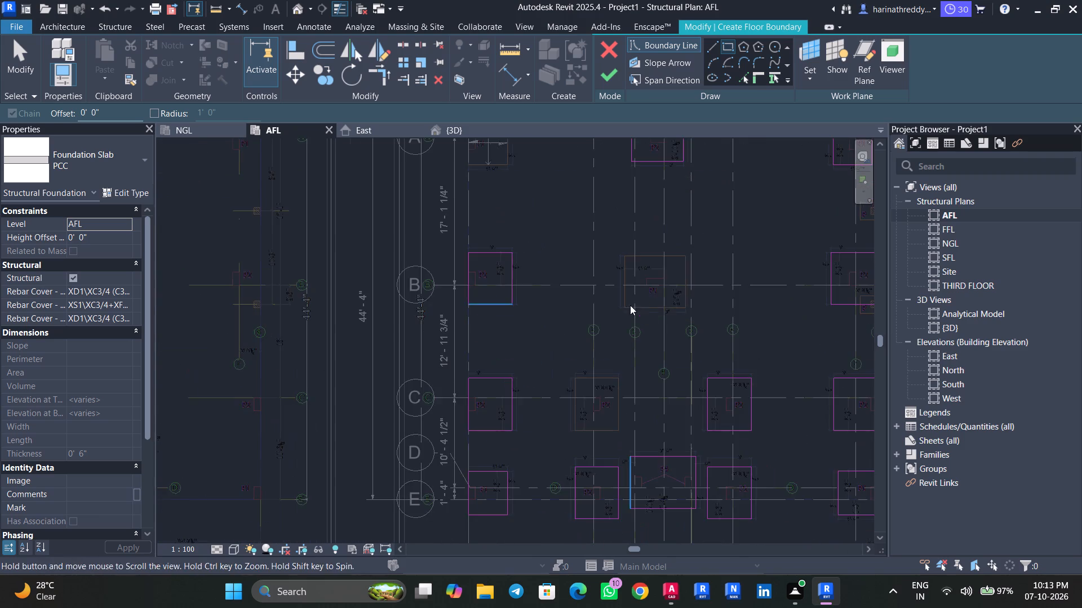
Sketch a rectangular slab boundary, about 7' by 6', over the P3 footing at grids 4 and B.
{"action": "scroll", "coordinate": [643, 312], "scroll_direction": "up", "scroll_amount": 15}
{"action": "scroll", "coordinate": [640, 305], "scroll_direction": "down", "scroll_amount": 1}
{"action": "middle_click_drag", "start_coordinate": [640, 305], "coordinate": [538, 482]}
{"action": "middle_click_drag", "start_coordinate": [686, 453], "coordinate": [542, 492]}
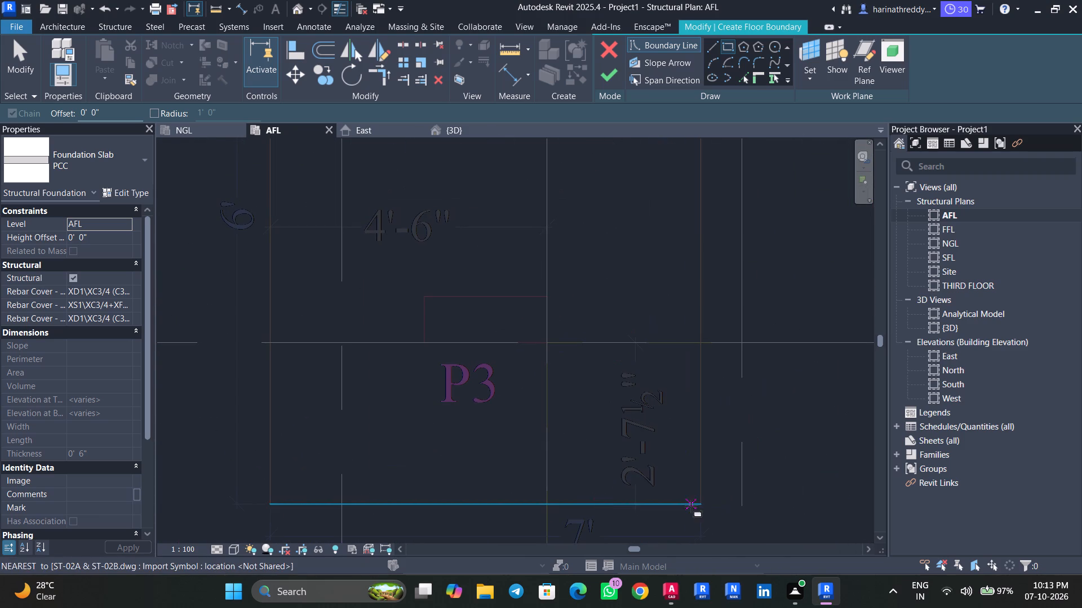
{"action": "left_click_drag", "start_coordinate": [702, 508], "coordinate": [699, 502]}
{"action": "key", "text": "Escape"}
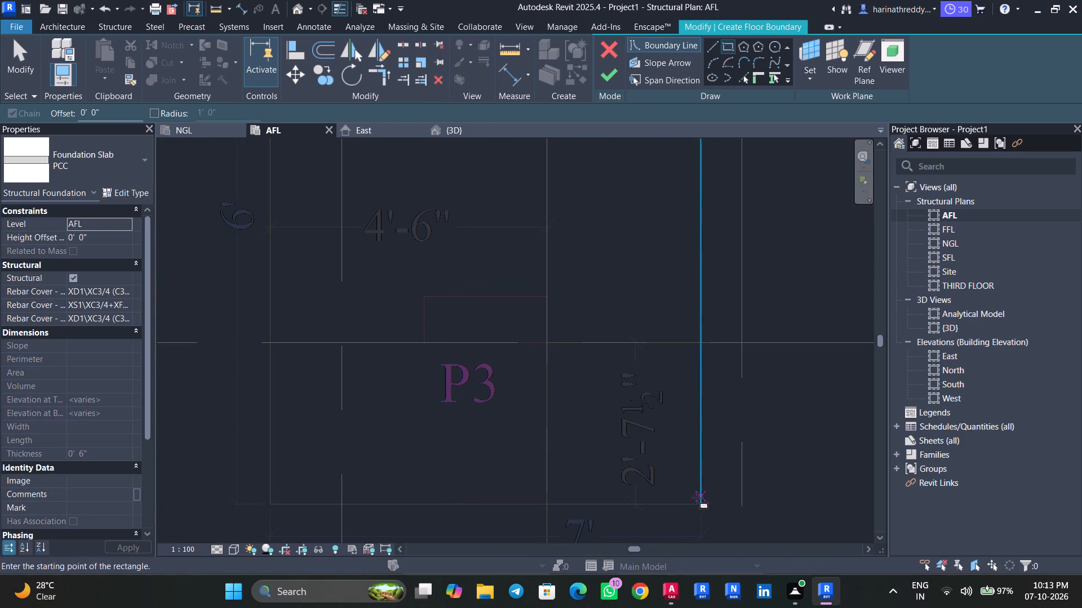
{"action": "middle_click_drag", "start_coordinate": [481, 288], "coordinate": [526, 433]}
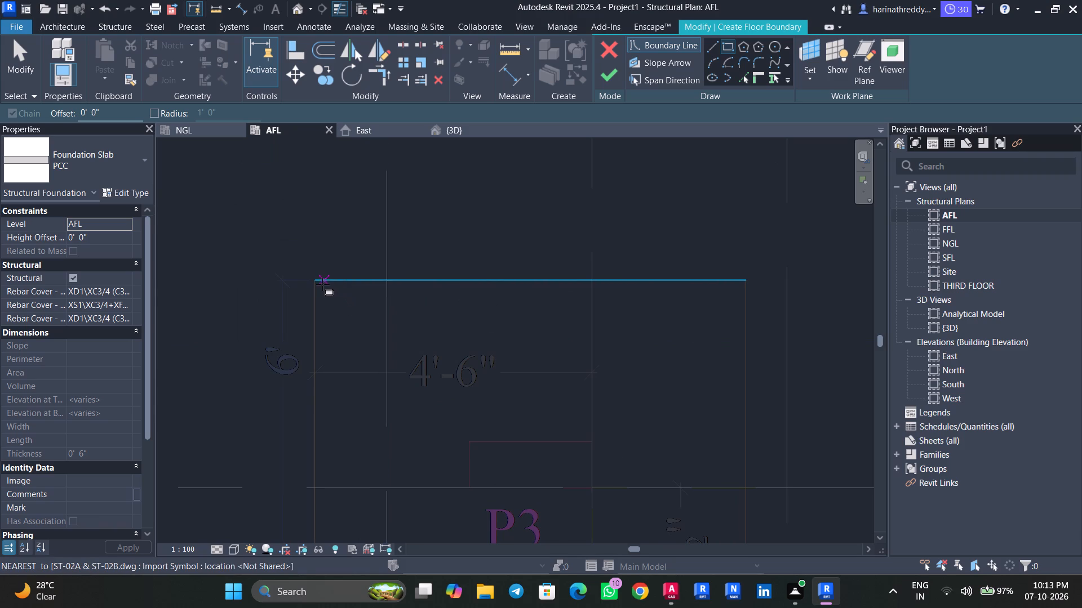
{"action": "left_click", "coordinate": [320, 283]}
{"action": "middle_click_drag", "start_coordinate": [490, 395], "coordinate": [424, 182]}
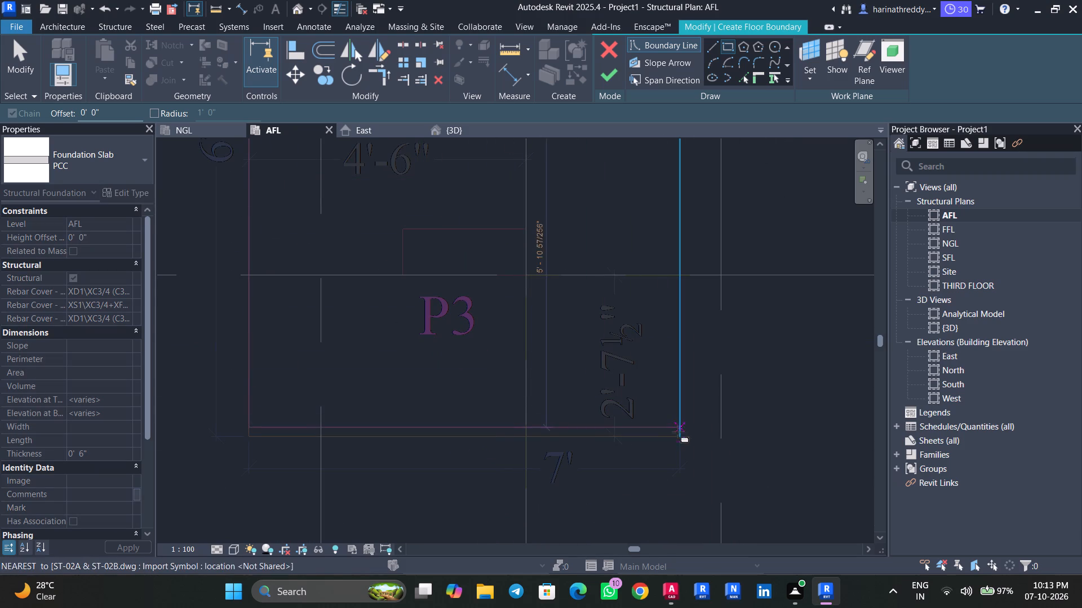
{"action": "left_click", "coordinate": [679, 435]}
{"action": "key", "text": "Escape"}
Sketch a rectangular slab boundary, about 5' by 6', over the P2 footing at grids 2 and C.
{"action": "middle_click_drag", "start_coordinate": [456, 365], "coordinate": [601, 172]}
{"action": "middle_click_drag", "start_coordinate": [463, 354], "coordinate": [546, 233]}
{"action": "scroll", "coordinate": [500, 305], "scroll_direction": "down", "scroll_amount": 3}
{"action": "scroll", "coordinate": [500, 305], "scroll_direction": "up", "scroll_amount": 1}
{"action": "scroll", "coordinate": [499, 306], "scroll_direction": "down", "scroll_amount": 5}
{"action": "middle_click_drag", "start_coordinate": [465, 355], "coordinate": [545, 240]}
{"action": "scroll", "coordinate": [408, 342], "scroll_direction": "up", "scroll_amount": 12}
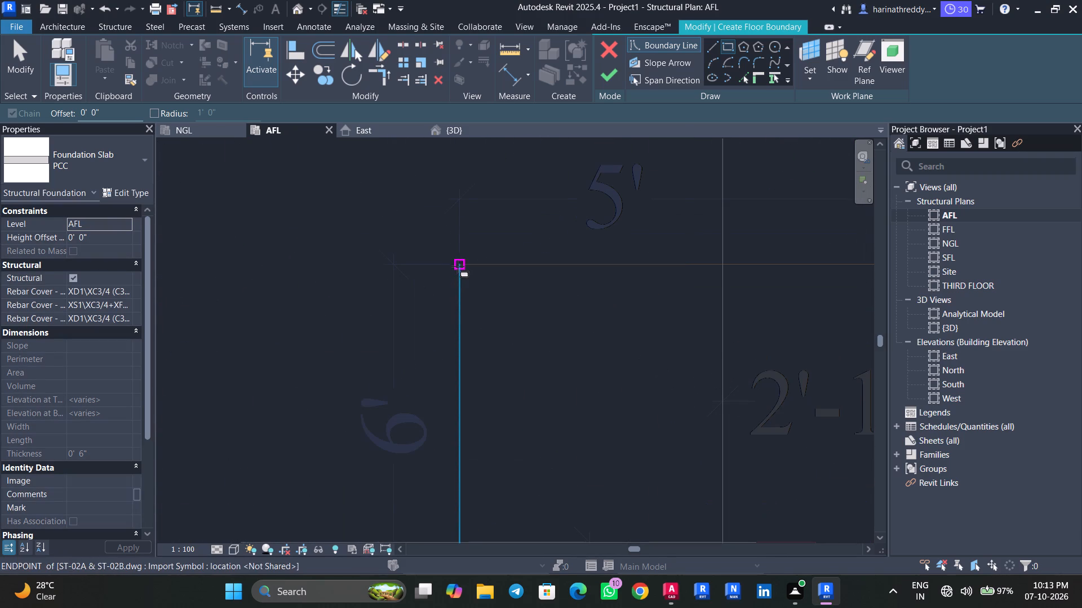
{"action": "left_click", "coordinate": [458, 266]}
{"action": "middle_click_drag", "start_coordinate": [559, 404], "coordinate": [334, 178]}
{"action": "scroll", "coordinate": [511, 346], "scroll_direction": "down", "scroll_amount": 6}
{"action": "middle_click_drag", "start_coordinate": [603, 444], "coordinate": [492, 292]}
{"action": "scroll", "coordinate": [542, 377], "scroll_direction": "up", "scroll_amount": 4}
{"action": "left_click", "coordinate": [554, 390]}
{"action": "key", "text": "Escape"}
Check the traced footing boundaries across the plan and finish the PCC foundation slab sketch.
{"action": "scroll", "coordinate": [464, 426], "scroll_direction": "down", "scroll_amount": 8}
{"action": "scroll", "coordinate": [465, 426], "scroll_direction": "up", "scroll_amount": 2}
{"action": "scroll", "coordinate": [475, 439], "scroll_direction": "down", "scroll_amount": 5}
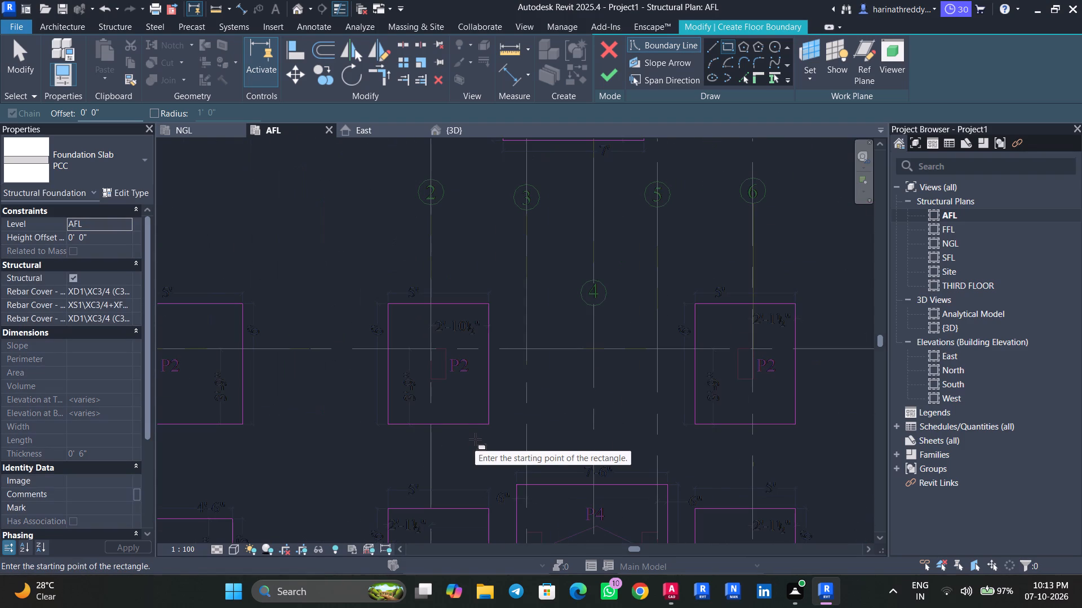
{"action": "scroll", "coordinate": [476, 440], "scroll_direction": "down", "scroll_amount": 5}
{"action": "middle_click_drag", "start_coordinate": [495, 445], "coordinate": [492, 273]}
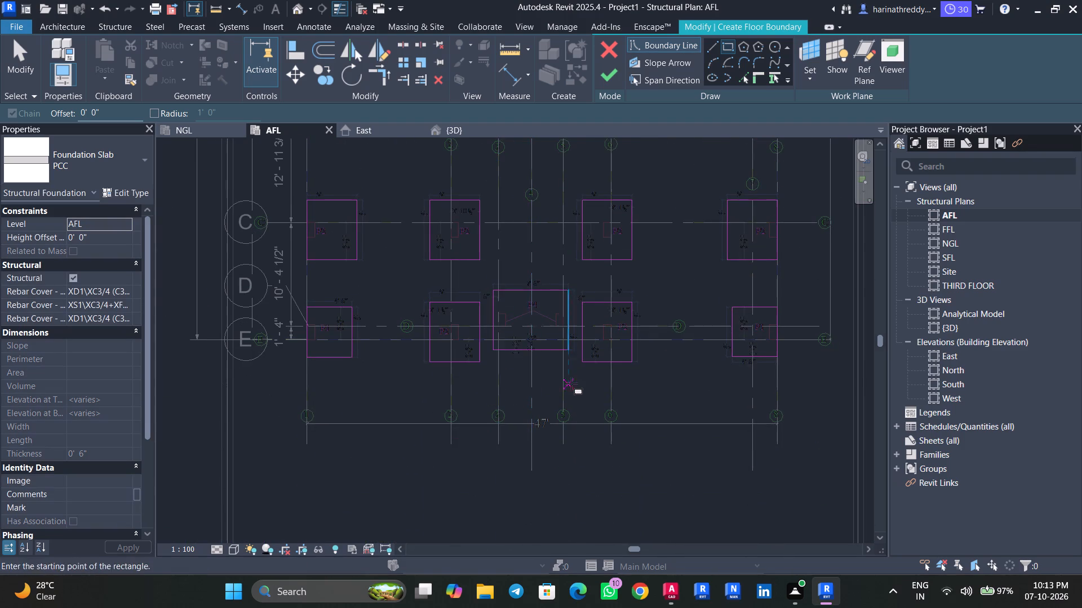
{"action": "scroll", "coordinate": [469, 378], "scroll_direction": "up", "scroll_amount": 12}
{"action": "left_click", "coordinate": [607, 82]}
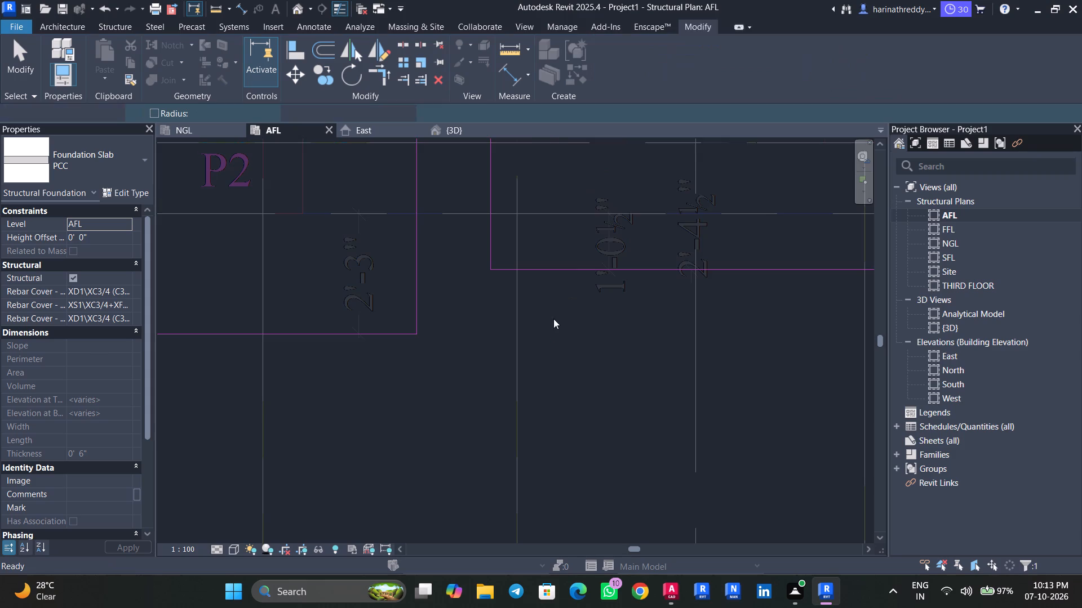
{"action": "scroll", "coordinate": [499, 382], "scroll_direction": "down", "scroll_amount": 3}
{"action": "scroll", "coordinate": [499, 382], "scroll_direction": "up", "scroll_amount": 1}
{"action": "scroll", "coordinate": [499, 382], "scroll_direction": "down", "scroll_amount": 7}
{"action": "key", "text": "Escape"}
{"action": "key", "text": "Escape"}
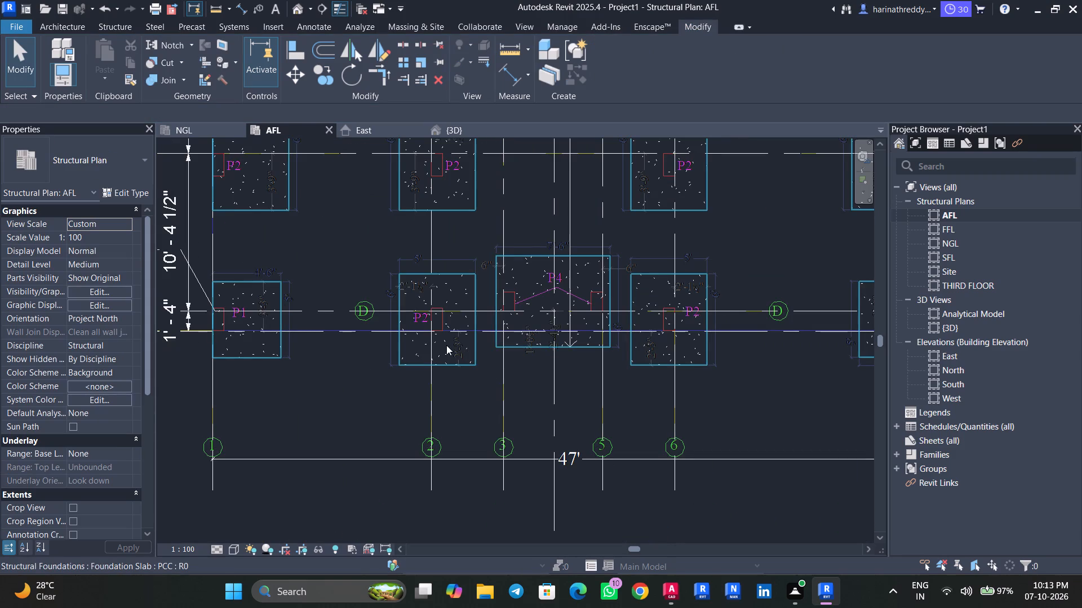
Open the default 3D view and set its visual style to Shaded.
{"action": "left_click", "coordinate": [292, 10]}
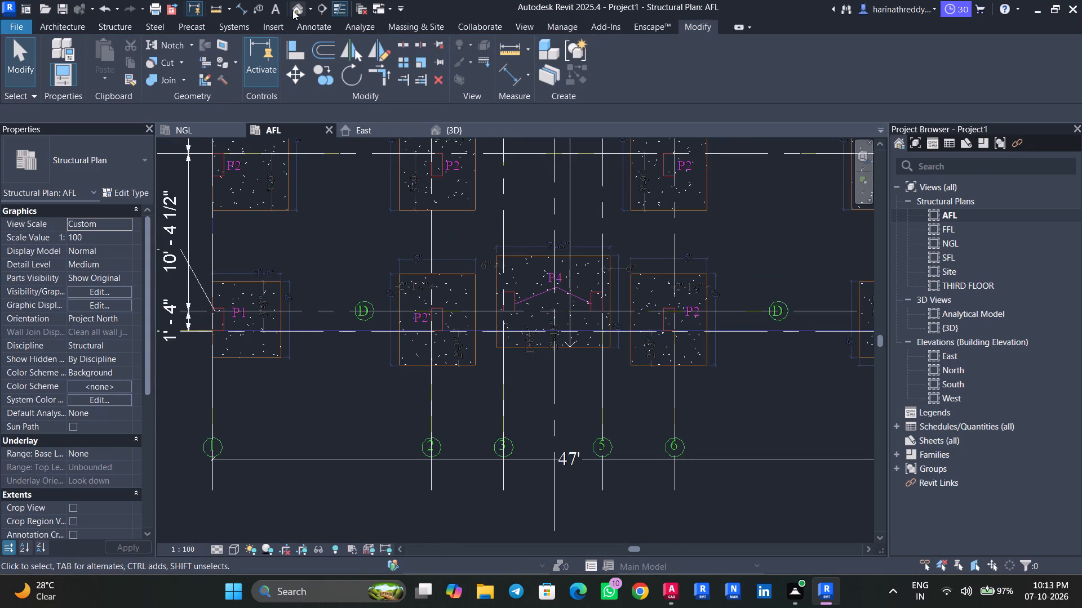
{"action": "scroll", "coordinate": [441, 396], "scroll_direction": "down", "scroll_amount": 8}
{"action": "scroll", "coordinate": [440, 395], "scroll_direction": "up", "scroll_amount": 1}
{"action": "scroll", "coordinate": [440, 395], "scroll_direction": "down", "scroll_amount": 1}
{"action": "middle_click_drag", "start_coordinate": [440, 435], "coordinate": [487, 247]}
{"action": "type", "text": "SD"}
Examine the PCC slabs in 3D across the whole grid, including their edges against the DWG footing outlines.
{"action": "scroll", "coordinate": [469, 375], "scroll_direction": "down", "scroll_amount": 4}
{"action": "middle_click_drag", "start_coordinate": [475, 363], "coordinate": [541, 155]}
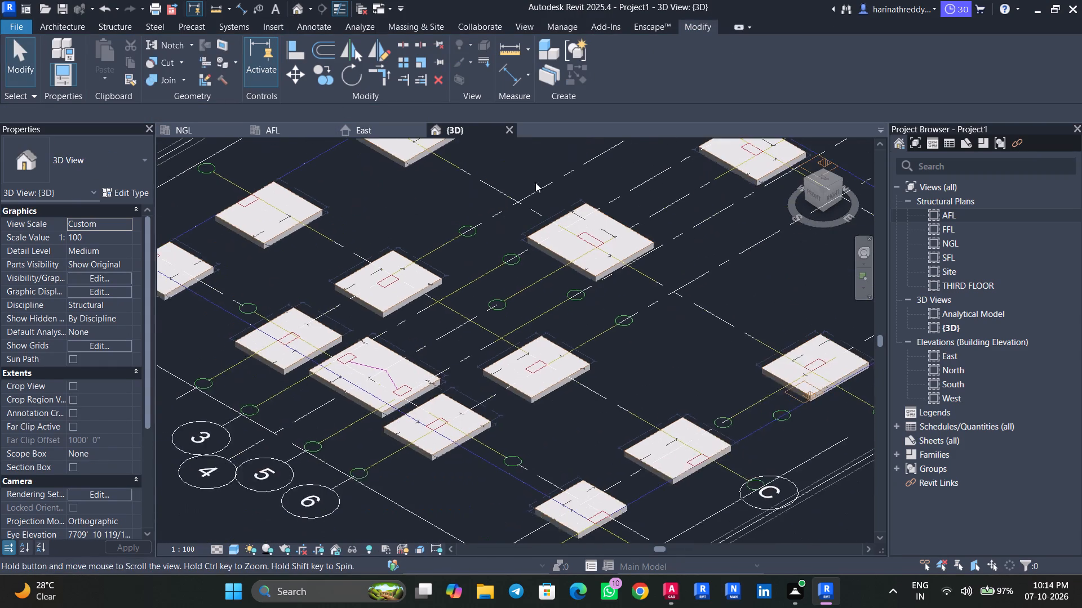
{"action": "middle_click_drag", "start_coordinate": [484, 287], "coordinate": [512, 240]}
{"action": "scroll", "coordinate": [339, 338], "scroll_direction": "up", "scroll_amount": 8}
{"action": "scroll", "coordinate": [340, 332], "scroll_direction": "down", "scroll_amount": 1}
{"action": "scroll", "coordinate": [340, 332], "scroll_direction": "up", "scroll_amount": 6}
{"action": "middle_click_drag", "start_coordinate": [340, 332], "coordinate": [334, 477]}
{"action": "scroll", "coordinate": [321, 459], "scroll_direction": "down", "scroll_amount": 3}
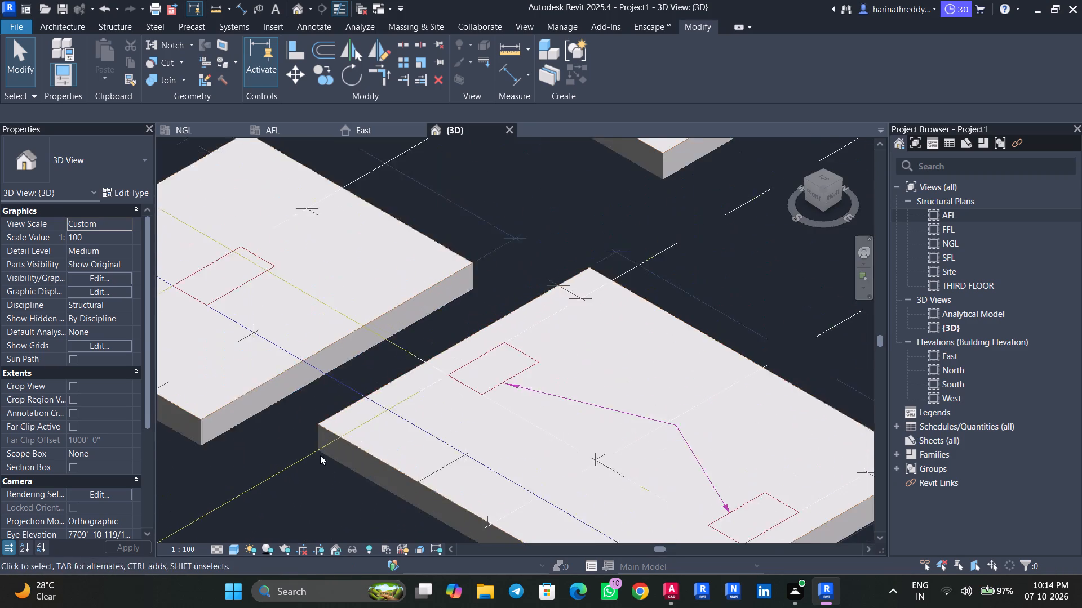
{"action": "middle_click_drag", "start_coordinate": [514, 264], "coordinate": [415, 446]}
{"action": "scroll", "coordinate": [402, 375], "scroll_direction": "down", "scroll_amount": 4}
{"action": "middle_click_drag", "start_coordinate": [619, 199], "coordinate": [446, 435]}
{"action": "middle_click_drag", "start_coordinate": [513, 343], "coordinate": [273, 471]}
{"action": "middle_click_drag", "start_coordinate": [510, 382], "coordinate": [274, 483]}
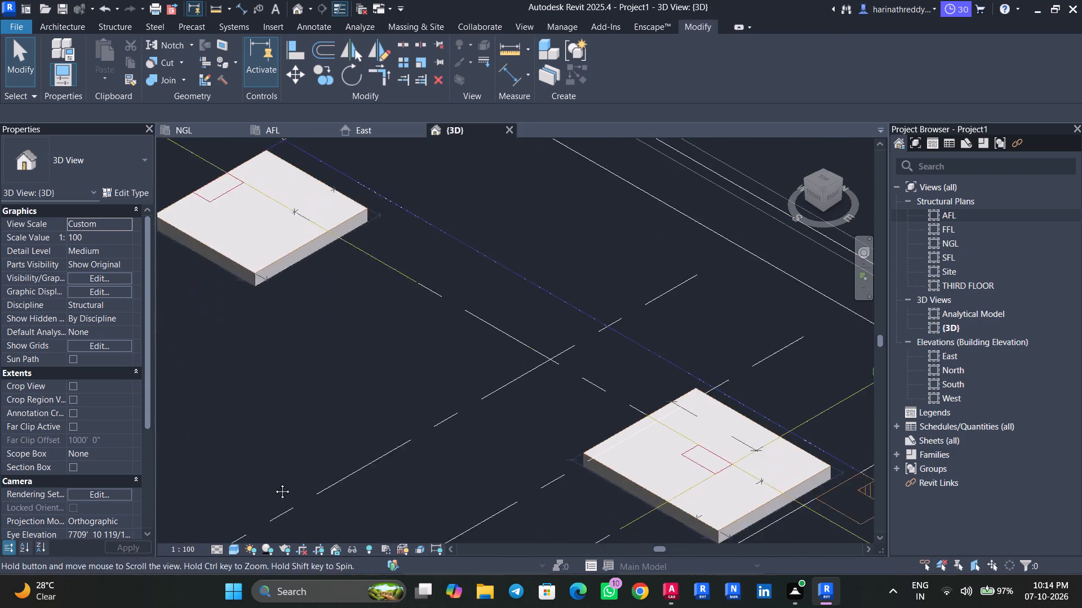
{"action": "middle_click_drag", "start_coordinate": [274, 483], "coordinate": [273, 482]}
{"action": "middle_click_drag", "start_coordinate": [451, 407], "coordinate": [294, 364]}
{"action": "scroll", "coordinate": [698, 484], "scroll_direction": "up", "scroll_amount": 1}
{"action": "scroll", "coordinate": [698, 485], "scroll_direction": "down", "scroll_amount": 1}
{"action": "scroll", "coordinate": [698, 485], "scroll_direction": "up", "scroll_amount": 5}
{"action": "scroll", "coordinate": [629, 462], "scroll_direction": "down", "scroll_amount": 1}
{"action": "scroll", "coordinate": [629, 462], "scroll_direction": "up", "scroll_amount": 5}
{"action": "scroll", "coordinate": [628, 461], "scroll_direction": "down", "scroll_amount": 1}
{"action": "scroll", "coordinate": [628, 461], "scroll_direction": "up", "scroll_amount": 1}
{"action": "scroll", "coordinate": [628, 461], "scroll_direction": "down", "scroll_amount": 1}
{"action": "scroll", "coordinate": [628, 461], "scroll_direction": "up", "scroll_amount": 1}
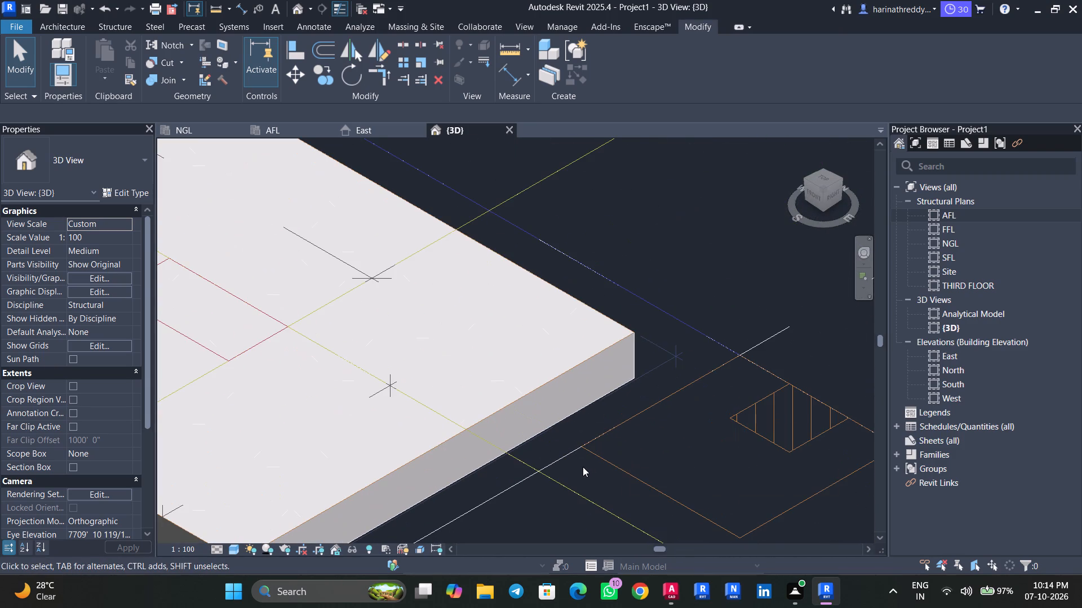
{"action": "scroll", "coordinate": [583, 467], "scroll_direction": "up", "scroll_amount": 2}
{"action": "scroll", "coordinate": [583, 467], "scroll_direction": "down", "scroll_amount": 11}
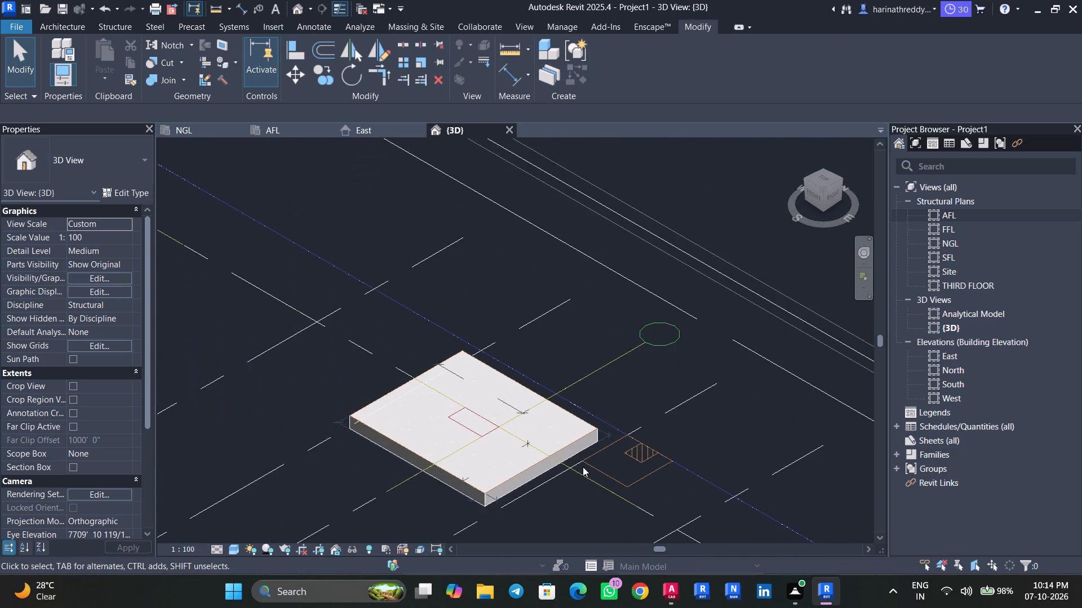
{"action": "scroll", "coordinate": [583, 467], "scroll_direction": "down", "scroll_amount": 6}
{"action": "middle_click_drag", "start_coordinate": [583, 486], "coordinate": [645, 330]}
{"action": "scroll", "coordinate": [631, 401], "scroll_direction": "down", "scroll_amount": 3}
{"action": "middle_click_drag", "start_coordinate": [631, 424], "coordinate": [650, 345]}
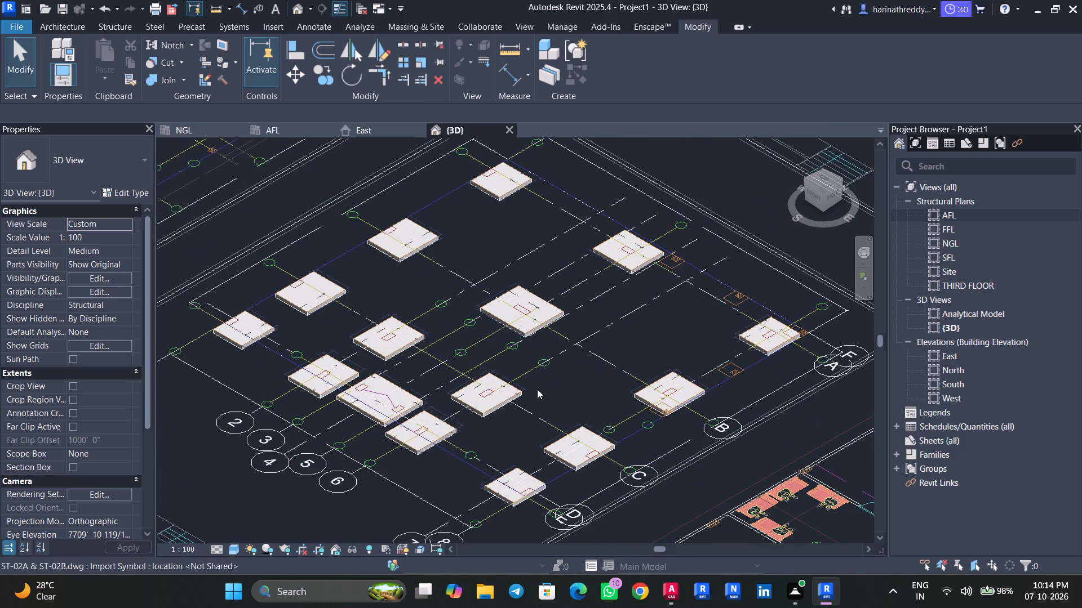
{"action": "middle_click_drag", "start_coordinate": [537, 389], "coordinate": [476, 302]}
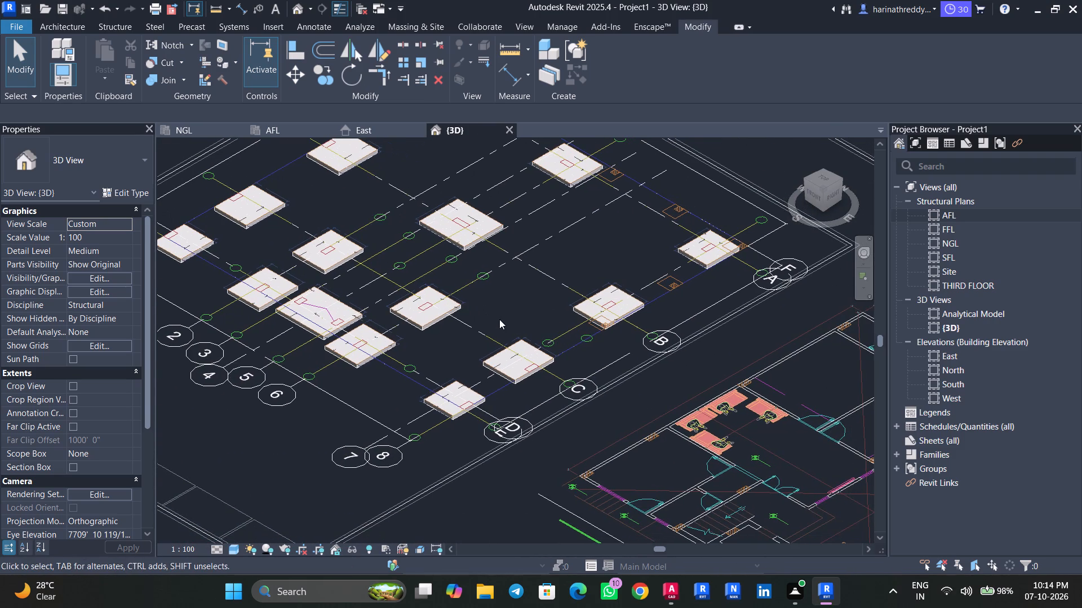
Select the multi-footing PCC slab and review its type properties, including structure and thickness.
{"action": "left_click", "coordinate": [415, 324]}
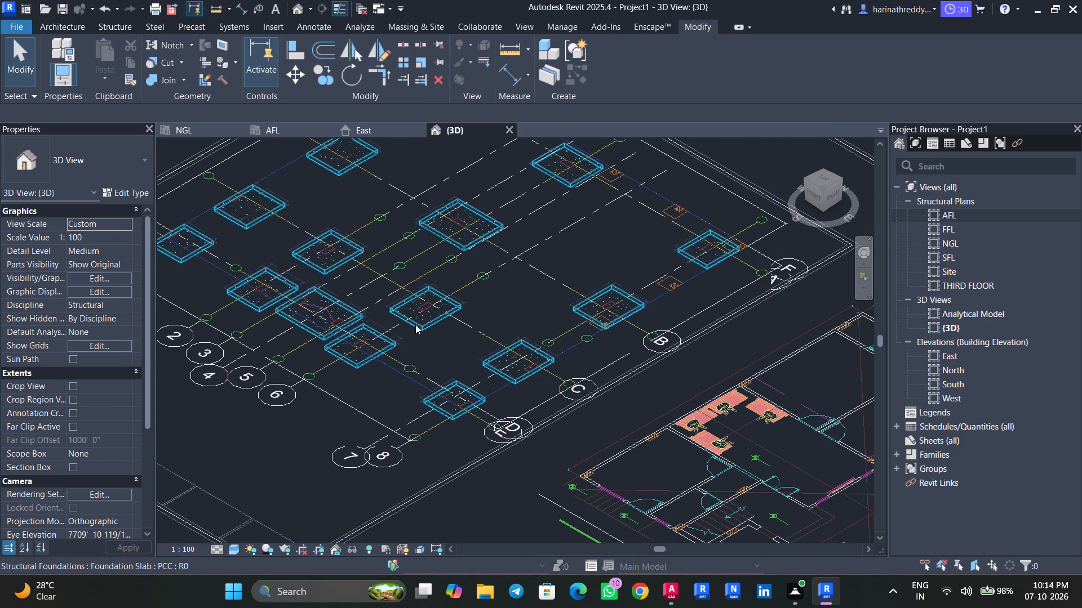
{"action": "left_click", "coordinate": [122, 196]}
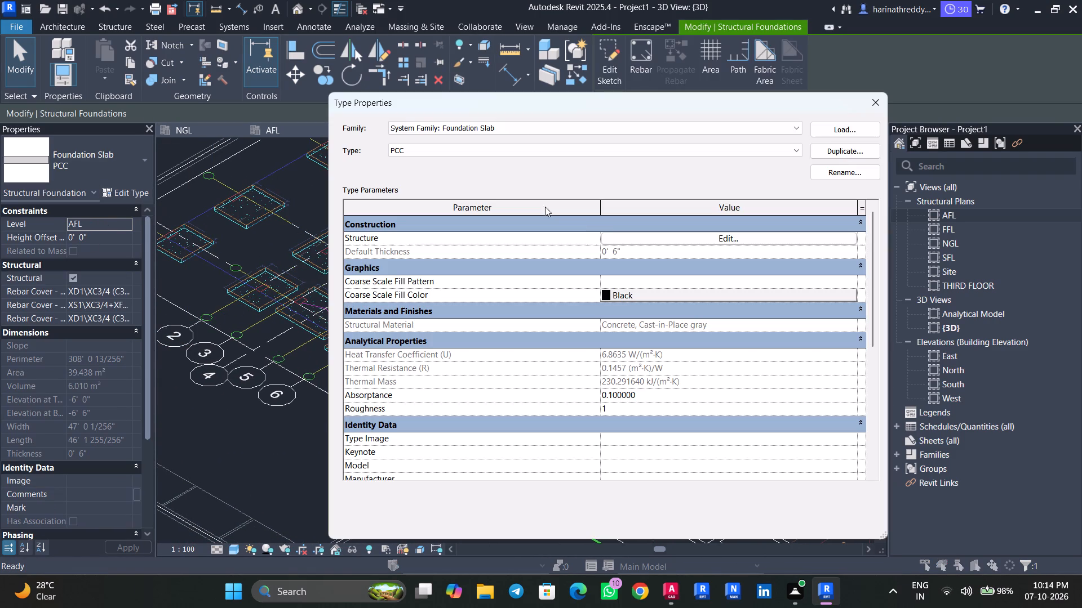
{"action": "left_click", "coordinate": [731, 515]}
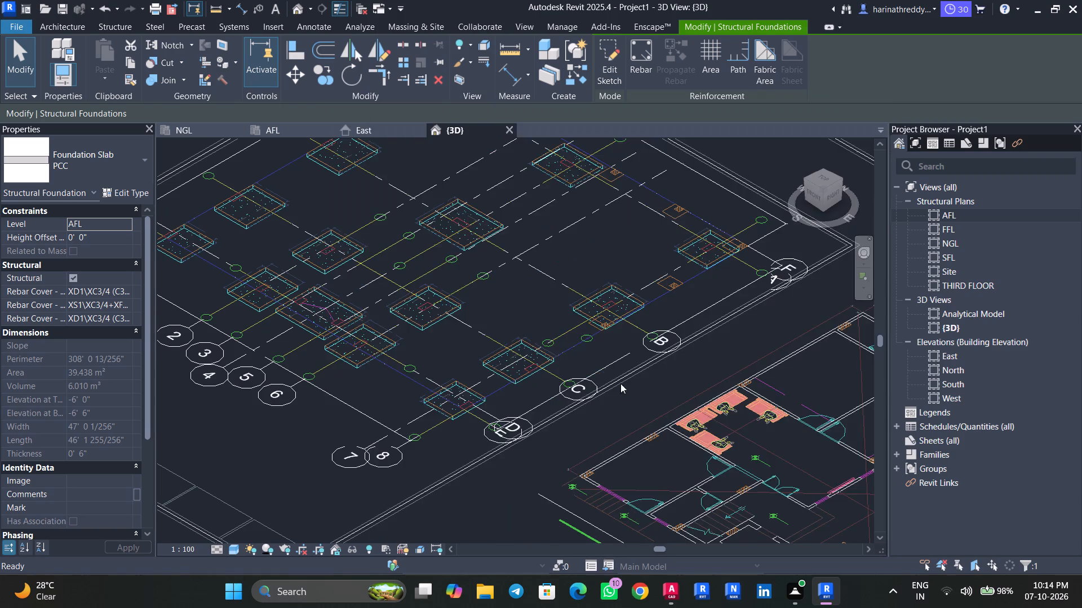
Deselect the PCC slab in 3D and open the AFL structural plan.
{"action": "scroll", "coordinate": [386, 261], "scroll_direction": "down", "scroll_amount": 1}
{"action": "scroll", "coordinate": [386, 261], "scroll_direction": "up", "scroll_amount": 6}
{"action": "key", "text": "Escape"}
{"action": "key", "text": "Escape"}
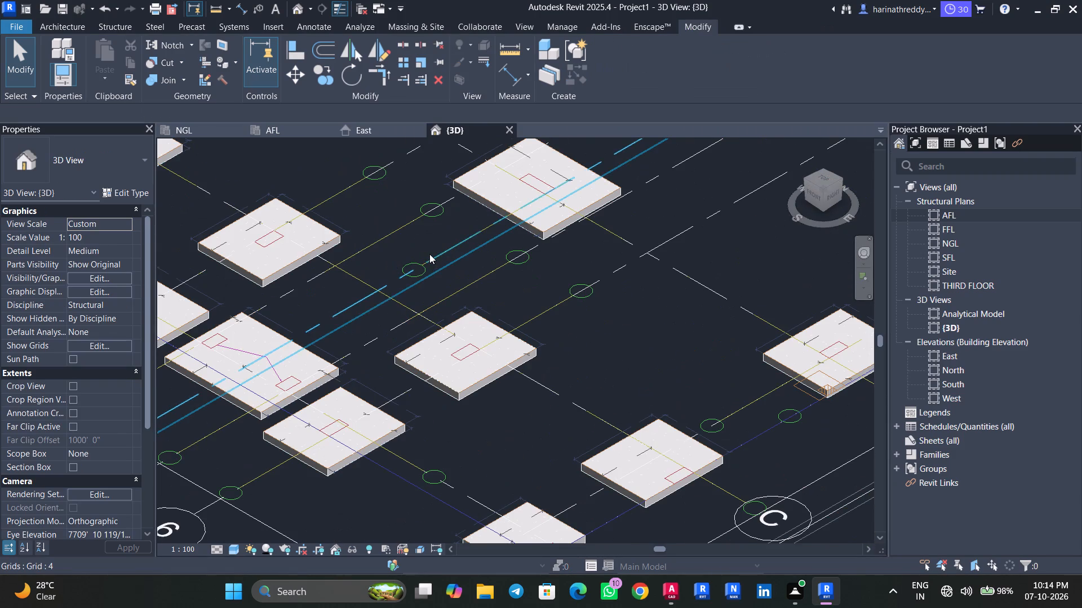
{"action": "double_click", "coordinate": [946, 218]}
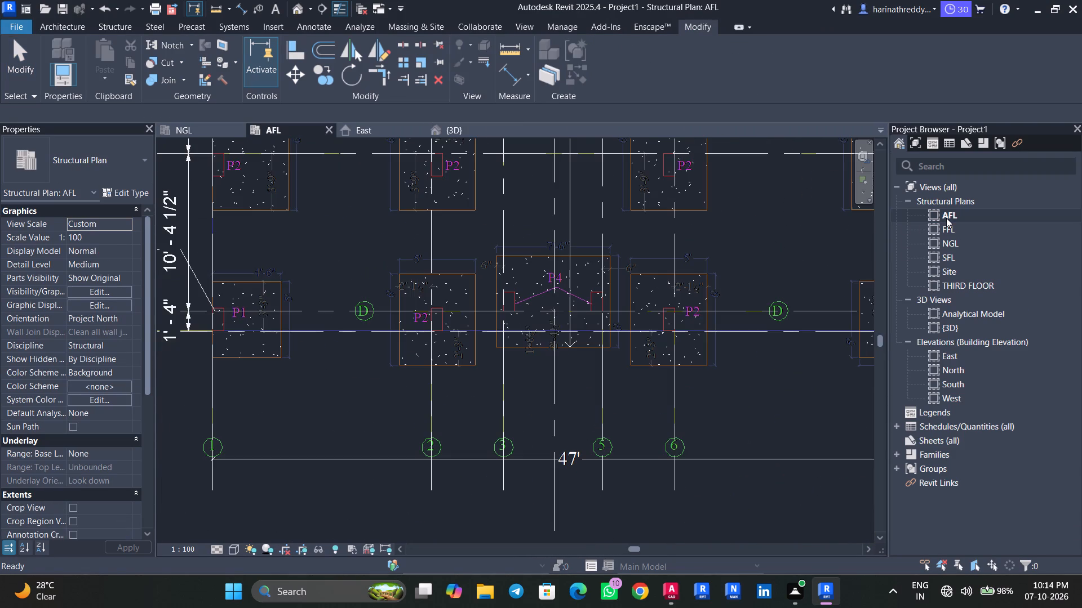
Delete the one-way slab span direction symbol from the P1 footing slab at grids A and 1.
{"action": "scroll", "coordinate": [367, 314], "scroll_direction": "up", "scroll_amount": 5}
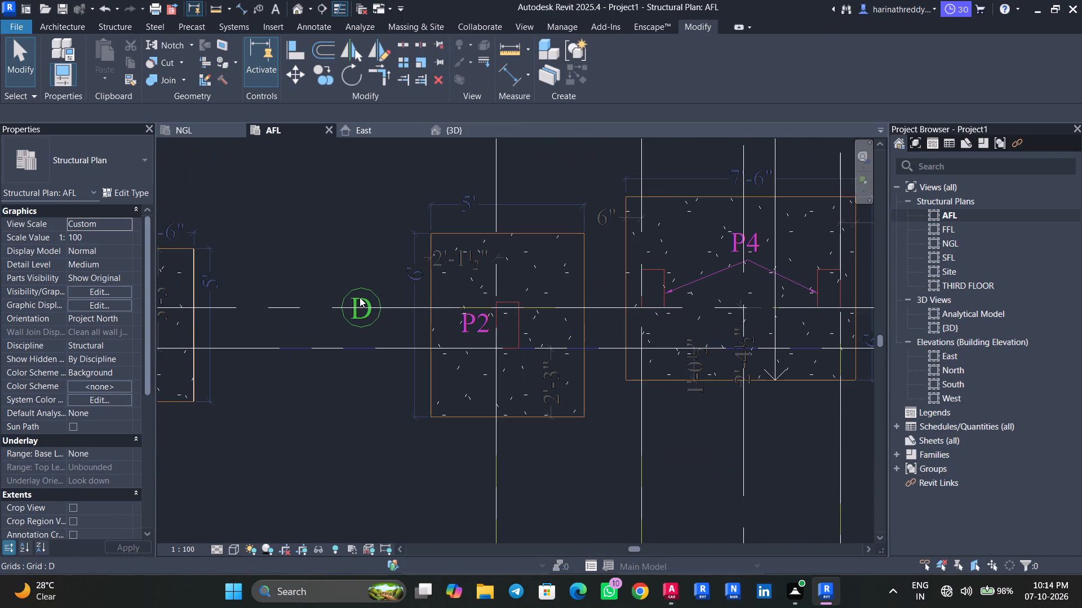
{"action": "middle_click_drag", "start_coordinate": [377, 208], "coordinate": [393, 272]}
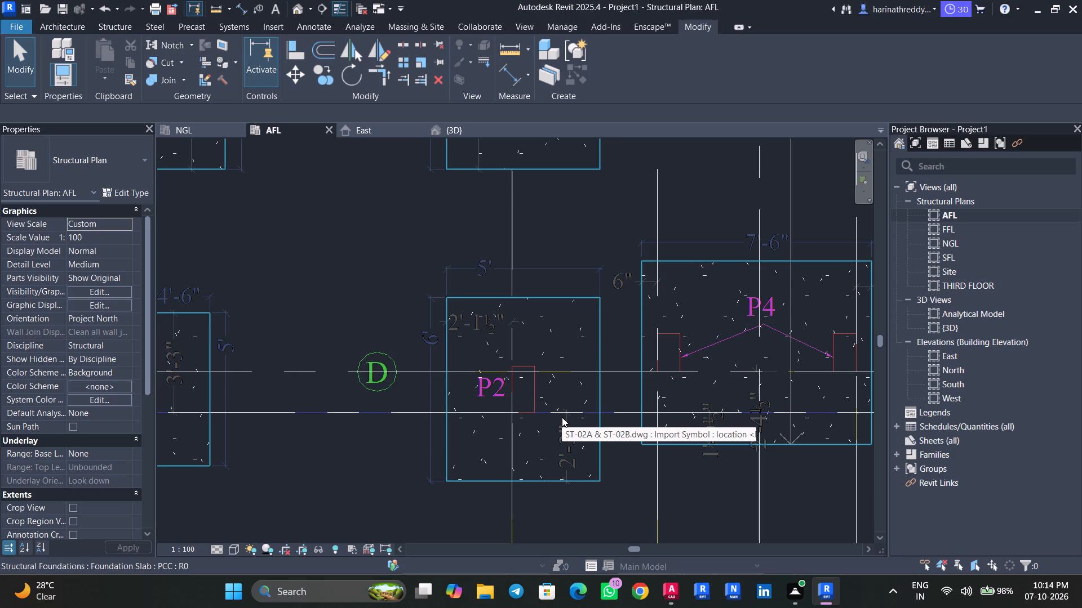
{"action": "scroll", "coordinate": [562, 417], "scroll_direction": "down", "scroll_amount": 3}
{"action": "scroll", "coordinate": [562, 417], "scroll_direction": "up", "scroll_amount": 3}
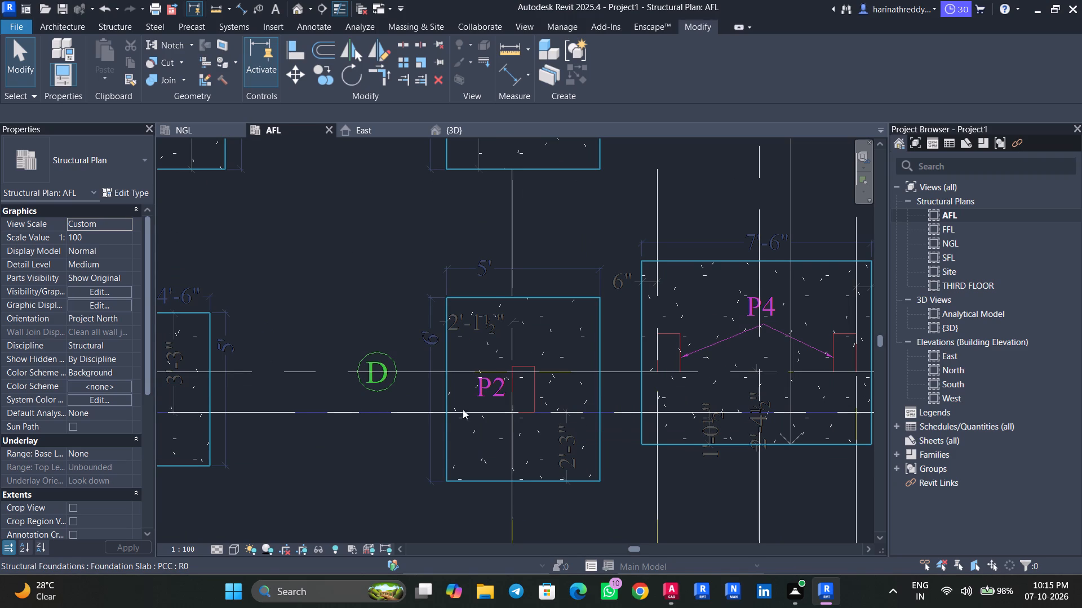
{"action": "scroll", "coordinate": [364, 459], "scroll_direction": "down", "scroll_amount": 6}
{"action": "scroll", "coordinate": [364, 459], "scroll_direction": "up", "scroll_amount": 1}
{"action": "scroll", "coordinate": [364, 459], "scroll_direction": "down", "scroll_amount": 2}
{"action": "middle_click_drag", "start_coordinate": [365, 392], "coordinate": [392, 431]}
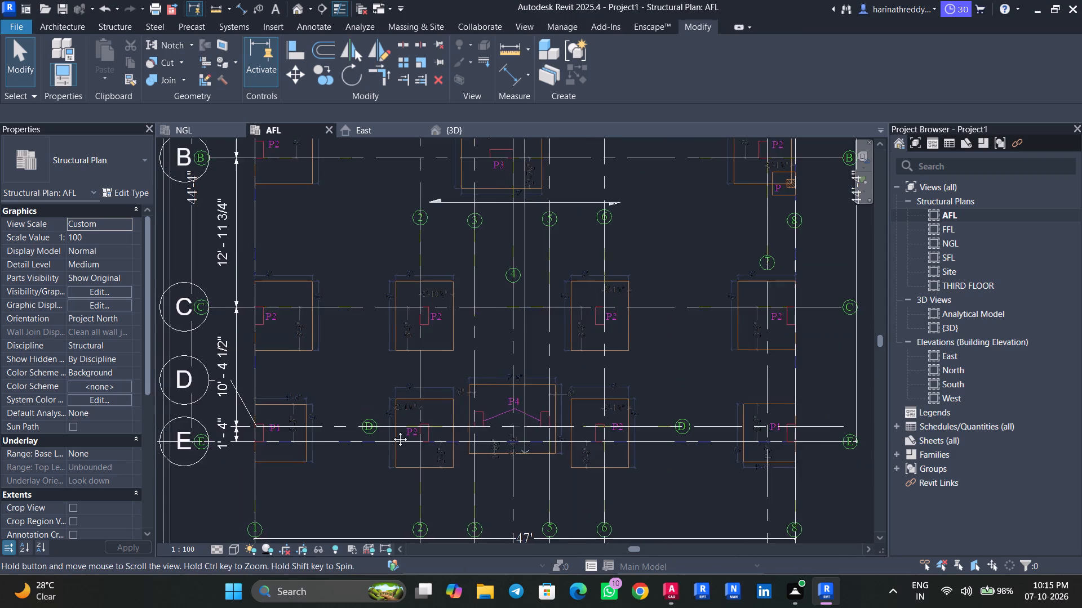
{"action": "middle_click_drag", "start_coordinate": [392, 431], "coordinate": [449, 569]}
{"action": "middle_click_drag", "start_coordinate": [415, 244], "coordinate": [469, 457]}
{"action": "scroll", "coordinate": [386, 354], "scroll_direction": "up", "scroll_amount": 3}
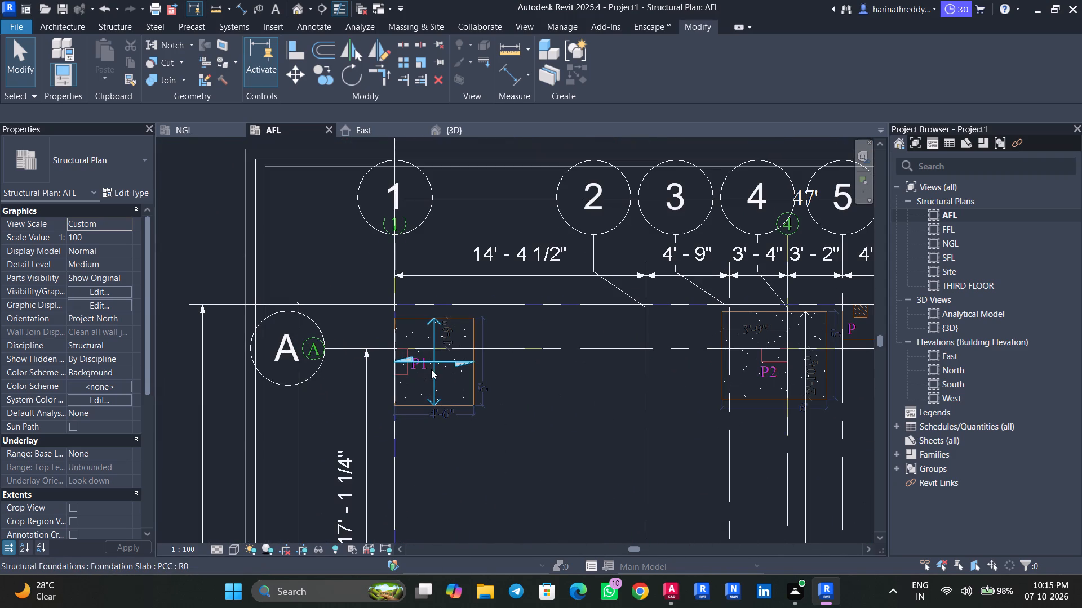
{"action": "left_click", "coordinate": [434, 380]}
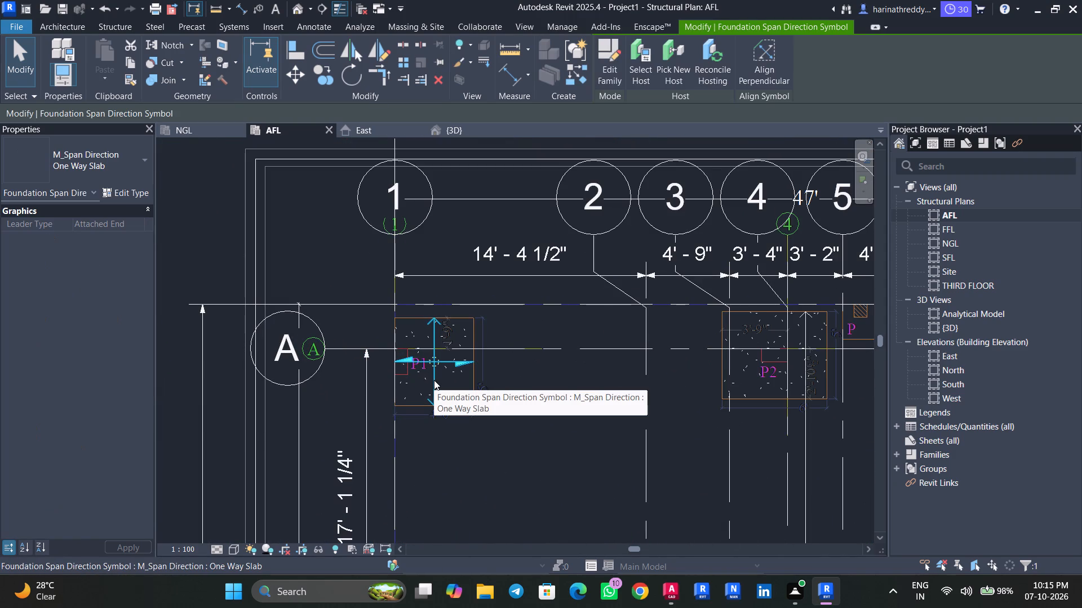
{"action": "key", "text": "Delete"}
Start an isolated foundation and duplicate the Footing-Rectangular 1800 x 1200 x 450mm type as F1.
{"action": "scroll", "coordinate": [461, 414], "scroll_direction": "up", "scroll_amount": 5}
{"action": "middle_click_drag", "start_coordinate": [479, 432], "coordinate": [488, 454]}
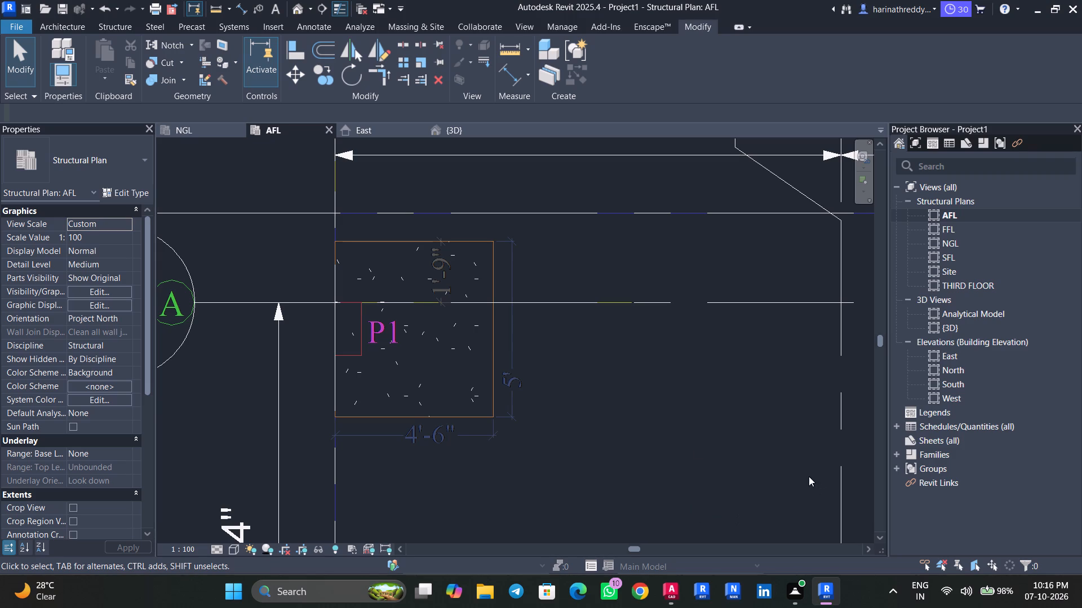
{"action": "left_click", "coordinate": [114, 25]}
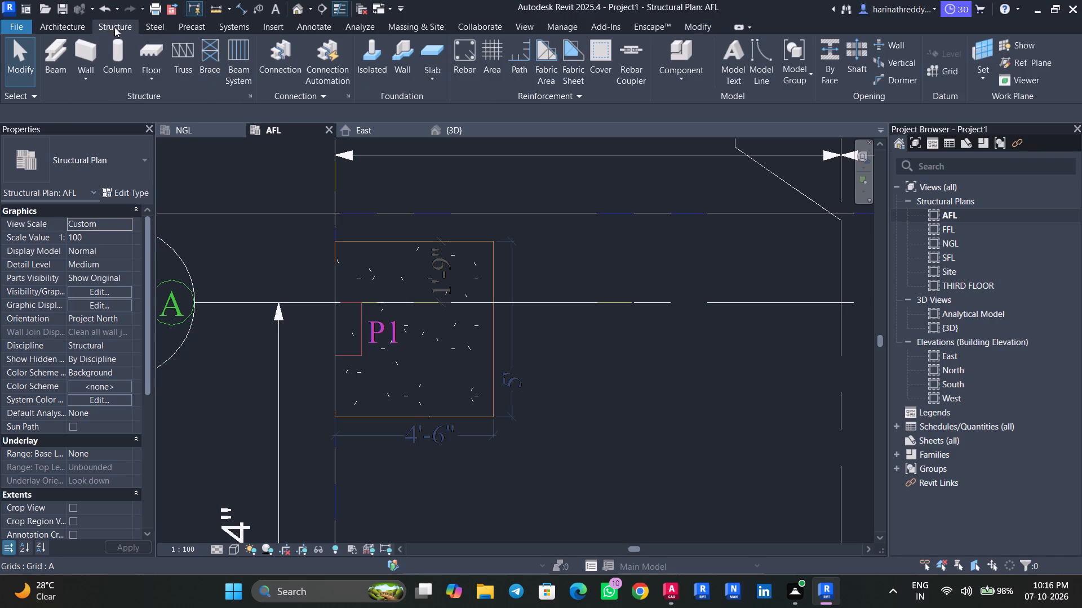
{"action": "left_click", "coordinate": [376, 66]}
{"action": "left_click", "coordinate": [126, 194]}
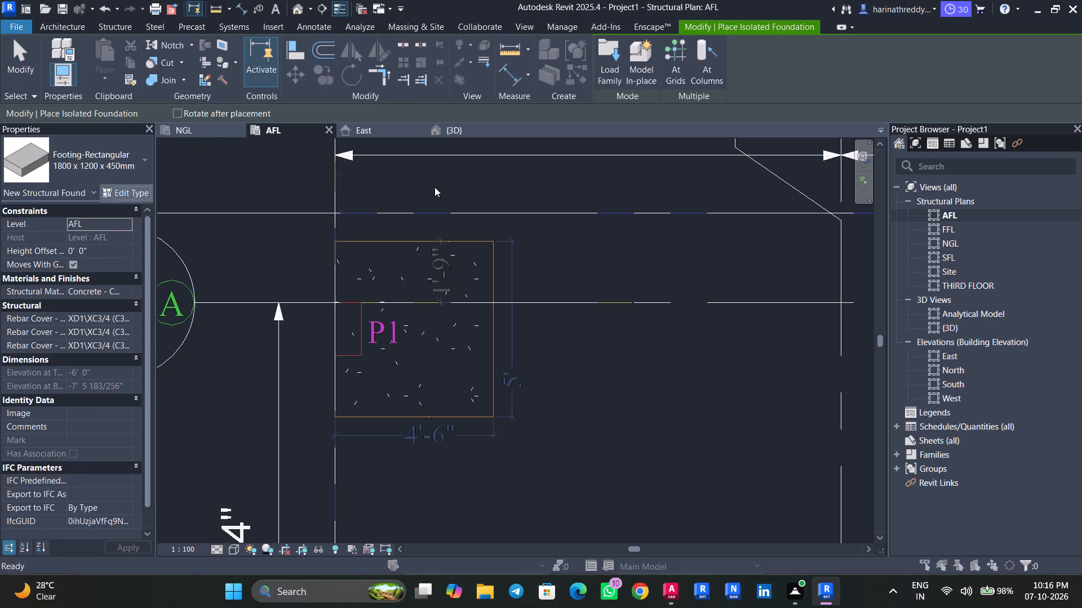
{"action": "left_click", "coordinate": [857, 153]}
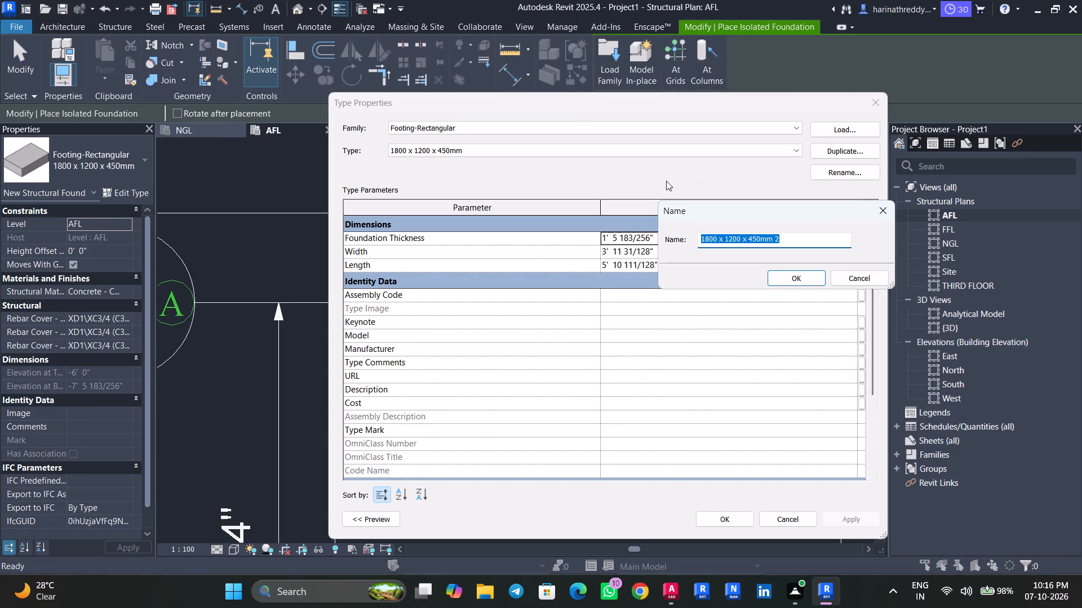
{"action": "type", "text": "F1"}
{"action": "key", "text": "Return"}
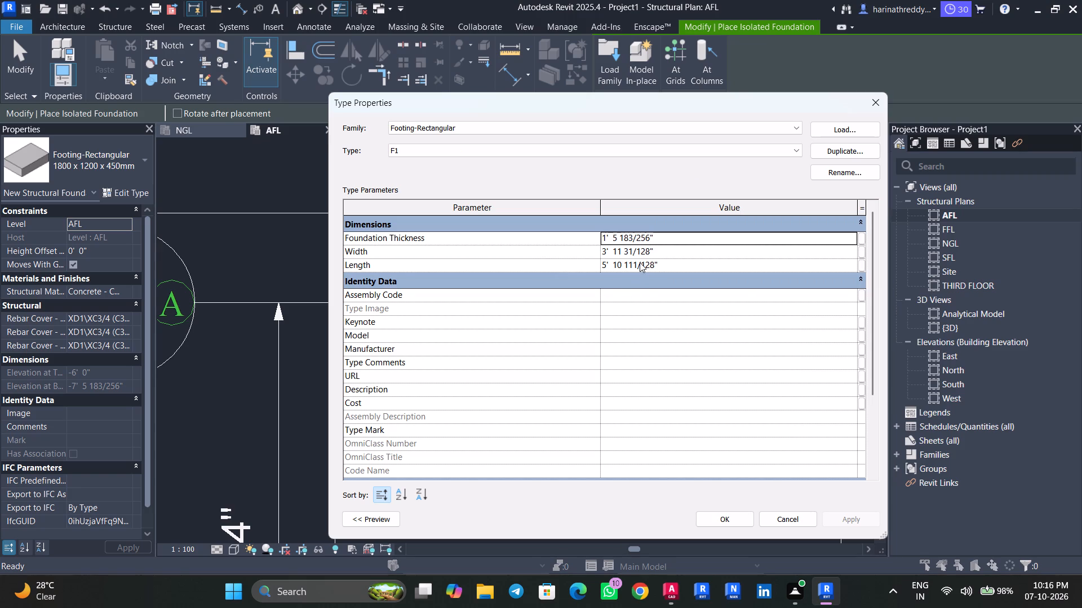
Set type F1's foundation thickness to 8", width to 4' and length to 4'6", and apply the values.
{"action": "left_click", "coordinate": [685, 276]}
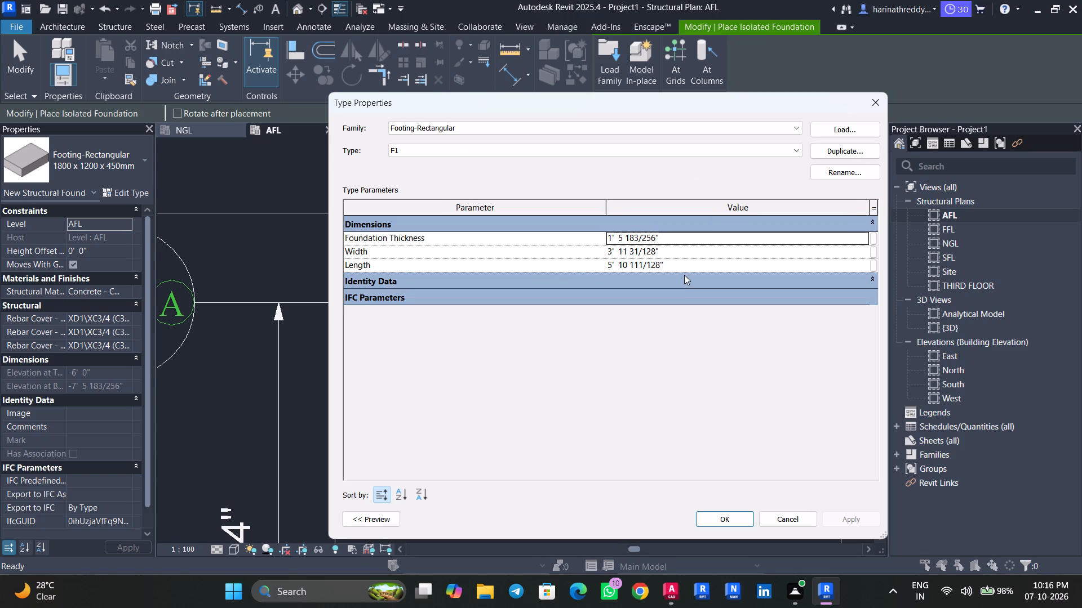
{"action": "left_click", "coordinate": [692, 281]}
{"action": "left_click", "coordinate": [692, 243]}
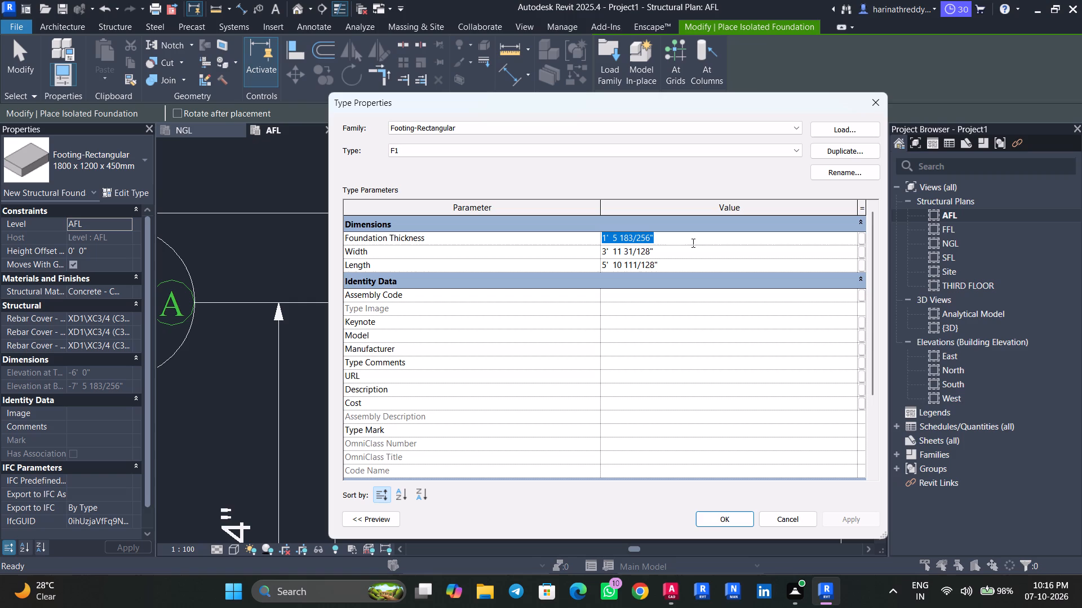
{"action": "key", "text": "8"}
{"action": "key", "text": "shift+quotedbl"}
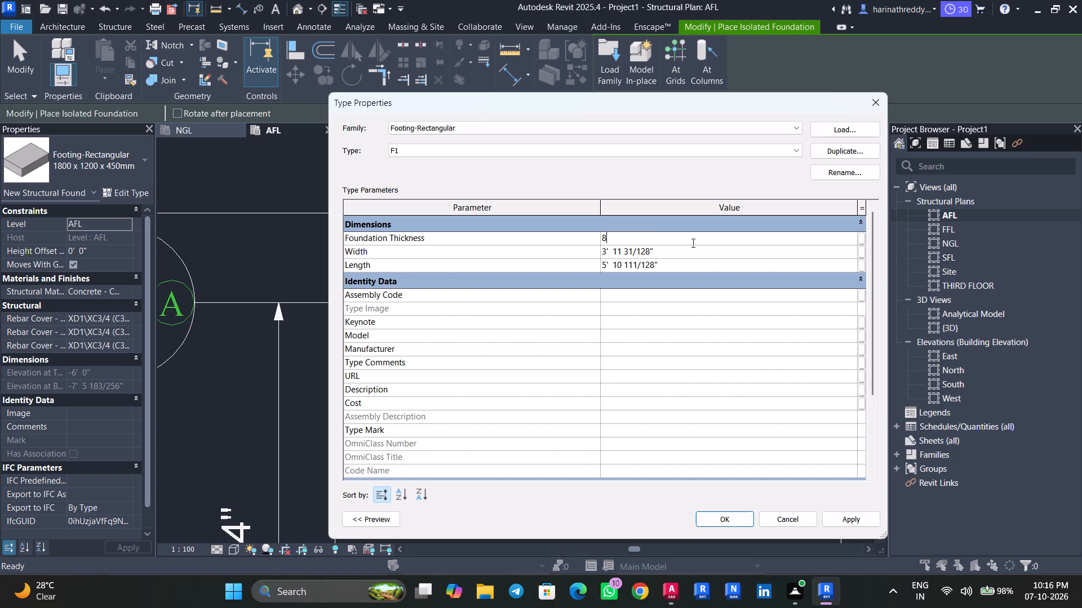
{"action": "key", "text": "Return"}
{"action": "left_click", "coordinate": [677, 252]}
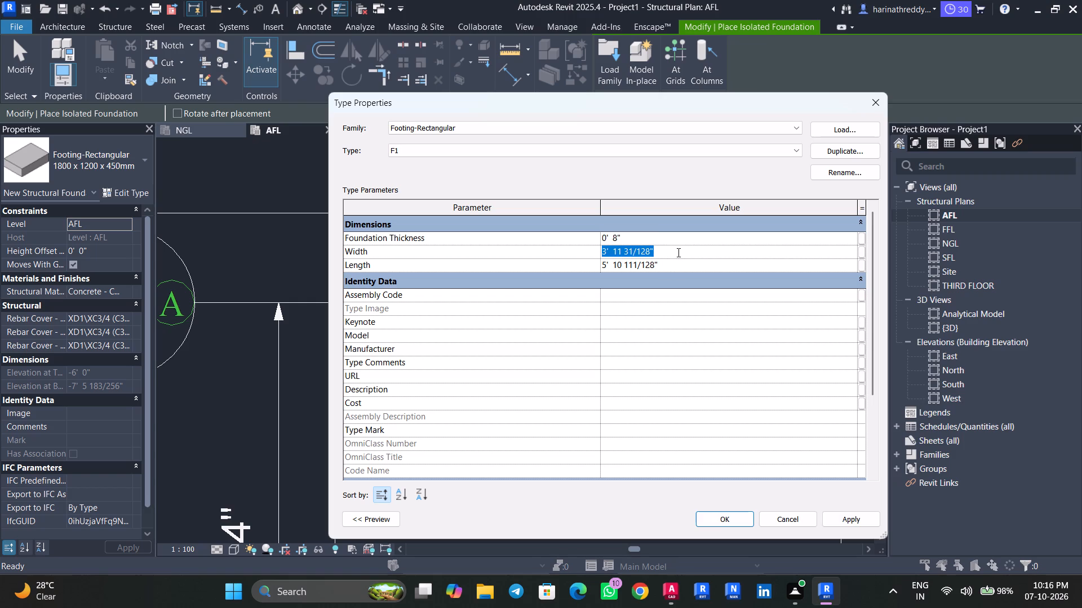
{"action": "type", "text": "4'"}
{"action": "key", "text": "Return"}
{"action": "left_click", "coordinate": [689, 274]}
{"action": "left_click", "coordinate": [689, 271]}
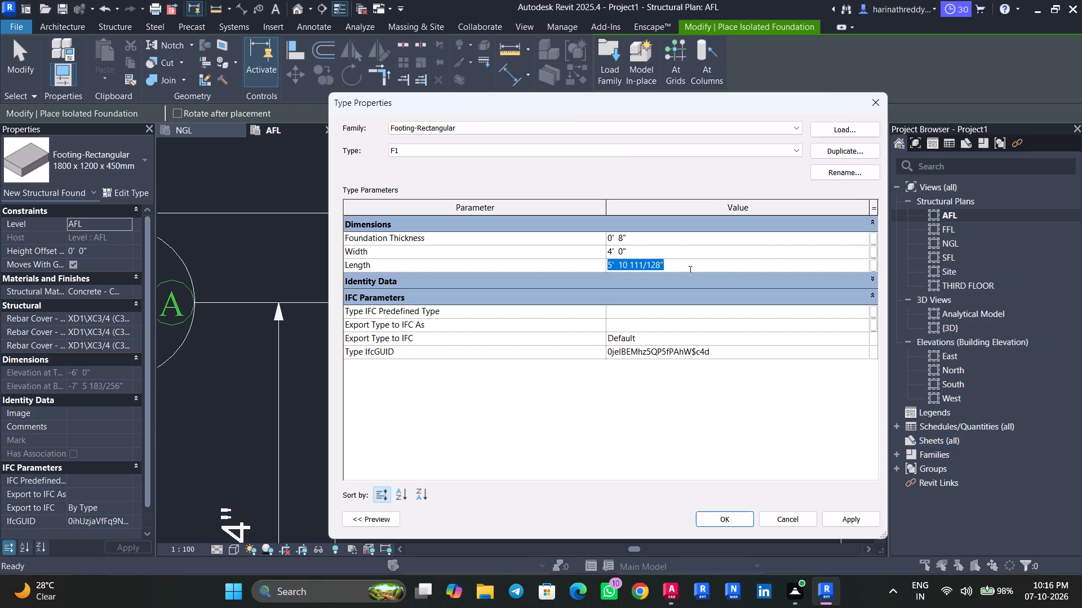
{"action": "type", "text": "4'6"}
{"action": "key", "text": "shift+quotedbl"}
{"action": "key", "text": "Return"}
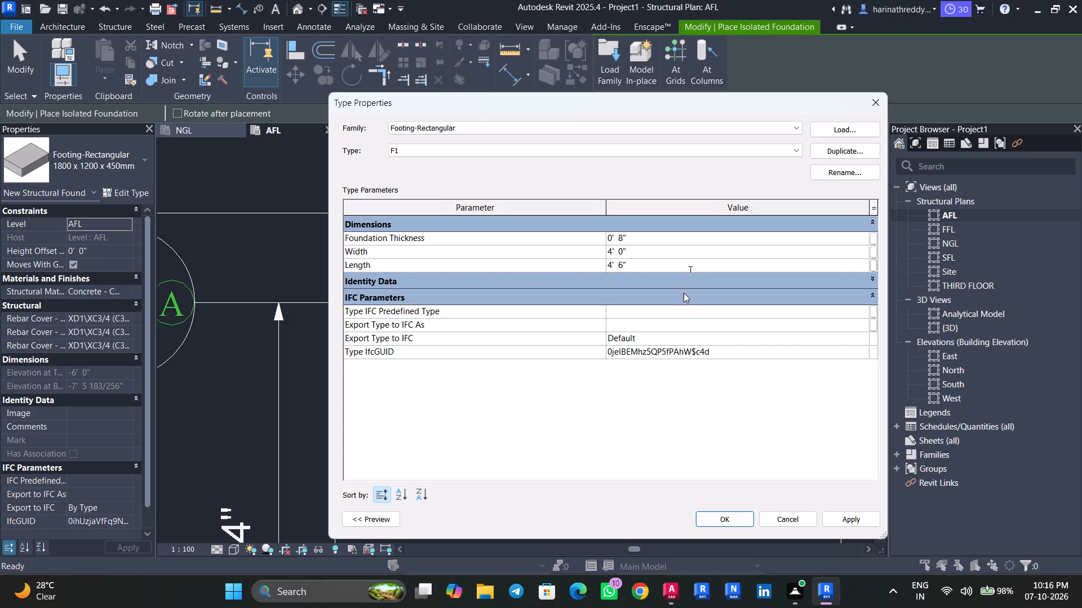
{"action": "left_click", "coordinate": [682, 287]}
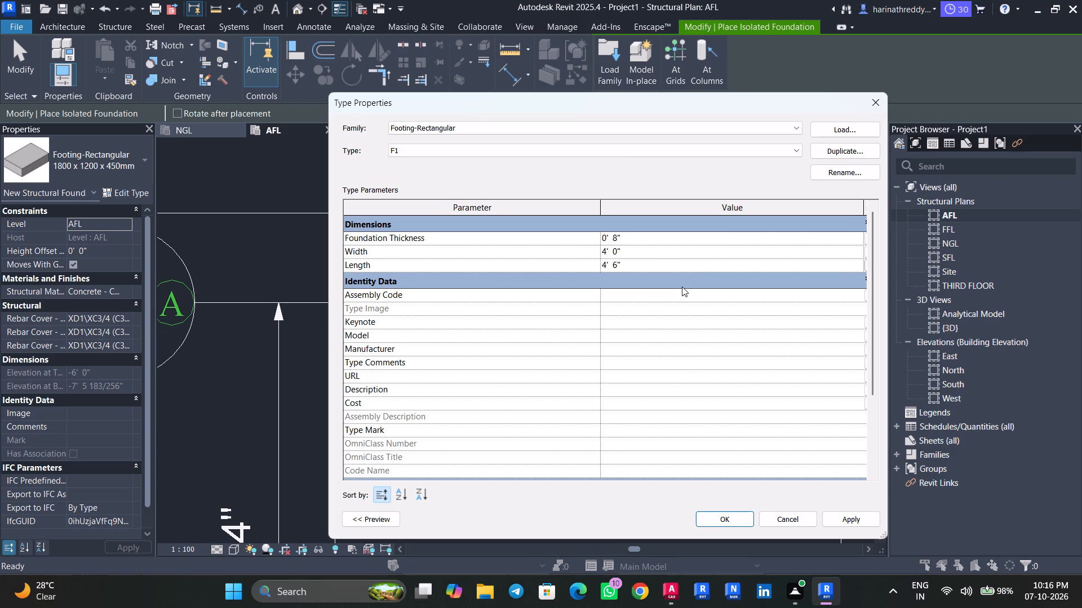
{"action": "left_click", "coordinate": [852, 514]}
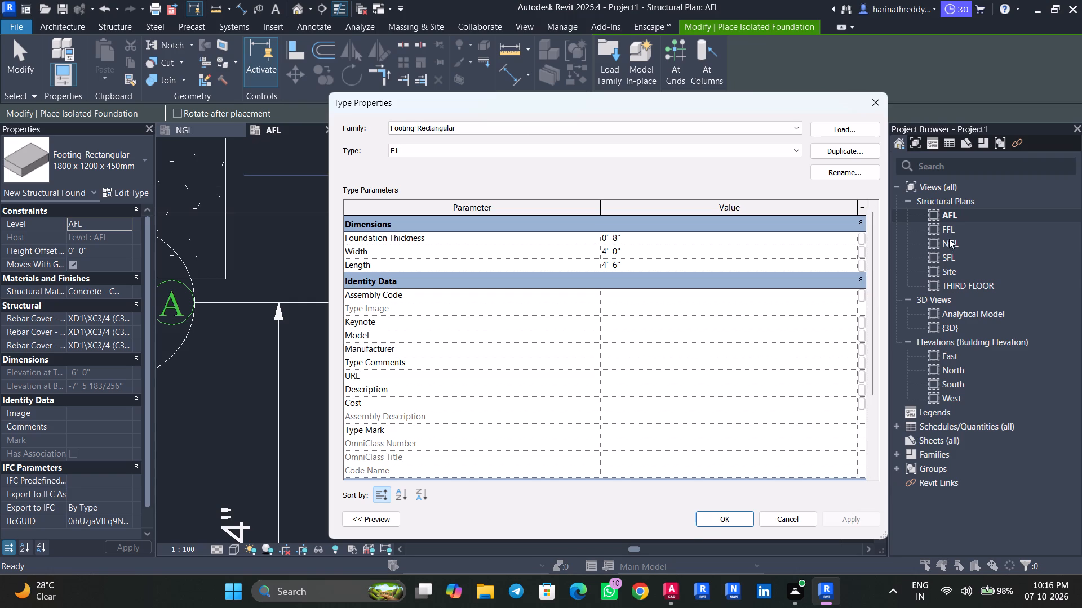
Duplicate type F1 as F2 and set its foundation thickness to 12".
{"action": "left_click", "coordinate": [842, 154]}
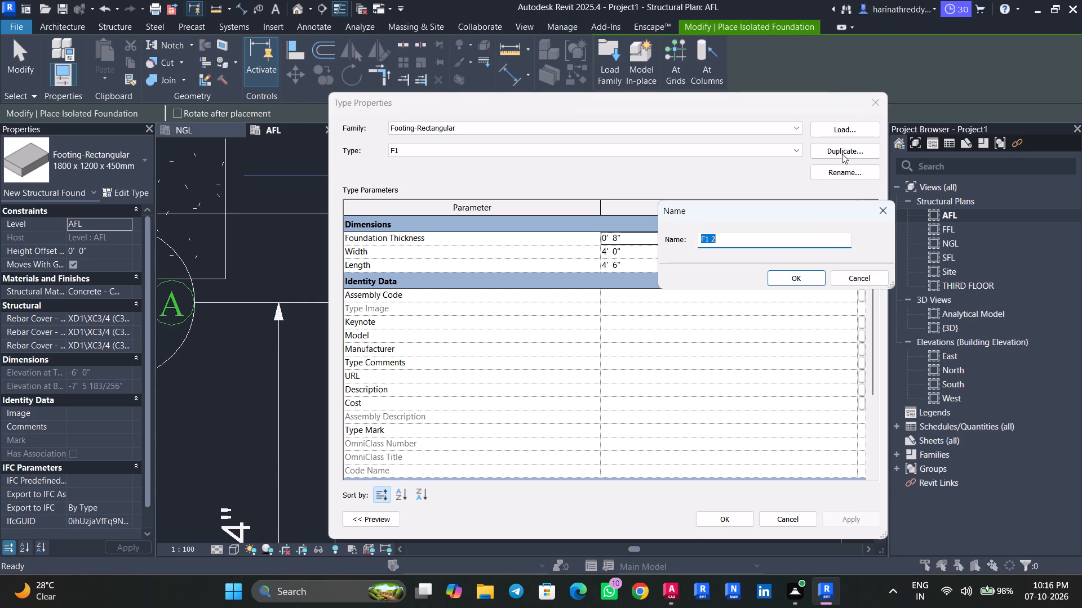
{"action": "type", "text": "F2"}
{"action": "left_click", "coordinate": [811, 280]}
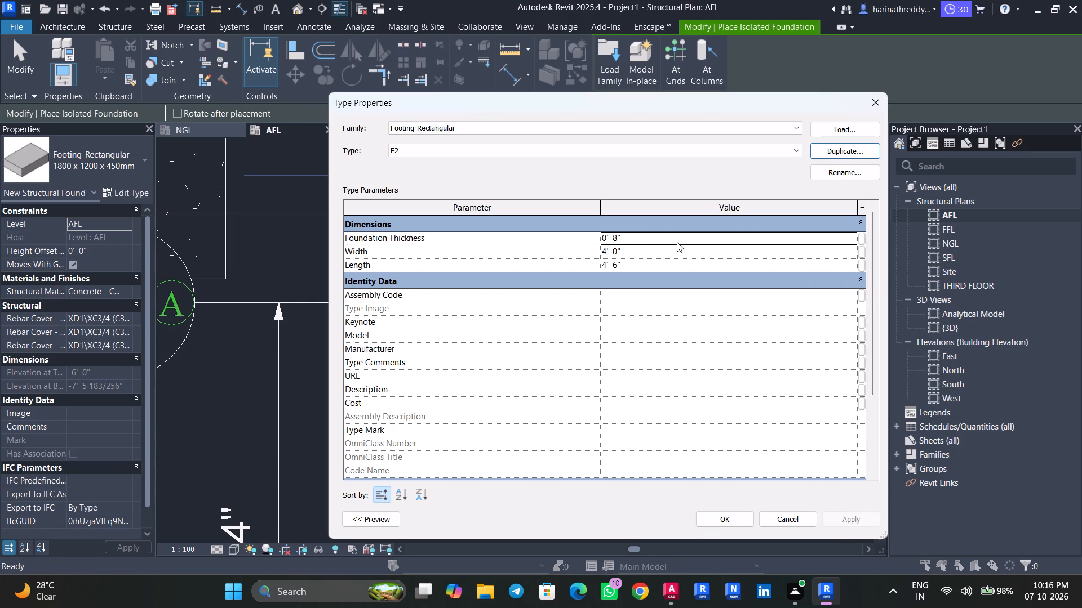
{"action": "left_click", "coordinate": [677, 242]}
{"action": "type", "text": "12\""}
{"action": "key", "text": "Return"}
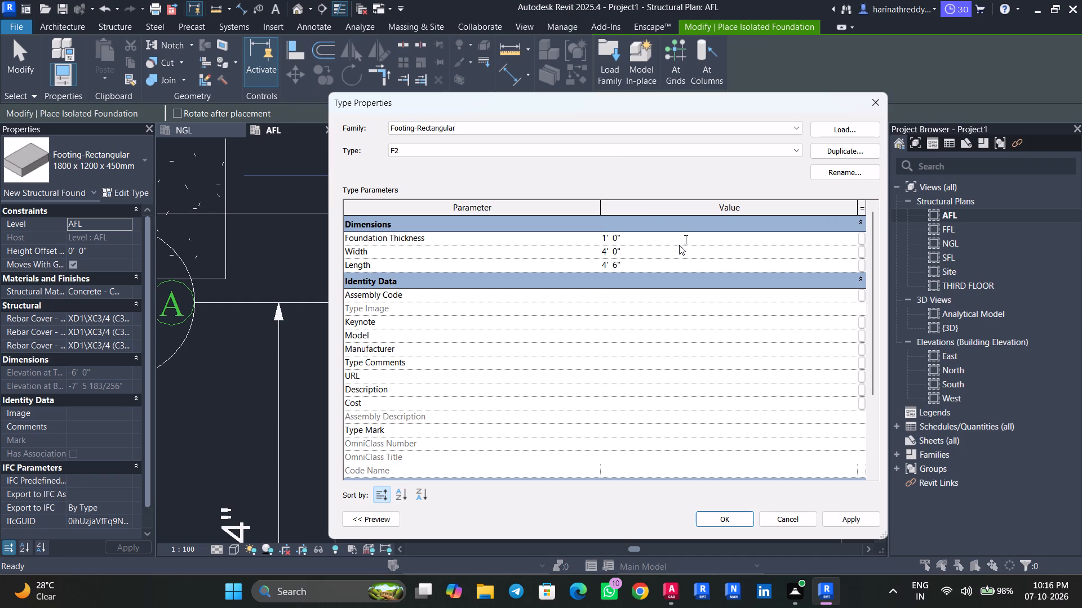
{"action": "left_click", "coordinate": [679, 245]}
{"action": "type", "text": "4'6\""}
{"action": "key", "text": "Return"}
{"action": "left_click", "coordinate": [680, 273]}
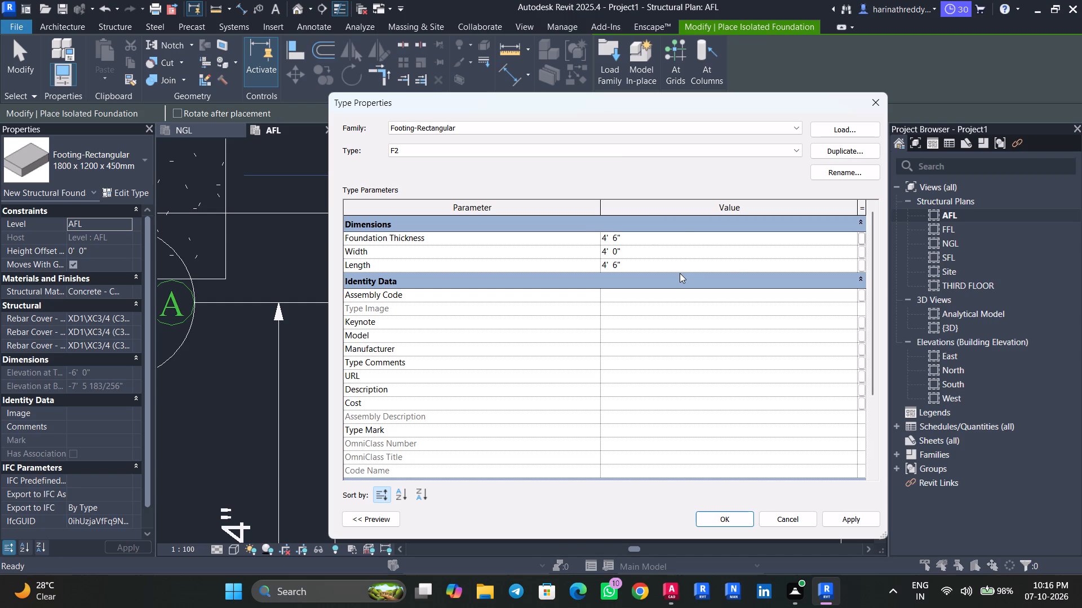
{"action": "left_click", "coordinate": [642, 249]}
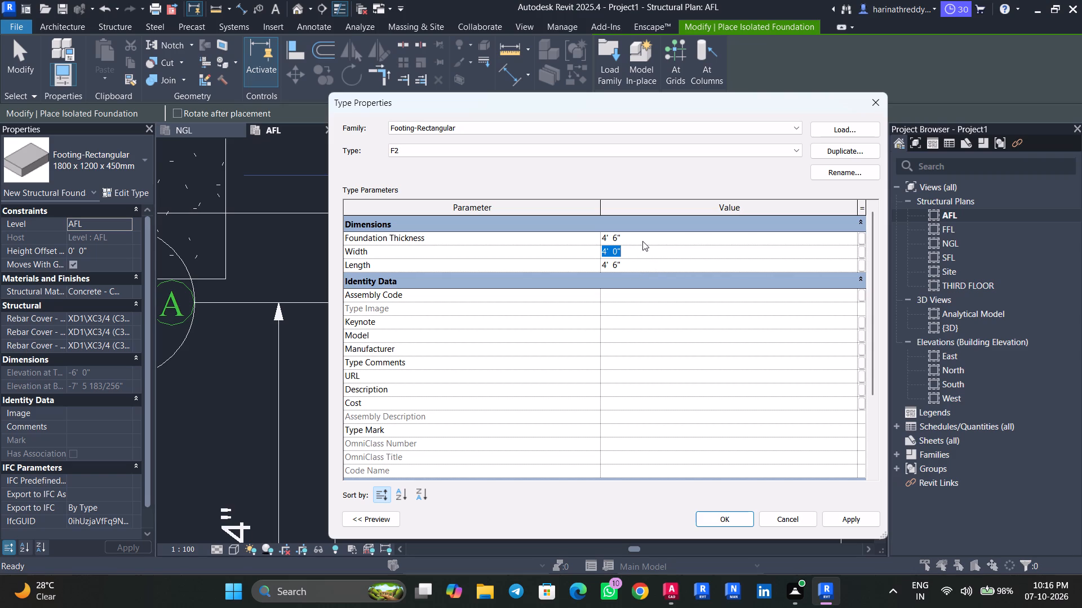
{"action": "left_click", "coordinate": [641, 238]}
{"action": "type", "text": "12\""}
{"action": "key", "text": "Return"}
Set type F2's width to 4'6" and length to 5'6", and apply the values.
{"action": "left_click", "coordinate": [629, 257]}
{"action": "type", "text": "4'6\""}
{"action": "key", "text": "Return"}
{"action": "left_click", "coordinate": [635, 267]}
{"action": "type", "text": "5'6\""}
{"action": "key", "text": "Return"}
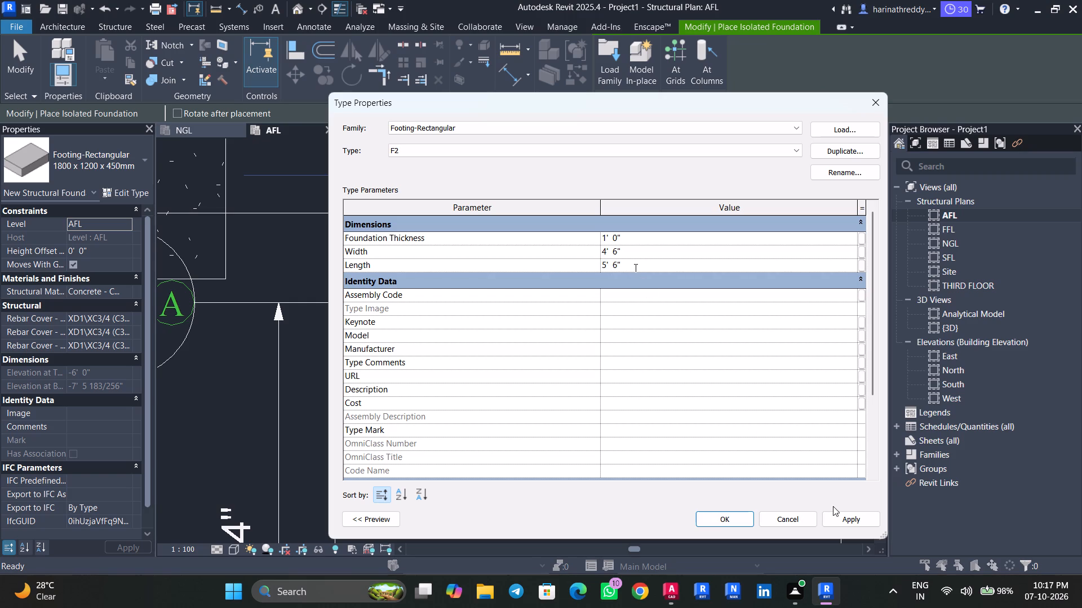
{"action": "left_click", "coordinate": [848, 518]}
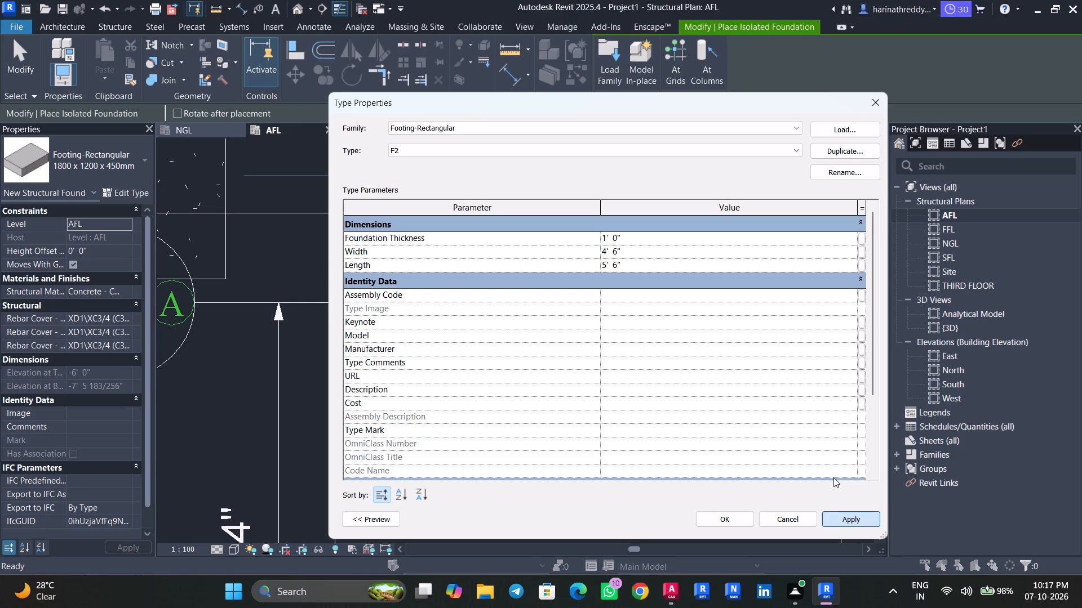
Duplicate type F2 as a new footing type named F3.
{"action": "left_click", "coordinate": [832, 142]}
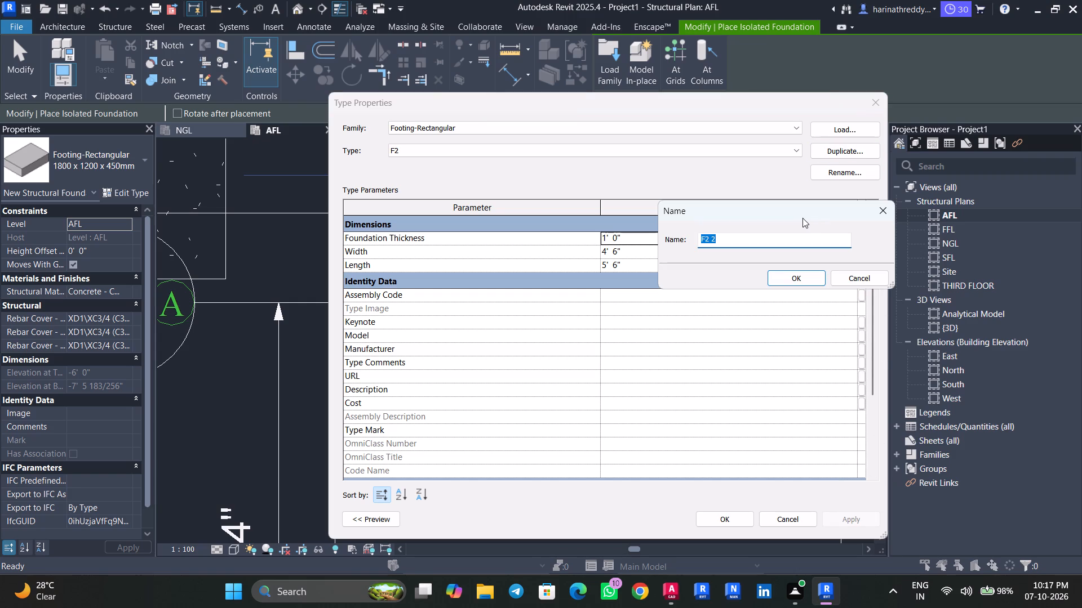
{"action": "type", "text": "F3"}
{"action": "left_click", "coordinate": [805, 275]}
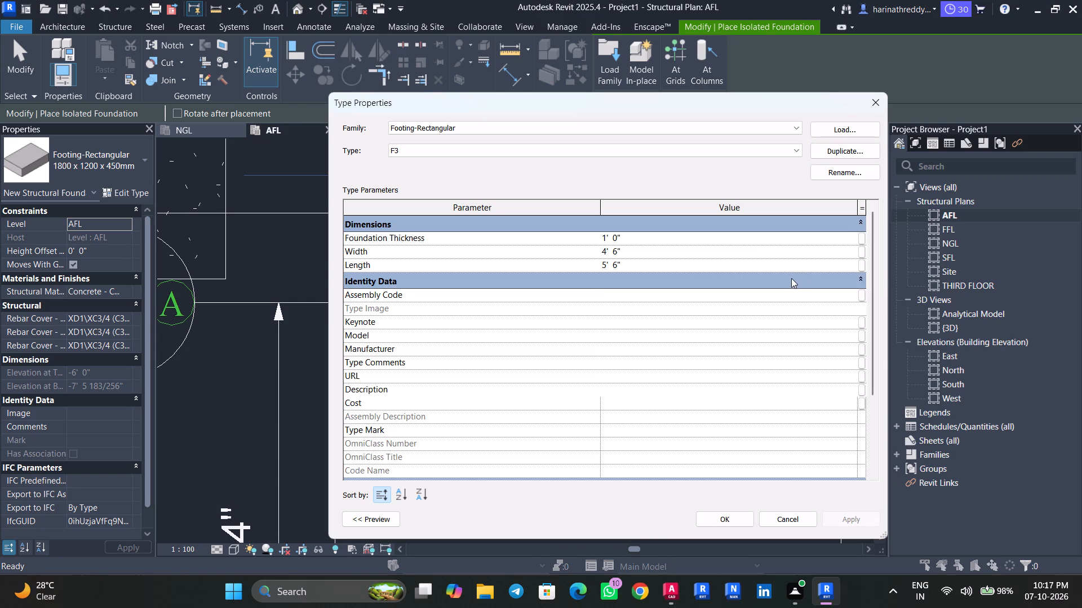
Set footing type F3's width to 5'6".
{"action": "left_click", "coordinate": [697, 253]}
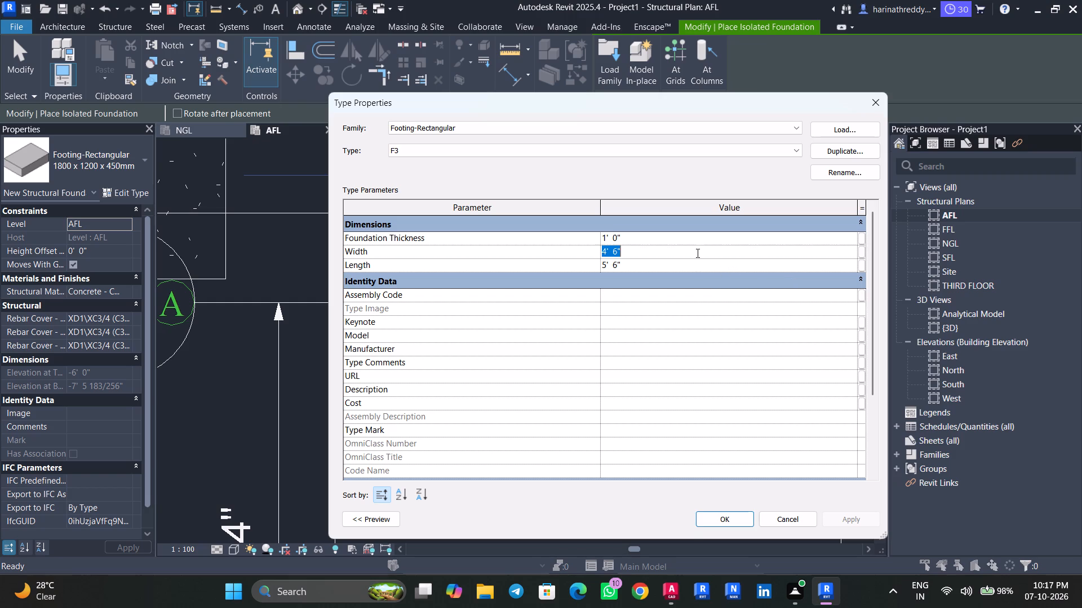
{"action": "type", "text": "5'6+\""}
{"action": "key", "text": "Return"}
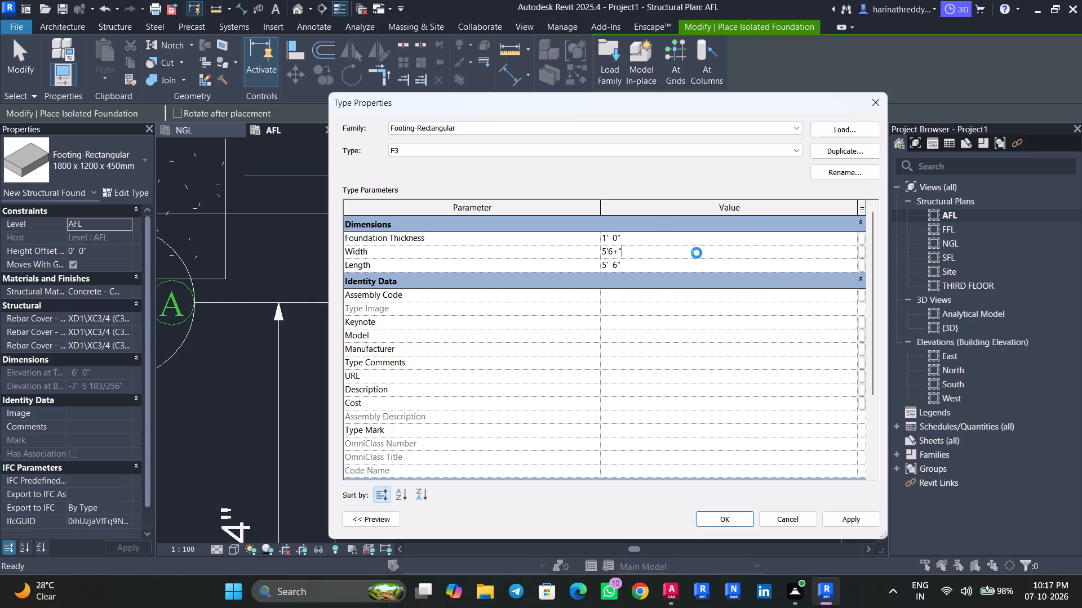
{"action": "left_click", "coordinate": [620, 305]}
{"action": "left_click", "coordinate": [638, 300]}
{"action": "left_click", "coordinate": [675, 244]}
{"action": "left_click", "coordinate": [630, 283]}
{"action": "left_click", "coordinate": [630, 299]}
{"action": "key", "text": "BackSpace"}
{"action": "key", "text": "BackSpace"}
{"action": "key", "text": "BackSpace"}
{"action": "key", "text": "BackSpace"}
{"action": "key", "text": "BackSpace"}
{"action": "key", "text": "BackSpace"}
{"action": "key", "text": "BackSpace"}
{"action": "key", "text": "BackSpace"}
{"action": "key", "text": "BackSpace"}
{"action": "key", "text": "BackSpace"}
{"action": "key", "text": "BackSpace"}
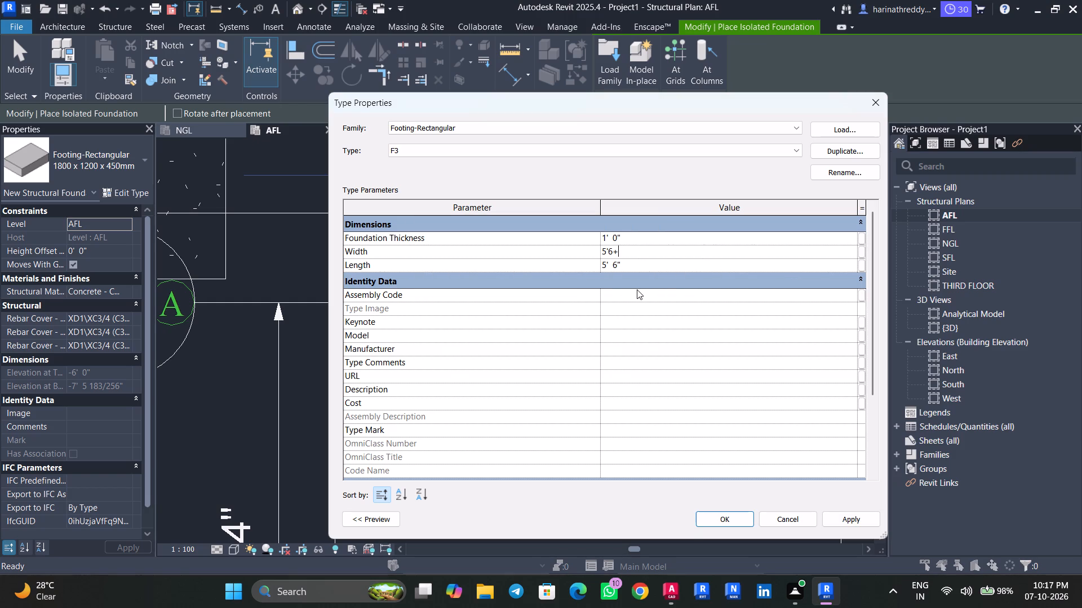
{"action": "type", "text": "5'6\""}
{"action": "key", "text": "Return"}
Set type F3's length to 6'6" and apply the values.
{"action": "left_click", "coordinate": [648, 267]}
{"action": "type", "text": "6'6\""}
{"action": "key", "text": "Return"}
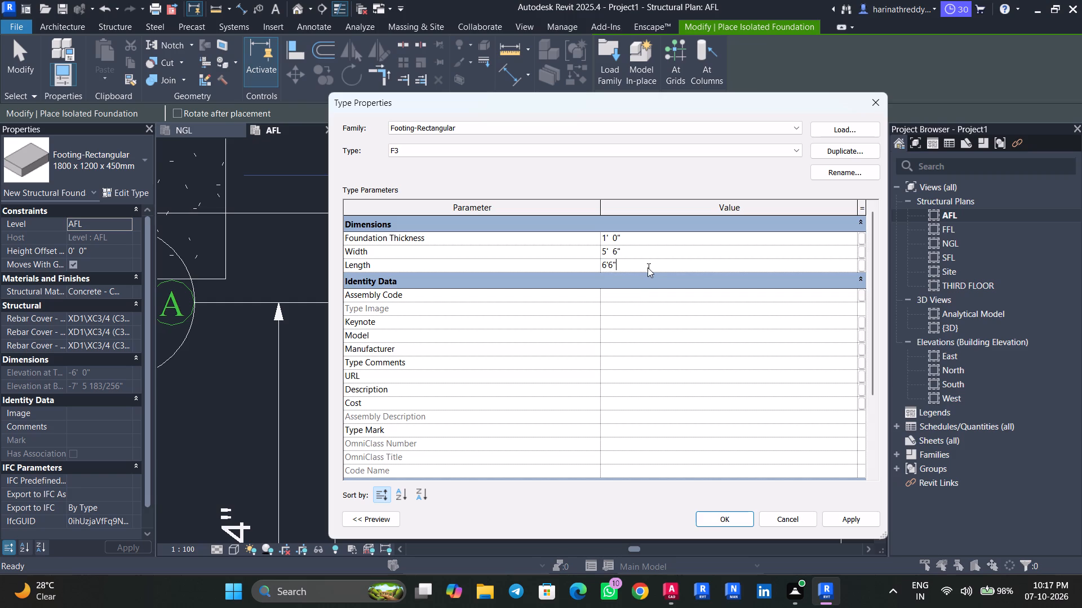
{"action": "left_click", "coordinate": [874, 524]}
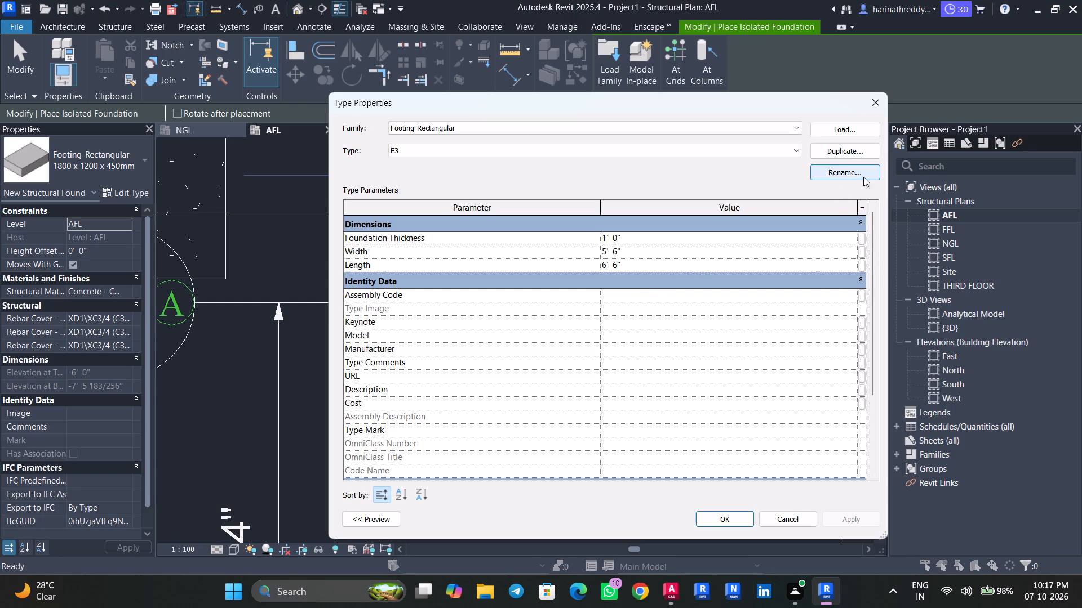
Duplicate type F3 as F4, set its length to 7', and apply the value.
{"action": "left_click", "coordinate": [856, 154]}
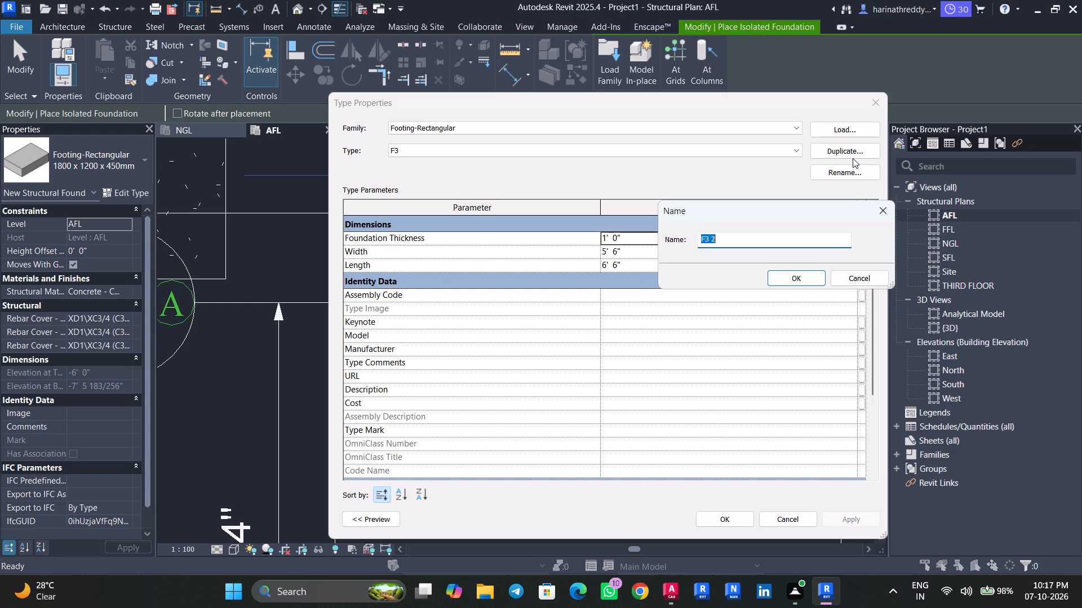
{"action": "type", "text": "F4"}
{"action": "left_click", "coordinate": [802, 276]}
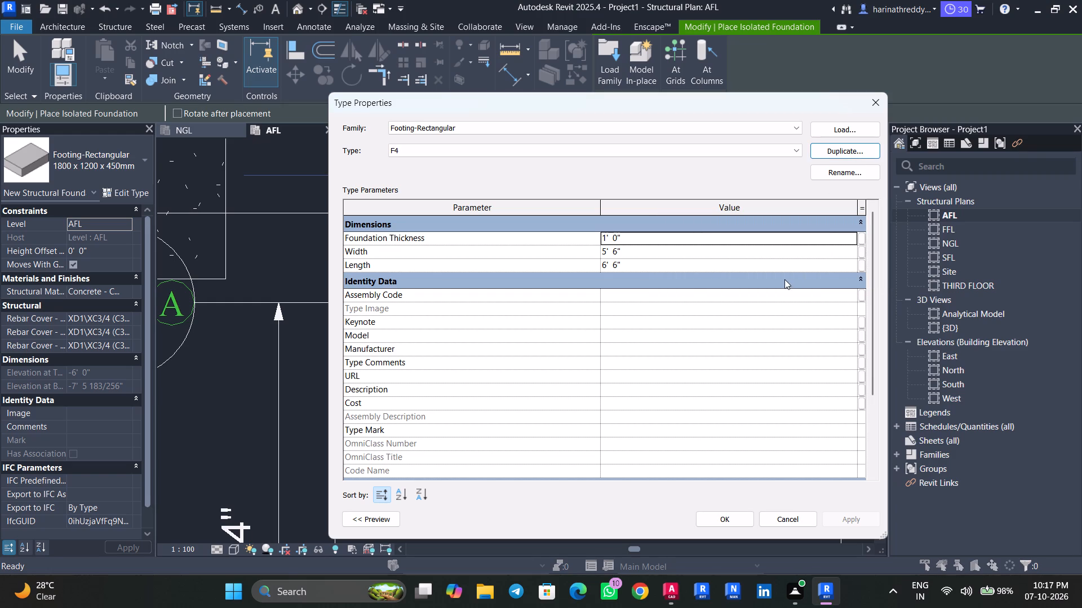
{"action": "left_click", "coordinate": [653, 267]}
{"action": "type", "text": "7'"}
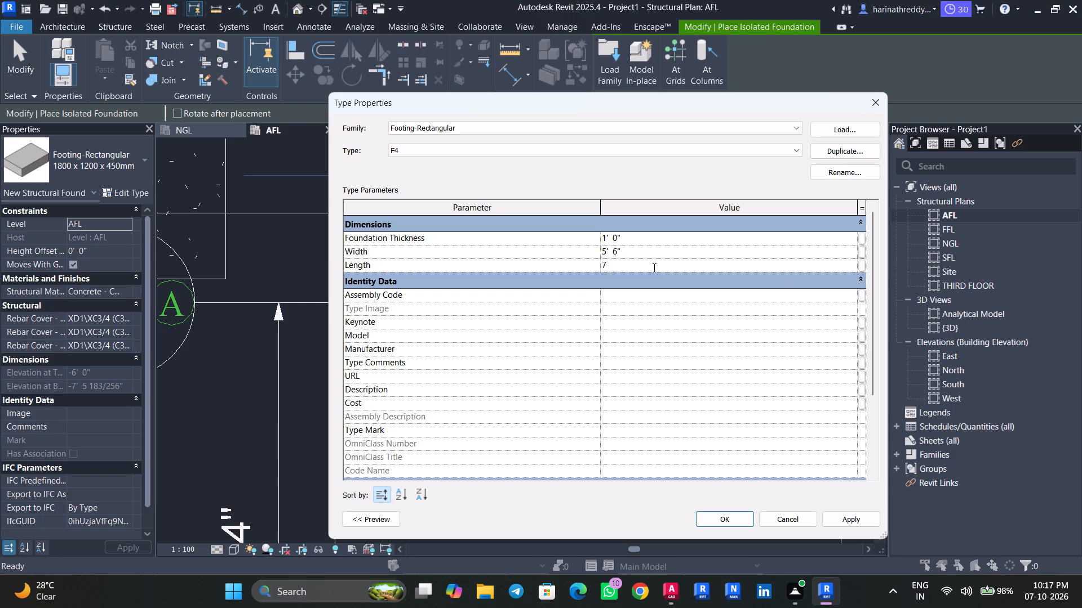
{"action": "key", "text": "Return"}
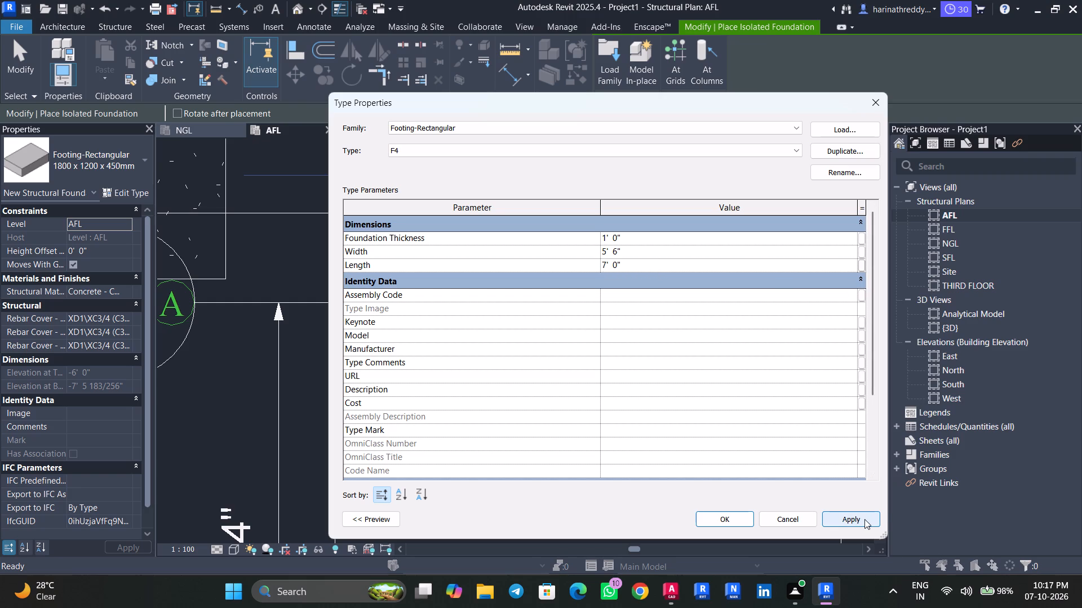
{"action": "left_click", "coordinate": [864, 519]}
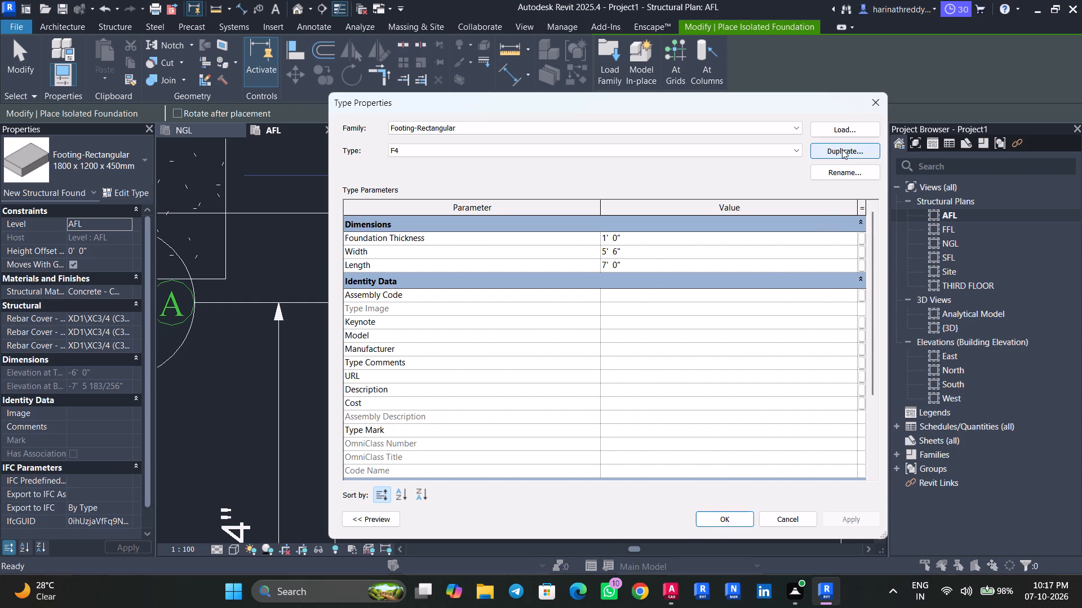
Duplicate type F4 as a new footing type named F1 TOP.
{"action": "left_click", "coordinate": [842, 151]}
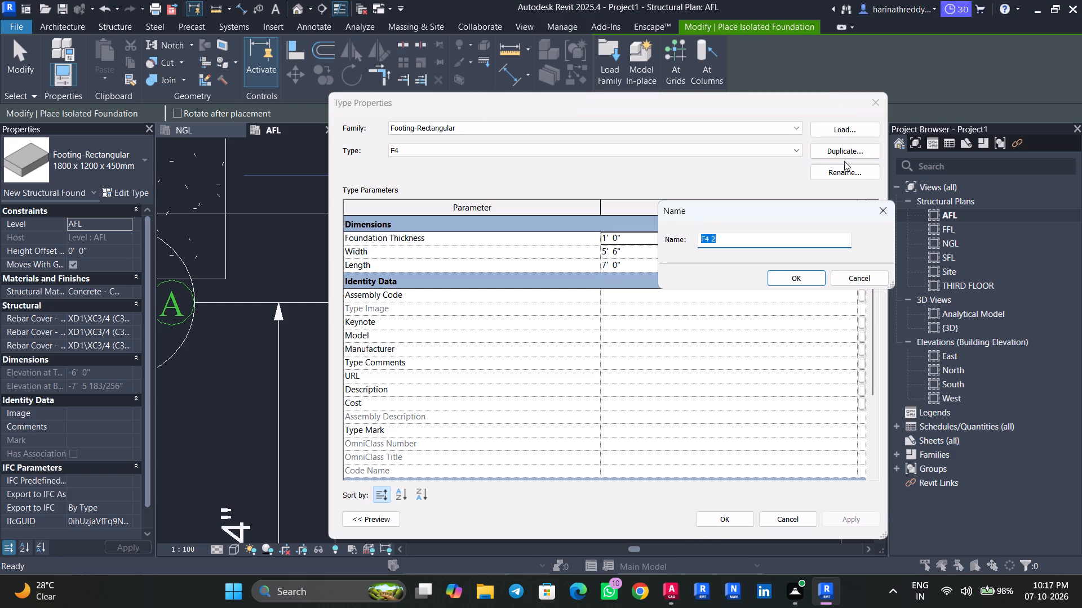
{"action": "type", "text": "F1"}
{"action": "key", "text": "space"}
{"action": "type", "text": "TOP"}
{"action": "left_click", "coordinate": [811, 271]}
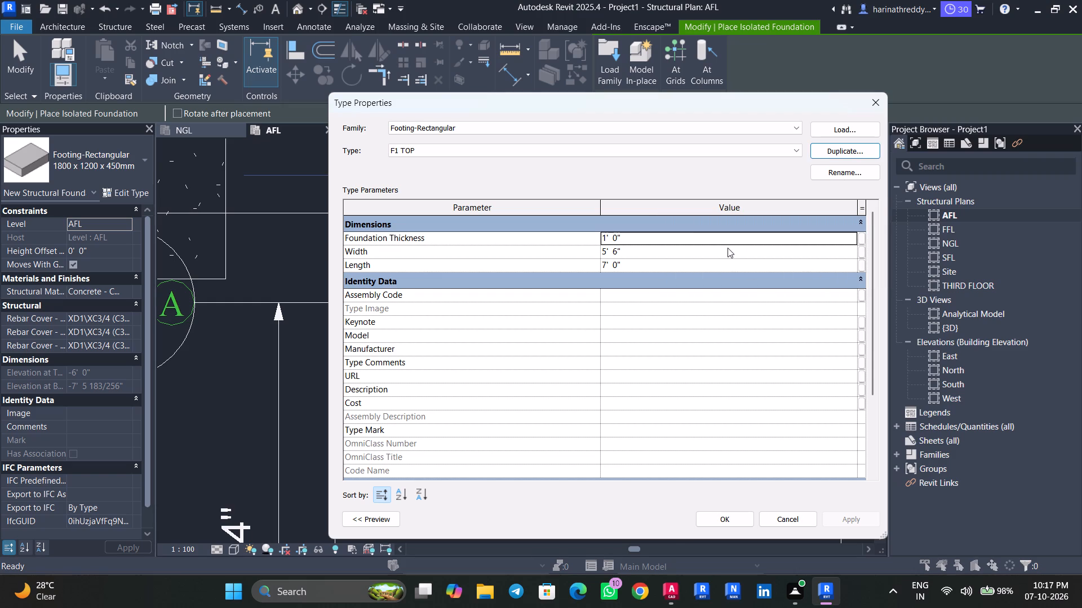
Set type F1 TOP's foundation thickness to 10" and both its width and length to 2'9", and apply the values.
{"action": "left_click", "coordinate": [699, 231]}
{"action": "left_click", "coordinate": [701, 218]}
{"action": "left_click", "coordinate": [693, 241]}
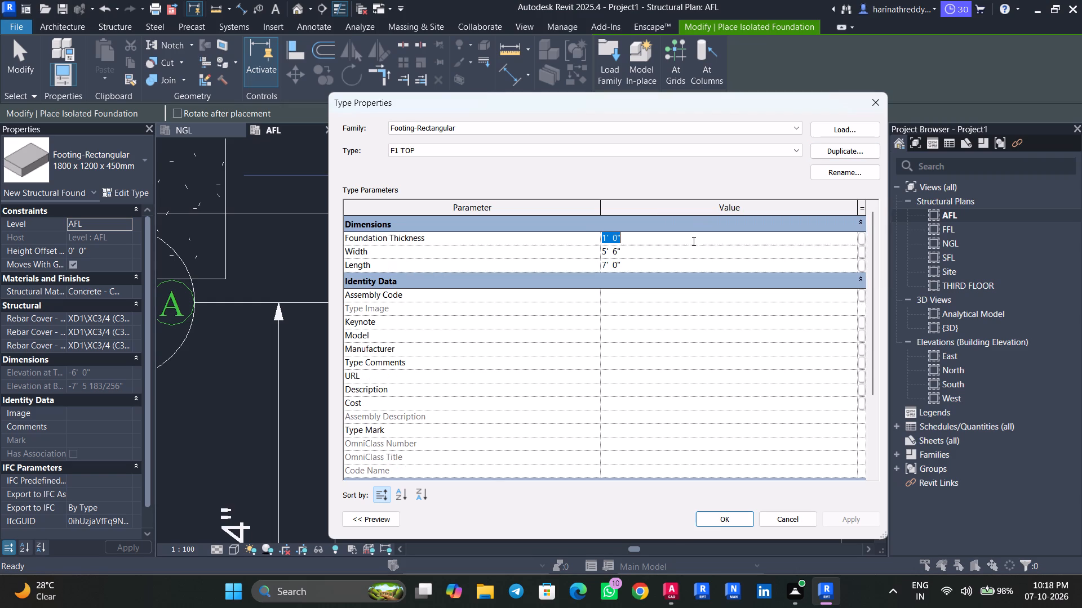
{"action": "type", "text": "10"}
{"action": "key", "text": "shift+quotedbl"}
{"action": "key", "text": "Return"}
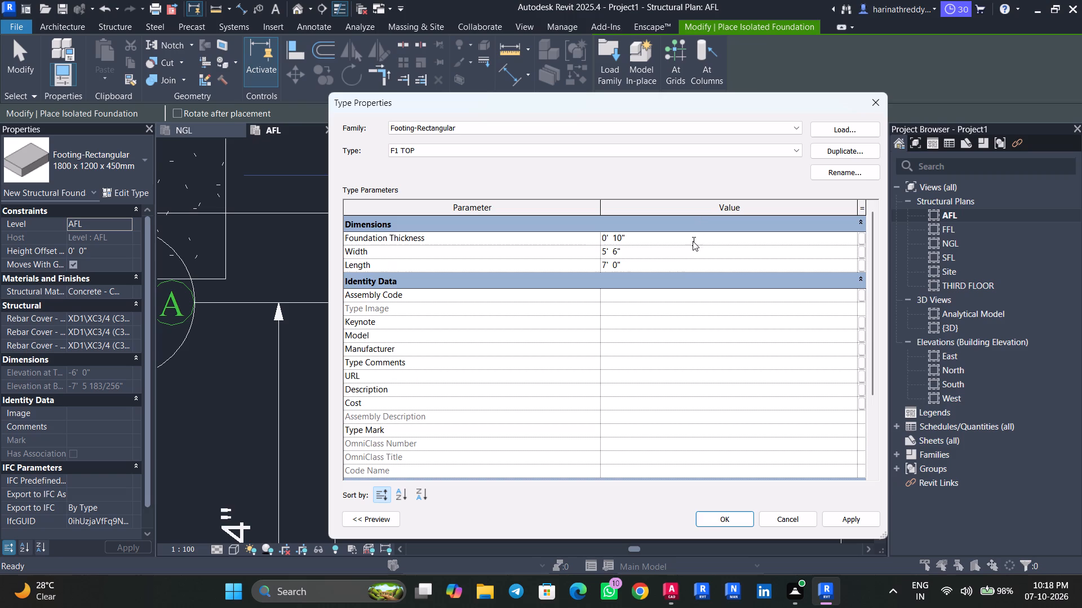
{"action": "left_click", "coordinate": [672, 256]}
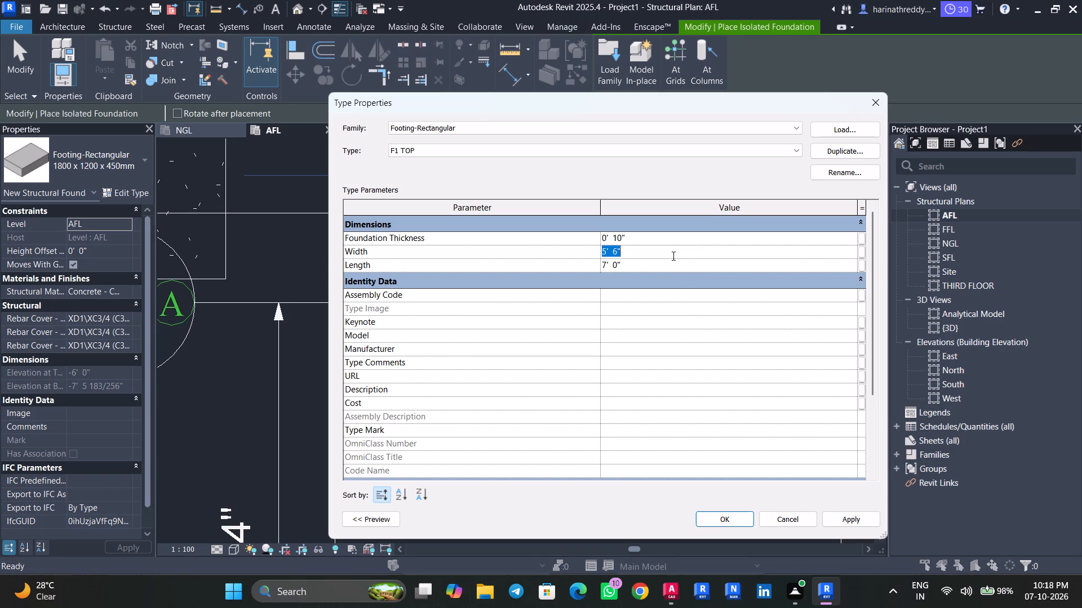
{"action": "type", "text": "2'9\""}
{"action": "key", "text": "Return"}
{"action": "left_click", "coordinate": [666, 270]}
{"action": "type", "text": "2'9\""}
{"action": "key", "text": "Return"}
{"action": "left_click", "coordinate": [845, 525]}
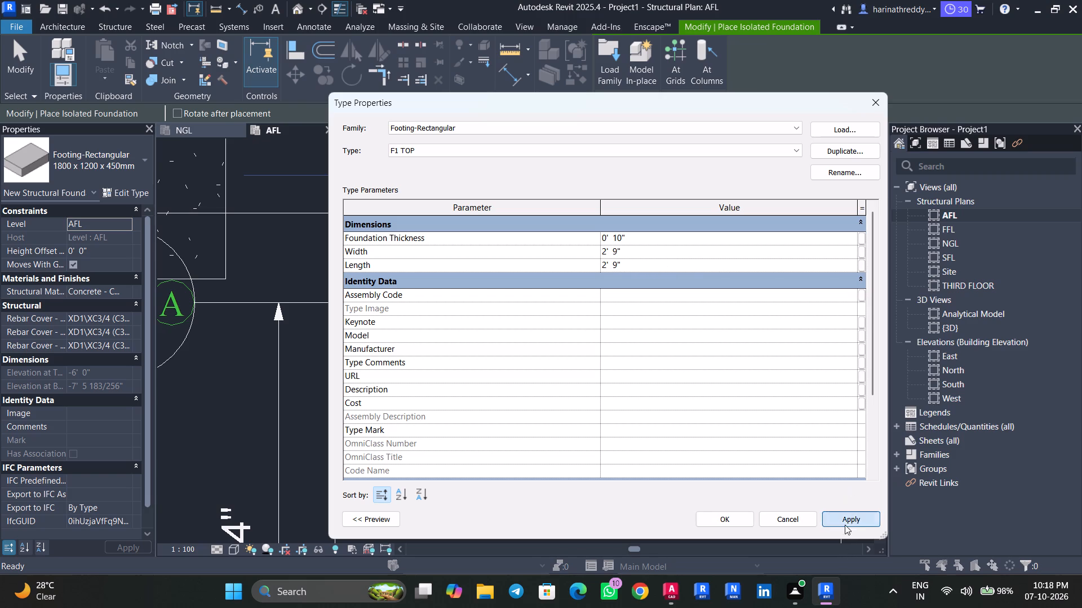
Duplicate type F1 TOP as a new footing type named F2 TOP.
{"action": "left_click", "coordinate": [861, 155]}
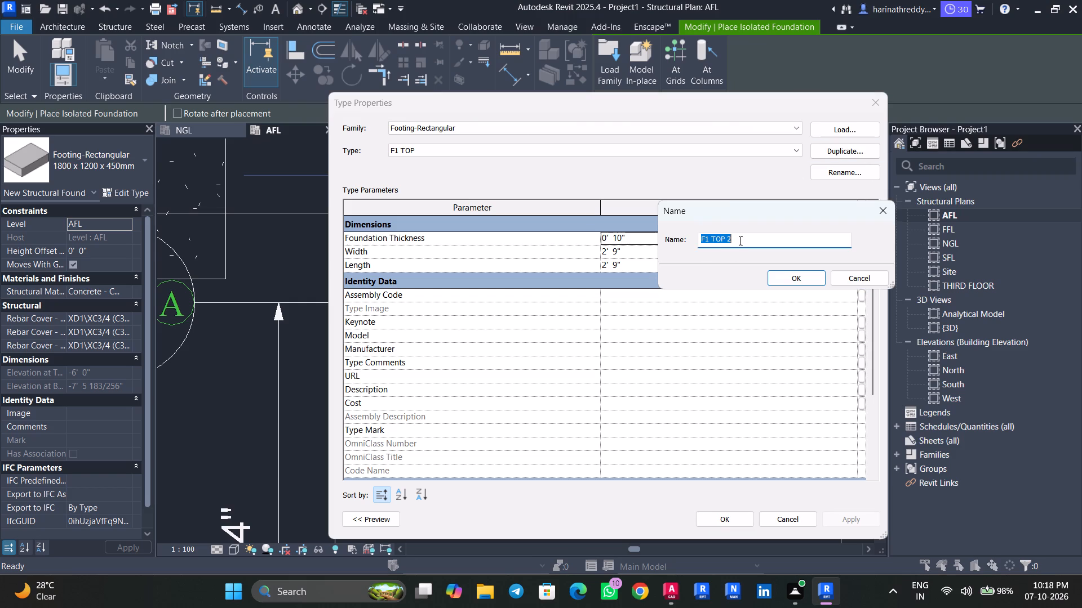
{"action": "left_click", "coordinate": [739, 240]}
{"action": "key", "text": "BackSpace"}
{"action": "key", "text": "Left"}
{"action": "key", "text": "Left"}
{"action": "key", "text": "Left"}
{"action": "key", "text": "Left"}
{"action": "key", "text": "Left"}
{"action": "key", "text": "BackSpace"}
{"action": "key", "text": "2"}
{"action": "left_click", "coordinate": [779, 277]}
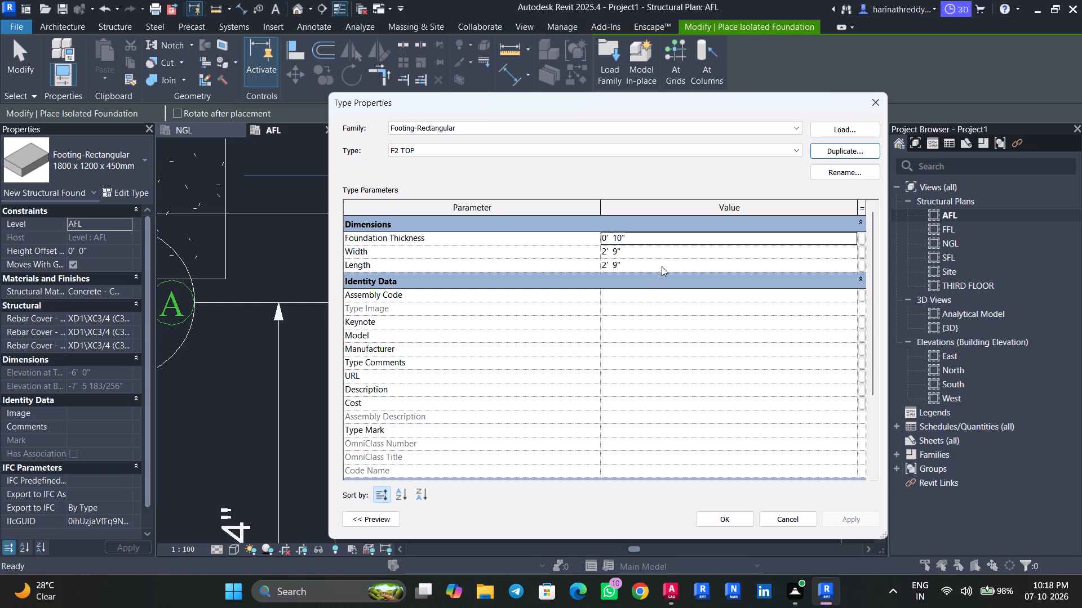
Set type F2 TOP's foundation thickness to 18", width to 3'6" and length to 4', and apply the values.
{"action": "left_click", "coordinate": [664, 243]}
{"action": "type", "text": "18\""}
{"action": "key", "text": "Return"}
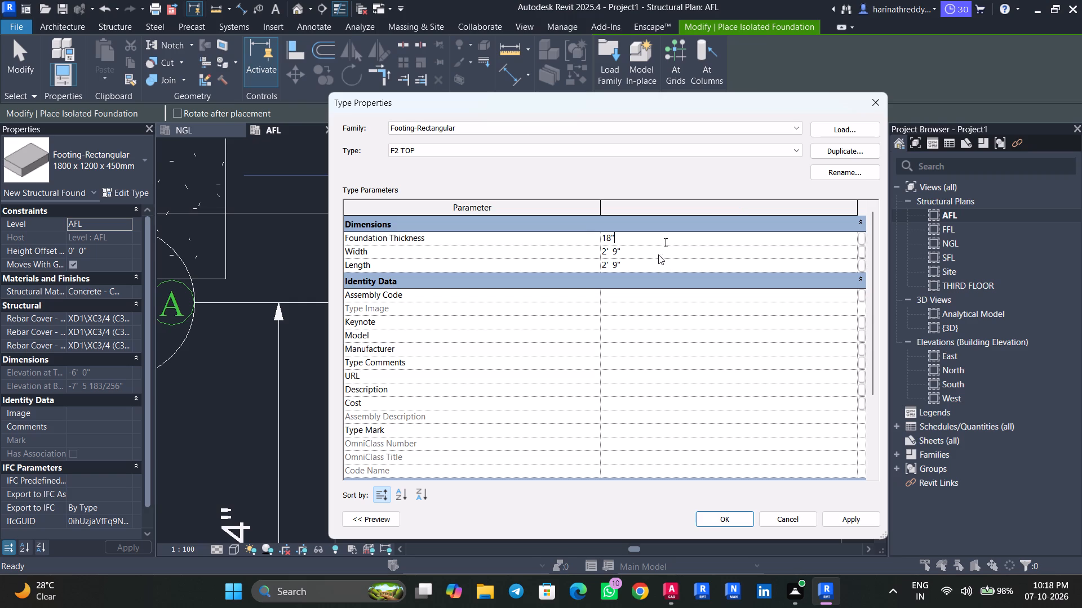
{"action": "left_click", "coordinate": [658, 245]}
{"action": "left_click", "coordinate": [661, 253]}
{"action": "type", "text": "3\\"}
{"action": "key", "text": "BackSpace"}
{"action": "type", "text": "'6\""}
{"action": "key", "text": "Return"}
{"action": "left_click", "coordinate": [659, 258]}
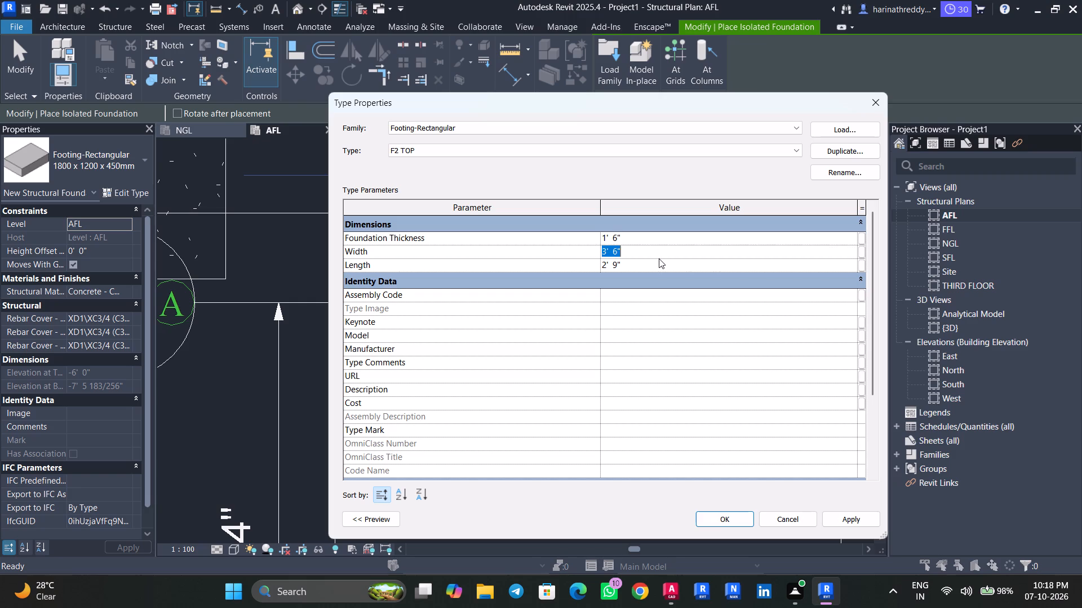
{"action": "left_click", "coordinate": [659, 260]}
{"action": "type", "text": "4'"}
{"action": "key", "text": "Return"}
{"action": "left_click", "coordinate": [854, 524]}
Duplicate type F2 TOP as a new footing type named "F3. TOP".
{"action": "left_click", "coordinate": [837, 147]}
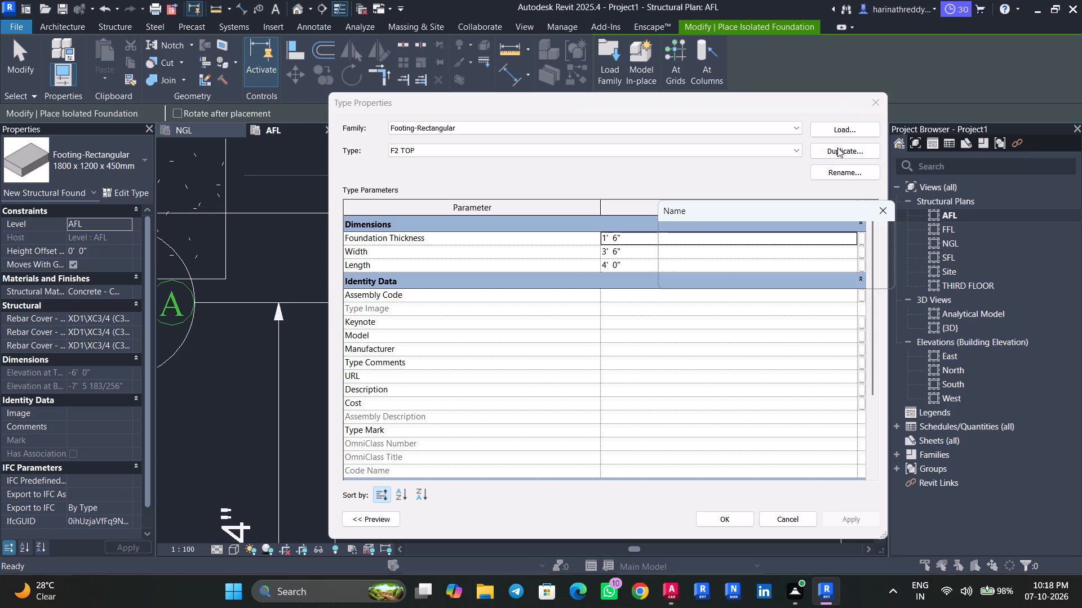
{"action": "left_click", "coordinate": [712, 245]}
{"action": "left_click", "coordinate": [707, 243]}
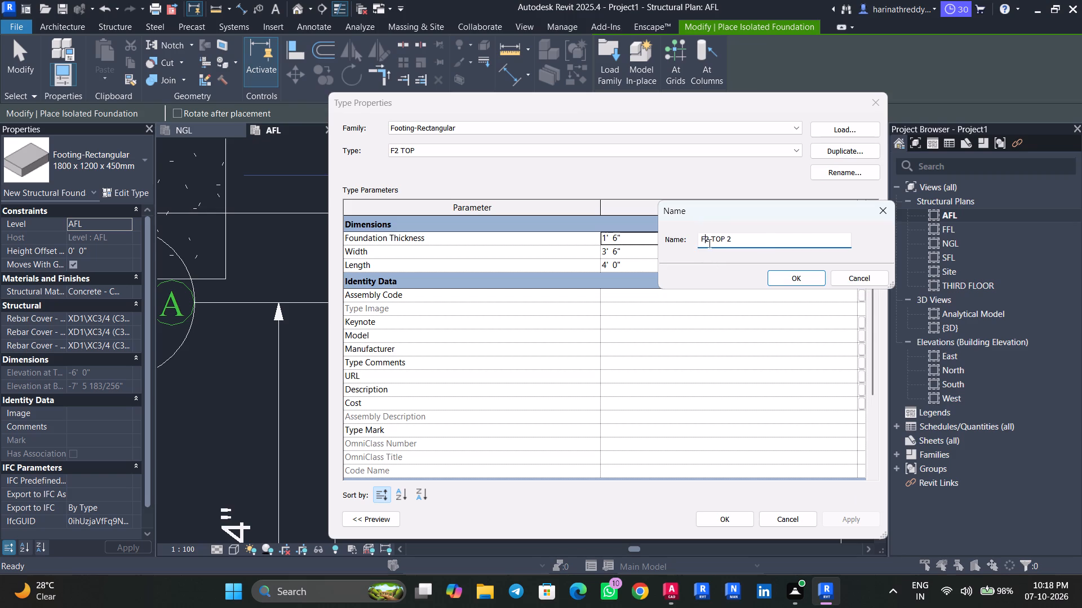
{"action": "left_click", "coordinate": [709, 242]}
{"action": "key", "text": "BackSpace"}
{"action": "type", "text": "3."}
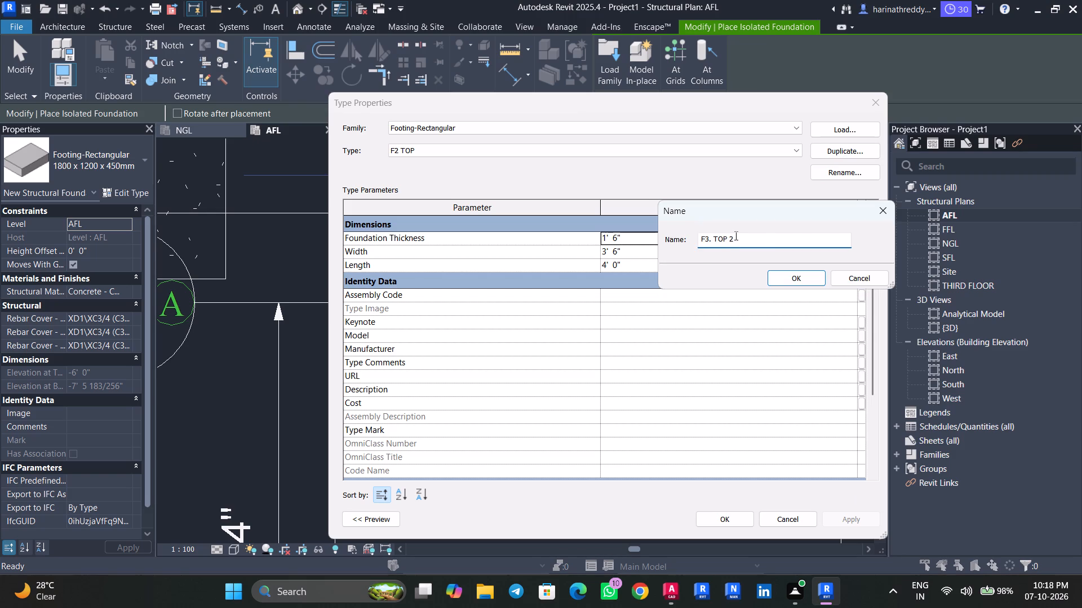
{"action": "left_click", "coordinate": [735, 235]}
{"action": "key", "text": "BackSpace"}
{"action": "left_click", "coordinate": [787, 281]}
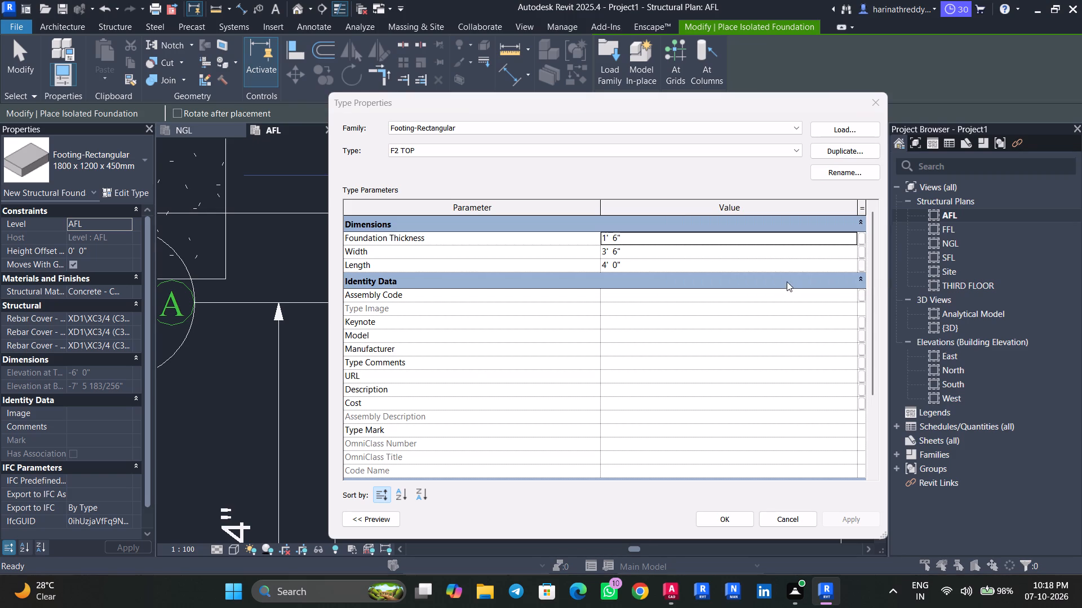
Rename the footing type "F3. TOP" as F3 TOP.
{"action": "left_click", "coordinate": [831, 173]}
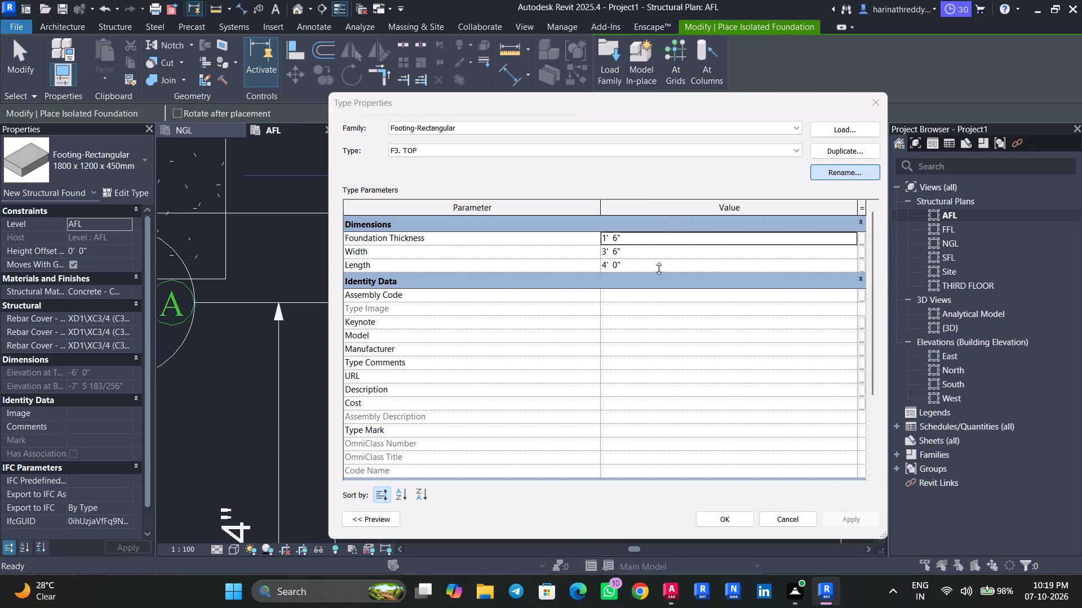
{"action": "left_click", "coordinate": [567, 323]}
{"action": "left_click", "coordinate": [563, 323]}
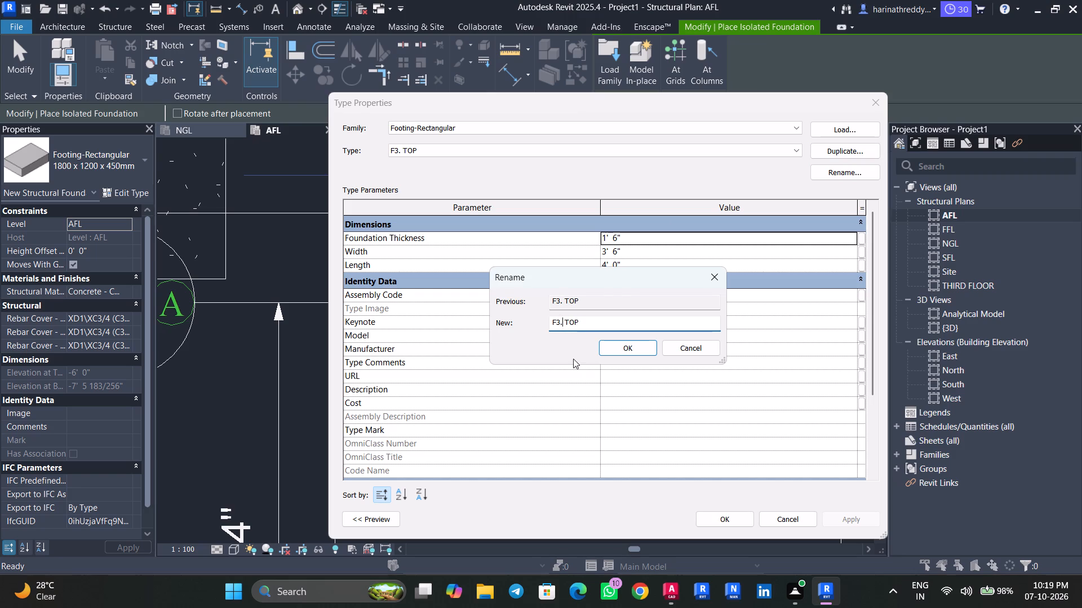
{"action": "key", "text": "BackSpace"}
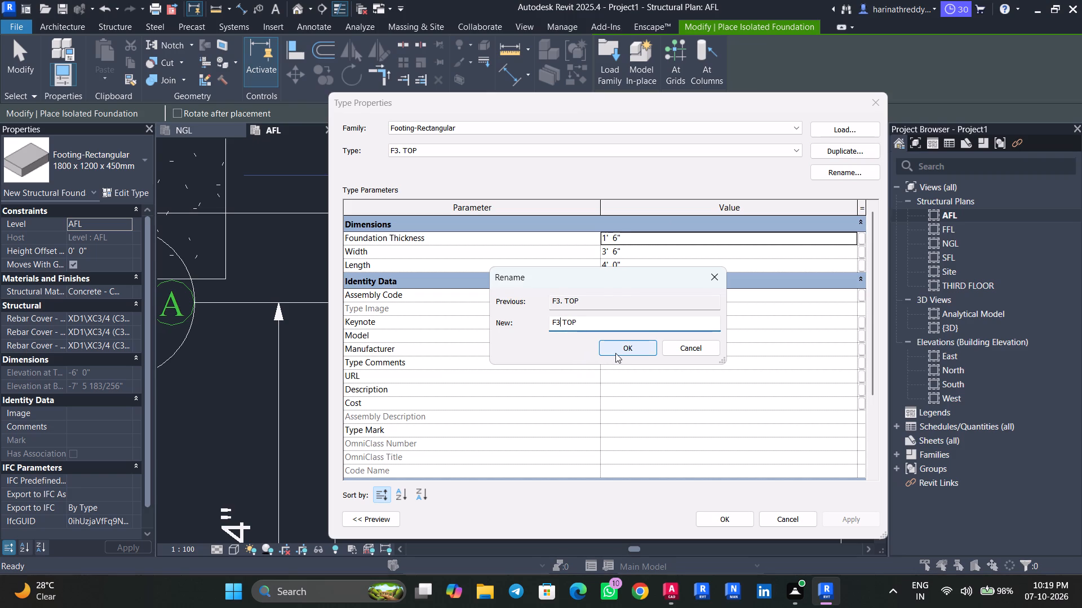
{"action": "left_click", "coordinate": [615, 353]}
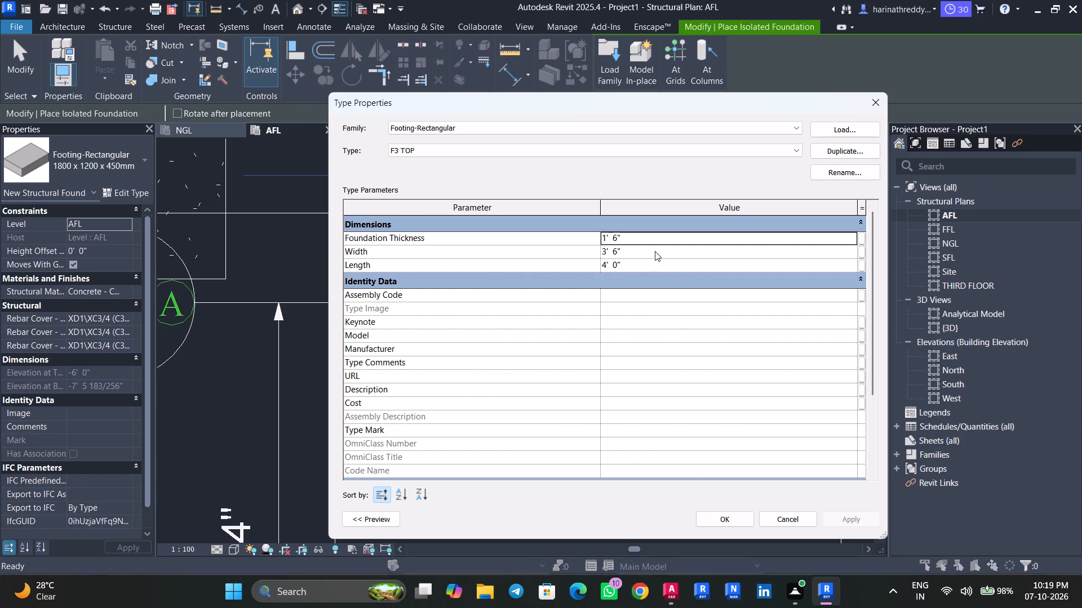
Set type F3 TOP's foundation thickness to 24", width to 4' and length to 4'6", and apply the values.
{"action": "left_click", "coordinate": [654, 240]}
{"action": "type", "text": "24\""}
{"action": "key", "text": "Return"}
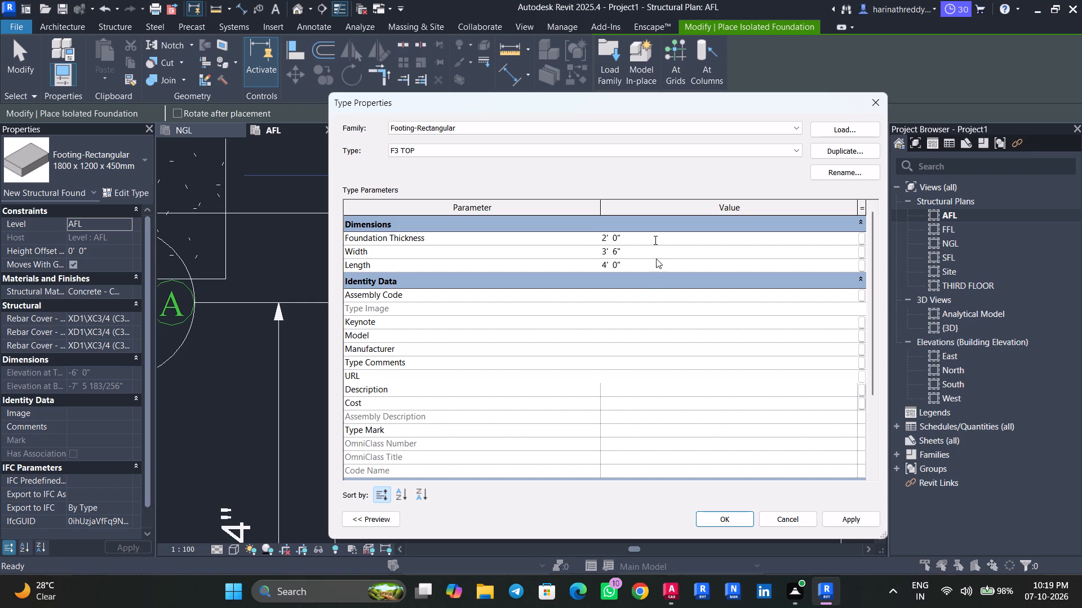
{"action": "left_click", "coordinate": [654, 253]}
{"action": "type", "text": "4'6\""}
{"action": "key", "text": "Return"}
{"action": "left_click", "coordinate": [649, 266]}
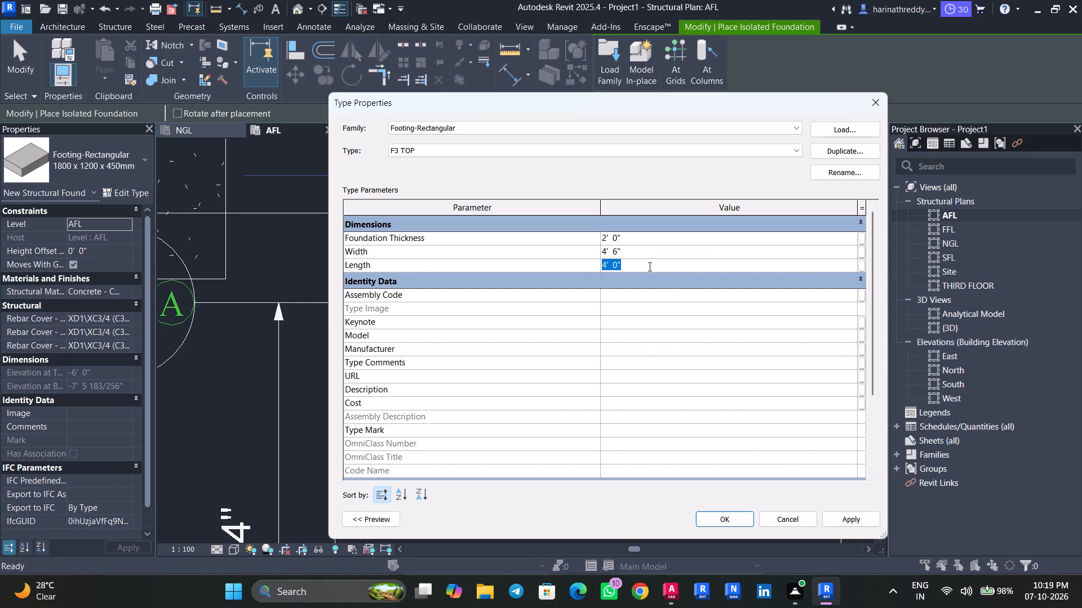
{"action": "left_click", "coordinate": [646, 254]}
{"action": "type", "text": "4'"}
{"action": "key", "text": "Return"}
{"action": "left_click", "coordinate": [636, 270]}
{"action": "type", "text": "4'6\""}
{"action": "key", "text": "Return"}
{"action": "left_click", "coordinate": [846, 521]}
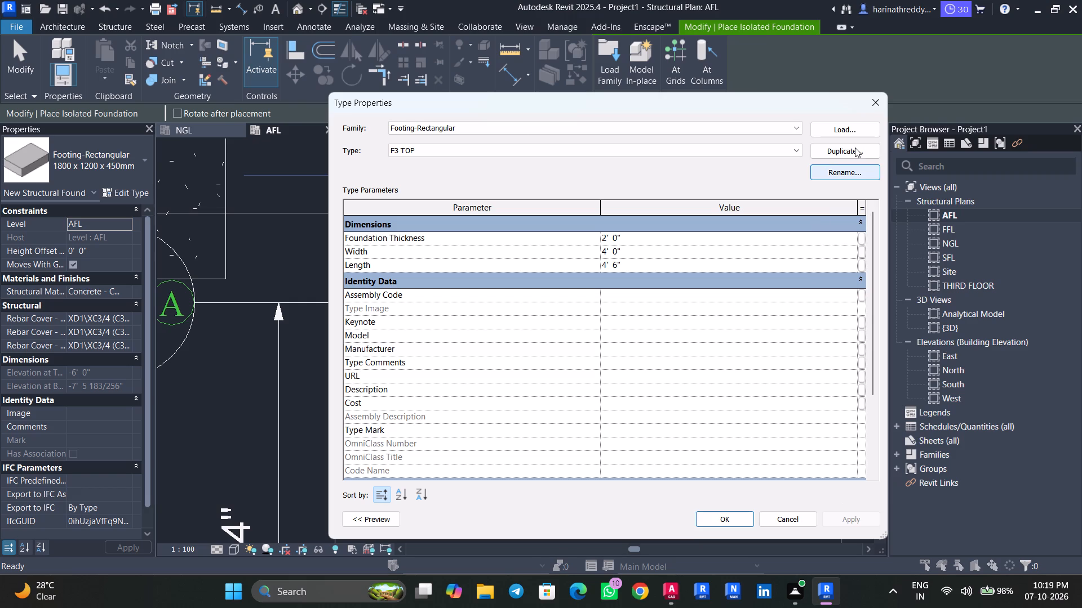
Duplicate type F3 TOP as a new footing type named F4 TOP.
{"action": "left_click", "coordinate": [855, 147]}
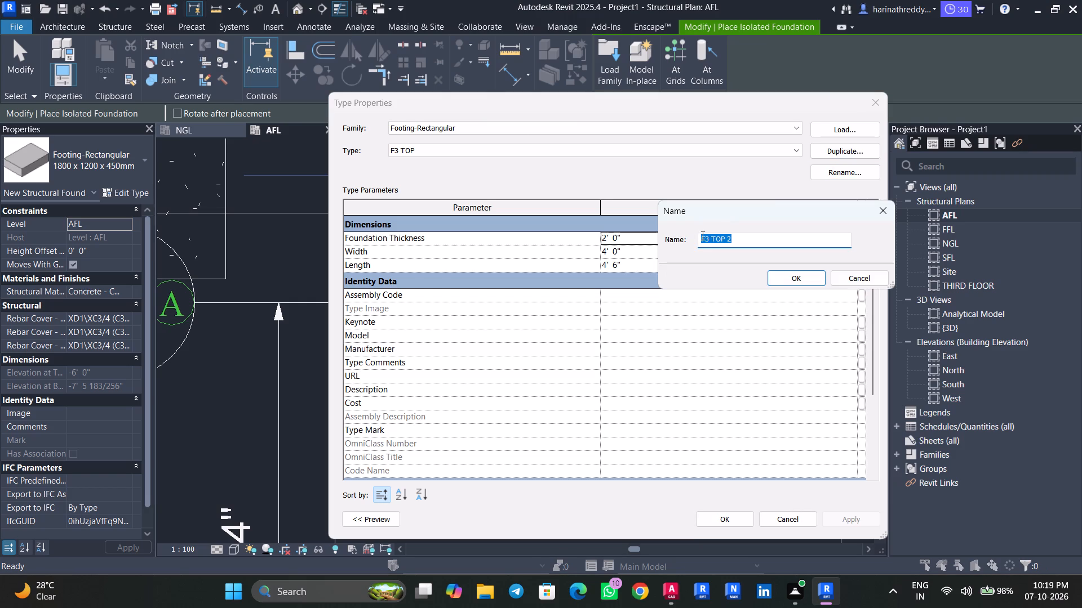
{"action": "left_click", "coordinate": [712, 239]}
{"action": "left_click", "coordinate": [707, 243]}
{"action": "key", "text": "BackSpace"}
{"action": "key", "text": "4"}
{"action": "left_click", "coordinate": [739, 238]}
{"action": "key", "text": "BackSpace"}
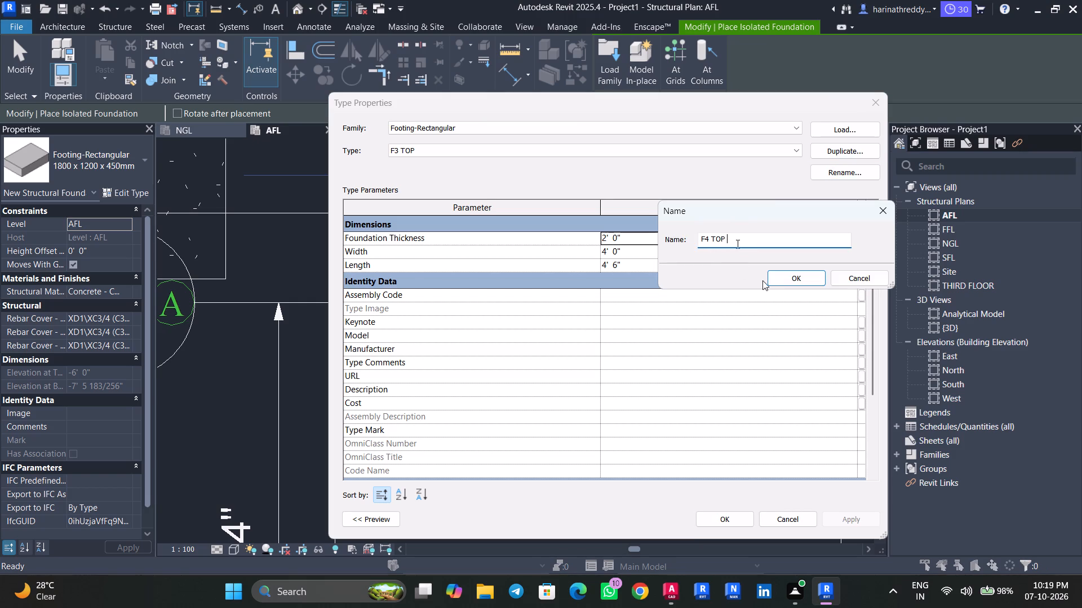
{"action": "left_click", "coordinate": [764, 280]}
{"action": "left_click", "coordinate": [775, 279]}
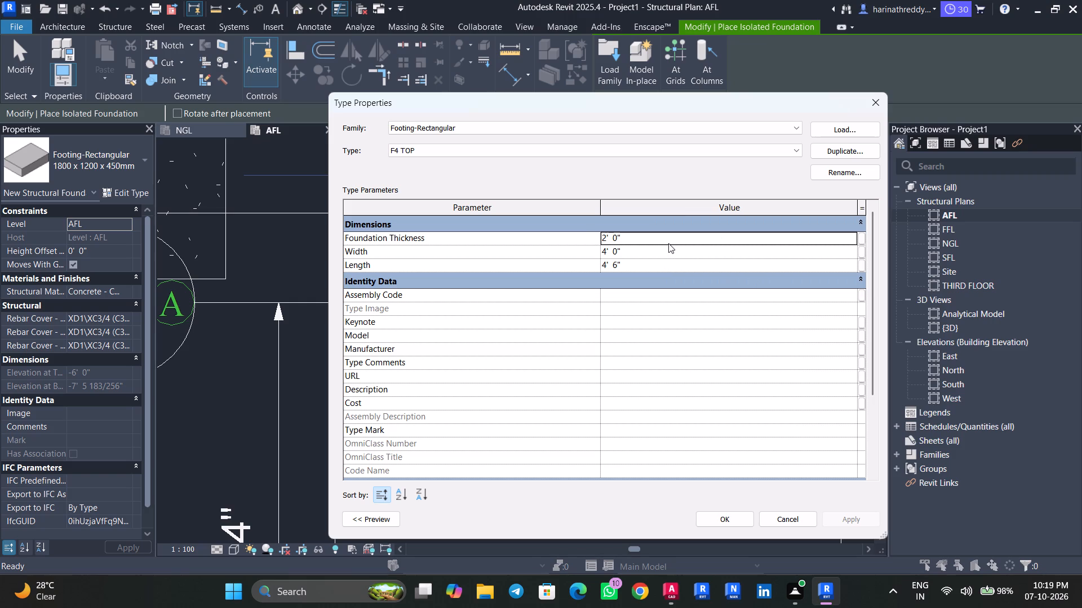
Set type F4 TOP's foundation thickness to 24" and length to 5', apply the values and close the type properties.
{"action": "left_click", "coordinate": [668, 243]}
{"action": "type", "text": "24\""}
{"action": "key", "text": "Return"}
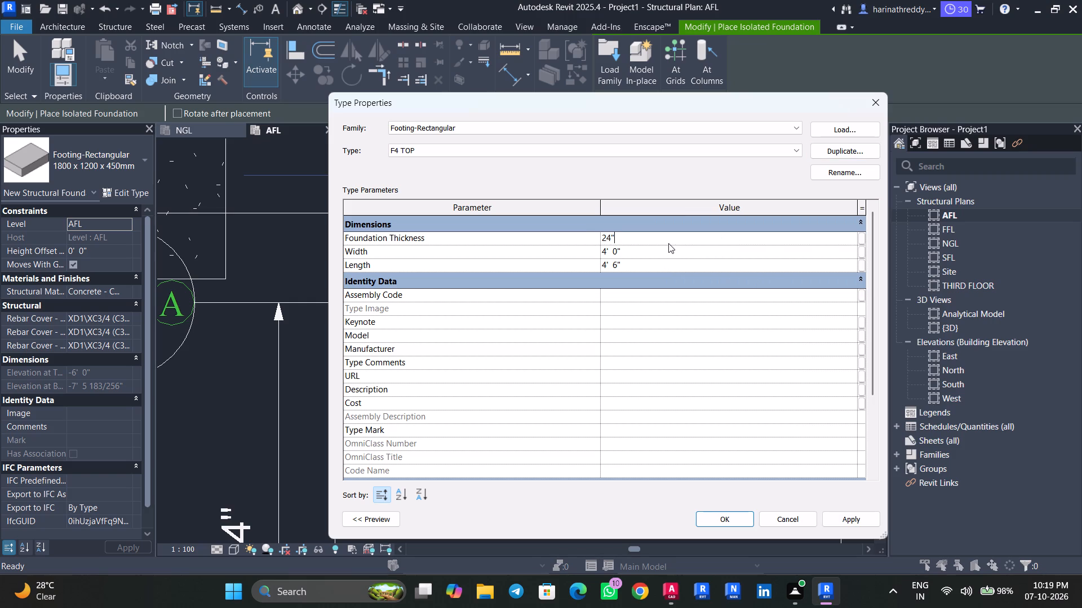
{"action": "left_click", "coordinate": [649, 267]}
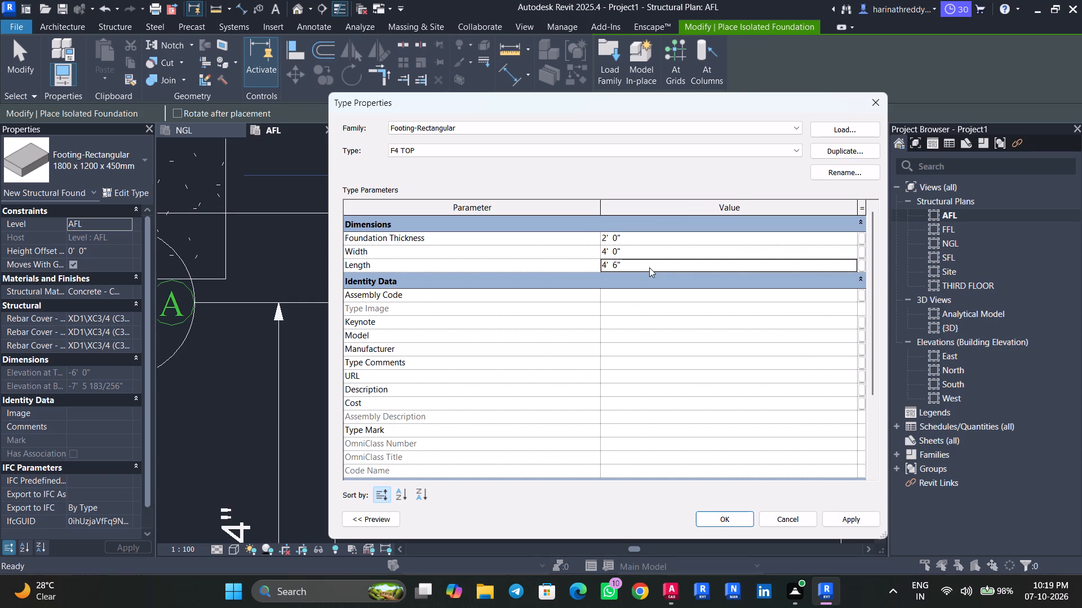
{"action": "type", "text": "5'"}
{"action": "key", "text": "Return"}
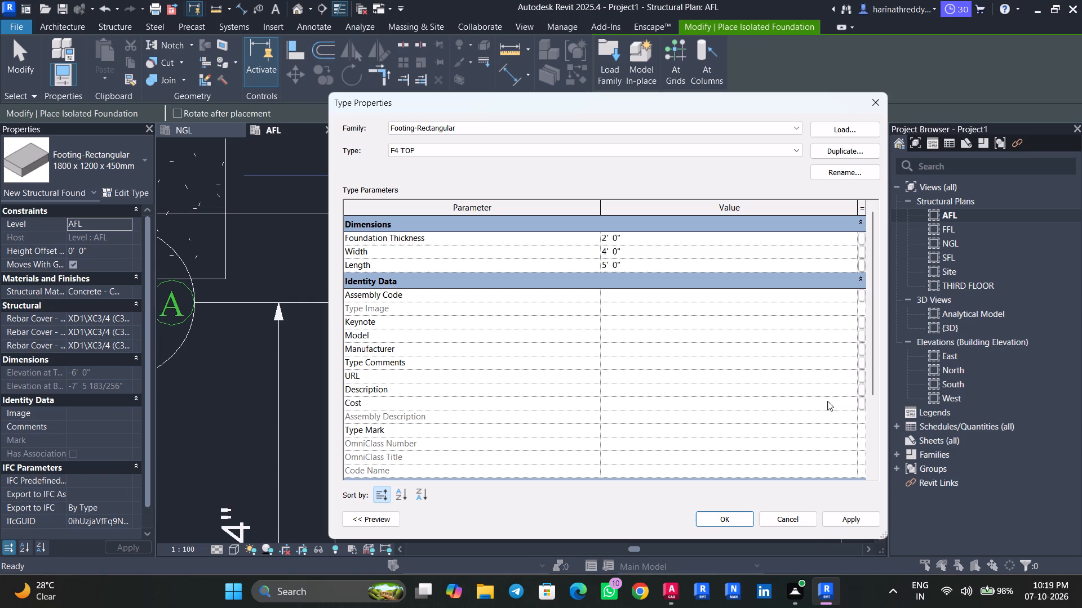
{"action": "left_click", "coordinate": [841, 521]}
{"action": "left_click", "coordinate": [709, 517]}
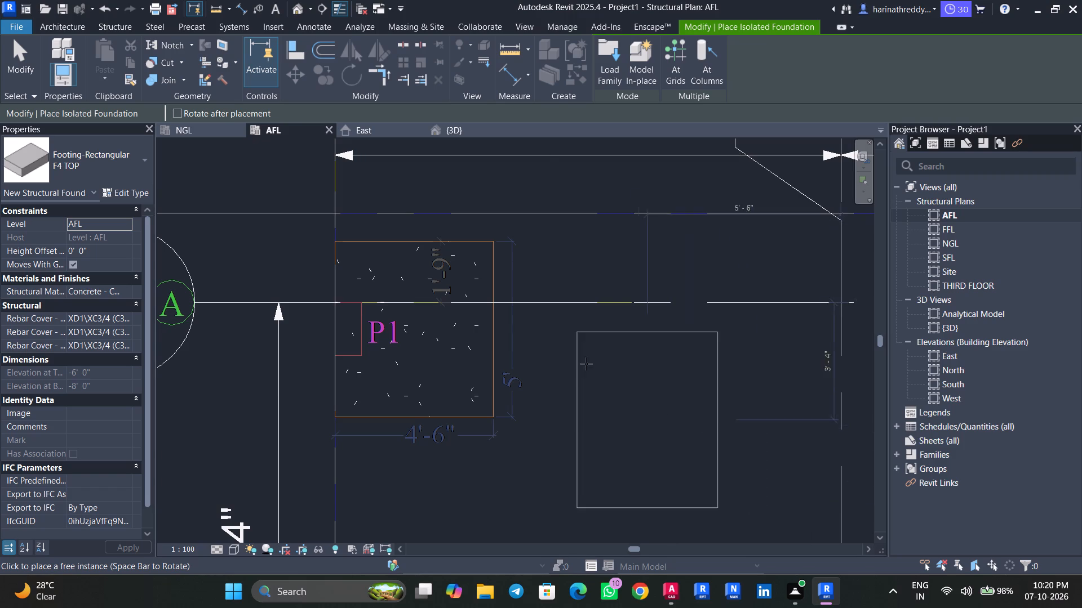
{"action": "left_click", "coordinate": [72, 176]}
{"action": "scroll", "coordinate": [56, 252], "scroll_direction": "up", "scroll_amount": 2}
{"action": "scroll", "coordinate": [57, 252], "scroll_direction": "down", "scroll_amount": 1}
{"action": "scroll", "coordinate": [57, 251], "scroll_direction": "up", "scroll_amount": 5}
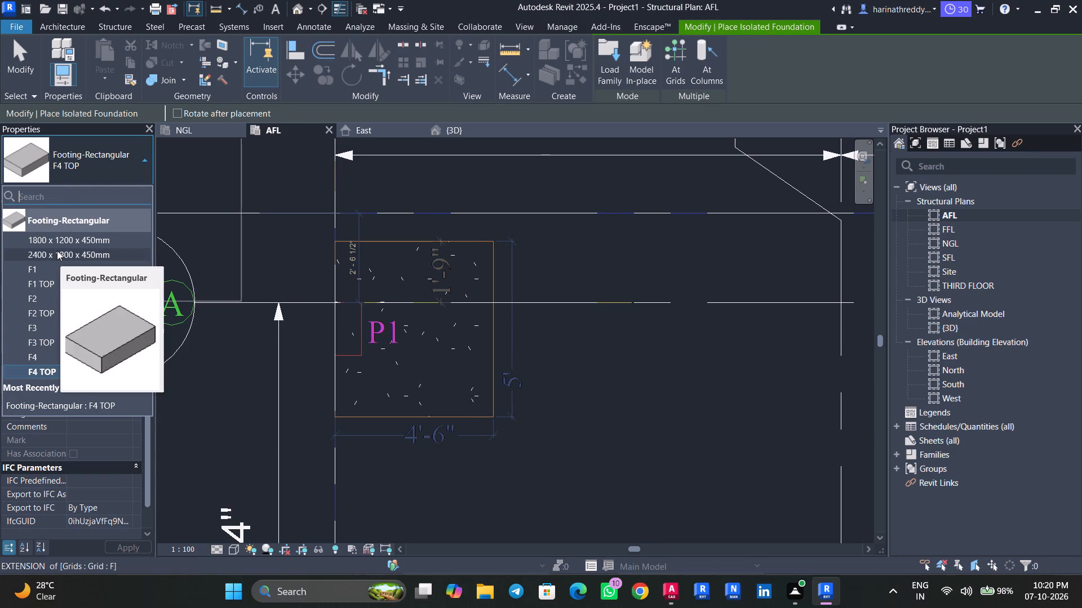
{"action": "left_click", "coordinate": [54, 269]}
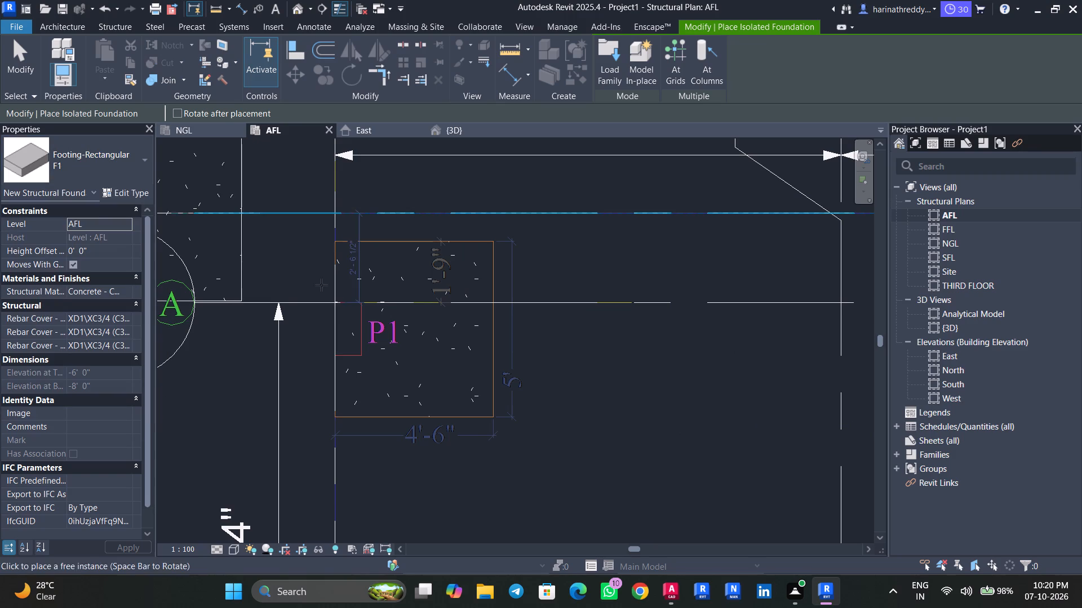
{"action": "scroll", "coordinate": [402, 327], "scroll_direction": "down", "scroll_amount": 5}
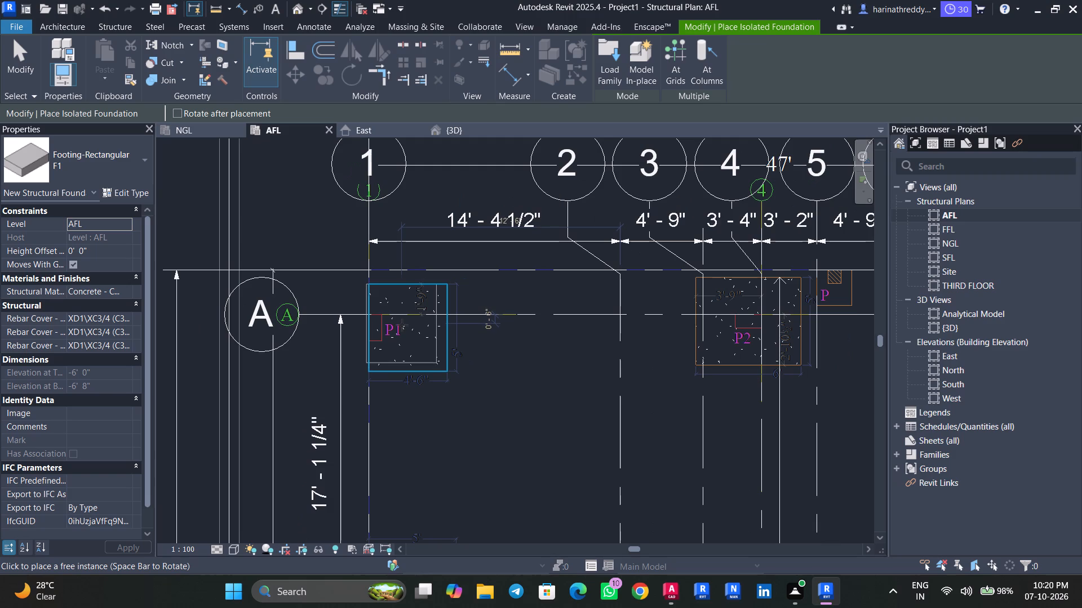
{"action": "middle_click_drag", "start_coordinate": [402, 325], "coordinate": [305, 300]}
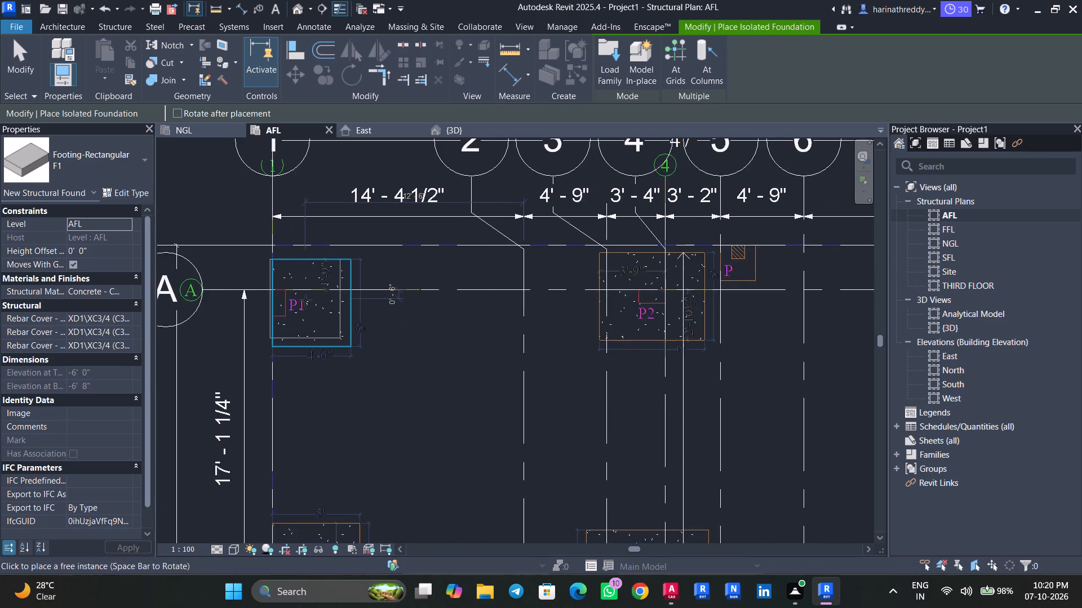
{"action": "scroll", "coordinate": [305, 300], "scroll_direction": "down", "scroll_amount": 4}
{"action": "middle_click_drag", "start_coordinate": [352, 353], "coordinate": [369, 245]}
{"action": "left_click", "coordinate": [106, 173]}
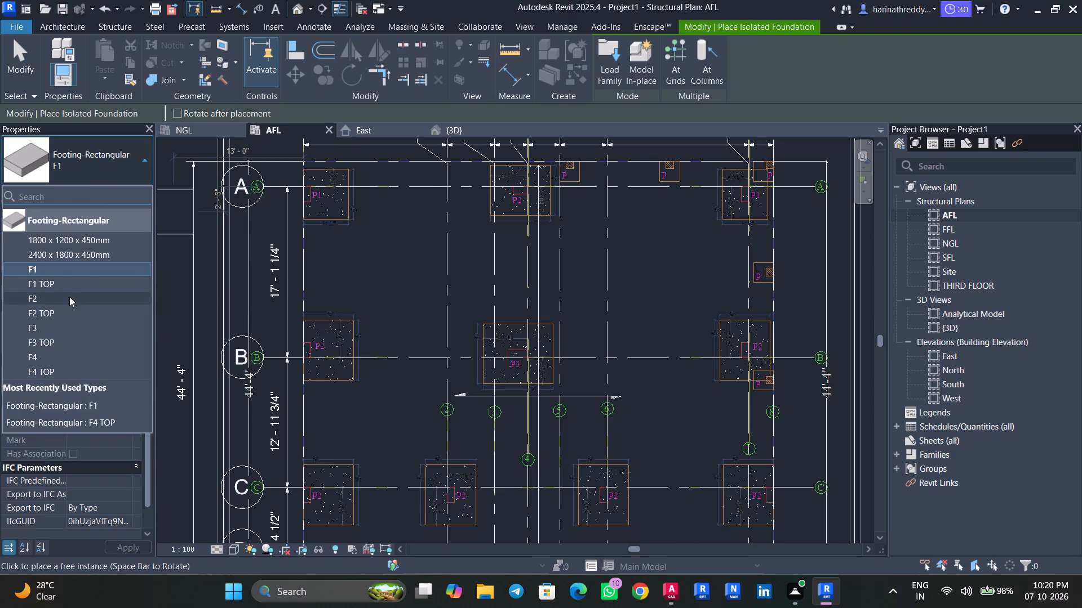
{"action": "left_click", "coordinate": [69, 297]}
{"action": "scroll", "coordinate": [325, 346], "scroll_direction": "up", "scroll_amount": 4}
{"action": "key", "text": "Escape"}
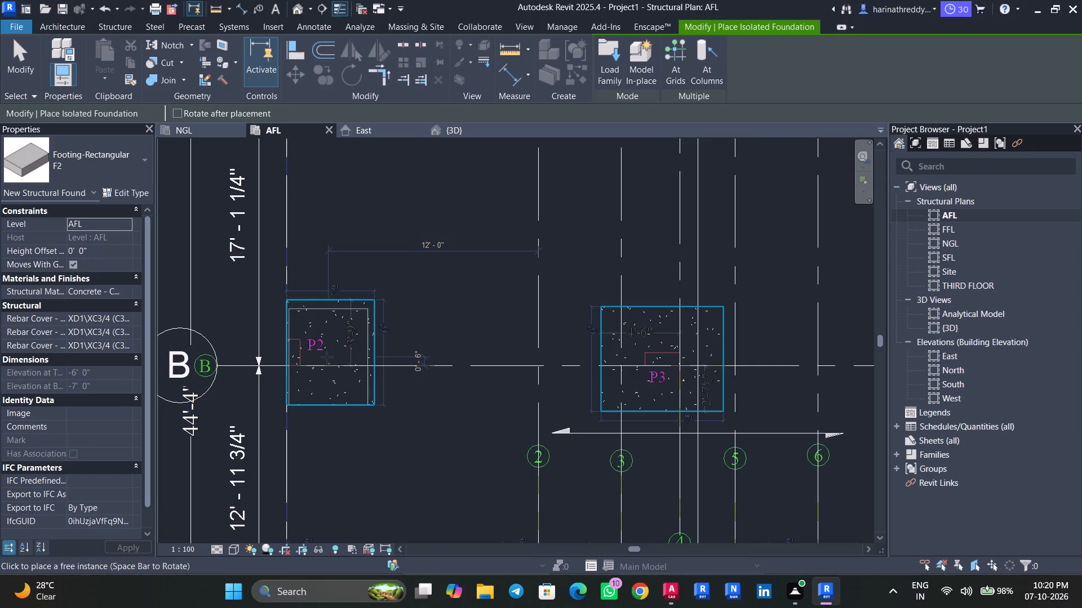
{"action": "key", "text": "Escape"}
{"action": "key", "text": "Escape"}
Delete the foundation span direction symbol just below the P3 footing near grid B.
{"action": "middle_click_drag", "start_coordinate": [398, 296], "coordinate": [337, 293]}
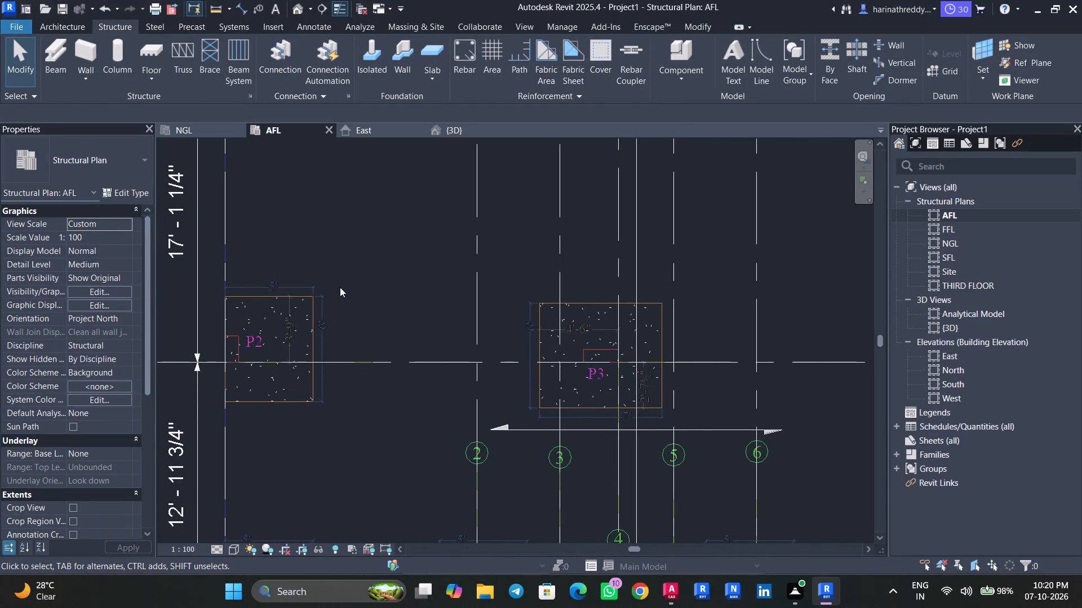
{"action": "scroll", "coordinate": [340, 287], "scroll_direction": "down", "scroll_amount": 8}
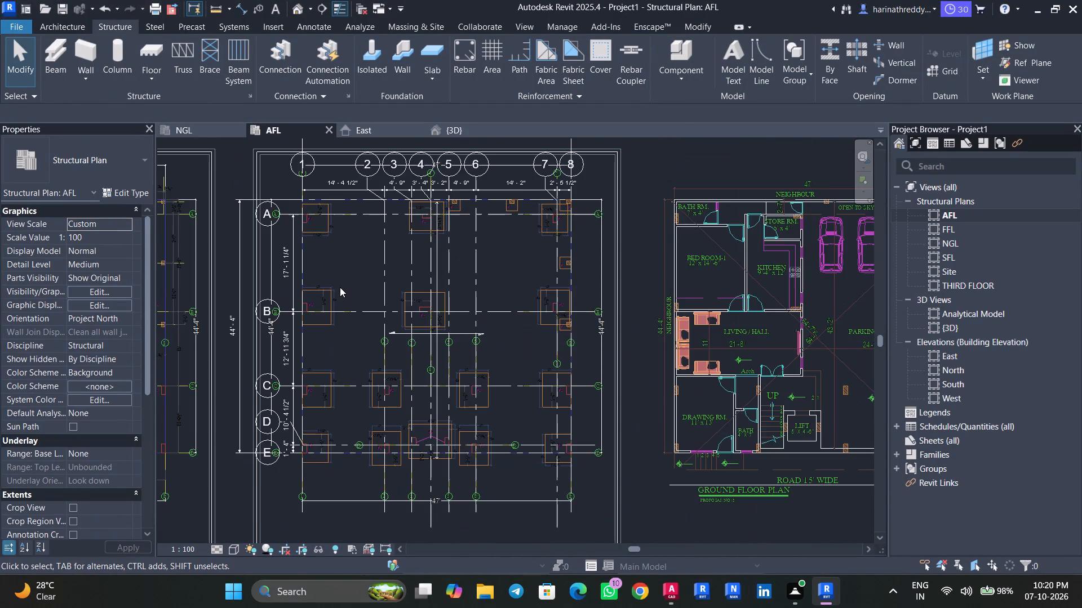
{"action": "scroll", "coordinate": [340, 287], "scroll_direction": "down", "scroll_amount": 5}
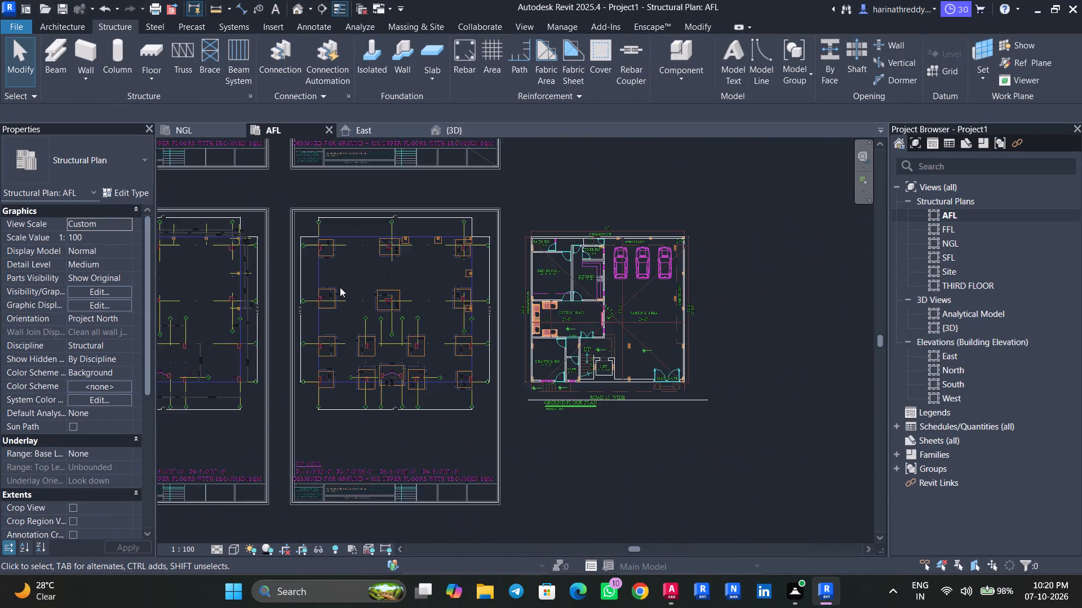
{"action": "scroll", "coordinate": [340, 287], "scroll_direction": "up", "scroll_amount": 6}
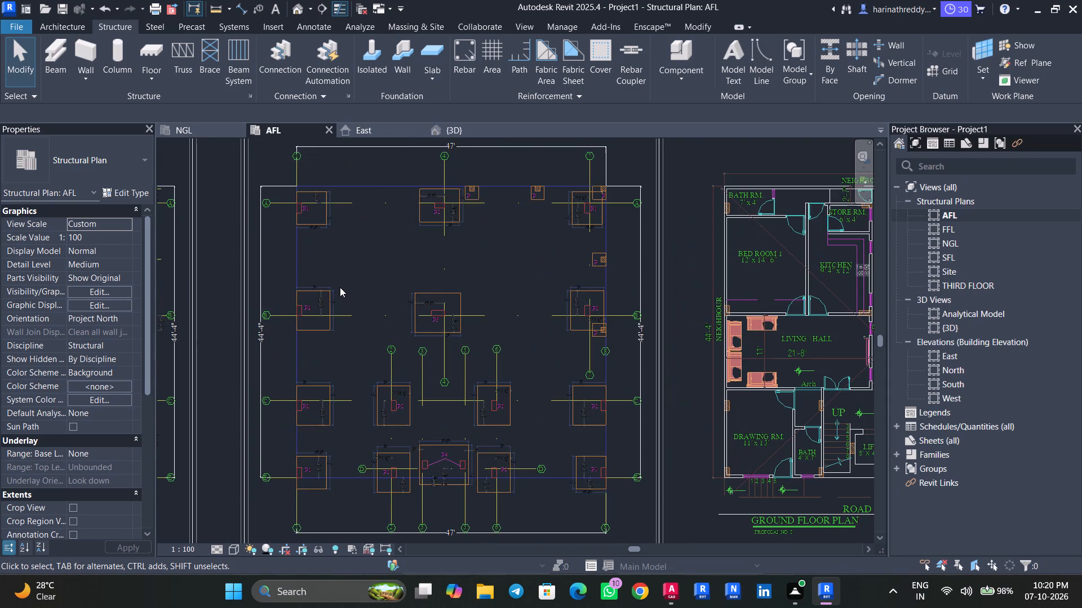
{"action": "scroll", "coordinate": [340, 287], "scroll_direction": "up", "scroll_amount": 4}
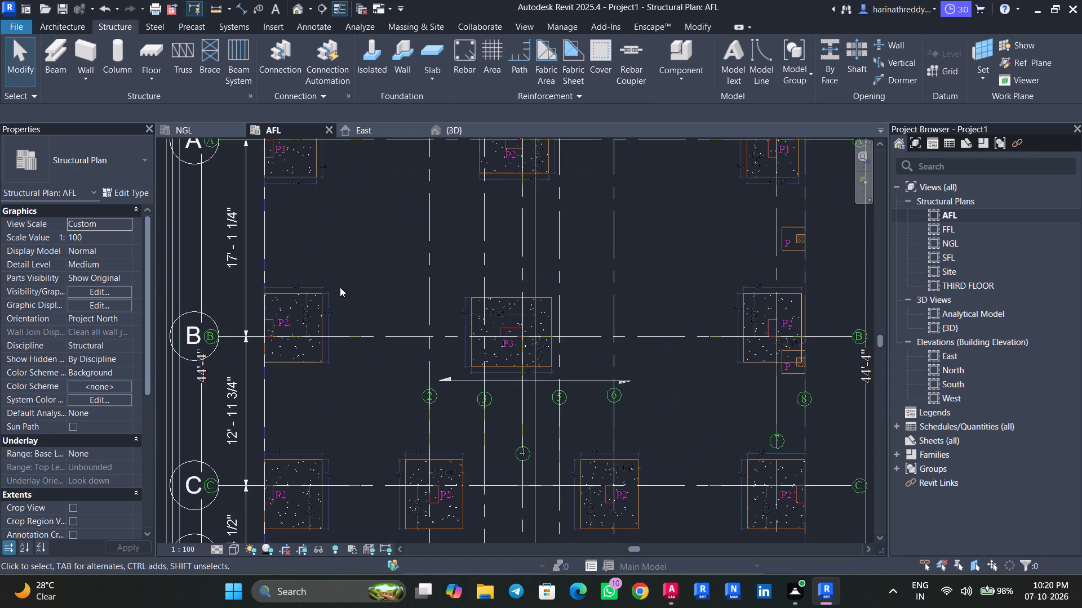
{"action": "scroll", "coordinate": [340, 287], "scroll_direction": "up", "scroll_amount": 2}
{"action": "middle_click_drag", "start_coordinate": [335, 266], "coordinate": [351, 314]}
{"action": "scroll", "coordinate": [351, 314], "scroll_direction": "up", "scroll_amount": 1}
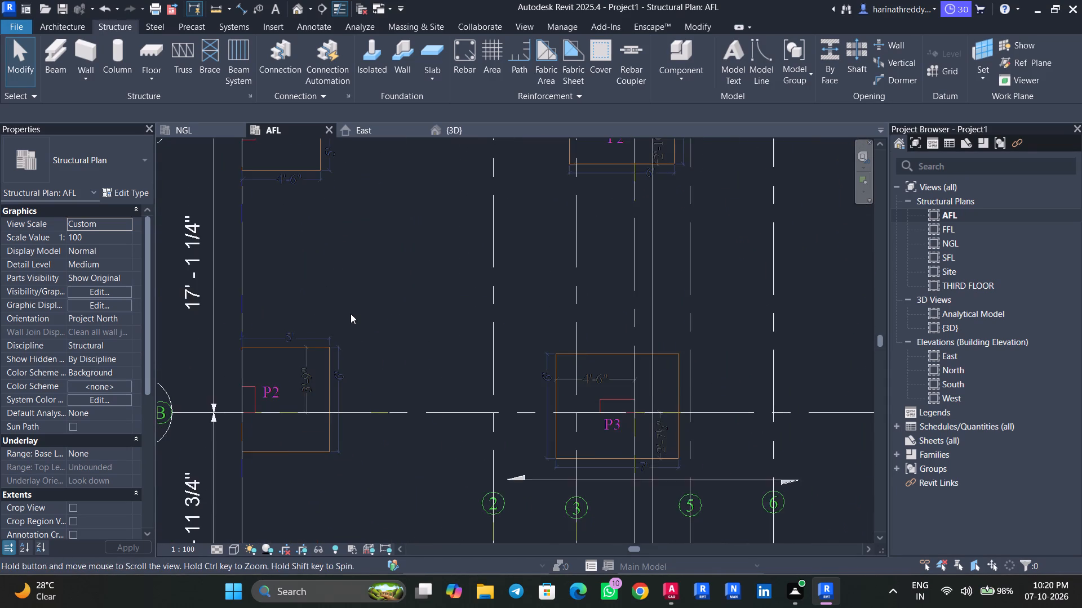
{"action": "scroll", "coordinate": [351, 314], "scroll_direction": "down", "scroll_amount": 3}
{"action": "left_click", "coordinate": [488, 426]}
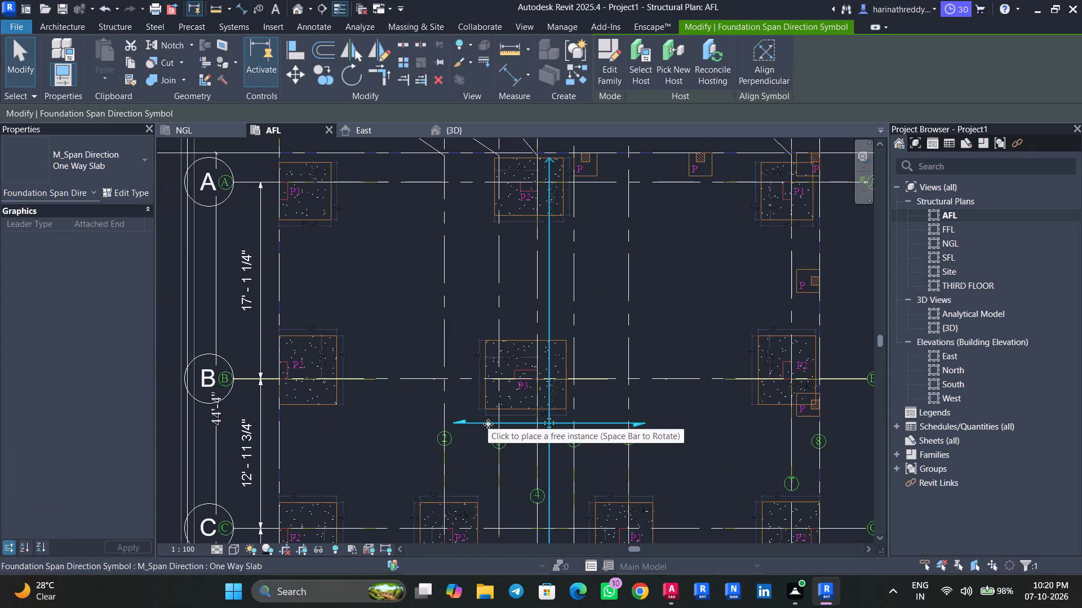
{"action": "key", "text": "Delete"}
Examine the footing layout on the AFL plan and the P1 footing outline at grids A and 1.
{"action": "middle_click_drag", "start_coordinate": [371, 247], "coordinate": [402, 370]}
{"action": "scroll", "coordinate": [282, 271], "scroll_direction": "up", "scroll_amount": 2}
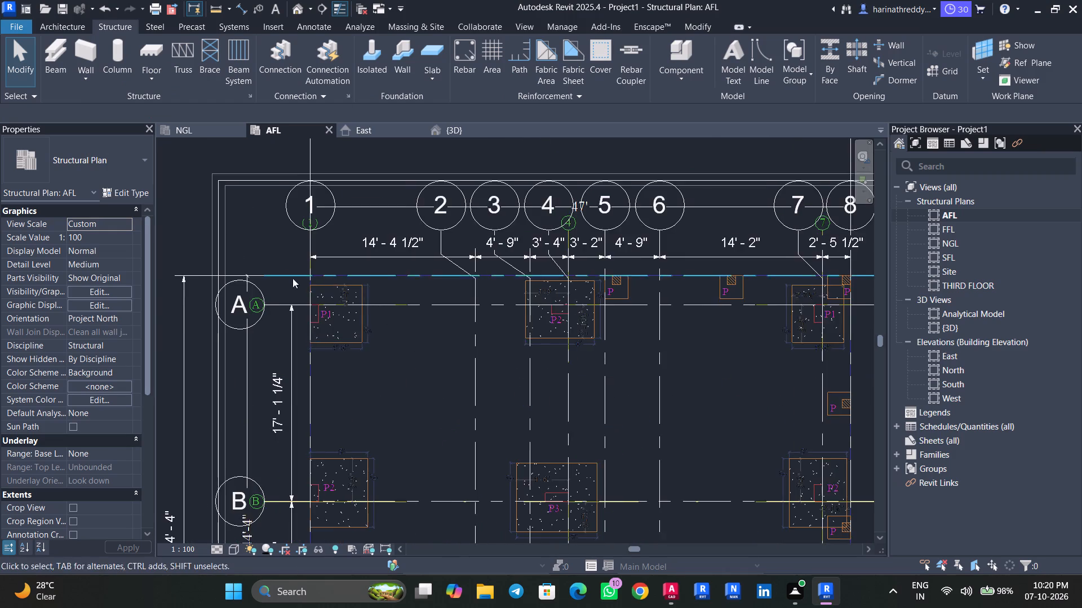
{"action": "scroll", "coordinate": [292, 278], "scroll_direction": "up", "scroll_amount": 7}
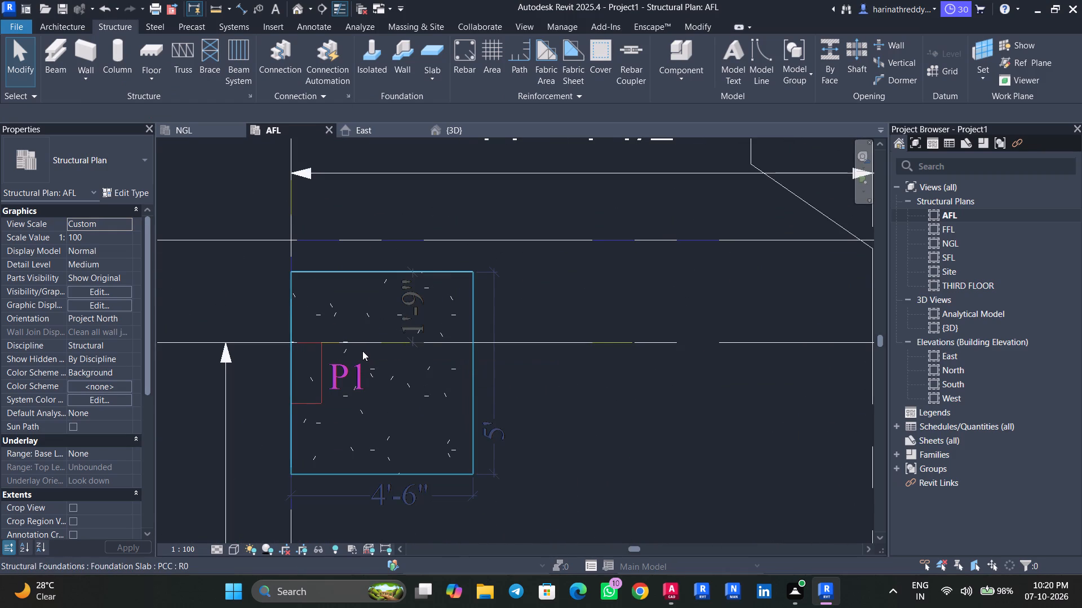
{"action": "scroll", "coordinate": [362, 351], "scroll_direction": "down", "scroll_amount": 3}
{"action": "scroll", "coordinate": [362, 351], "scroll_direction": "up", "scroll_amount": 1}
{"action": "scroll", "coordinate": [362, 351], "scroll_direction": "down", "scroll_amount": 13}
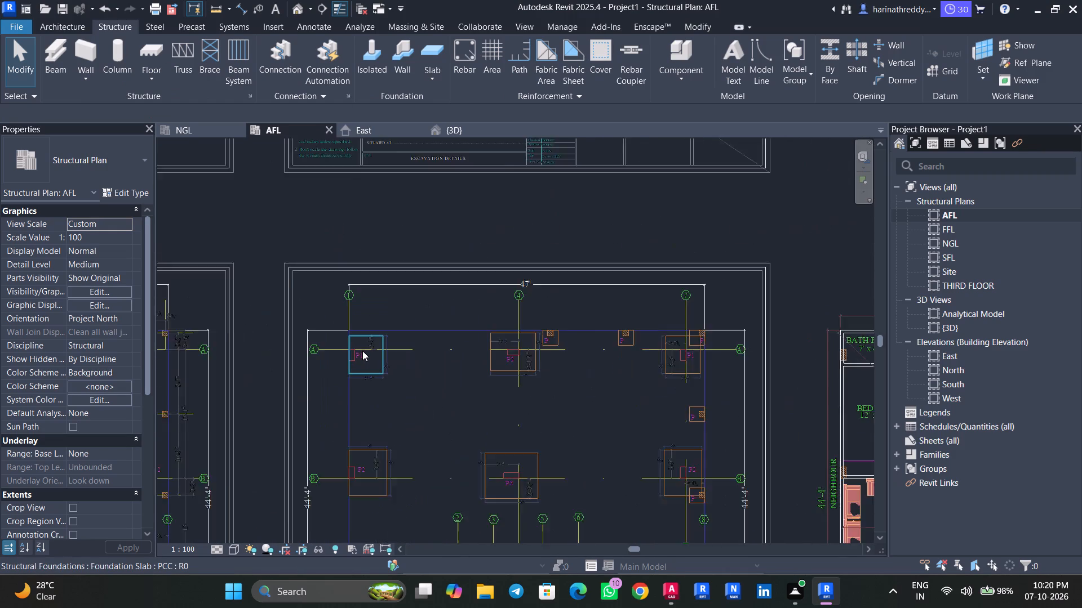
{"action": "scroll", "coordinate": [362, 351], "scroll_direction": "down", "scroll_amount": 3}
{"action": "middle_click_drag", "start_coordinate": [380, 382], "coordinate": [409, 296]}
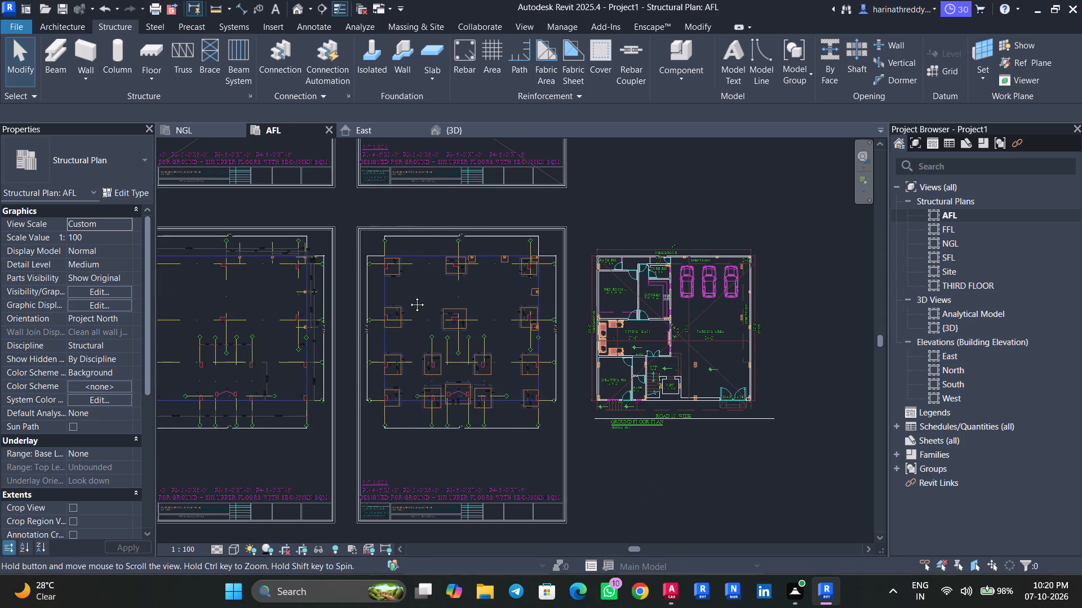
{"action": "middle_click_drag", "start_coordinate": [409, 296], "coordinate": [419, 424]}
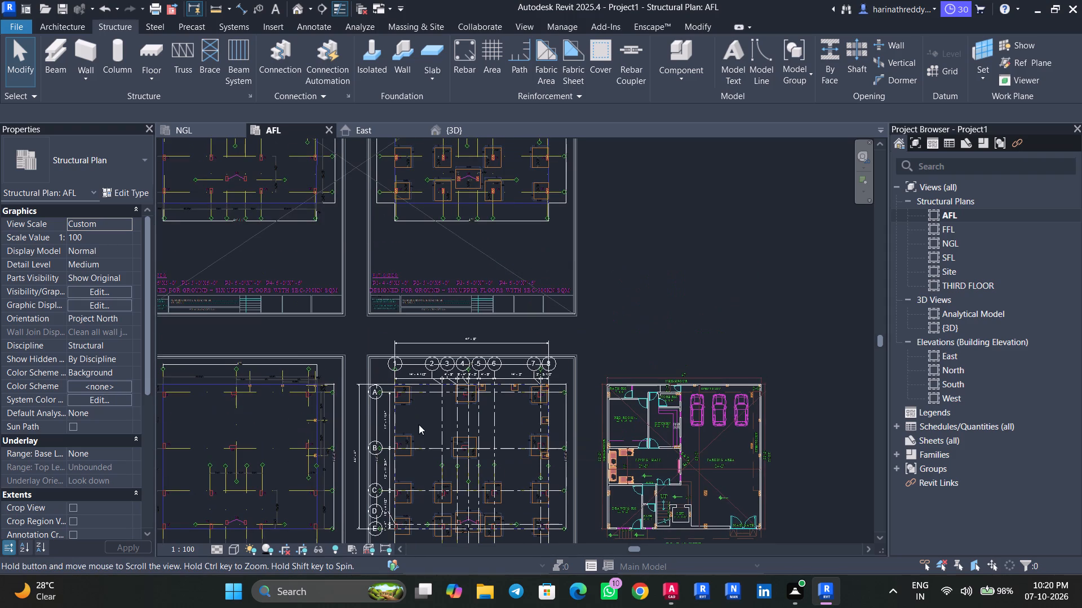
{"action": "scroll", "coordinate": [405, 408], "scroll_direction": "up", "scroll_amount": 6}
{"action": "scroll", "coordinate": [405, 408], "scroll_direction": "down", "scroll_amount": 1}
{"action": "scroll", "coordinate": [405, 408], "scroll_direction": "up", "scroll_amount": 12}
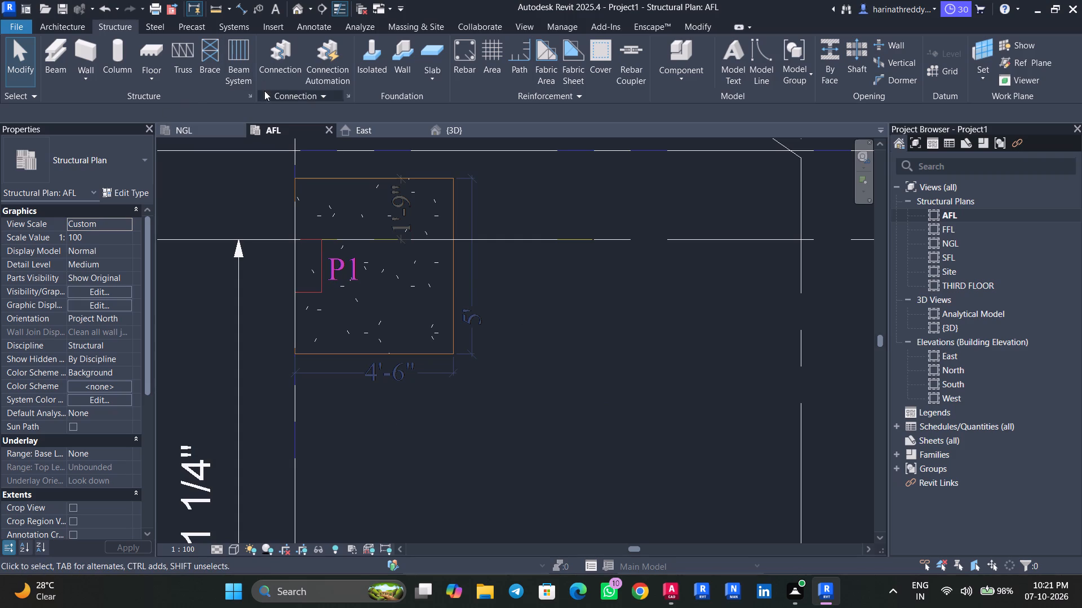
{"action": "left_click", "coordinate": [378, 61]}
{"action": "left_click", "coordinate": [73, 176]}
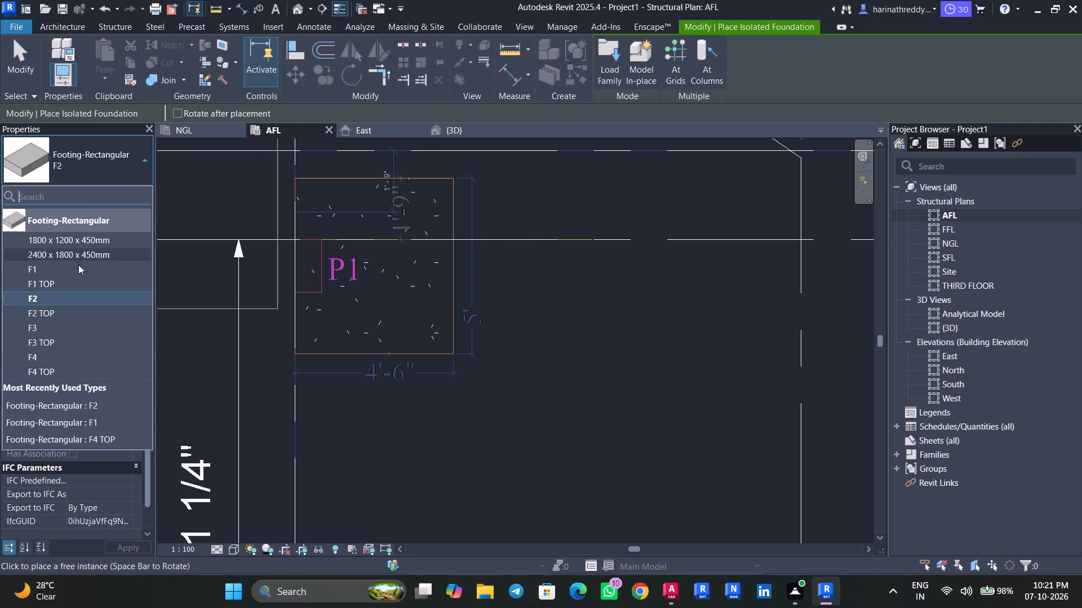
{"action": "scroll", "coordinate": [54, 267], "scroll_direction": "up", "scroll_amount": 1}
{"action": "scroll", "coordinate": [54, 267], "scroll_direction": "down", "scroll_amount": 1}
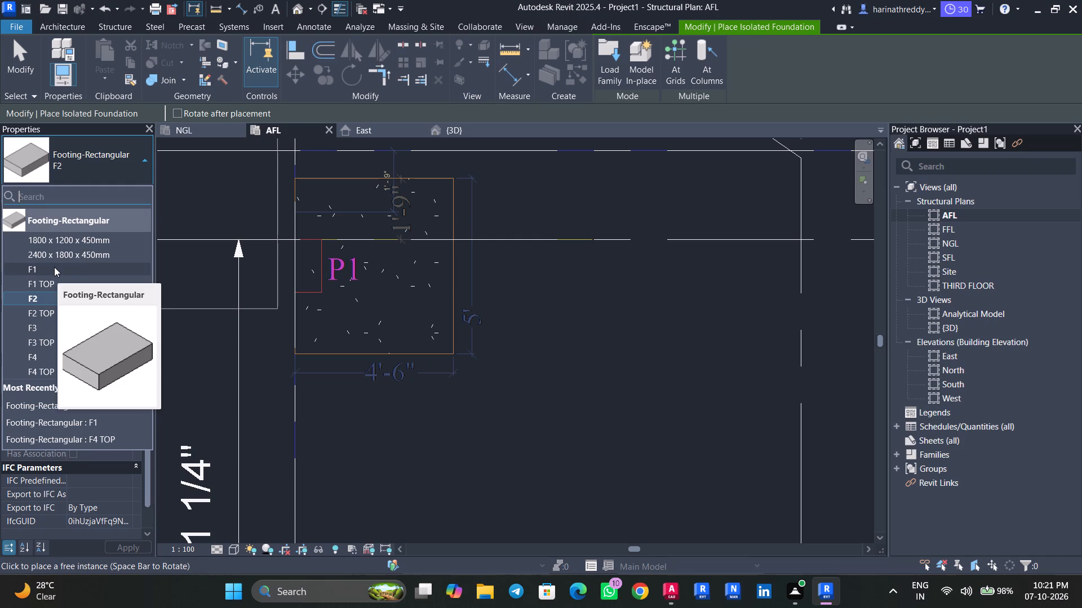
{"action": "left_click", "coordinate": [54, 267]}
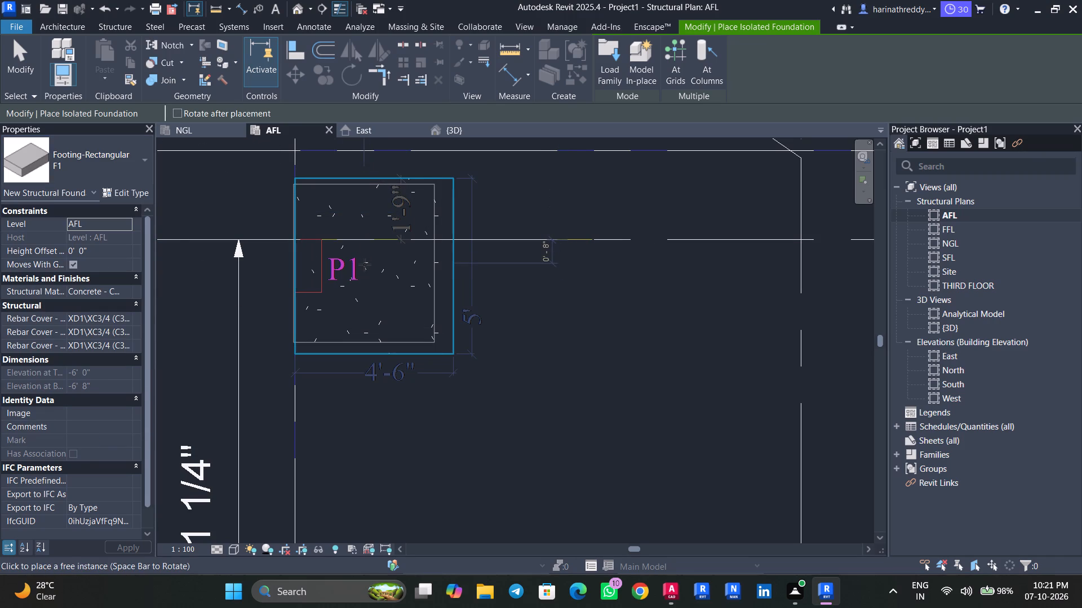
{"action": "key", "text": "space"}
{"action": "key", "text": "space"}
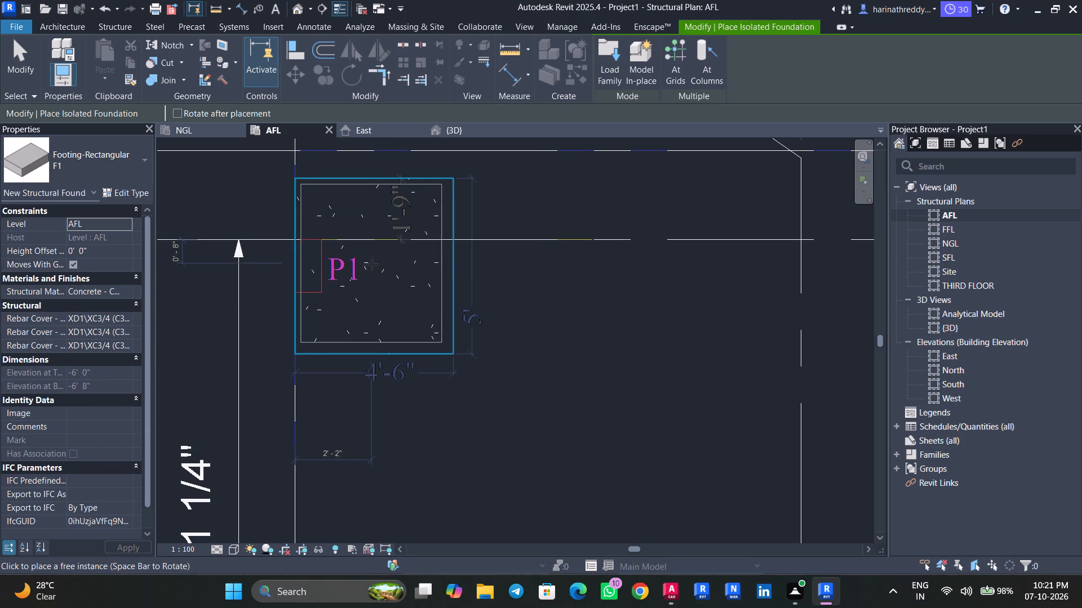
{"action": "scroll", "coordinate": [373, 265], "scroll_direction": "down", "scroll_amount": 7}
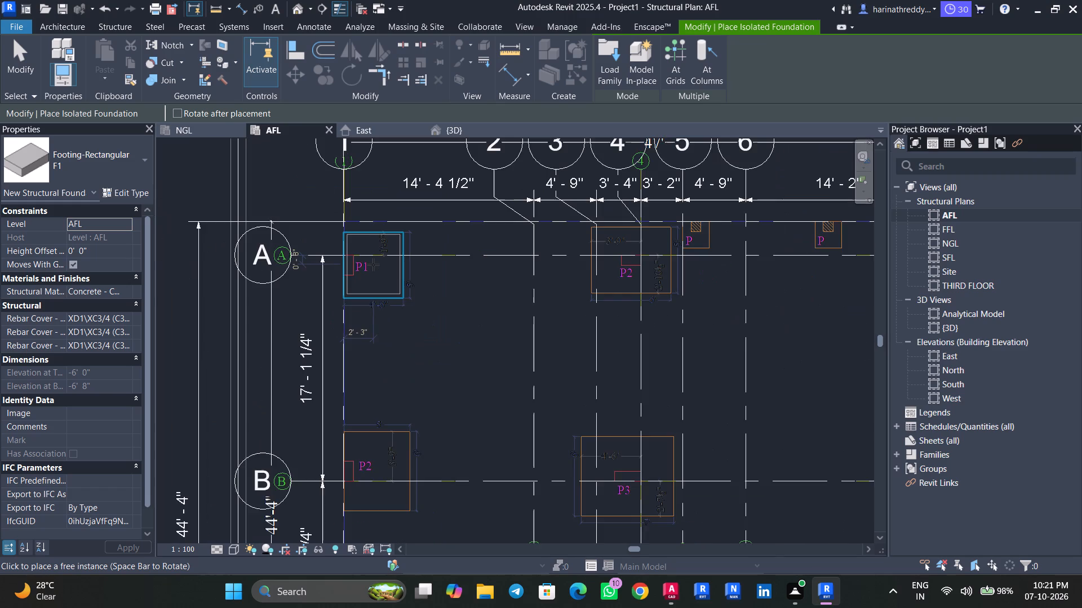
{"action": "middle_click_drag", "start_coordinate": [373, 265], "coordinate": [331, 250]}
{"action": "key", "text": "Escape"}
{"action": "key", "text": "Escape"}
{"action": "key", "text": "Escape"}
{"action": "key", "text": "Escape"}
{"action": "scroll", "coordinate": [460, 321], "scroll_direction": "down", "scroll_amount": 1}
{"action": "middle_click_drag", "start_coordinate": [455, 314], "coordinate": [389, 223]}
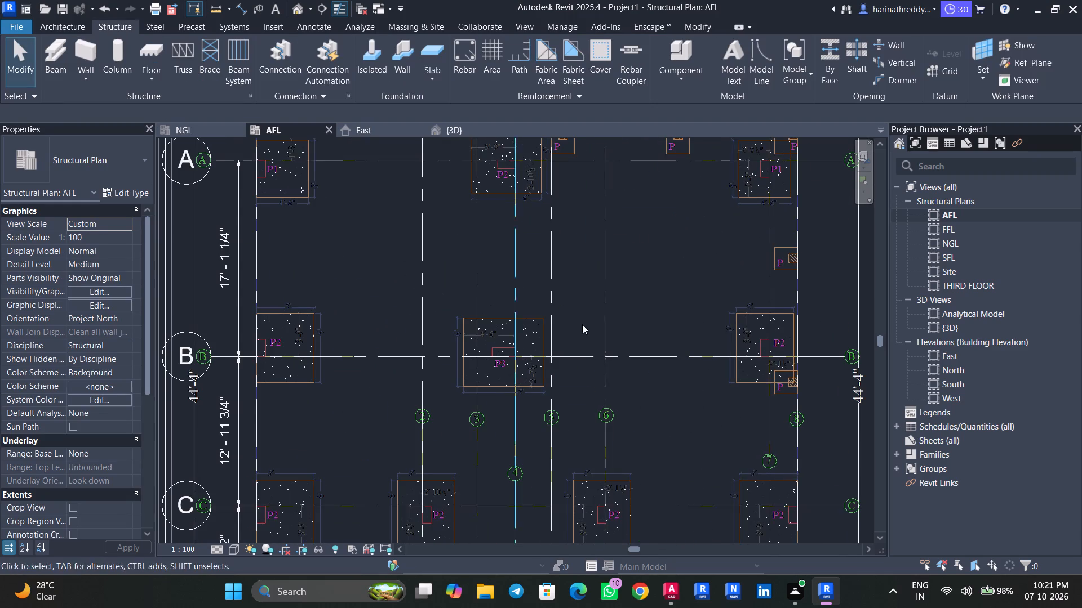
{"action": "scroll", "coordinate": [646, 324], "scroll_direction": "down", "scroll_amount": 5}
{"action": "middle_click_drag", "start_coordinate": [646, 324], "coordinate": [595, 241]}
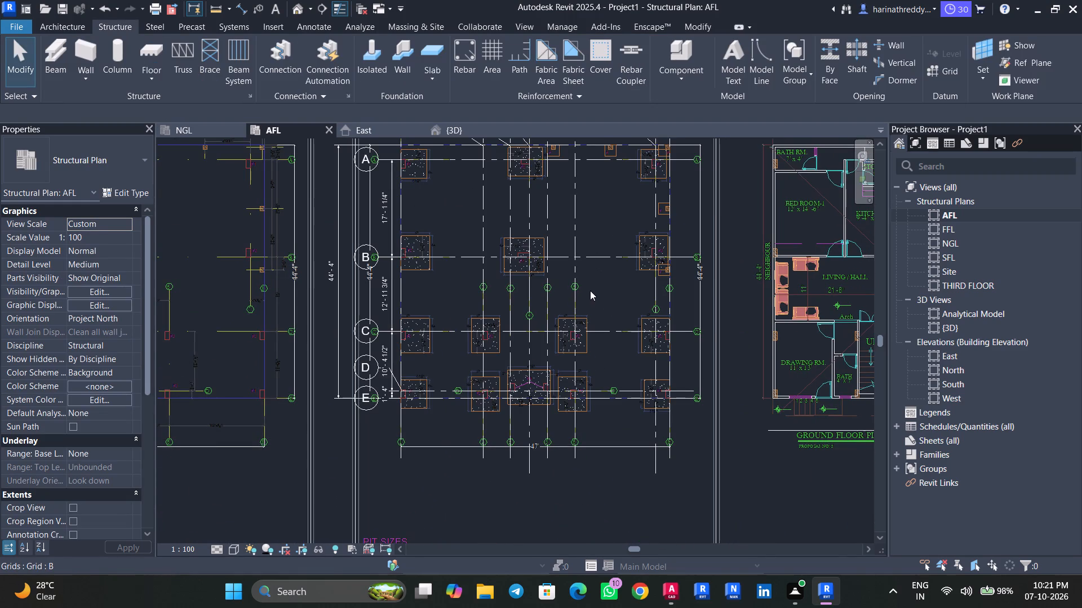
Save the project in the Downloads folder as a Revit project file named FINAL PROJECT CADDESK.
{"action": "key", "text": "ctrl+s"}
{"action": "key", "text": "ctrl+d"}
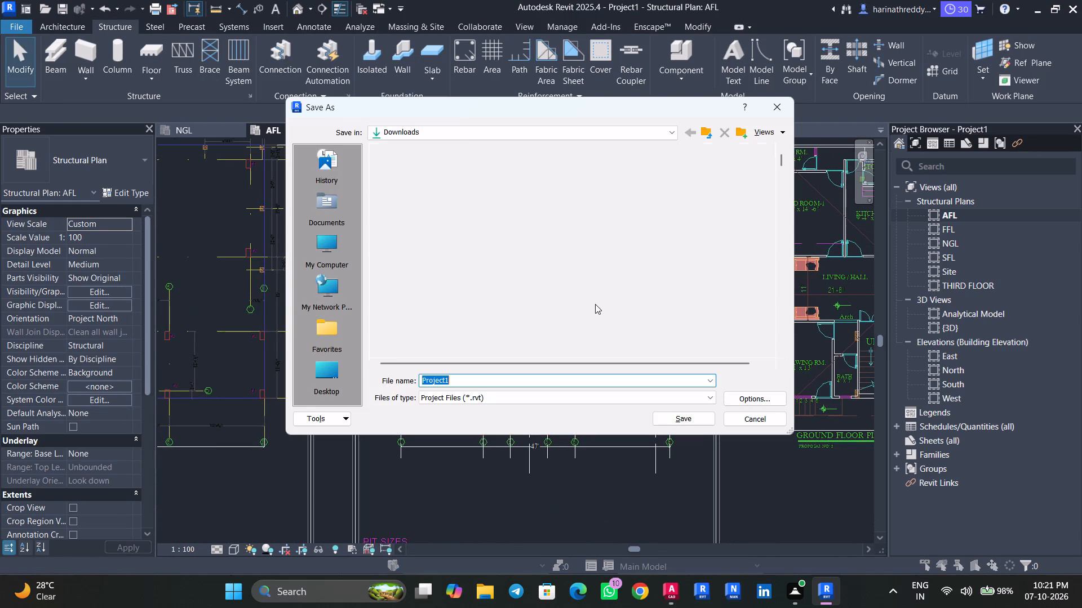
{"action": "left_click", "coordinate": [324, 359]}
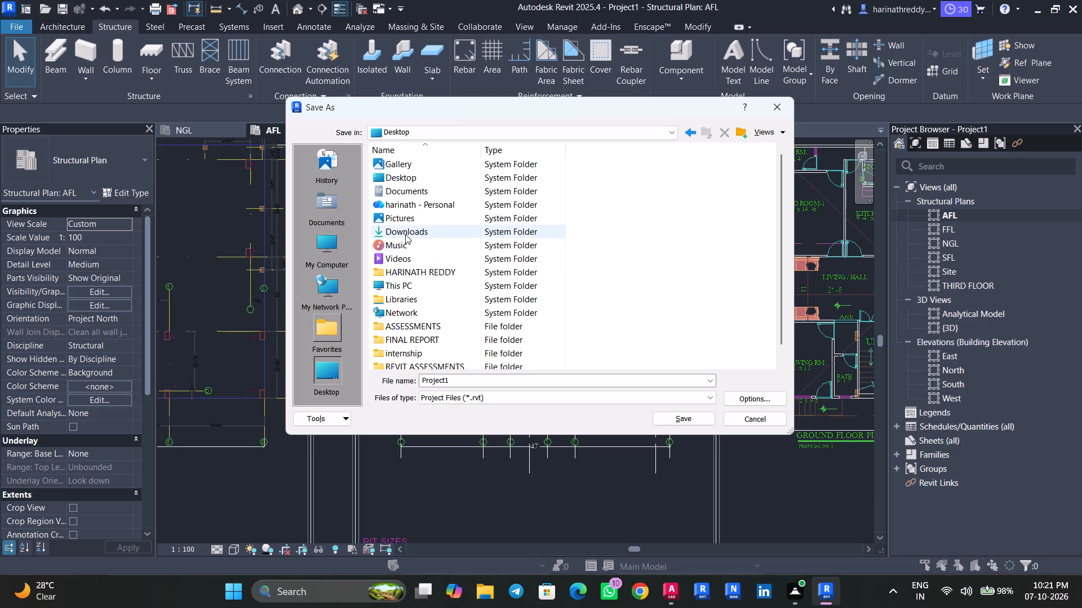
{"action": "triple_click", "coordinate": [405, 234]}
{"action": "left_click", "coordinate": [479, 379]}
{"action": "type", "text": "FINAL P[ROJECT CADDESK"}
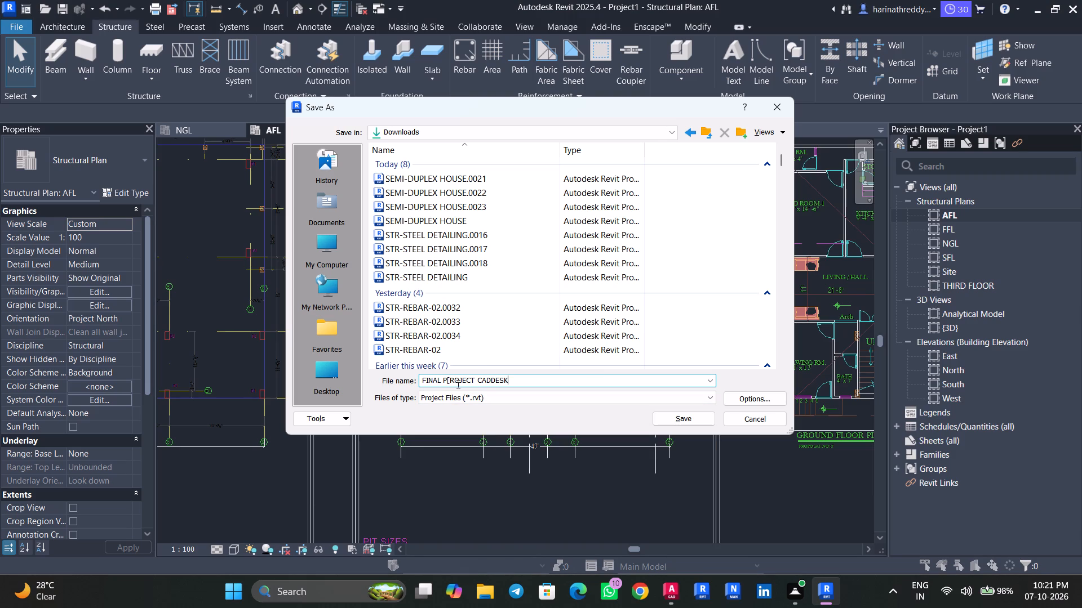
{"action": "left_click", "coordinate": [457, 384]}
{"action": "left_click", "coordinate": [449, 377]}
{"action": "key", "text": "BackSpace"}
{"action": "left_click", "coordinate": [678, 418]}
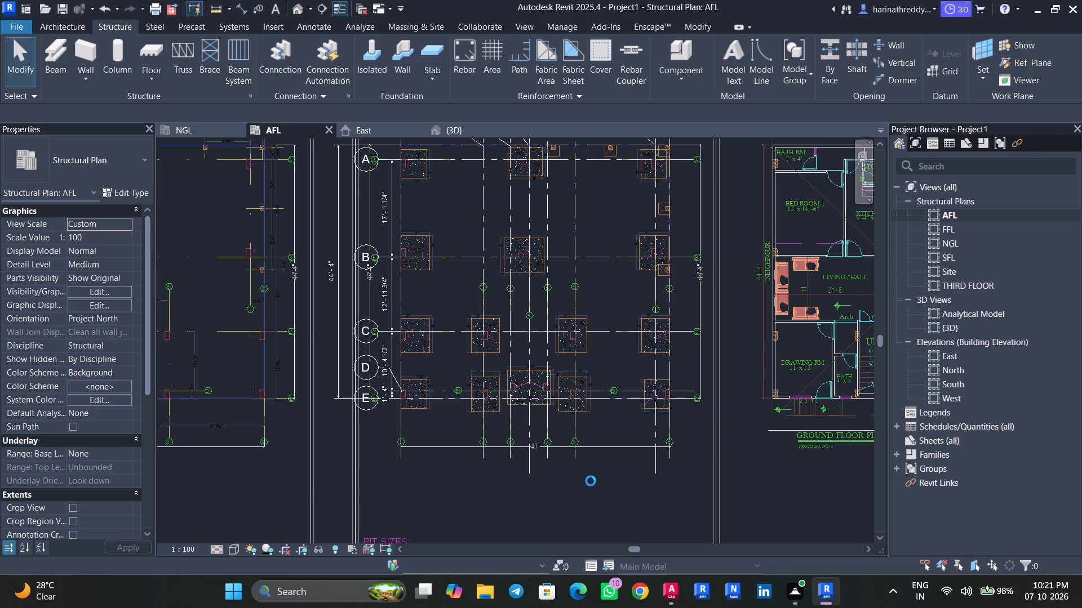
{"action": "scroll", "coordinate": [591, 481], "scroll_direction": "down", "scroll_amount": 4}
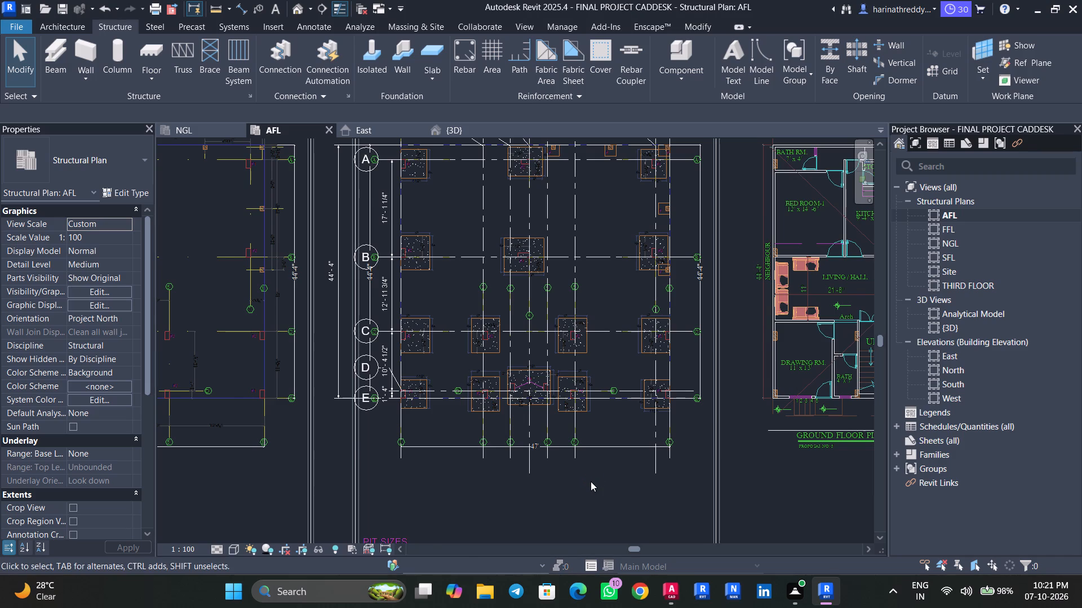
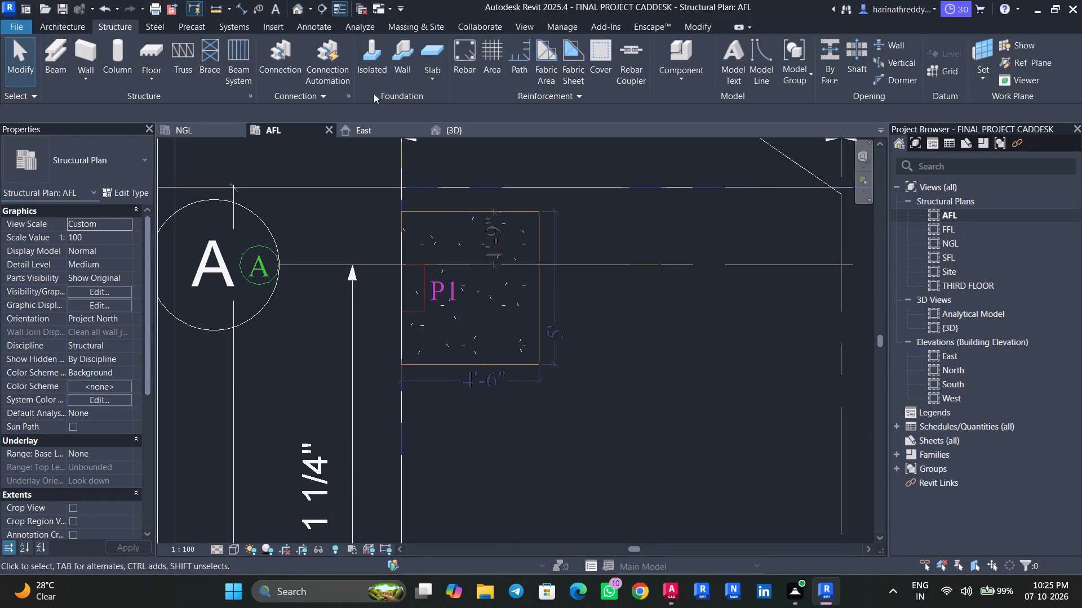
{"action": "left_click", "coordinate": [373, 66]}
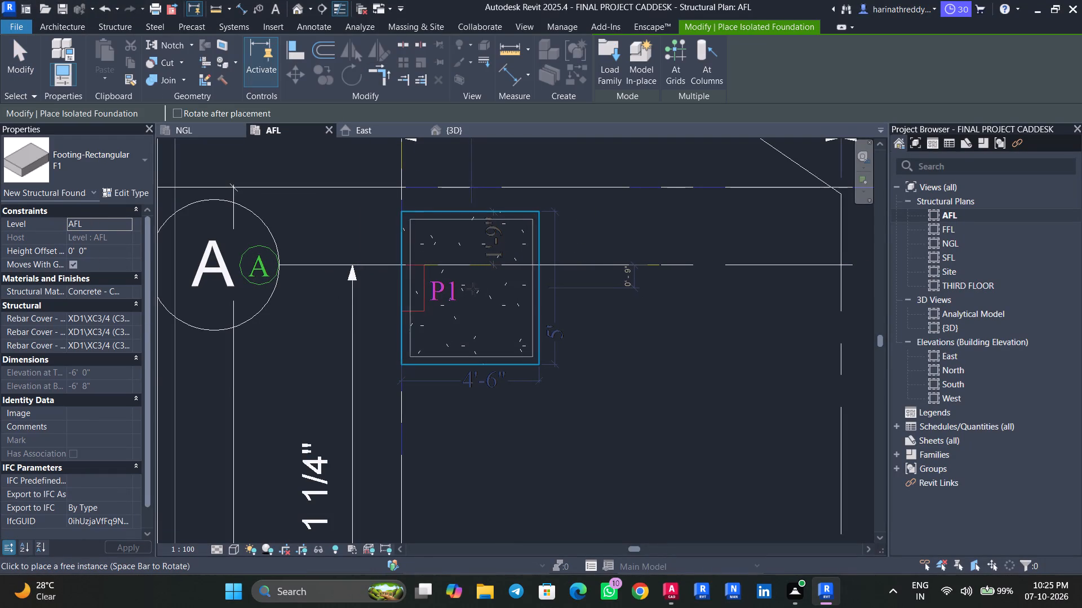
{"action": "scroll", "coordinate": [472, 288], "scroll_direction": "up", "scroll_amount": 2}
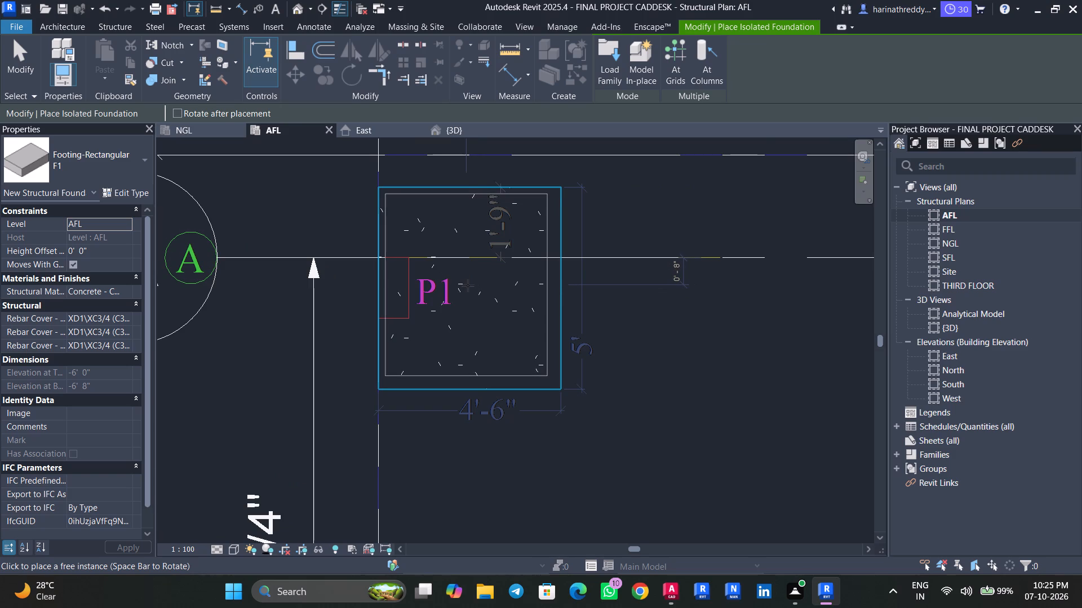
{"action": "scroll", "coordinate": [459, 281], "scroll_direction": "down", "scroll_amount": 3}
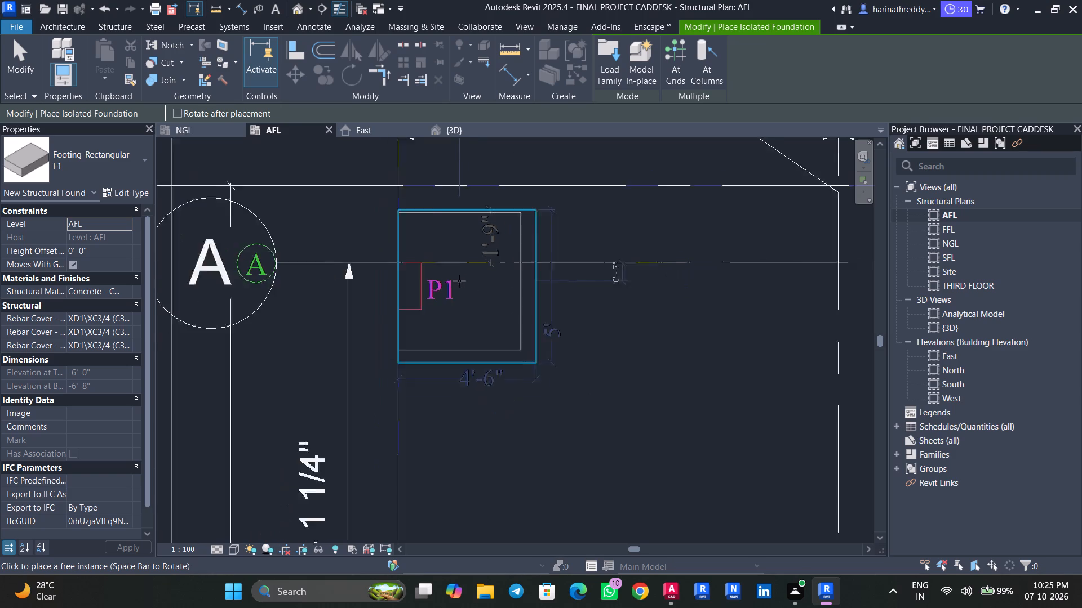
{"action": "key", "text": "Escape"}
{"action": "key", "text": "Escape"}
Examine the P2 and P3 footing outlines along grid B on the AFL plan, focusing on the P2 footing at grid 1.
{"action": "middle_click_drag", "start_coordinate": [608, 307], "coordinate": [278, 279]}
{"action": "middle_click_drag", "start_coordinate": [529, 306], "coordinate": [389, 301]}
{"action": "scroll", "coordinate": [389, 301], "scroll_direction": "up", "scroll_amount": 1}
{"action": "scroll", "coordinate": [389, 301], "scroll_direction": "down", "scroll_amount": 6}
{"action": "middle_click_drag", "start_coordinate": [394, 330], "coordinate": [489, 187]}
{"action": "scroll", "coordinate": [286, 319], "scroll_direction": "up", "scroll_amount": 3}
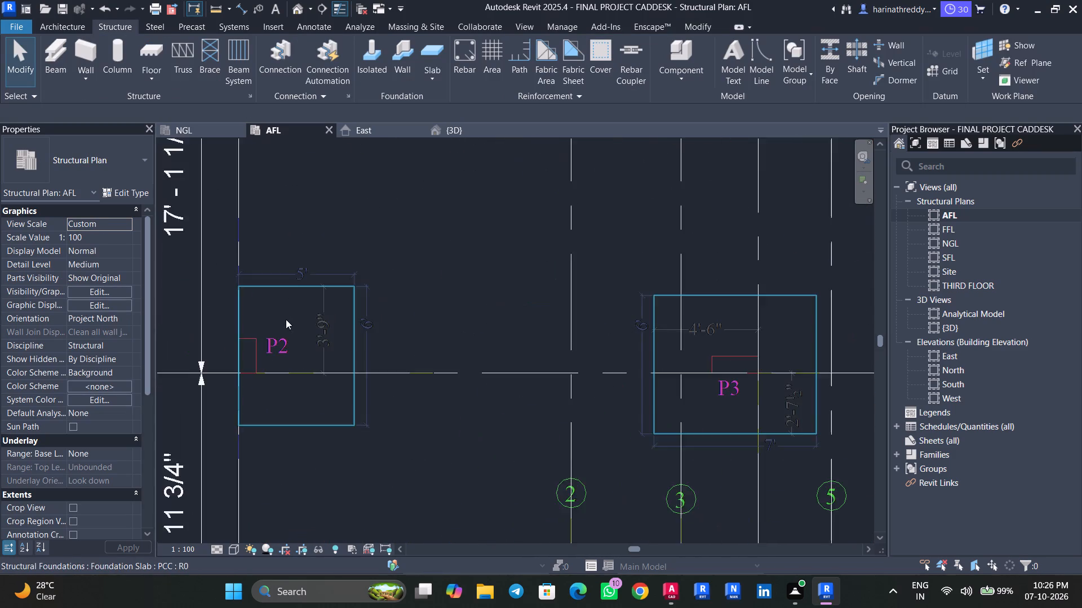
{"action": "scroll", "coordinate": [286, 319], "scroll_direction": "up", "scroll_amount": 6}
{"action": "middle_click_drag", "start_coordinate": [284, 321], "coordinate": [394, 279]}
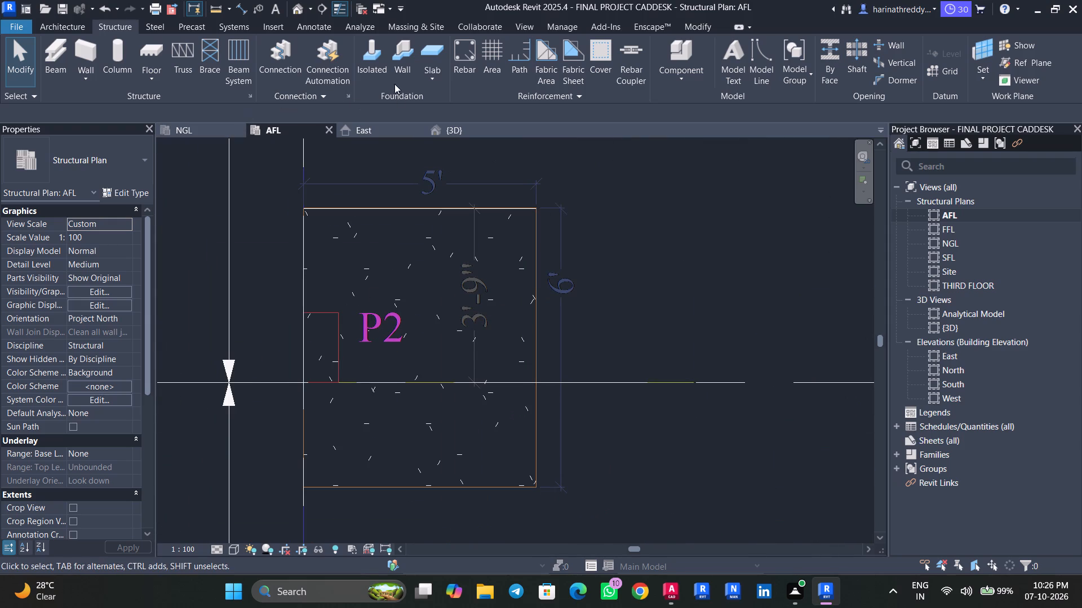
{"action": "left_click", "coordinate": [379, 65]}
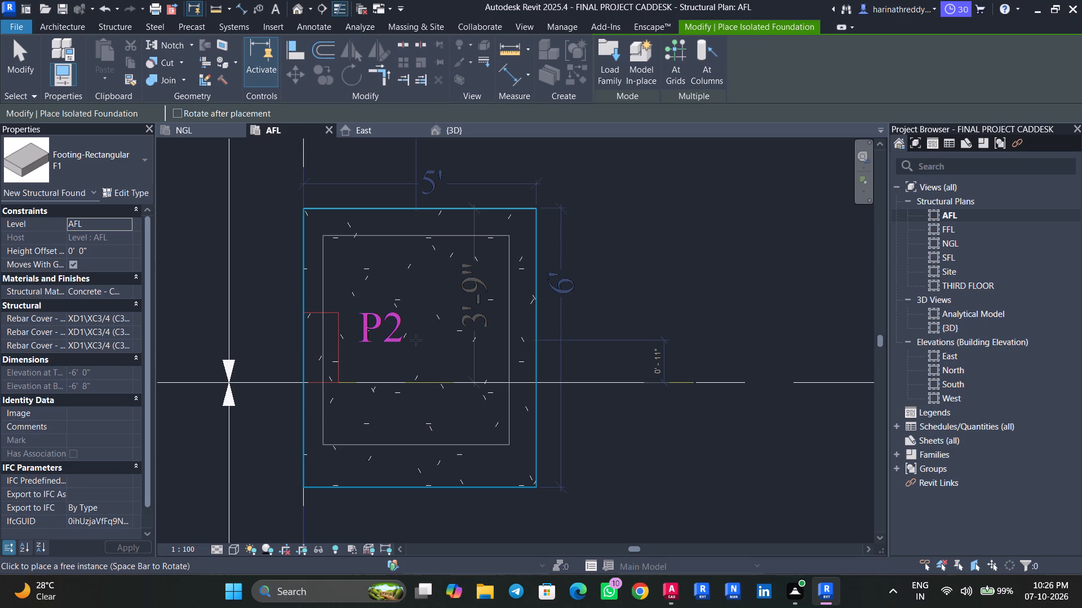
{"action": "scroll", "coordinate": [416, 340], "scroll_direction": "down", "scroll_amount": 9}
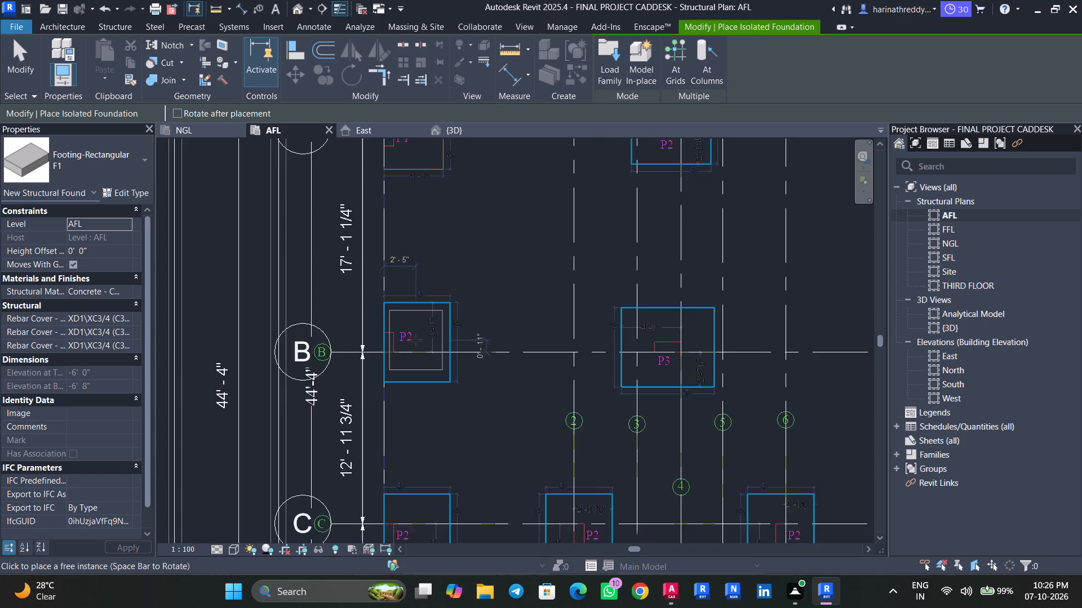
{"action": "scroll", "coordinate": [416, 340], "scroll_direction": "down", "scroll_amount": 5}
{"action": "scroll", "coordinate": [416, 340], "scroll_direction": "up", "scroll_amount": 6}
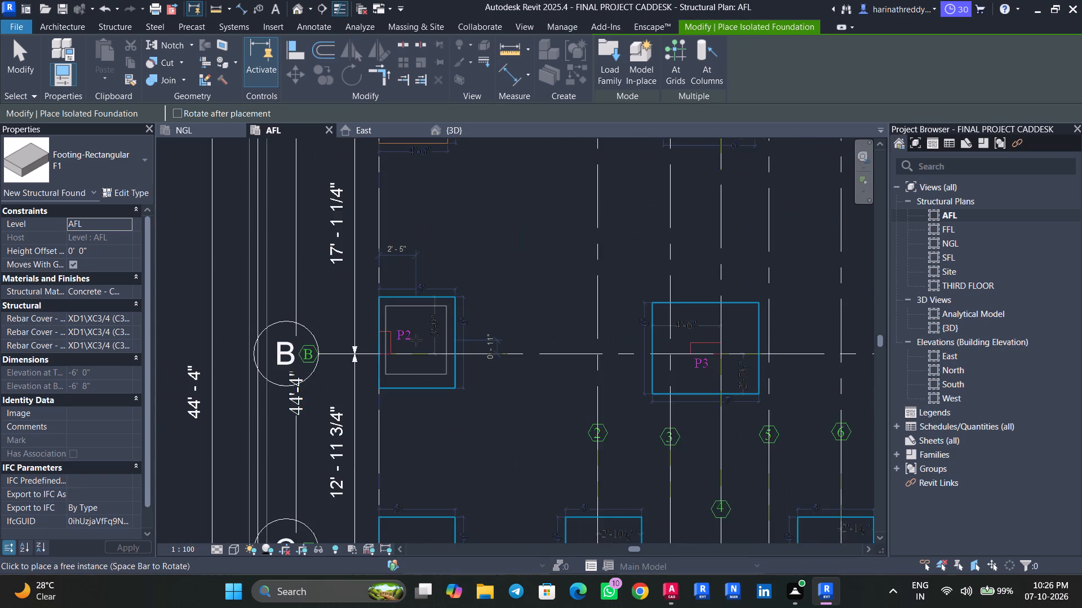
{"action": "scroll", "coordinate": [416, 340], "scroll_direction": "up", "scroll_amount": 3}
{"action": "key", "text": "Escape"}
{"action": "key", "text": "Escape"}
Examine the P3 footing on grid B and the P2 and P4 footing layout along grids C and D.
{"action": "middle_click_drag", "start_coordinate": [500, 334], "coordinate": [269, 235]}
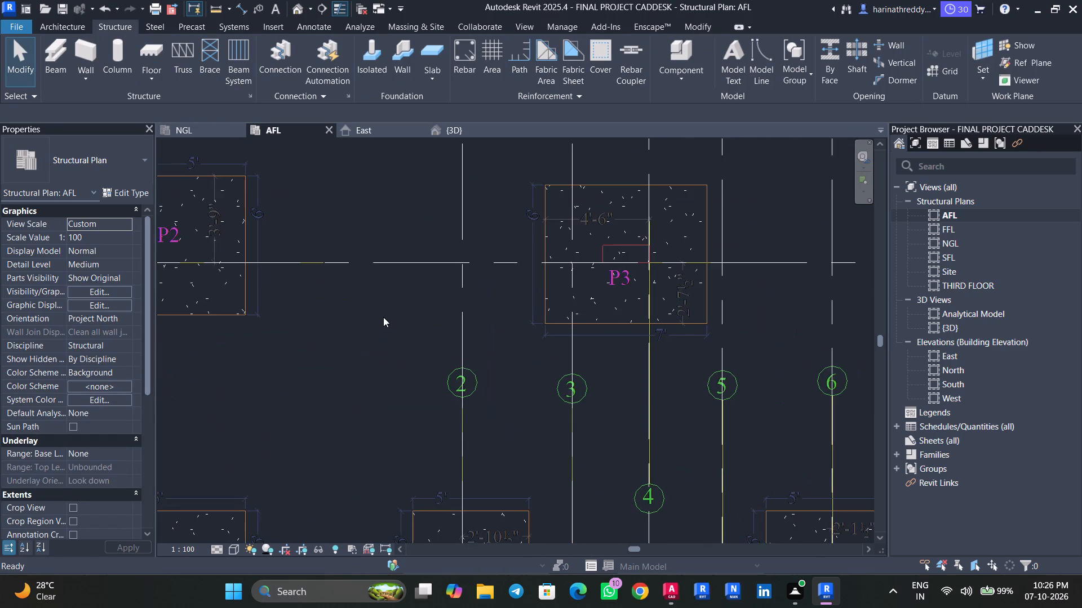
{"action": "scroll", "coordinate": [389, 320], "scroll_direction": "down", "scroll_amount": 3}
{"action": "middle_click_drag", "start_coordinate": [369, 320], "coordinate": [424, 322]}
{"action": "scroll", "coordinate": [424, 322], "scroll_direction": "down", "scroll_amount": 3}
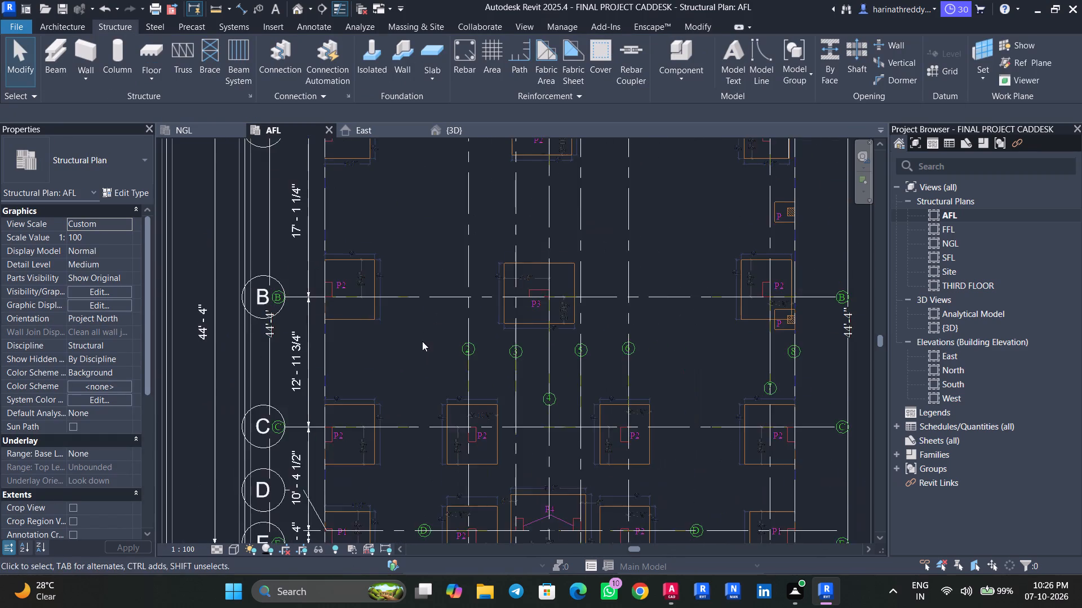
{"action": "middle_click_drag", "start_coordinate": [421, 339], "coordinate": [425, 194]}
{"action": "scroll", "coordinate": [549, 390], "scroll_direction": "up", "scroll_amount": 8}
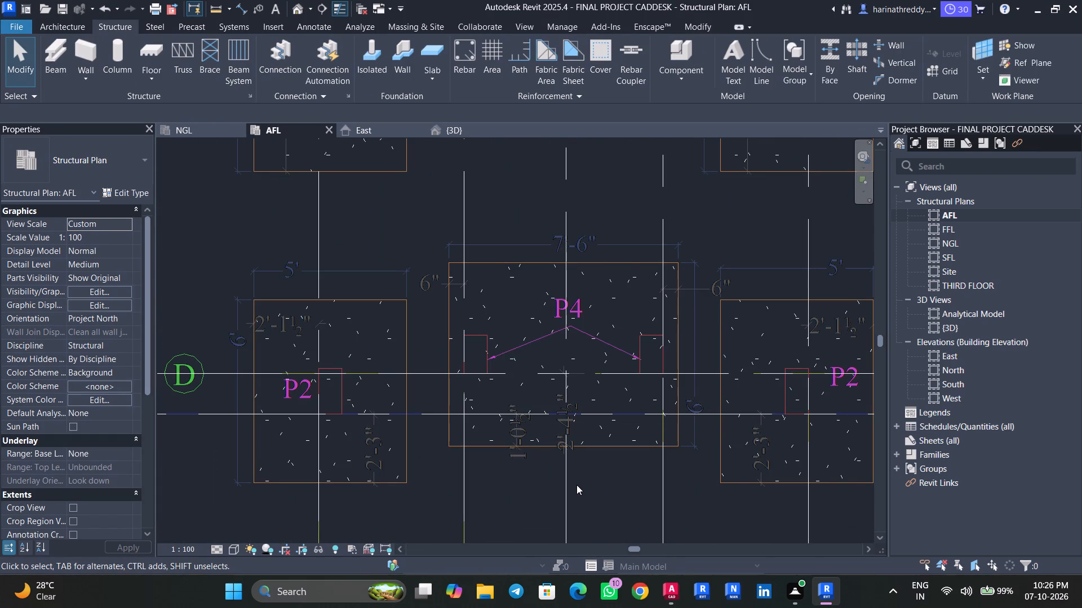
{"action": "scroll", "coordinate": [577, 485], "scroll_direction": "down", "scroll_amount": 4}
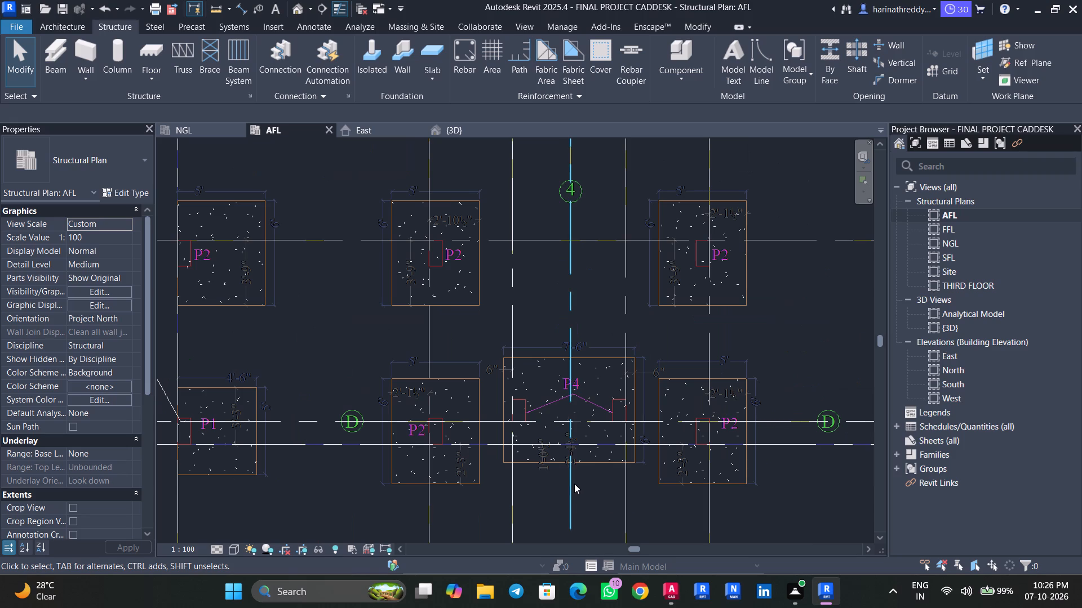
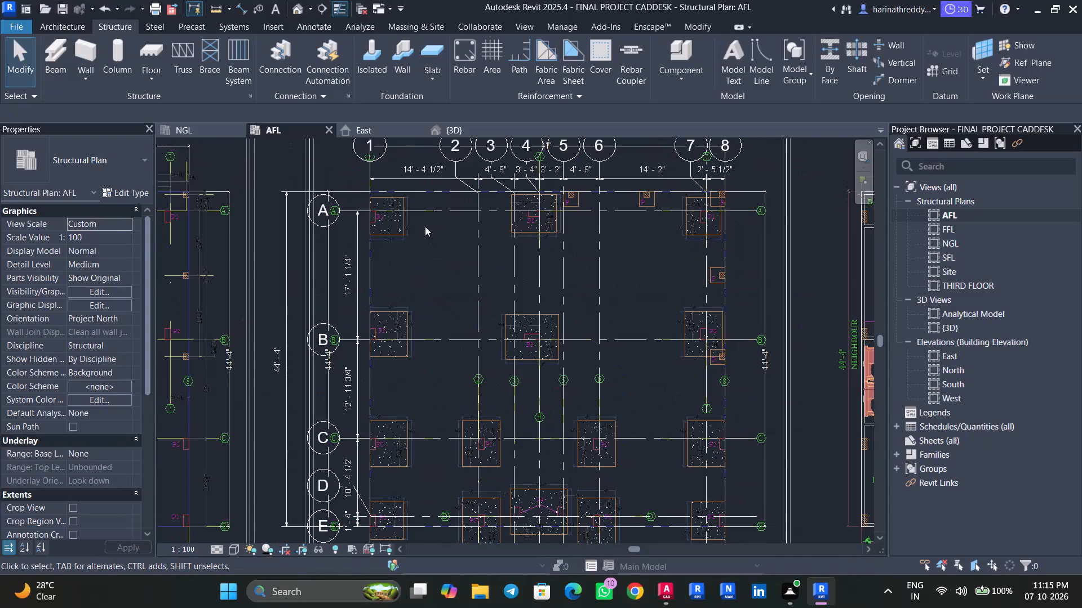
Place an isolated rectangular footing of type F1 on the P1 PCC slab at grids A and 1.
{"action": "scroll", "coordinate": [434, 238], "scroll_direction": "up", "scroll_amount": 6}
{"action": "middle_click_drag", "start_coordinate": [433, 233], "coordinate": [546, 384]}
{"action": "scroll", "coordinate": [546, 386], "scroll_direction": "up", "scroll_amount": 4}
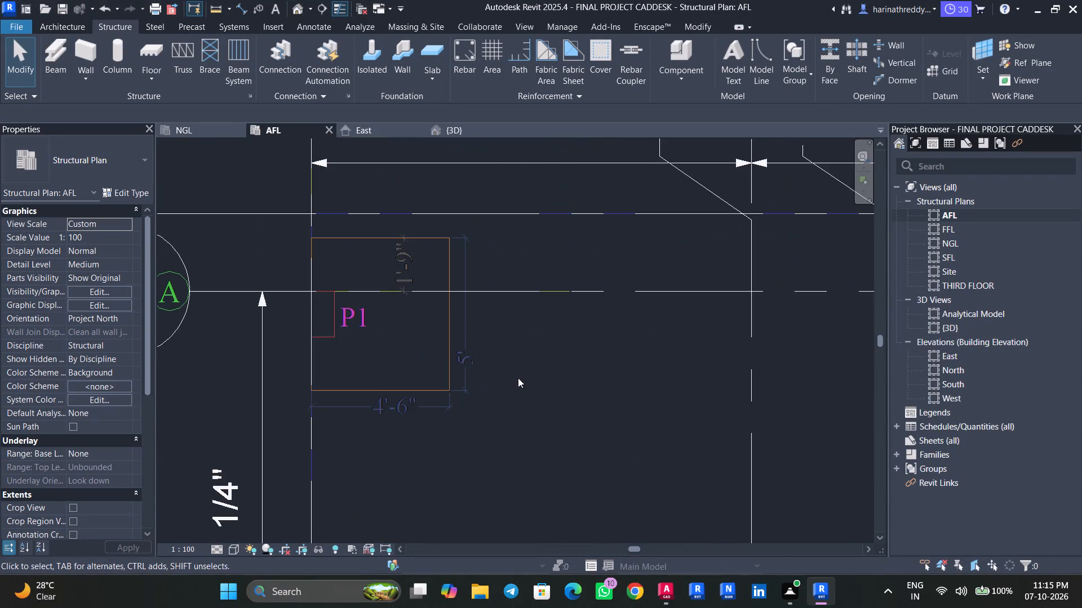
{"action": "middle_click_drag", "start_coordinate": [464, 361], "coordinate": [534, 383]}
{"action": "scroll", "coordinate": [561, 270], "scroll_direction": "down", "scroll_amount": 1}
{"action": "scroll", "coordinate": [561, 270], "scroll_direction": "up", "scroll_amount": 3}
{"action": "middle_click_drag", "start_coordinate": [573, 279], "coordinate": [600, 261]}
{"action": "left_click", "coordinate": [373, 65]}
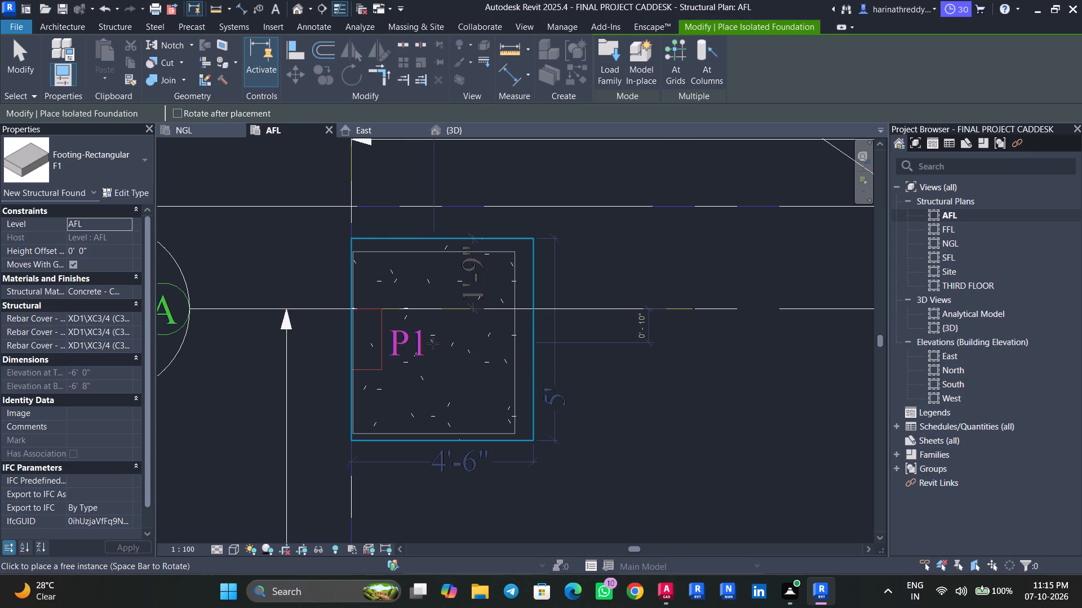
{"action": "scroll", "coordinate": [432, 342], "scroll_direction": "up", "scroll_amount": 2}
{"action": "scroll", "coordinate": [432, 342], "scroll_direction": "down", "scroll_amount": 1}
{"action": "scroll", "coordinate": [432, 342], "scroll_direction": "up", "scroll_amount": 2}
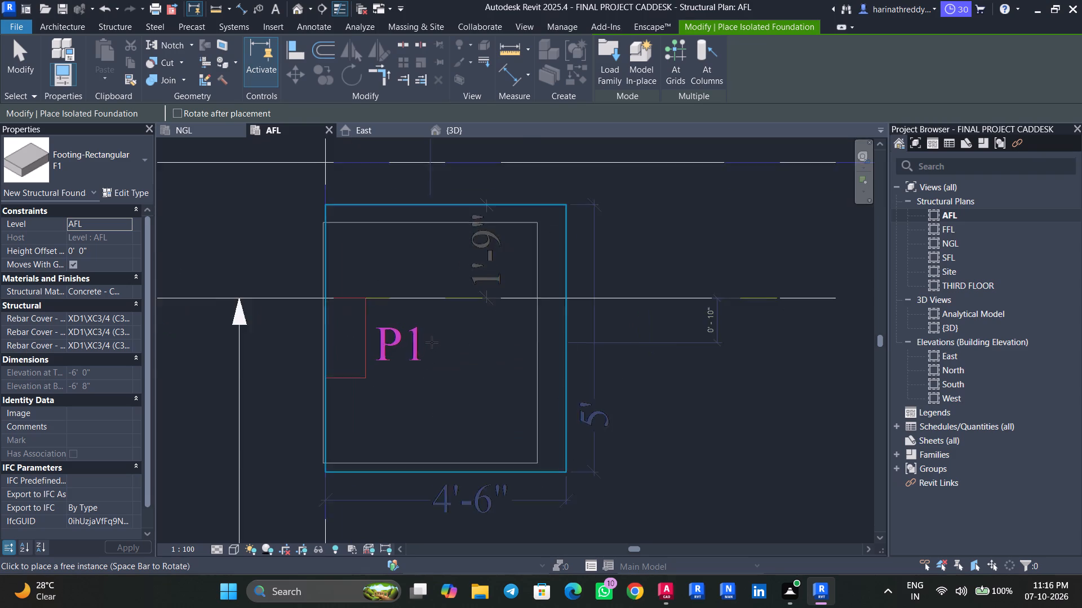
{"action": "scroll", "coordinate": [432, 342], "scroll_direction": "up", "scroll_amount": 3}
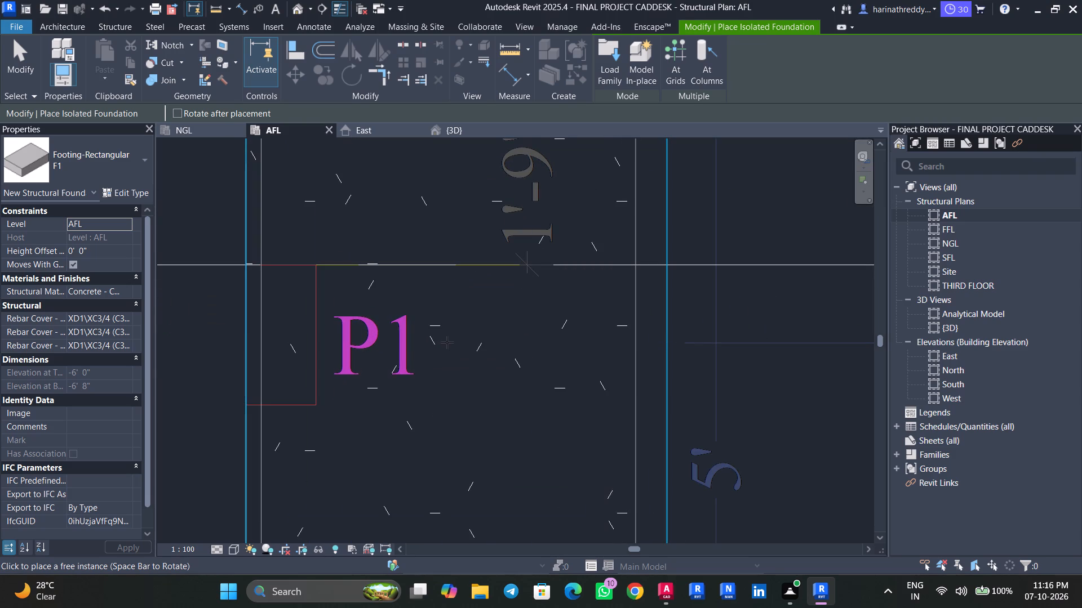
{"action": "left_click", "coordinate": [442, 339]}
{"action": "scroll", "coordinate": [442, 339], "scroll_direction": "down", "scroll_amount": 7}
{"action": "key", "text": "Escape"}
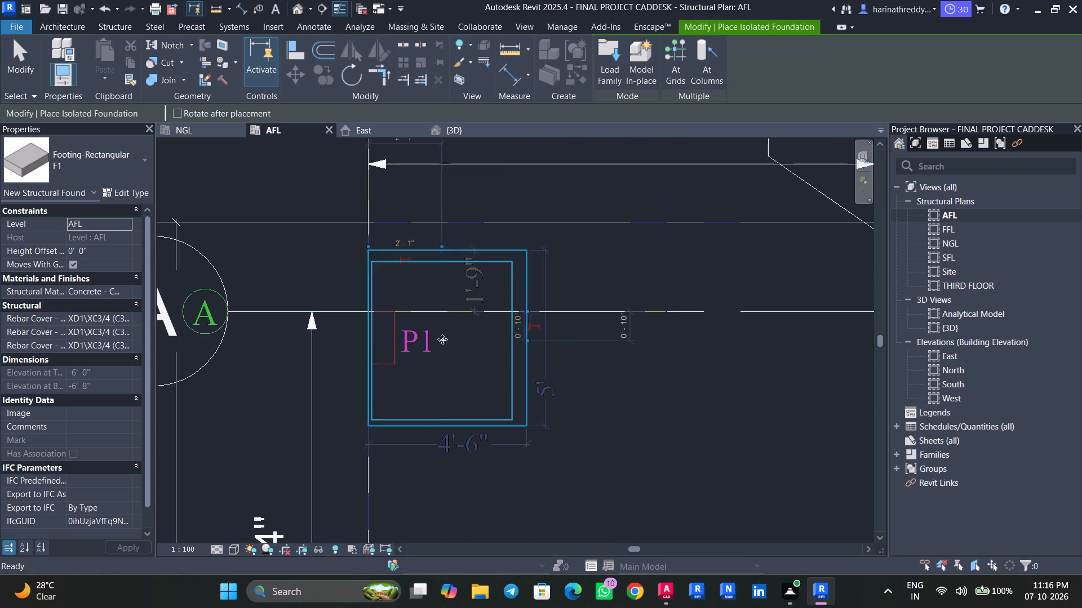
{"action": "key", "text": "Escape"}
{"action": "key", "text": "Escape"}
Add aligned dimensions for the gaps between the F1 footing and PCC slab at their upper and lower edges at P1.
{"action": "scroll", "coordinate": [485, 246], "scroll_direction": "up", "scroll_amount": 4}
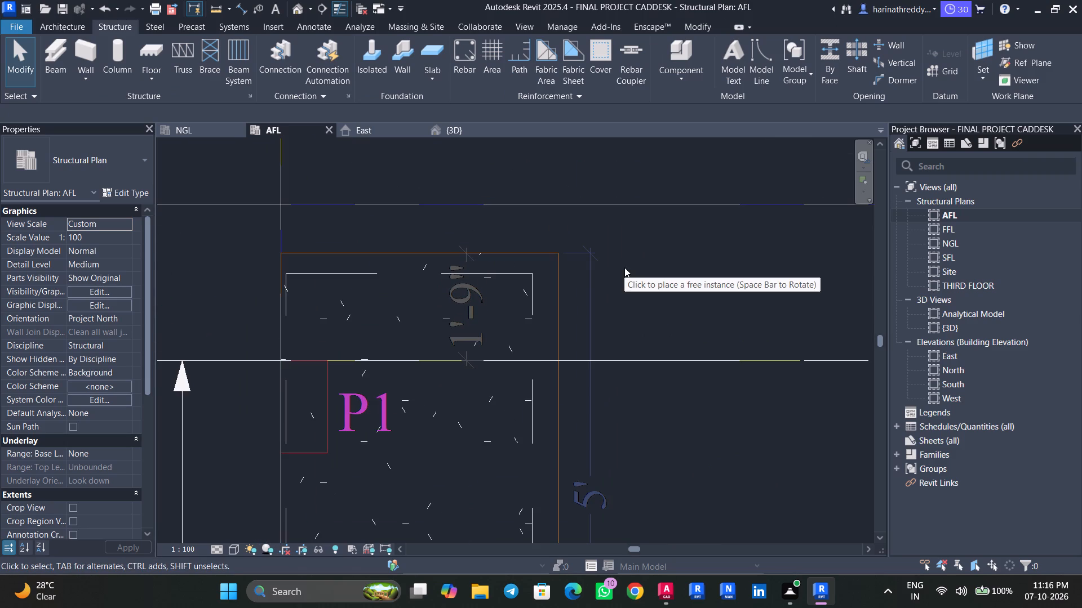
{"action": "key", "text": "d"}
{"action": "key", "text": "i"}
{"action": "scroll", "coordinate": [389, 249], "scroll_direction": "up", "scroll_amount": 2}
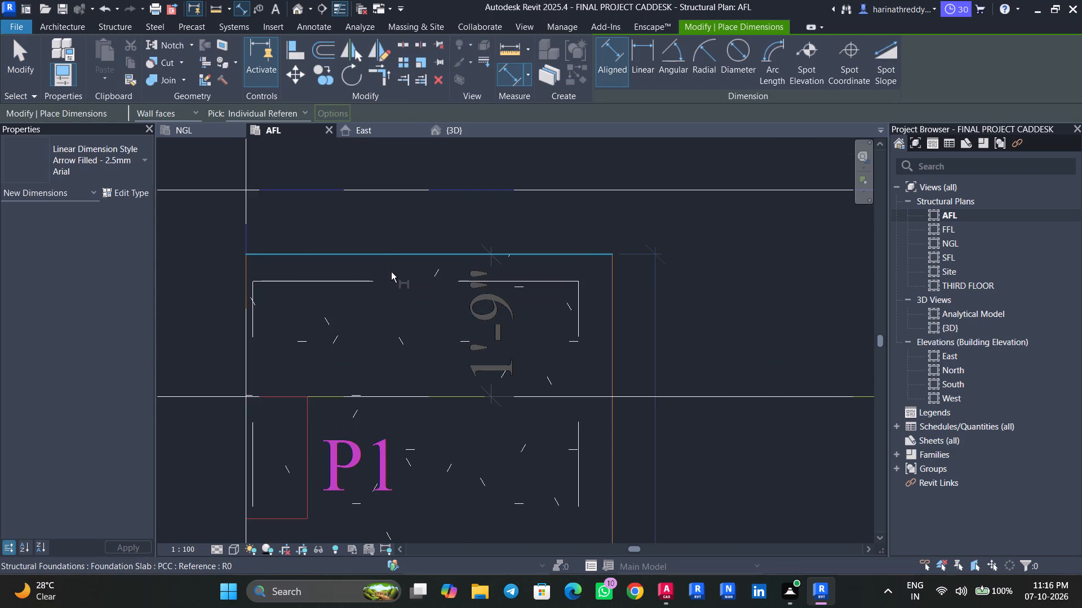
{"action": "left_click", "coordinate": [391, 281]}
{"action": "left_click", "coordinate": [392, 257]}
{"action": "scroll", "coordinate": [392, 257], "scroll_direction": "down", "scroll_amount": 3}
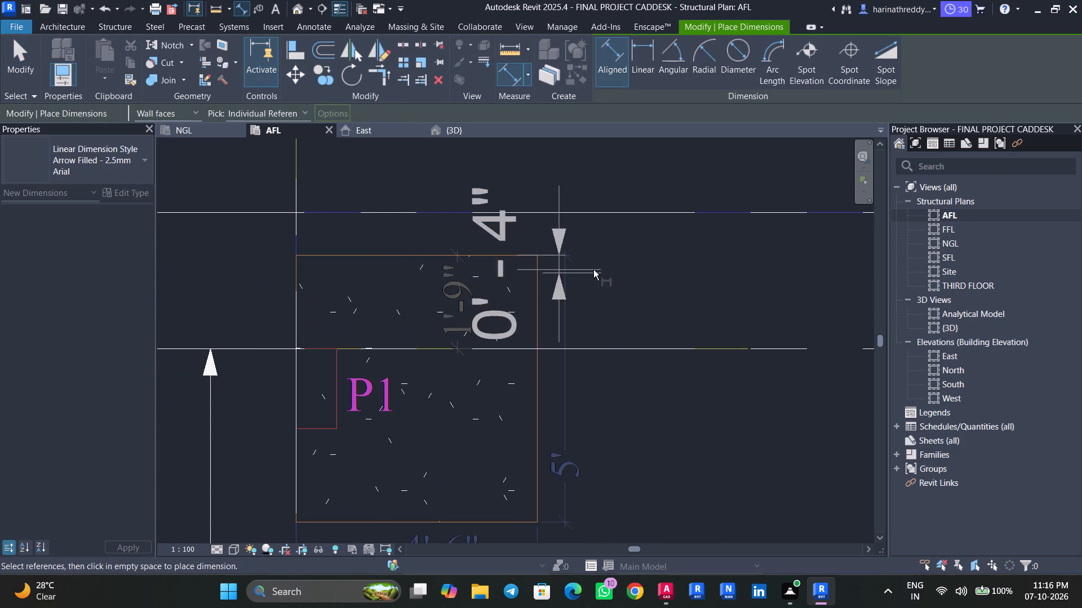
{"action": "left_click", "coordinate": [709, 271]}
{"action": "key", "text": "Escape"}
{"action": "middle_click_drag", "start_coordinate": [502, 399], "coordinate": [505, 284]}
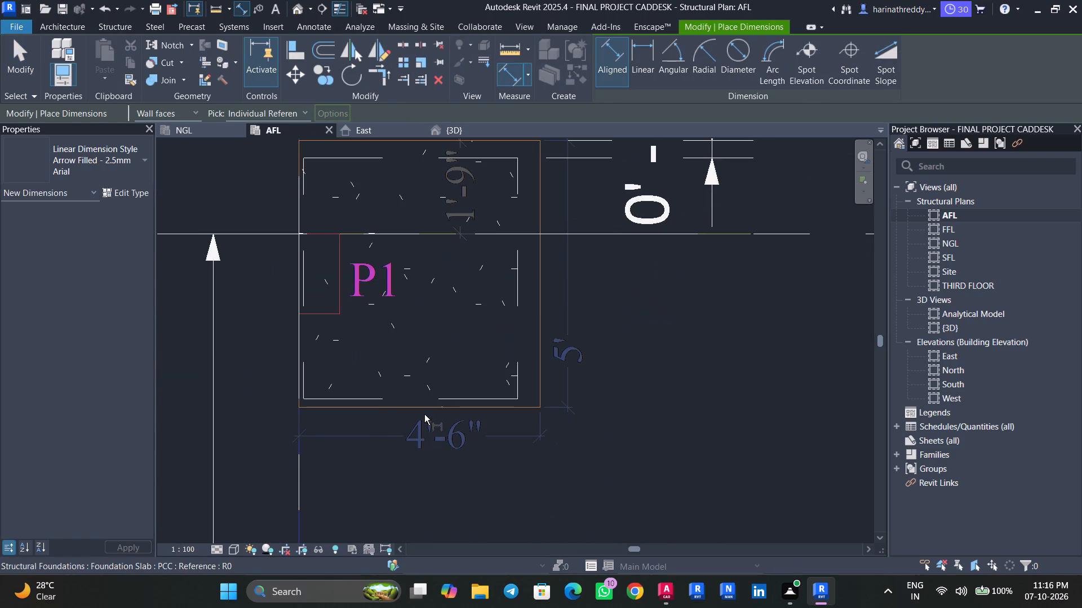
{"action": "left_click", "coordinate": [424, 412]}
{"action": "left_click", "coordinate": [429, 397]}
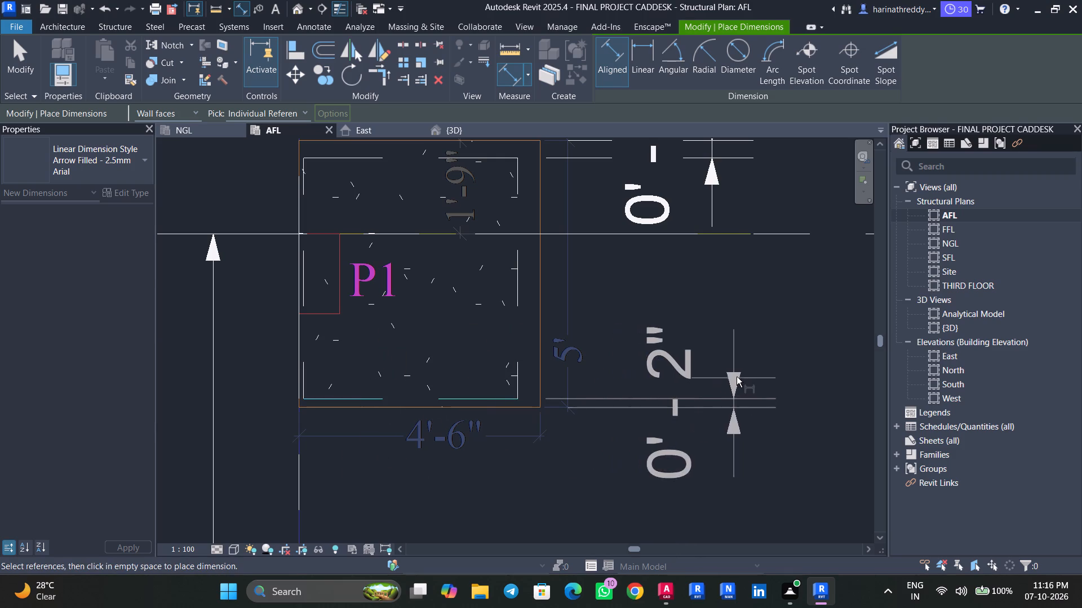
{"action": "left_click", "coordinate": [738, 376]}
{"action": "key", "text": "Escape"}
Add an aligned dimension for the gap between the F1 footing and PCC slab on the side away from grid 1.
{"action": "left_click", "coordinate": [523, 305]}
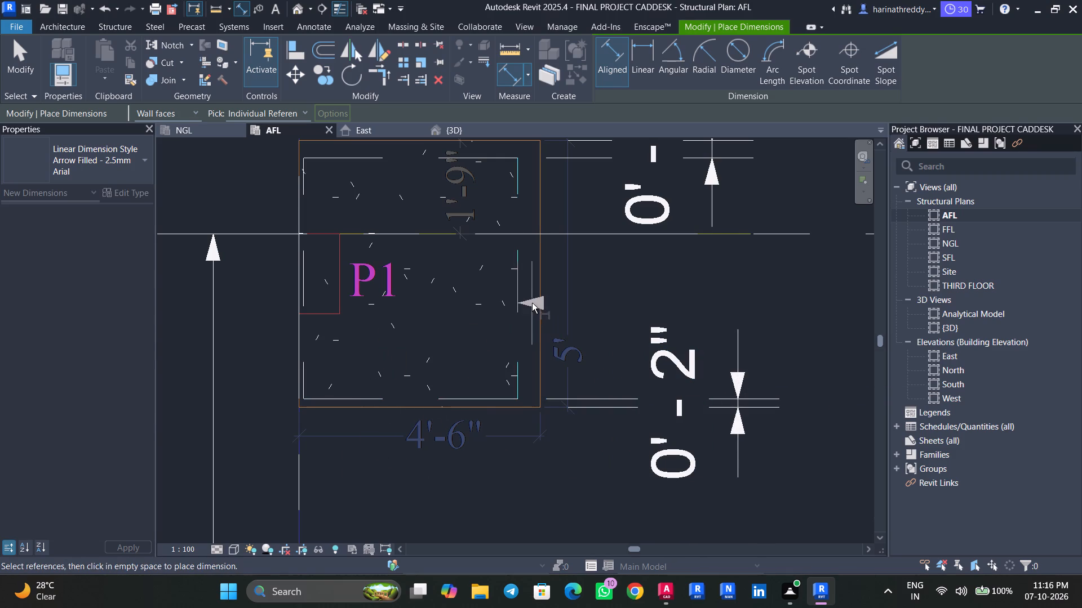
{"action": "left_click", "coordinate": [539, 307]}
{"action": "scroll", "coordinate": [701, 292], "scroll_direction": "down", "scroll_amount": 3}
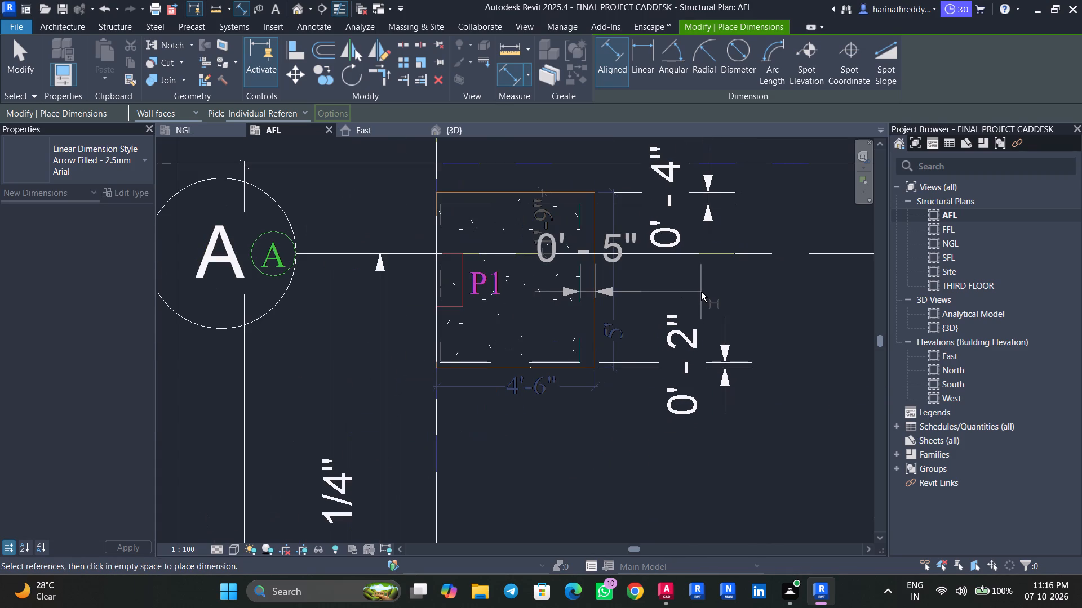
{"action": "left_click", "coordinate": [686, 468]}
{"action": "key", "text": "Escape"}
{"action": "scroll", "coordinate": [431, 252], "scroll_direction": "up", "scroll_amount": 6}
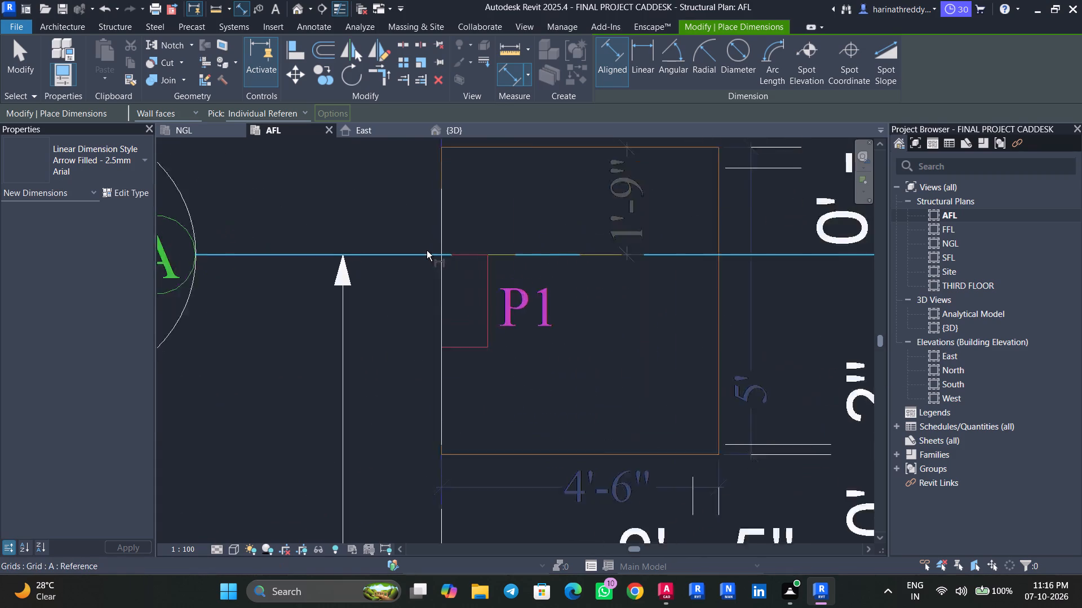
{"action": "scroll", "coordinate": [427, 251], "scroll_direction": "up", "scroll_amount": 2}
{"action": "key", "text": "Escape"}
{"action": "key", "text": "Escape"}
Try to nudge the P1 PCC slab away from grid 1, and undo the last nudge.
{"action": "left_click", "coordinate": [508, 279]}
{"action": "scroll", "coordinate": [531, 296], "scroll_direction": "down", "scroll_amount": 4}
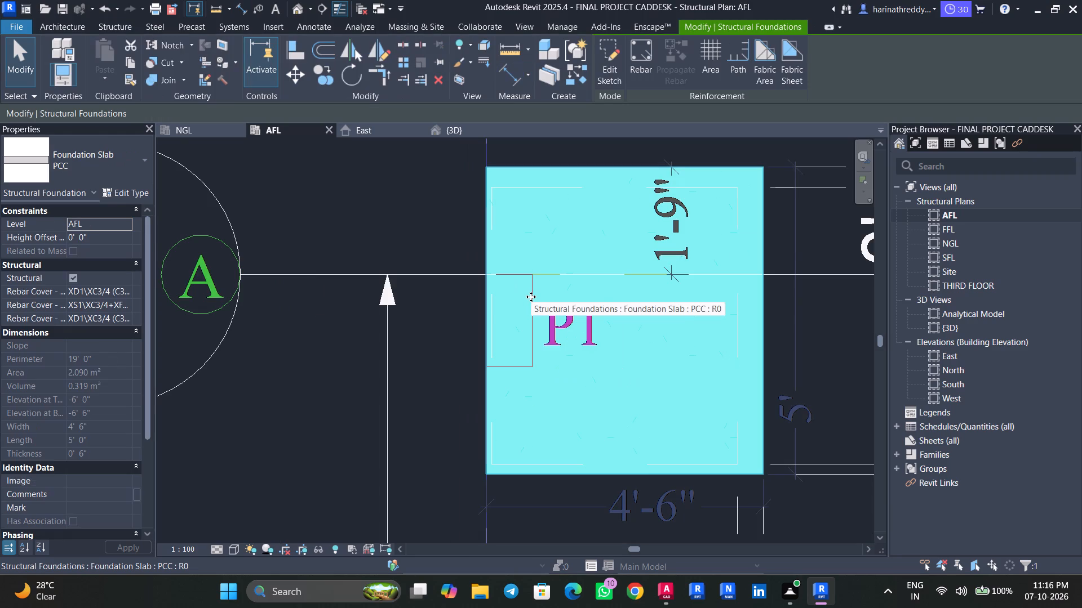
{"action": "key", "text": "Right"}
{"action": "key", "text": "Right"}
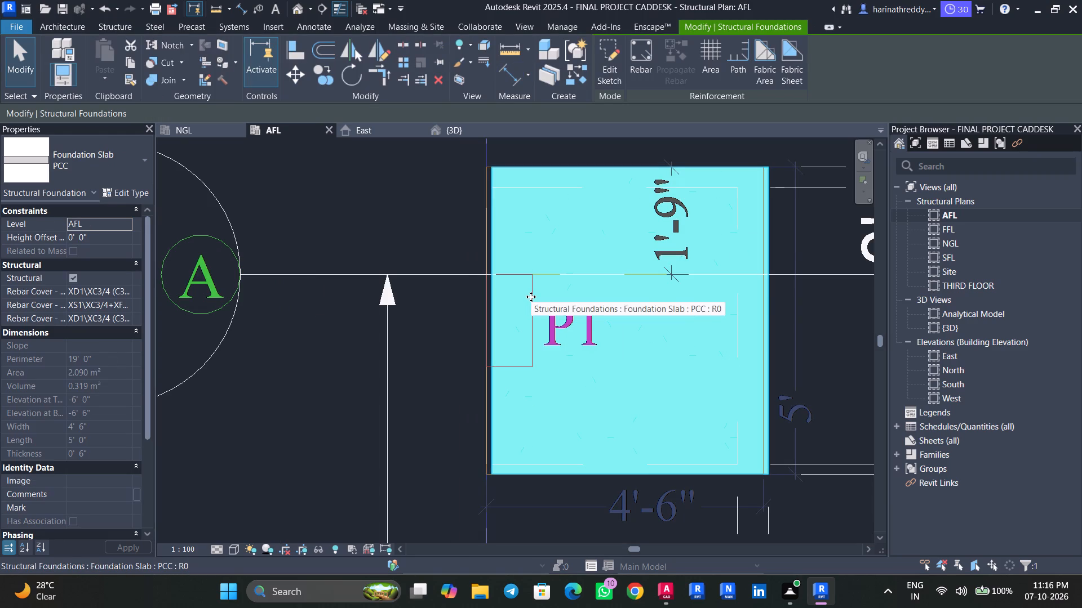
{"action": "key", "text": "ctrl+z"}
Nudge the F1 footing along grid A so its centre sits about 2'-1 1/2" from grid 1.
{"action": "left_click", "coordinate": [546, 190]}
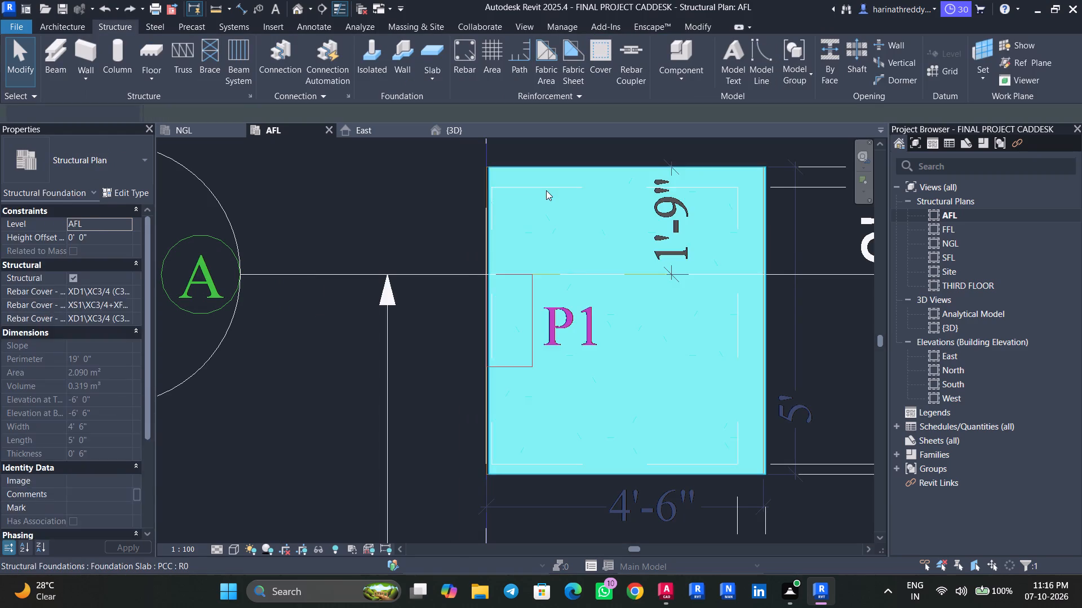
{"action": "key", "text": "Escape"}
{"action": "key", "text": "Escape"}
{"action": "left_click", "coordinate": [549, 186]}
{"action": "key", "text": "Right"}
{"action": "key", "text": "Right"}
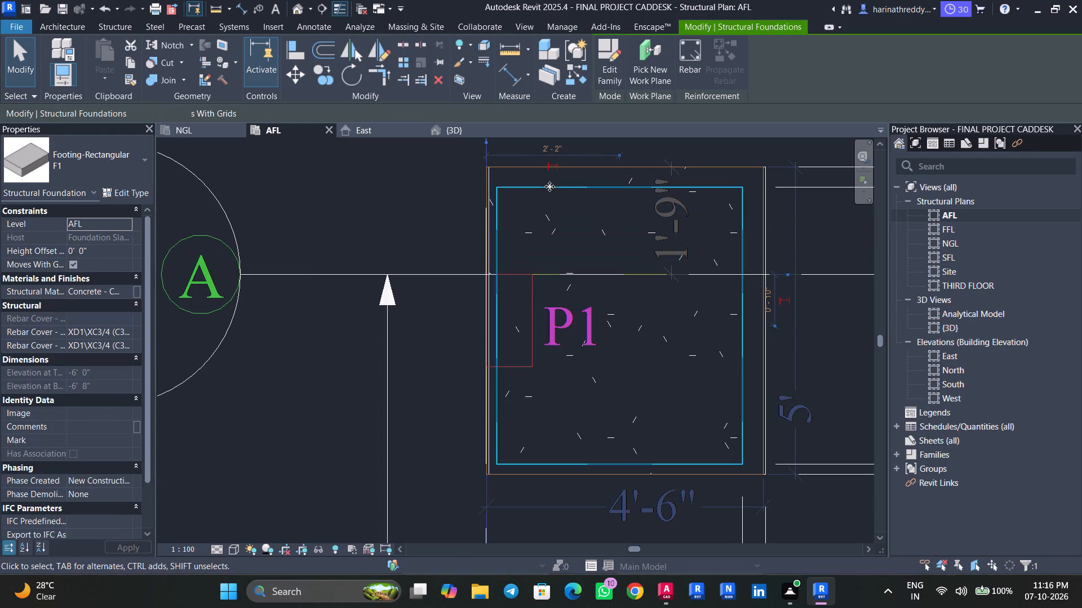
{"action": "key", "text": "Right"}
{"action": "key", "text": "Right"}
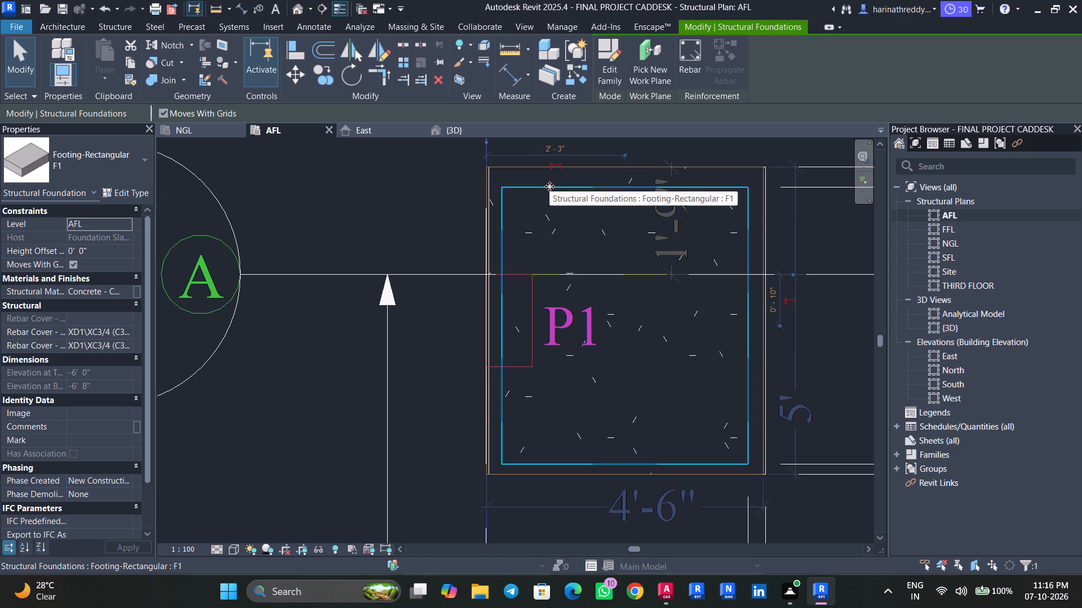
{"action": "key", "text": "Left"}
{"action": "key", "text": "Left"}
{"action": "key", "text": "Left"}
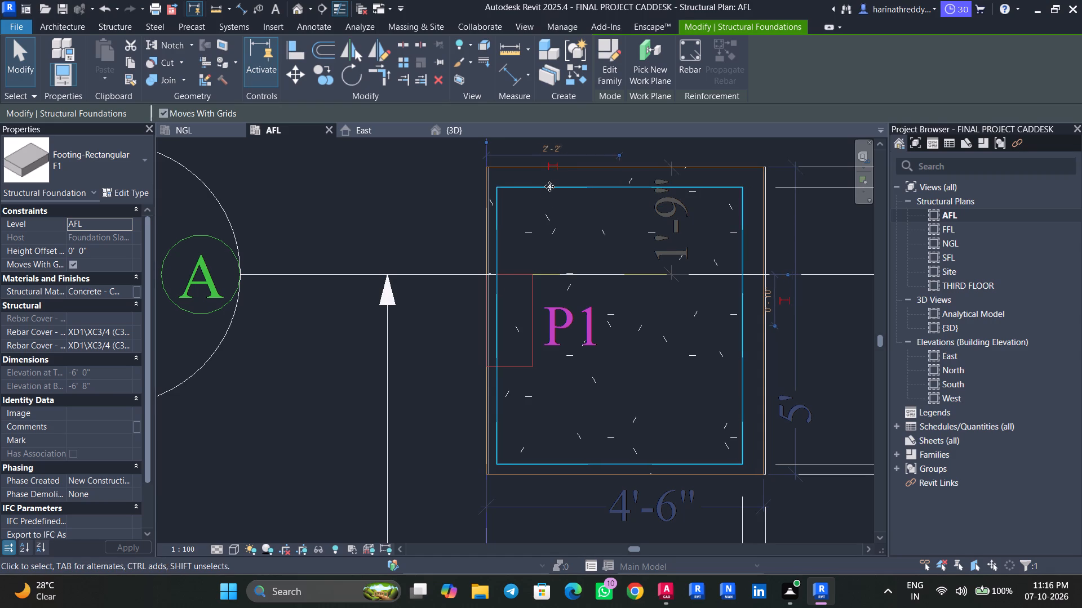
{"action": "key", "text": "Escape"}
{"action": "key", "text": "Escape"}
{"action": "key", "text": "Escape"}
Align the P1 PCC slab's outer edge to the grid 1 line.
{"action": "middle_click_drag", "start_coordinate": [403, 329], "coordinate": [339, 329]}
{"action": "scroll", "coordinate": [339, 329], "scroll_direction": "down", "scroll_amount": 4}
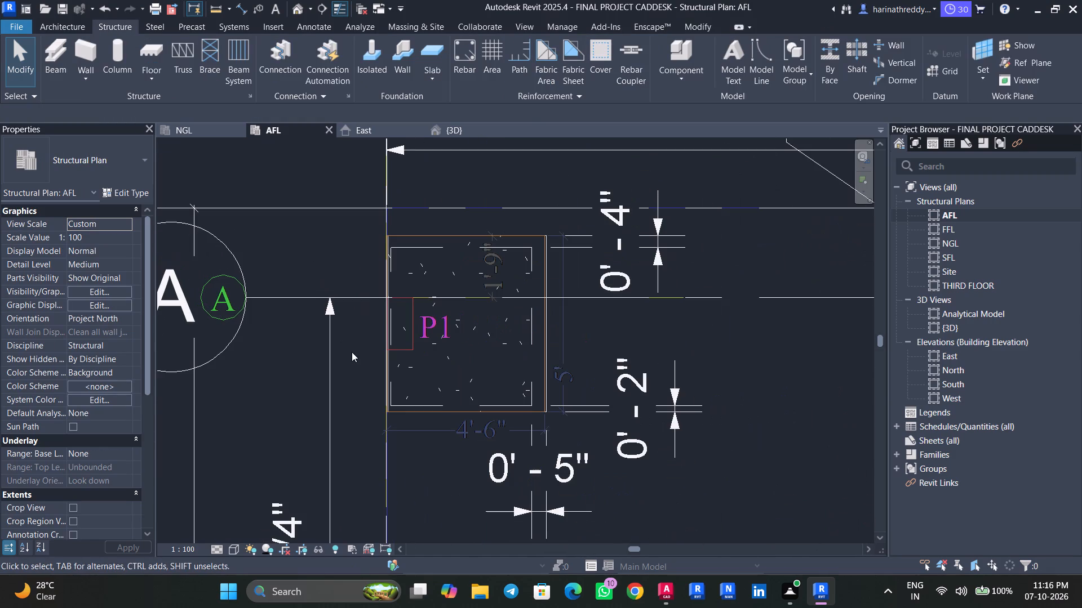
{"action": "scroll", "coordinate": [365, 371], "scroll_direction": "up", "scroll_amount": 10}
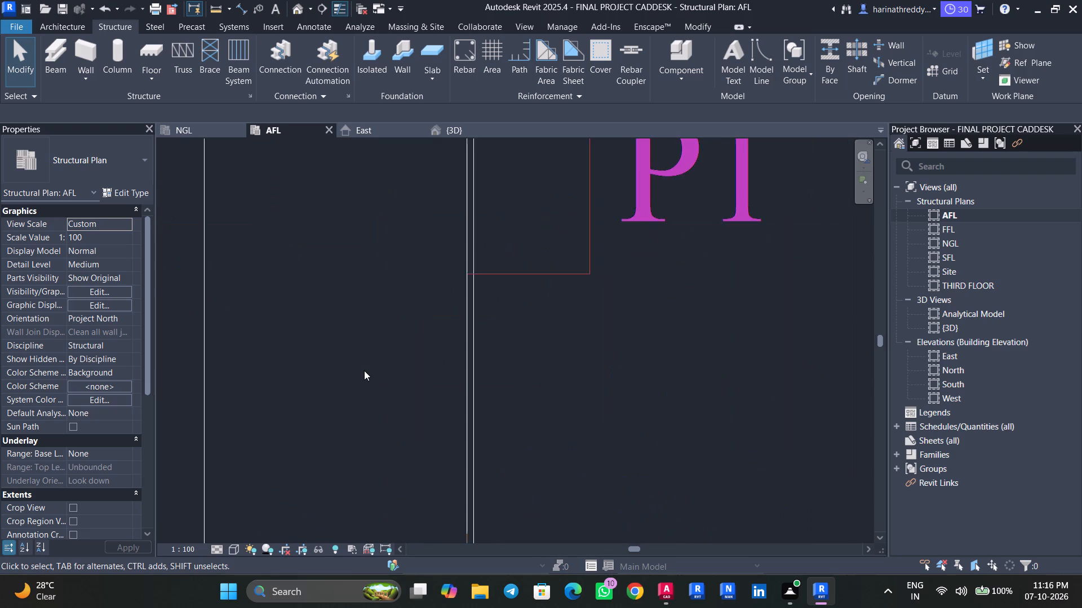
{"action": "scroll", "coordinate": [364, 370], "scroll_direction": "up", "scroll_amount": 3}
{"action": "scroll", "coordinate": [395, 366], "scroll_direction": "down", "scroll_amount": 1}
{"action": "scroll", "coordinate": [395, 366], "scroll_direction": "up", "scroll_amount": 3}
{"action": "middle_click_drag", "start_coordinate": [394, 368], "coordinate": [345, 417]}
{"action": "type", "text": "AL"}
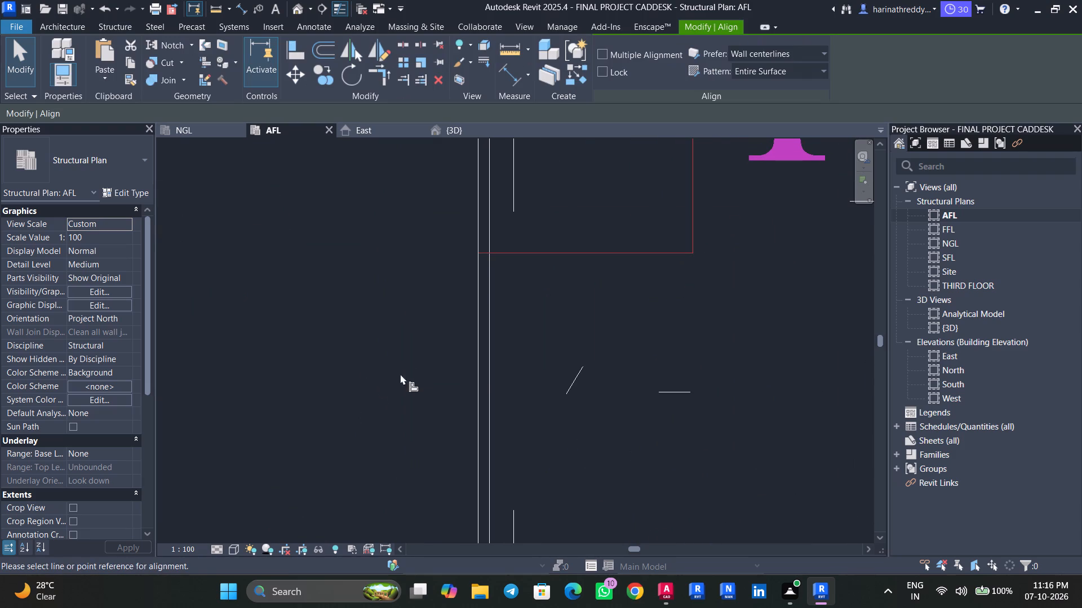
{"action": "left_click", "coordinate": [480, 356]}
{"action": "left_click", "coordinate": [493, 358]}
{"action": "scroll", "coordinate": [493, 358], "scroll_direction": "down", "scroll_amount": 3}
{"action": "scroll", "coordinate": [493, 358], "scroll_direction": "up", "scroll_amount": 2}
{"action": "scroll", "coordinate": [493, 358], "scroll_direction": "down", "scroll_amount": 5}
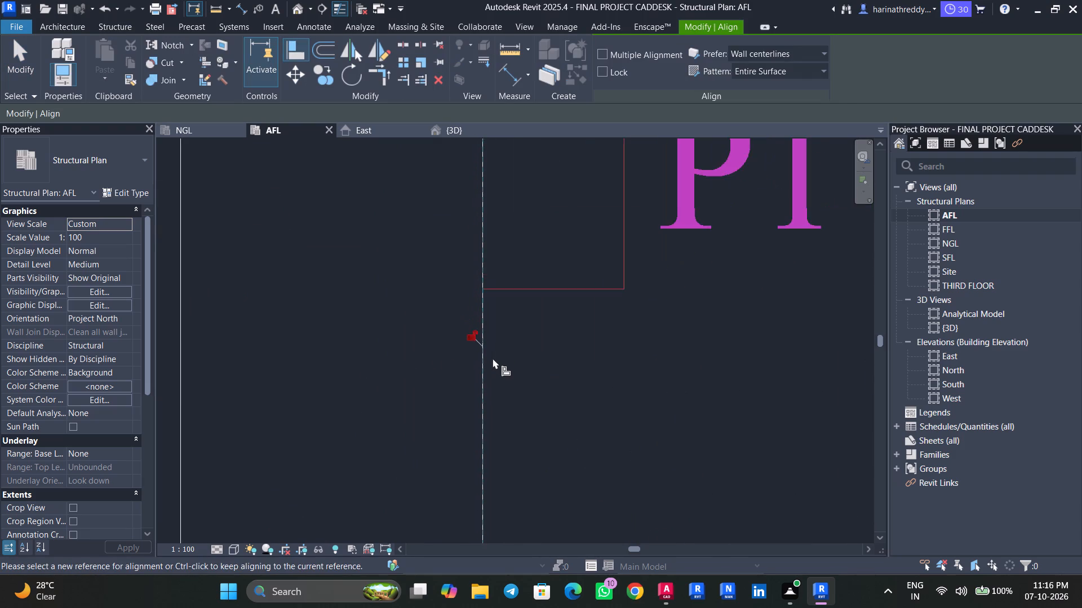
{"action": "scroll", "coordinate": [493, 358], "scroll_direction": "down", "scroll_amount": 7}
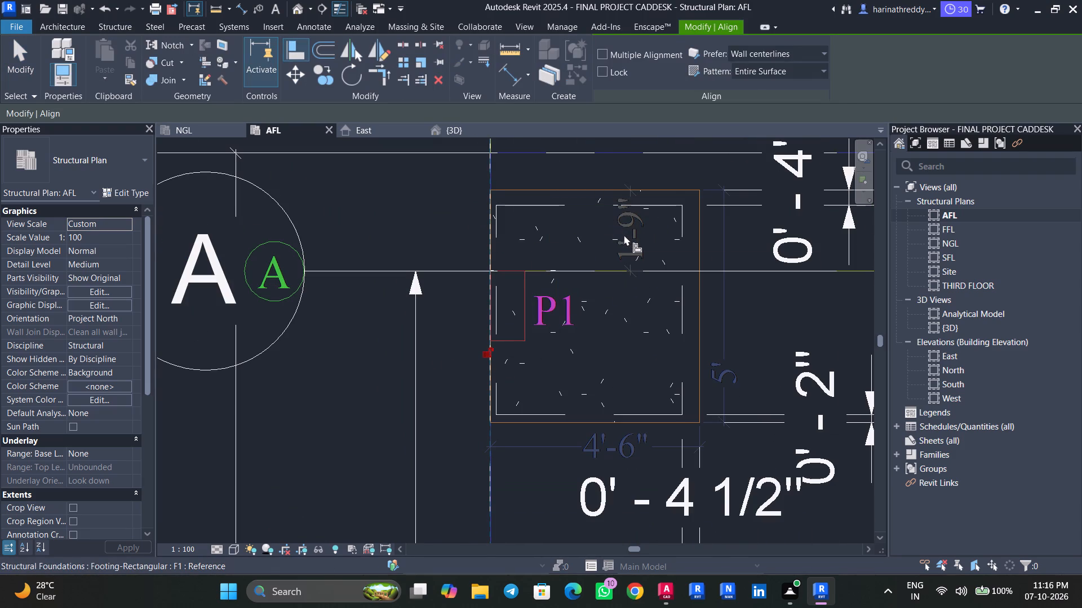
{"action": "key", "text": "Escape"}
{"action": "key", "text": "Escape"}
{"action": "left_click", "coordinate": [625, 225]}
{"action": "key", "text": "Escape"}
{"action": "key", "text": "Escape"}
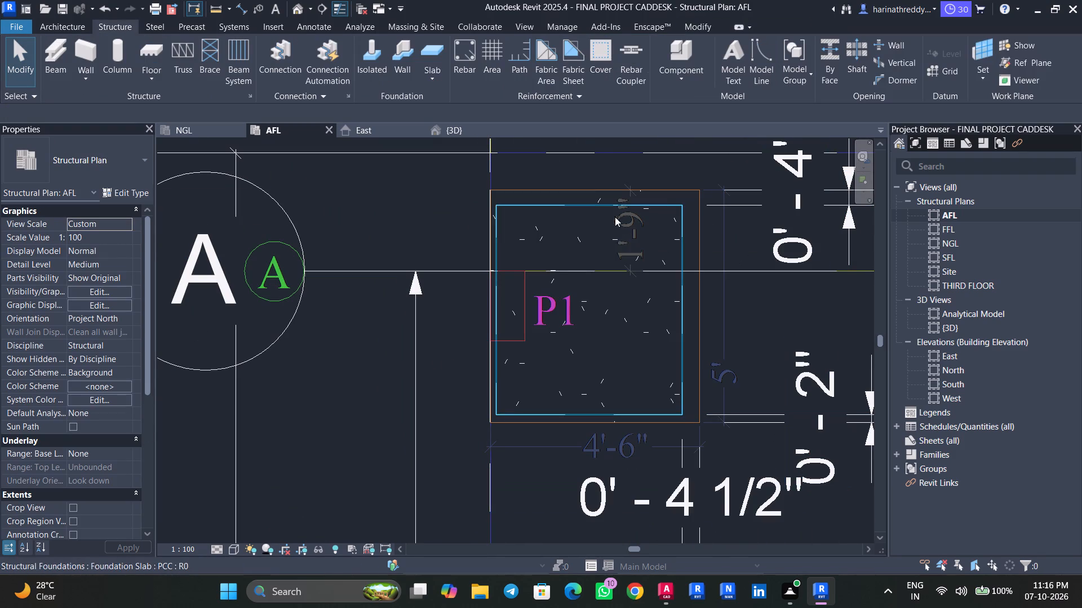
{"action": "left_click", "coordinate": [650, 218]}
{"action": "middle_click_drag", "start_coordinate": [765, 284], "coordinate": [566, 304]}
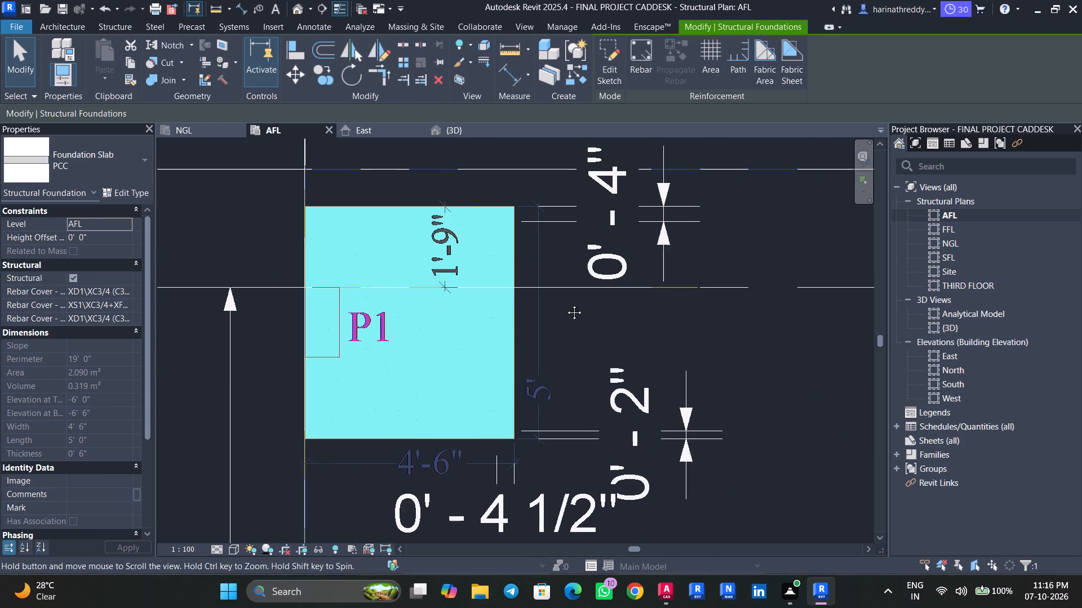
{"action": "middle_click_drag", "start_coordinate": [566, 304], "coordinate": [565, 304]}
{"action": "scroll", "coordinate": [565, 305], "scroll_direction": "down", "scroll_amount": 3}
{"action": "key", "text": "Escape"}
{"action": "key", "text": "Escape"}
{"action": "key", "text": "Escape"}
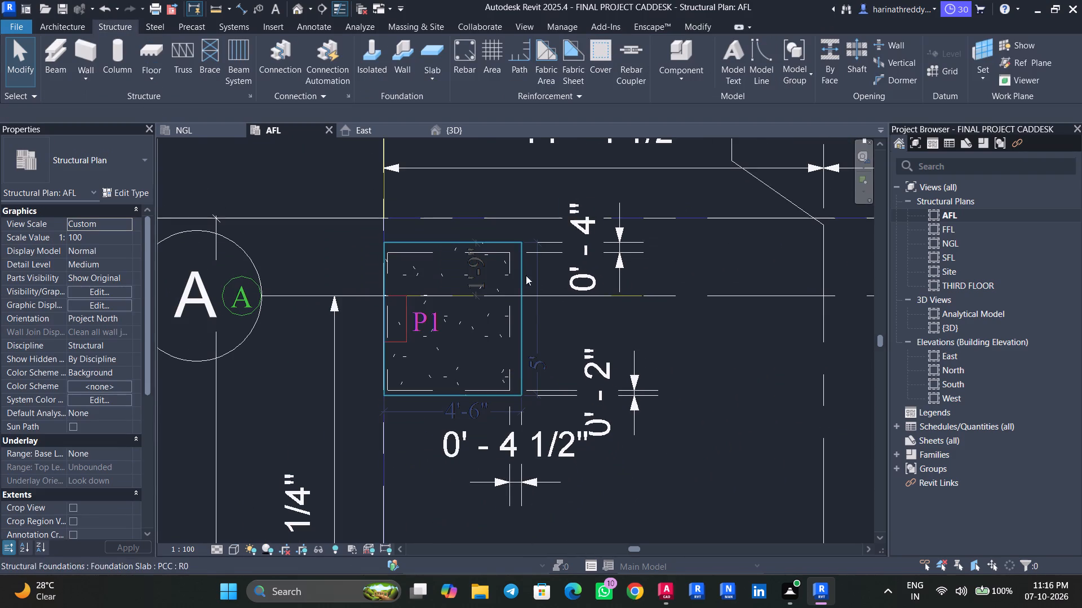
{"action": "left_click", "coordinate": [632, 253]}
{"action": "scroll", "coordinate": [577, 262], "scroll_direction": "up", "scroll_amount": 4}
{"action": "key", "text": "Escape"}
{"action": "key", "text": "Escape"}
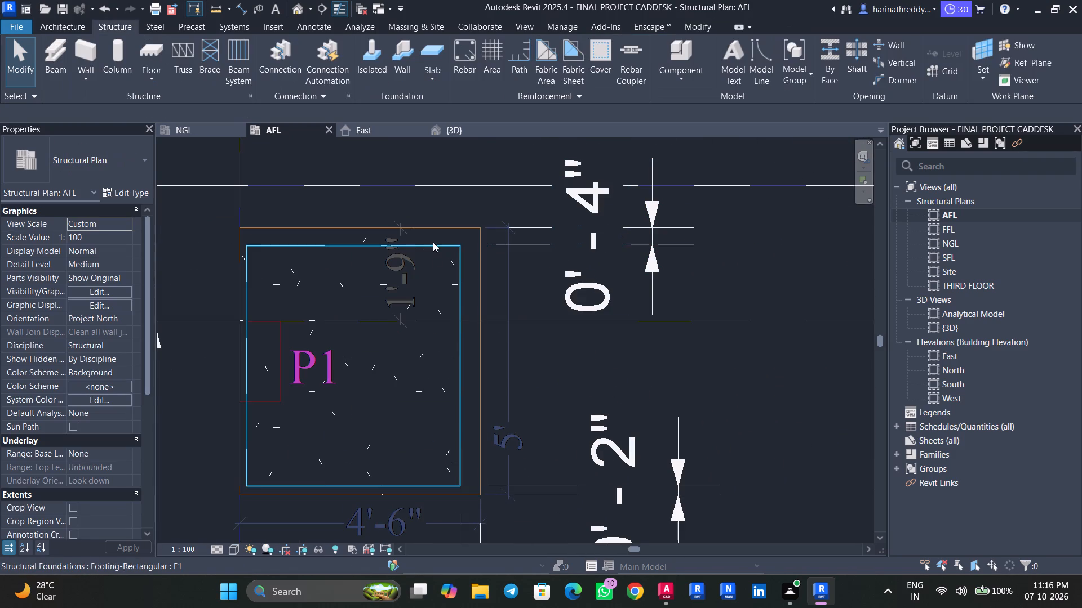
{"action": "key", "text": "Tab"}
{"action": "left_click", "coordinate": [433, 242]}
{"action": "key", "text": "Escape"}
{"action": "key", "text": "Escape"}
Set the gap between the F1 footing's and PCC slab's upper edges at P1 to 3".
{"action": "key", "text": "Tab"}
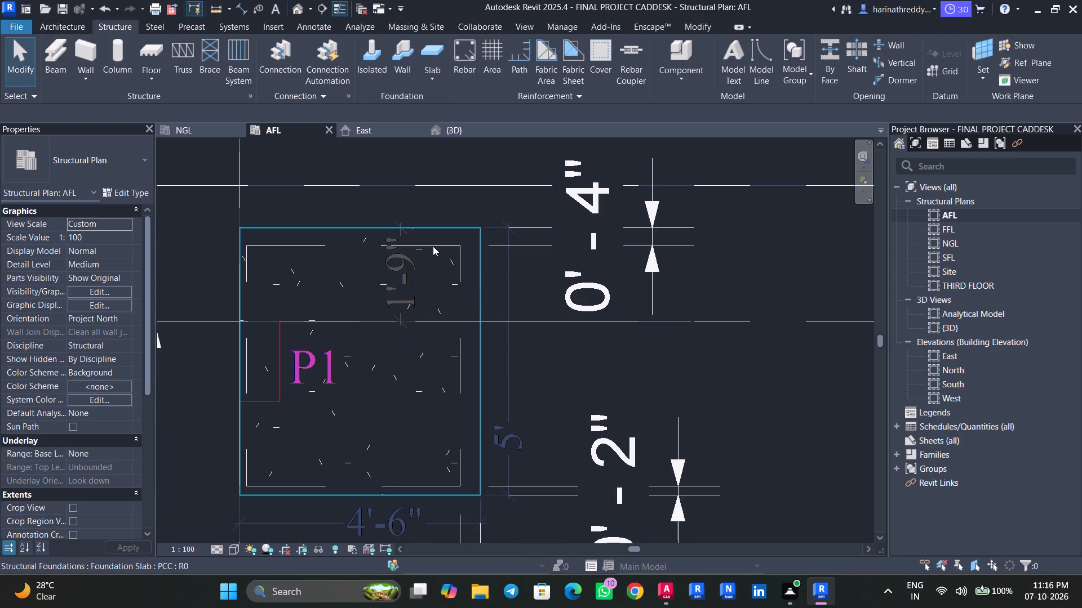
{"action": "key", "text": "Tab"}
{"action": "left_click", "coordinate": [431, 251]}
{"action": "left_click", "coordinate": [619, 239]}
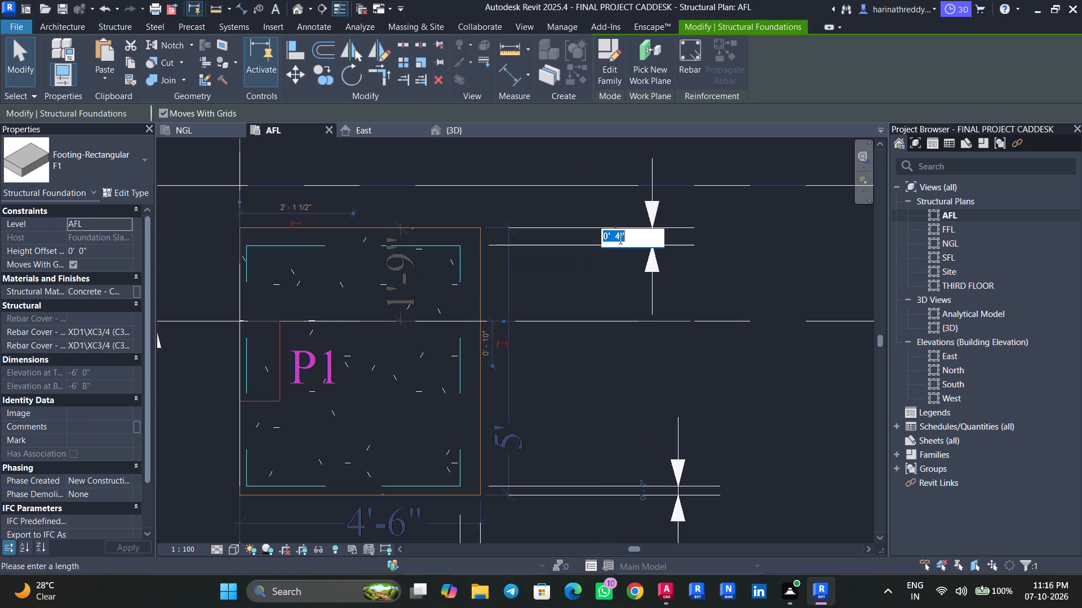
{"action": "type", "text": "3\""}
{"action": "key", "text": "Return"}
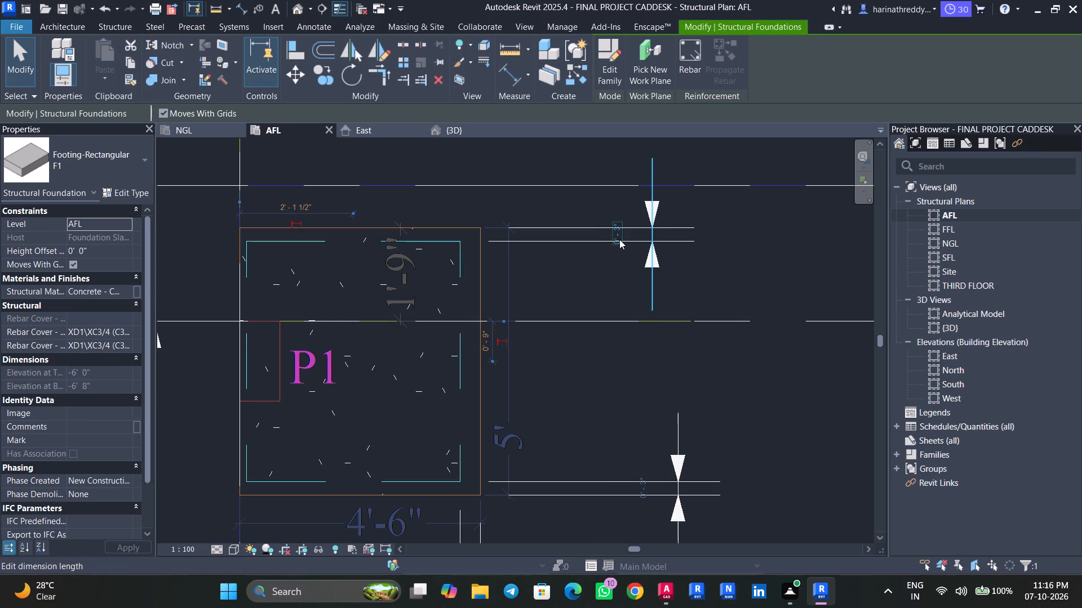
{"action": "key", "text": "Escape"}
{"action": "key", "text": "Escape"}
Delete the dimensions for the gaps at the lower and upper edges of the P1 footing.
{"action": "scroll", "coordinate": [597, 324], "scroll_direction": "down", "scroll_amount": 5}
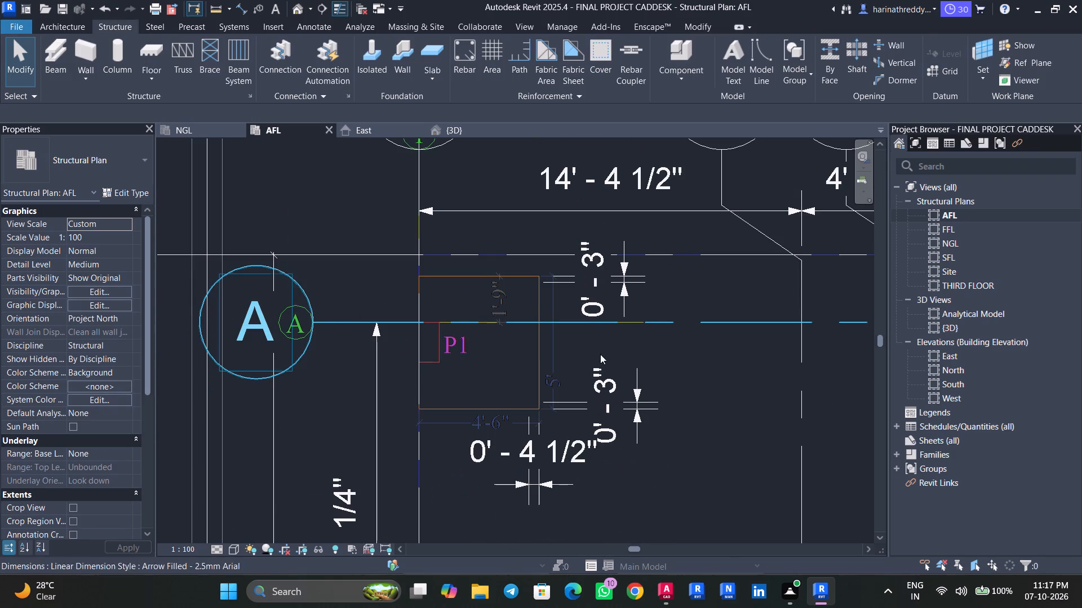
{"action": "left_click_drag", "start_coordinate": [641, 455], "coordinate": [620, 386]}
{"action": "key", "text": "Delete"}
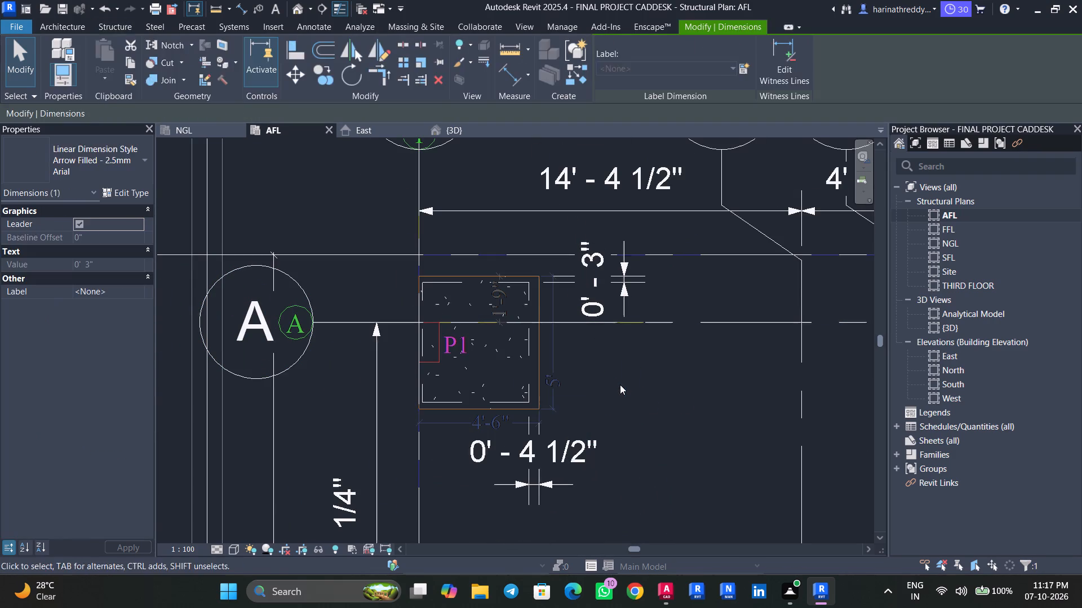
{"action": "left_click", "coordinate": [618, 292]}
{"action": "key", "text": "Delete"}
Align the F1 footing's outer edge at P1 with the grid 1 line.
{"action": "scroll", "coordinate": [444, 414], "scroll_direction": "up", "scroll_amount": 10}
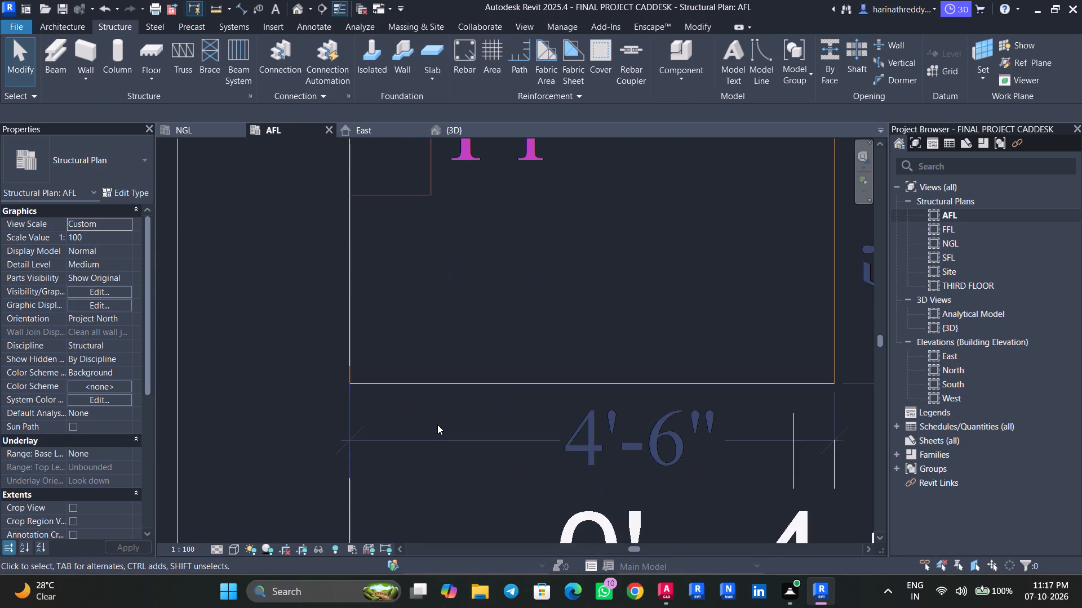
{"action": "scroll", "coordinate": [437, 424], "scroll_direction": "down", "scroll_amount": 4}
{"action": "scroll", "coordinate": [368, 400], "scroll_direction": "up", "scroll_amount": 5}
{"action": "middle_click_drag", "start_coordinate": [366, 401], "coordinate": [382, 431]}
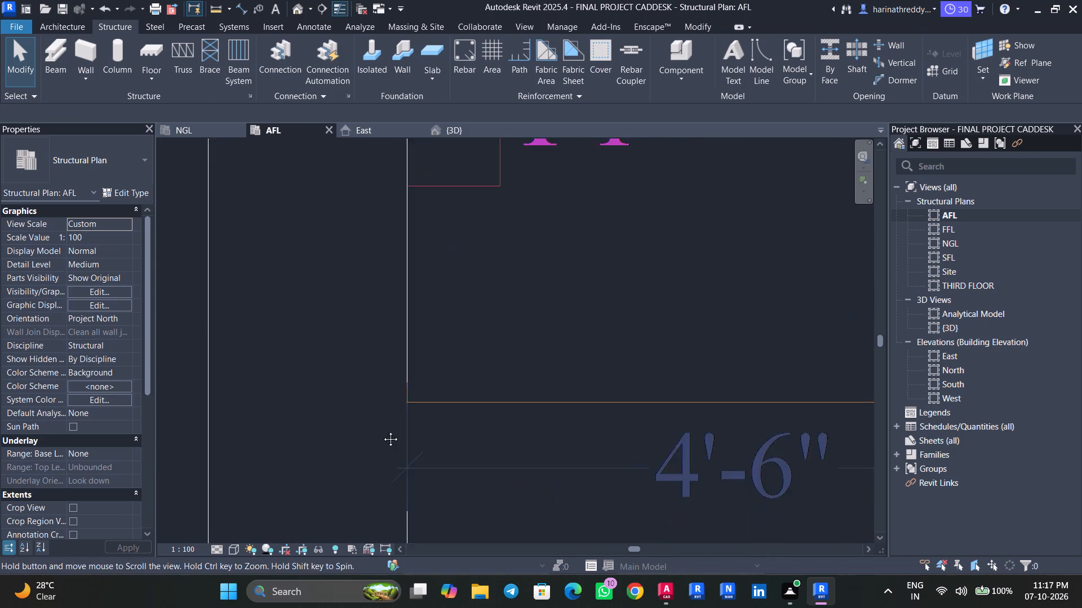
{"action": "middle_click_drag", "start_coordinate": [382, 431], "coordinate": [447, 531]}
{"action": "type", "text": "AL"}
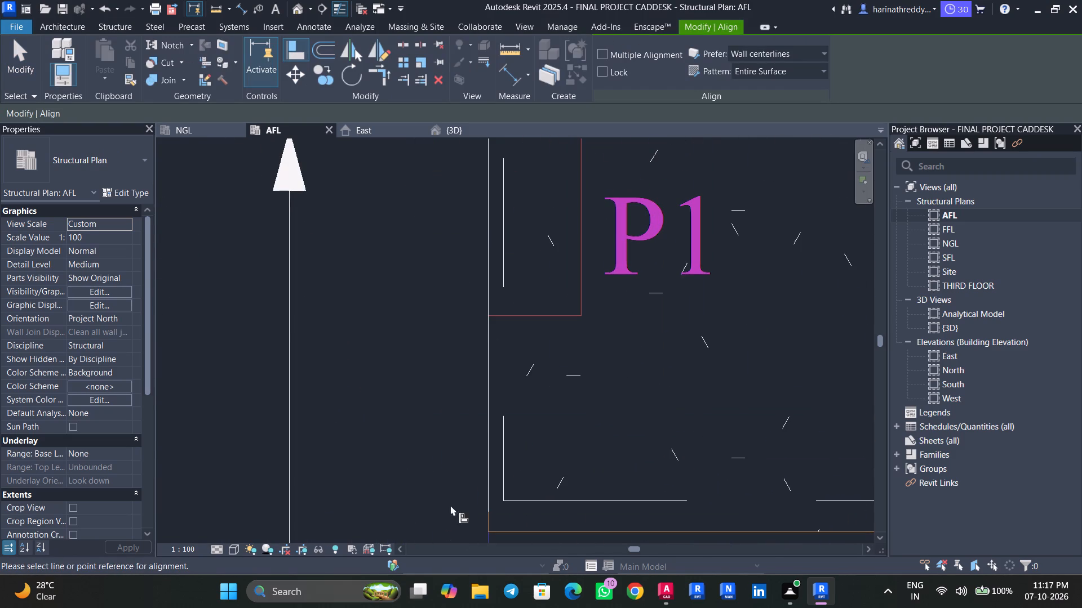
{"action": "left_click", "coordinate": [484, 391]}
{"action": "left_click", "coordinate": [503, 414]}
{"action": "key", "text": "Escape"}
{"action": "key", "text": "Escape"}
{"action": "key", "text": "Escape"}
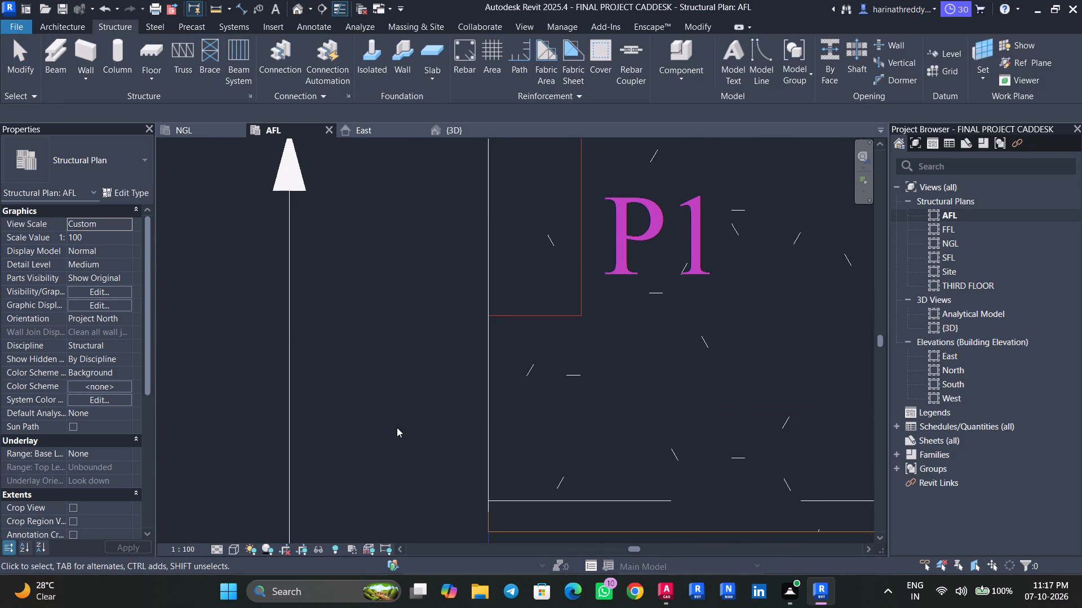
Delete the dimension for the gap between the F1 footing's and PCC slab's inner edges at P1.
{"action": "scroll", "coordinate": [397, 427], "scroll_direction": "down", "scroll_amount": 9}
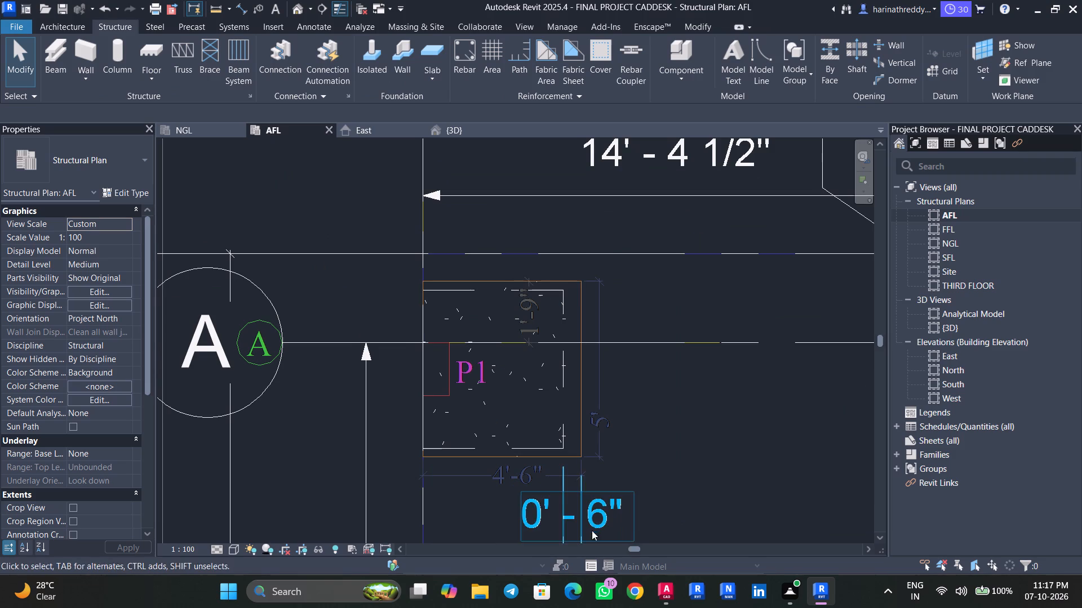
{"action": "middle_click_drag", "start_coordinate": [670, 497], "coordinate": [670, 442]}
{"action": "left_click", "coordinate": [570, 506]}
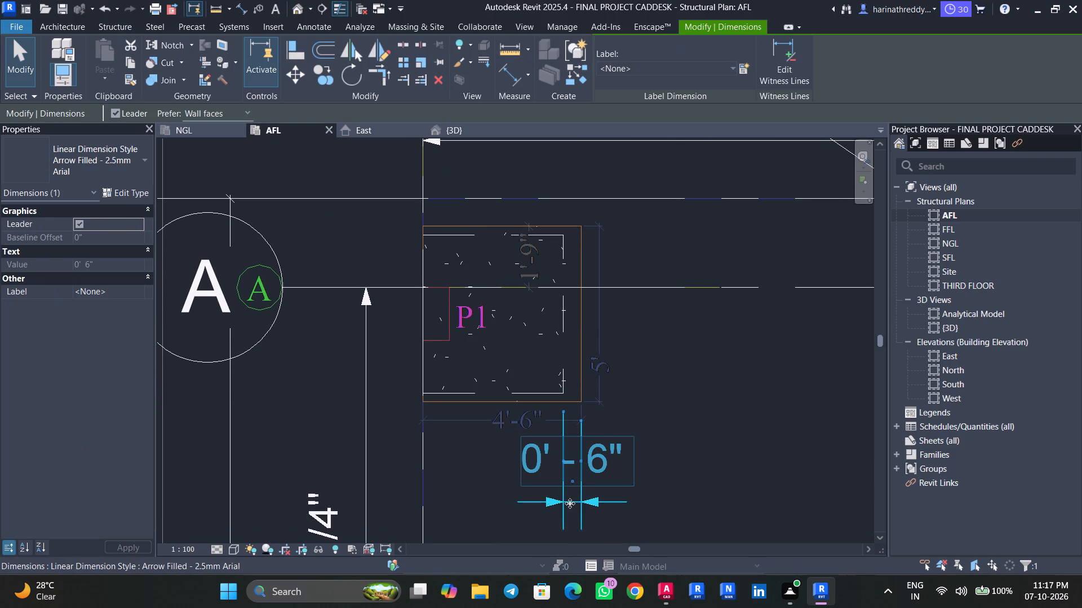
{"action": "key", "text": "Delete"}
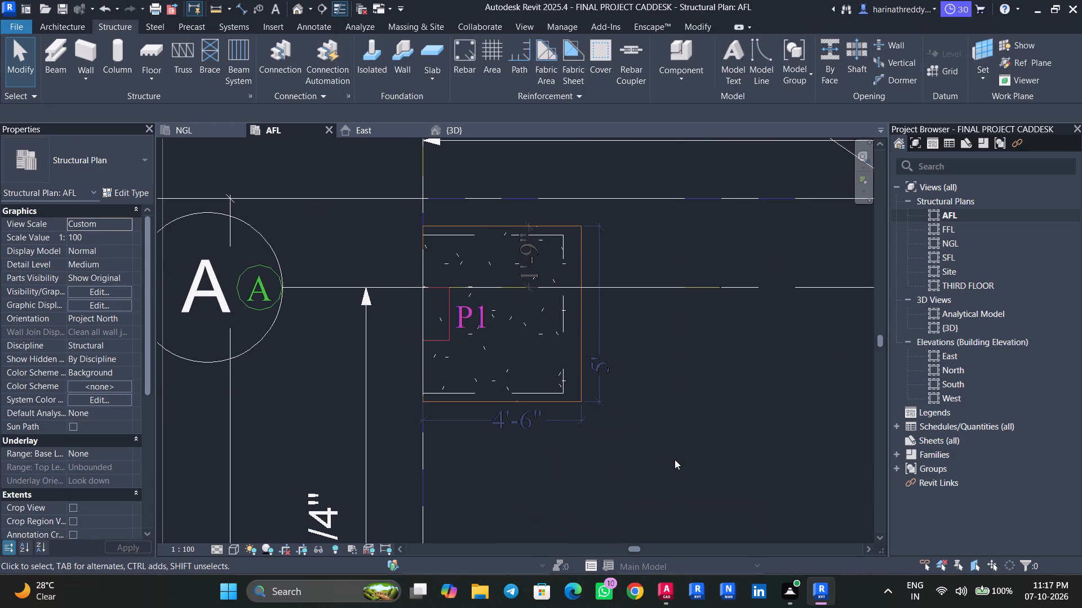
Examine the PCC slabs and footing placement across the foundation layout in the 3D view.
{"action": "middle_click_drag", "start_coordinate": [672, 457], "coordinate": [627, 390]}
{"action": "scroll", "coordinate": [624, 384], "scroll_direction": "down", "scroll_amount": 2}
{"action": "middle_click_drag", "start_coordinate": [624, 384], "coordinate": [575, 284]}
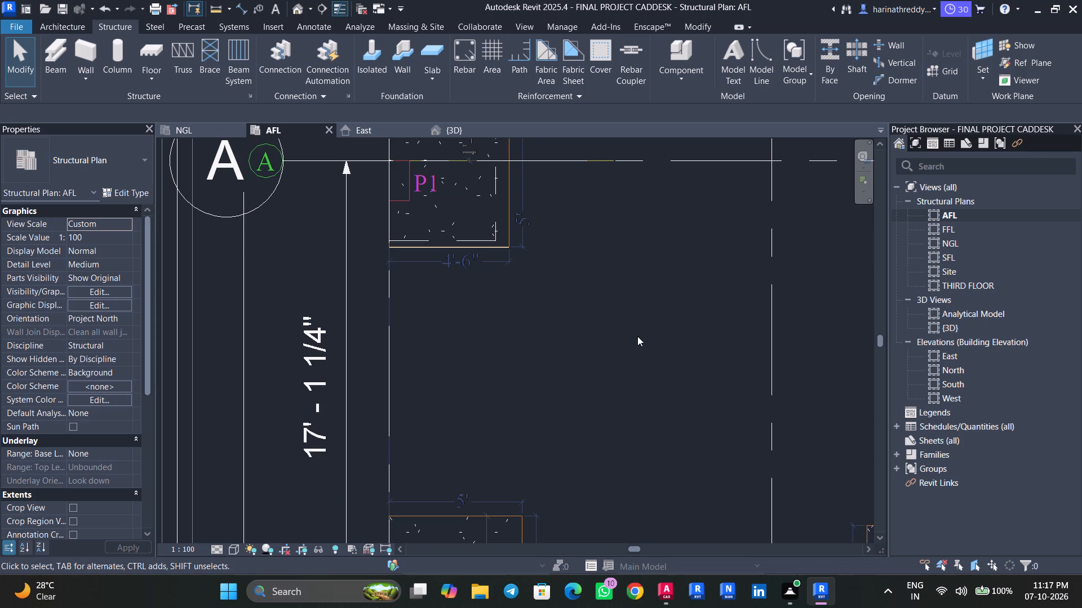
{"action": "scroll", "coordinate": [637, 336], "scroll_direction": "down", "scroll_amount": 2}
{"action": "scroll", "coordinate": [637, 336], "scroll_direction": "up", "scroll_amount": 1}
{"action": "middle_click_drag", "start_coordinate": [637, 336], "coordinate": [487, 381]}
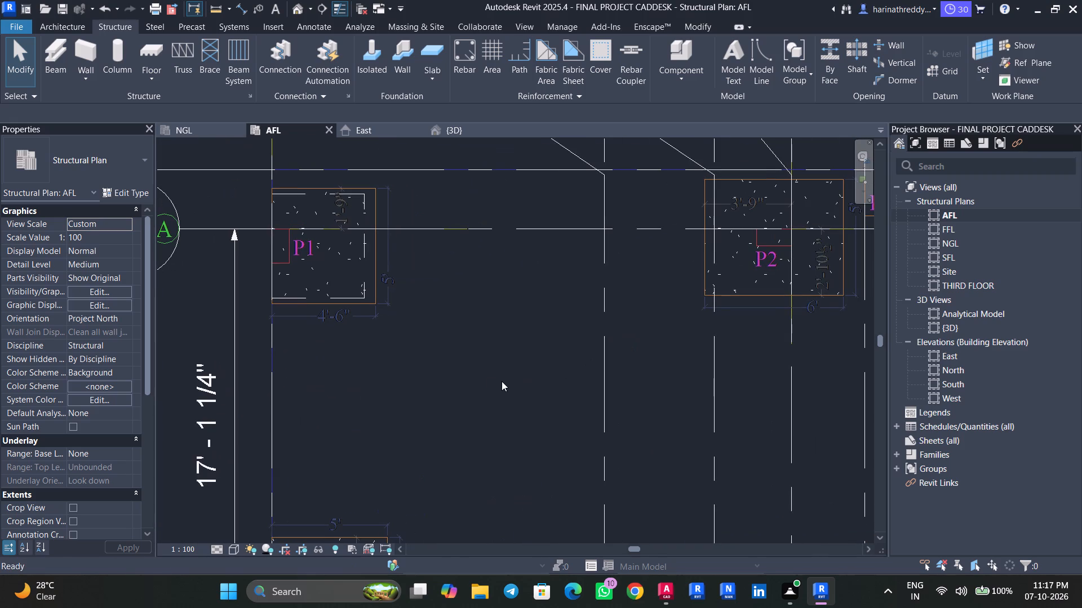
{"action": "left_click", "coordinate": [304, 14]}
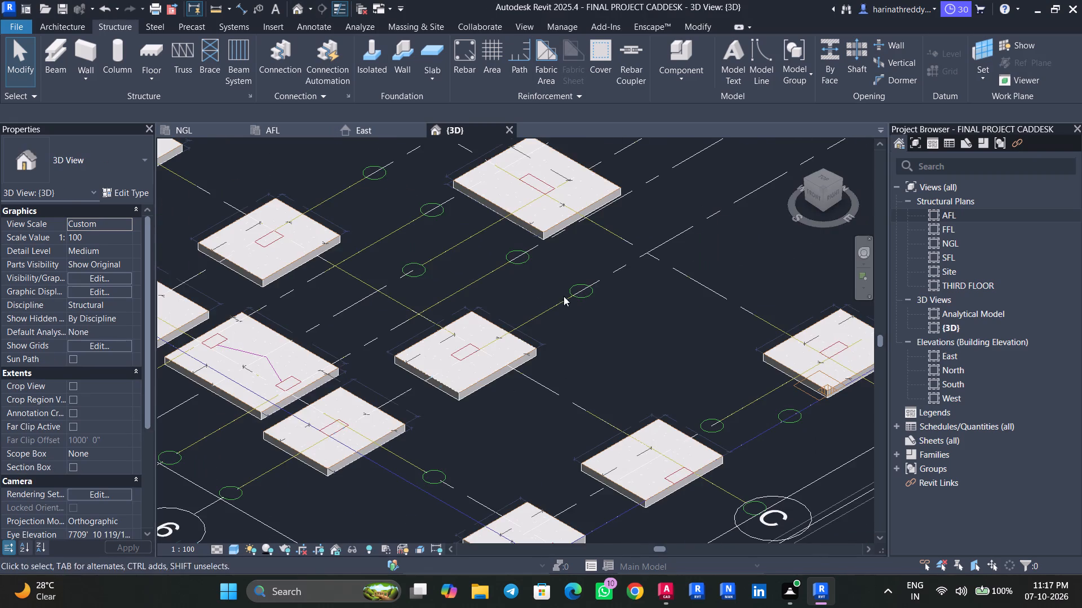
{"action": "scroll", "coordinate": [570, 301], "scroll_direction": "down", "scroll_amount": 4}
{"action": "scroll", "coordinate": [570, 301], "scroll_direction": "up", "scroll_amount": 1}
{"action": "scroll", "coordinate": [570, 301], "scroll_direction": "down", "scroll_amount": 4}
{"action": "middle_click_drag", "start_coordinate": [596, 457], "coordinate": [617, 431], "text": "shift"}
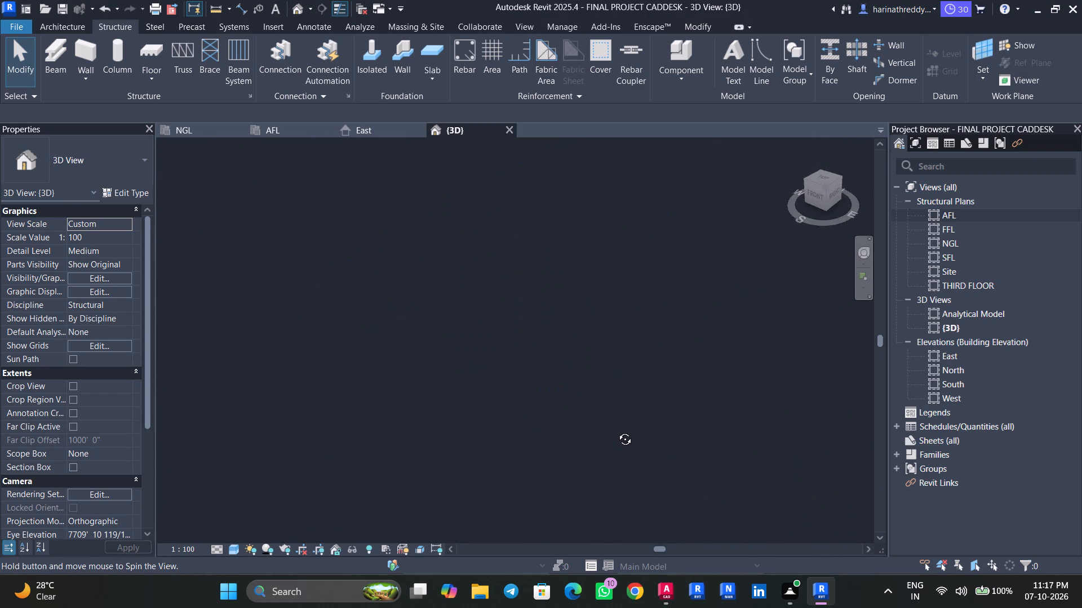
{"action": "middle_click_drag", "start_coordinate": [617, 431], "coordinate": [575, 462], "text": "shift"}
{"action": "scroll", "coordinate": [578, 451], "scroll_direction": "down", "scroll_amount": 7}
{"action": "scroll", "coordinate": [577, 448], "scroll_direction": "up", "scroll_amount": 1}
{"action": "scroll", "coordinate": [577, 432], "scroll_direction": "down", "scroll_amount": 3}
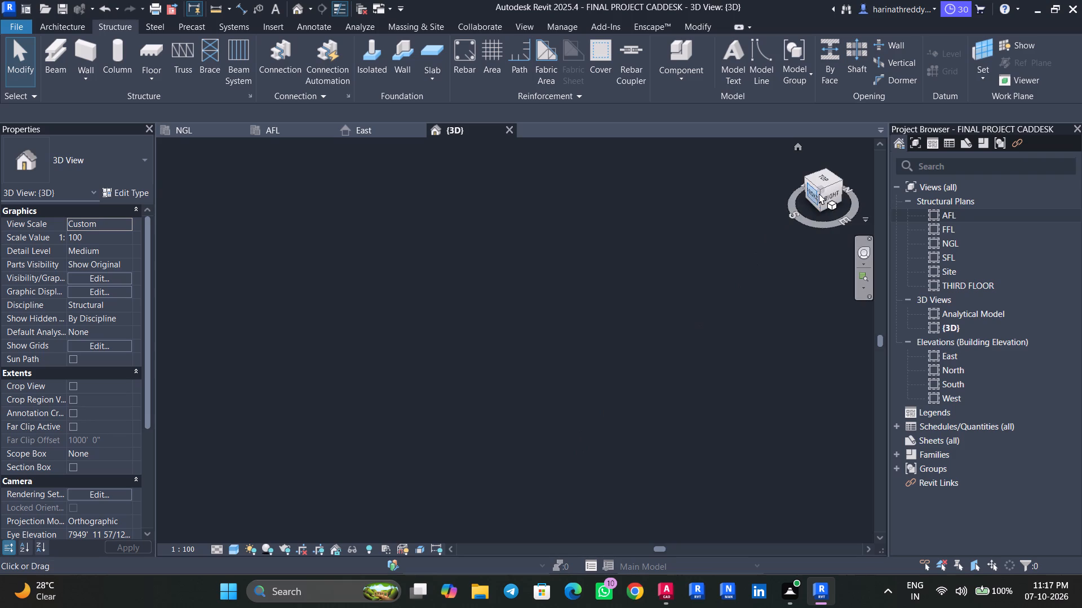
{"action": "left_click", "coordinate": [817, 191]}
{"action": "left_click", "coordinate": [825, 182]}
{"action": "left_click", "coordinate": [825, 182]}
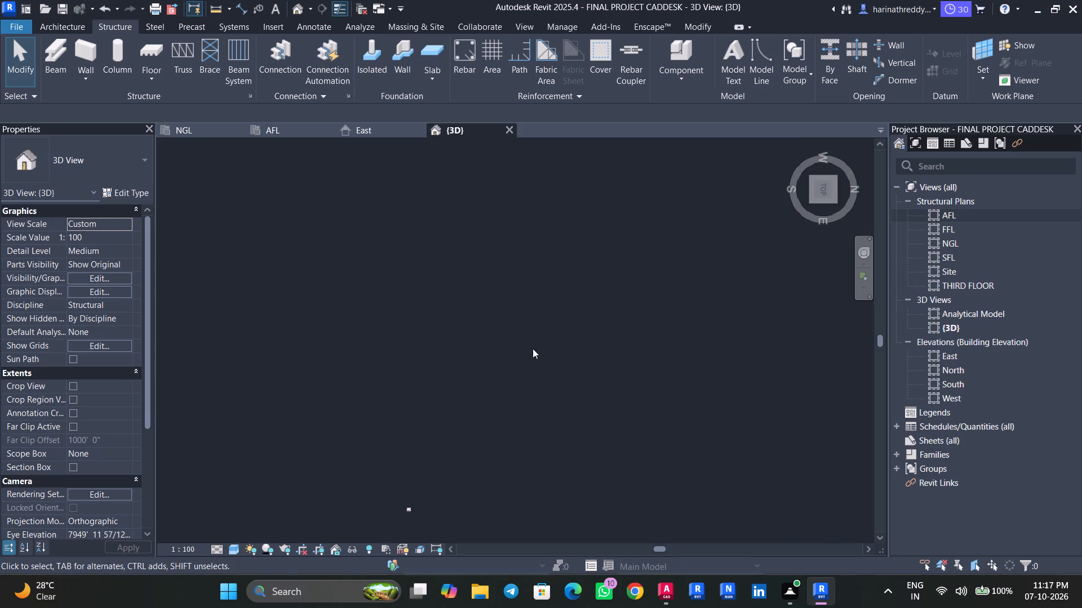
{"action": "middle_click_drag", "start_coordinate": [465, 462], "coordinate": [521, 339]}
{"action": "scroll", "coordinate": [460, 394], "scroll_direction": "up", "scroll_amount": 6}
{"action": "scroll", "coordinate": [460, 394], "scroll_direction": "down", "scroll_amount": 2}
{"action": "scroll", "coordinate": [460, 394], "scroll_direction": "up", "scroll_amount": 2}
{"action": "scroll", "coordinate": [482, 383], "scroll_direction": "down", "scroll_amount": 1}
{"action": "scroll", "coordinate": [482, 383], "scroll_direction": "up", "scroll_amount": 10}
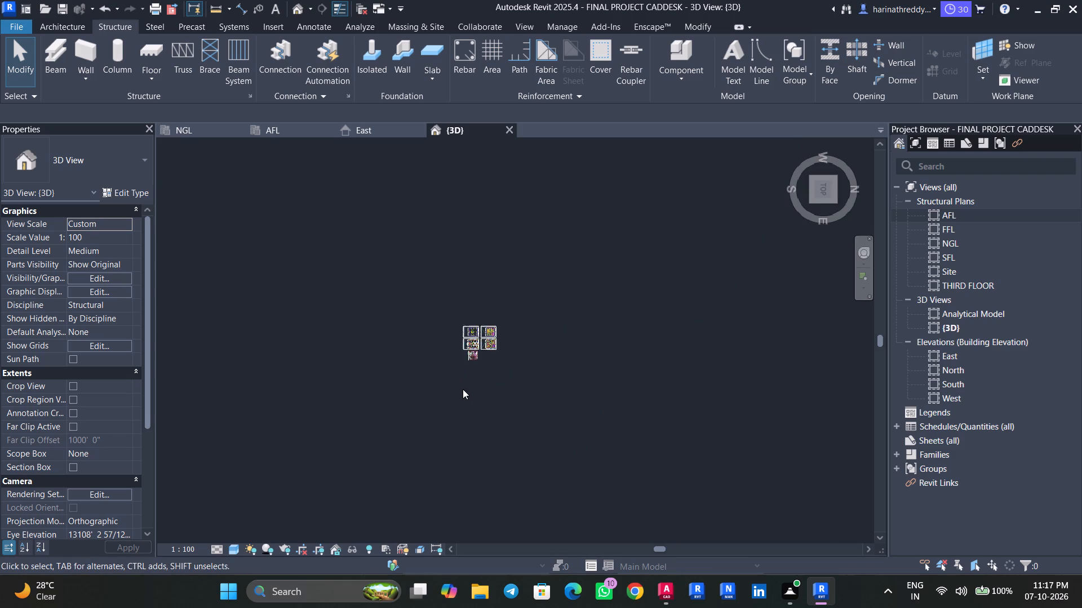
{"action": "scroll", "coordinate": [463, 389], "scroll_direction": "up", "scroll_amount": 9}
{"action": "middle_click_drag", "start_coordinate": [463, 389], "coordinate": [469, 370], "text": "shift"}
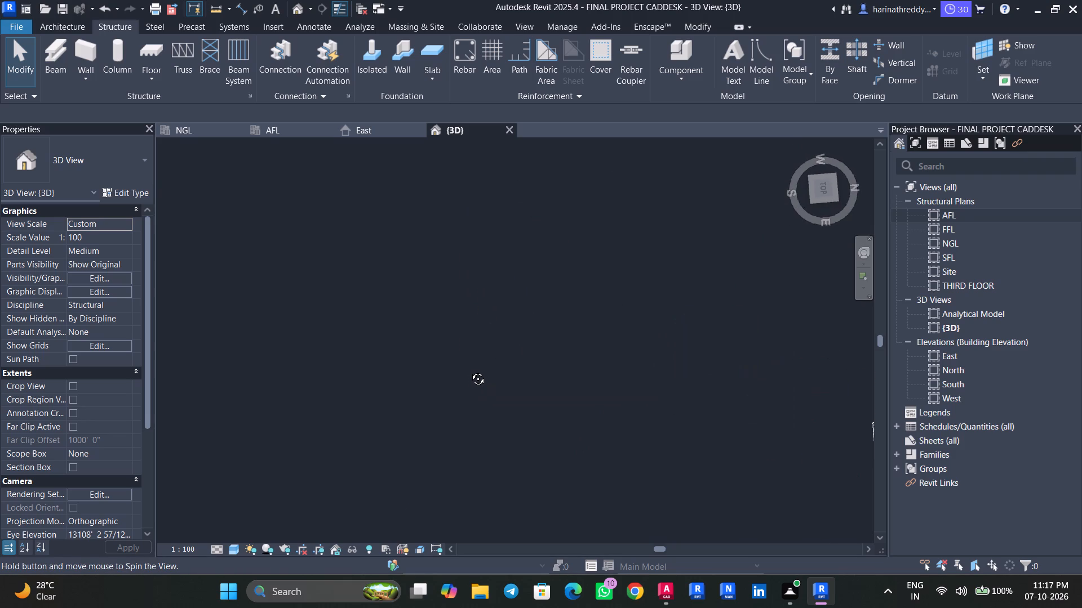
{"action": "middle_click_drag", "start_coordinate": [469, 370], "coordinate": [465, 369], "text": "shift"}
{"action": "scroll", "coordinate": [480, 388], "scroll_direction": "up", "scroll_amount": 1}
{"action": "scroll", "coordinate": [480, 388], "scroll_direction": "down", "scroll_amount": 5}
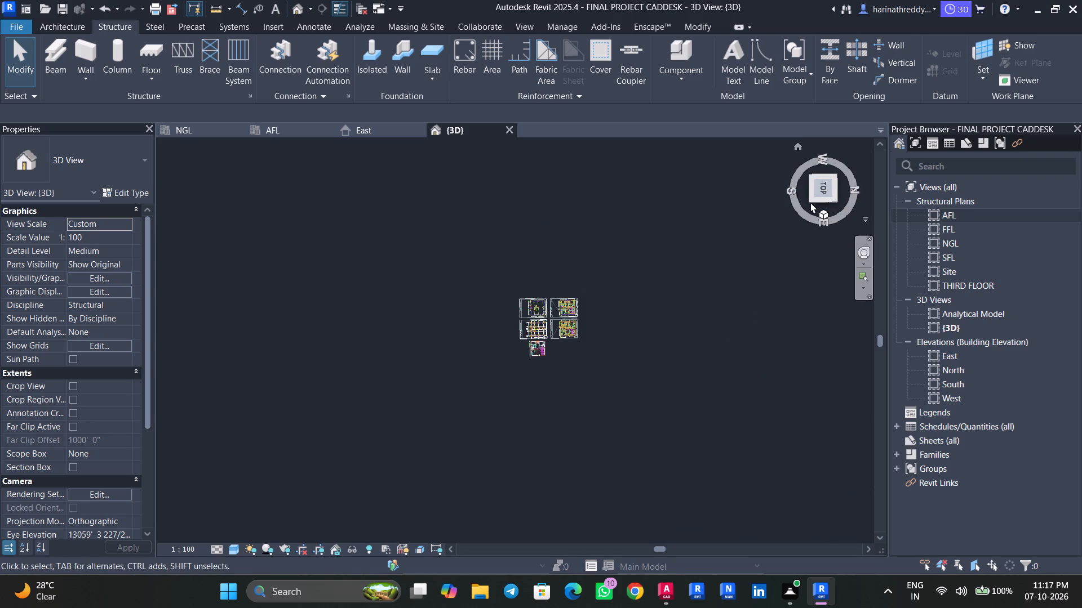
{"action": "left_click", "coordinate": [811, 202]}
{"action": "middle_click_drag", "start_coordinate": [686, 248], "coordinate": [678, 303]}
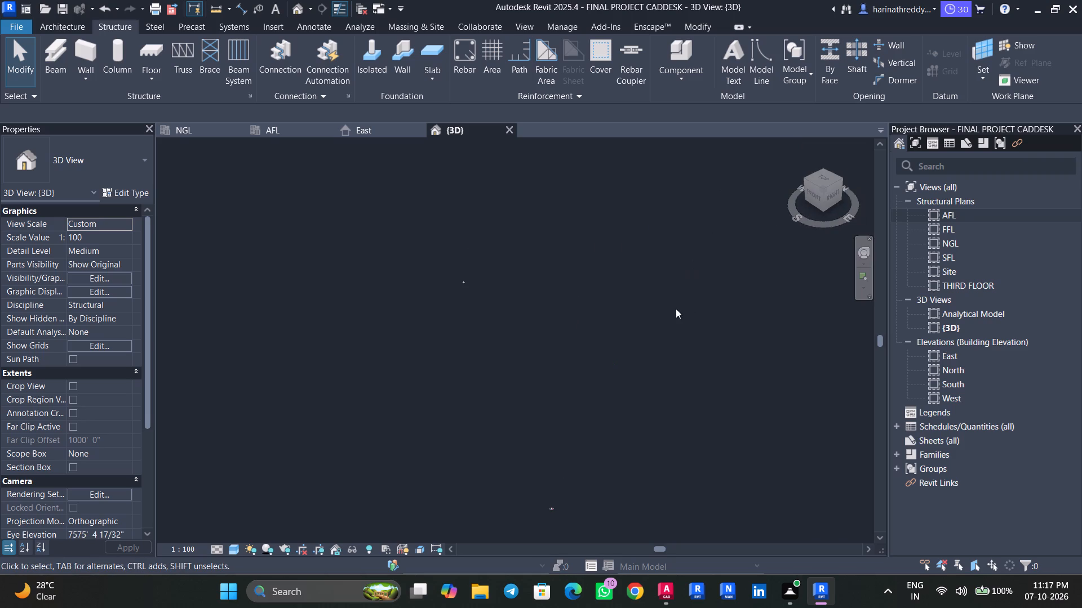
{"action": "scroll", "coordinate": [561, 510], "scroll_direction": "up", "scroll_amount": 20}
{"action": "scroll", "coordinate": [561, 510], "scroll_direction": "up", "scroll_amount": 11}
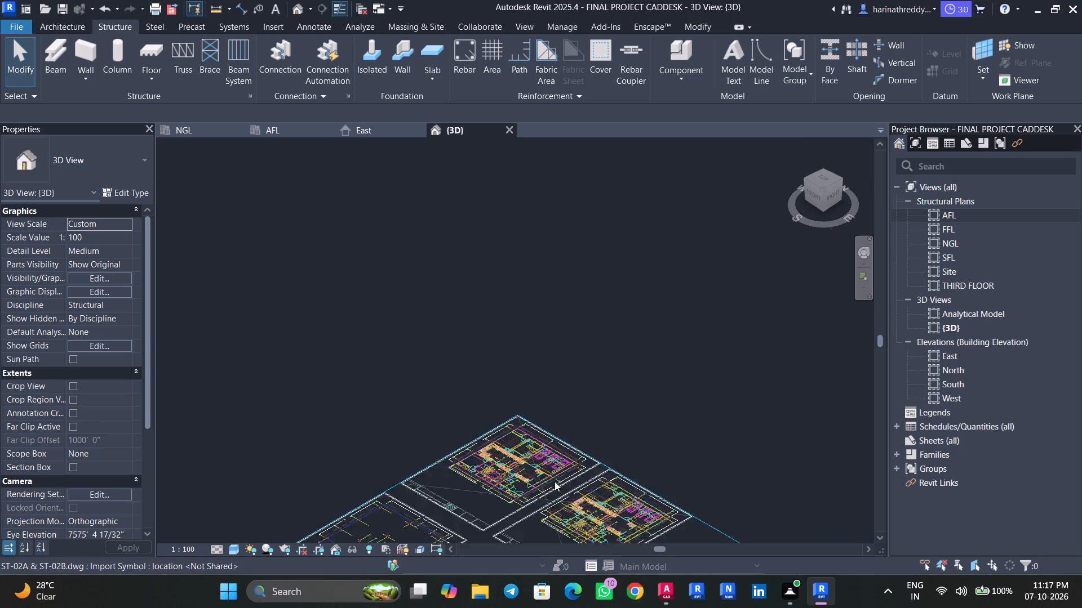
{"action": "scroll", "coordinate": [555, 481], "scroll_direction": "up", "scroll_amount": 10}
{"action": "middle_click_drag", "start_coordinate": [537, 499], "coordinate": [643, 187]}
{"action": "middle_click_drag", "start_coordinate": [530, 345], "coordinate": [632, 166]}
{"action": "scroll", "coordinate": [425, 390], "scroll_direction": "up", "scroll_amount": 6}
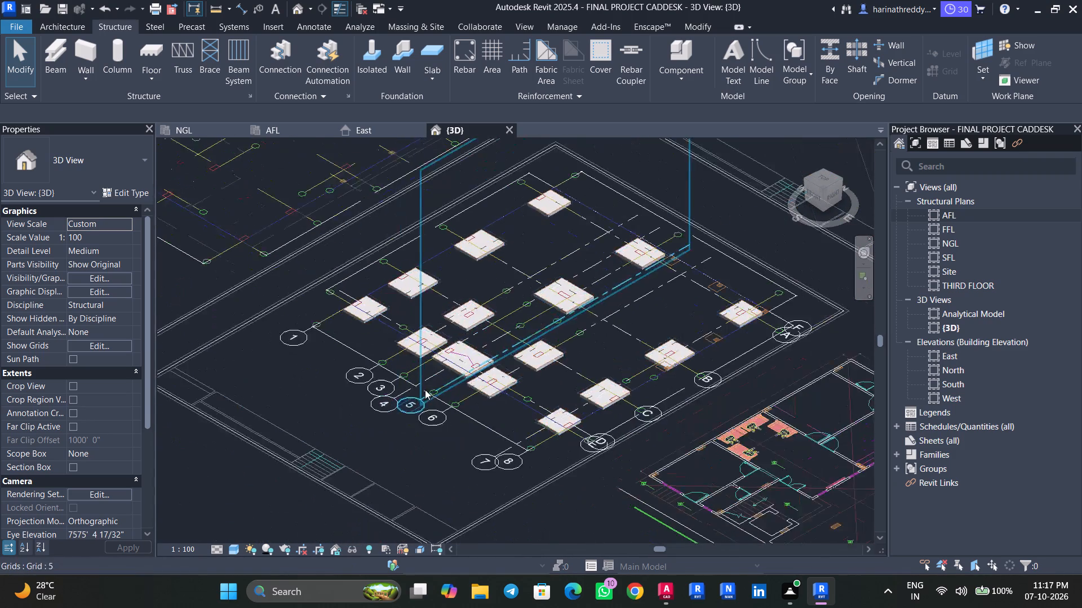
{"action": "middle_click_drag", "start_coordinate": [638, 396], "coordinate": [321, 500]}
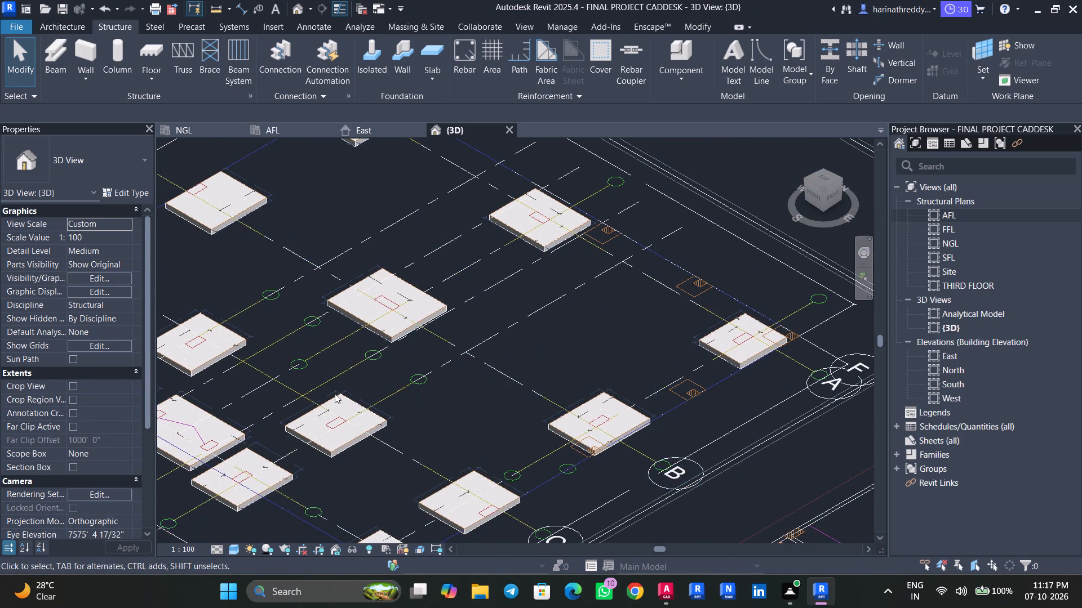
{"action": "middle_click_drag", "start_coordinate": [469, 418], "coordinate": [586, 334]}
{"action": "scroll", "coordinate": [579, 334], "scroll_direction": "up", "scroll_amount": 3}
{"action": "middle_click_drag", "start_coordinate": [579, 334], "coordinate": [725, 338]}
{"action": "left_click", "coordinate": [276, 387]}
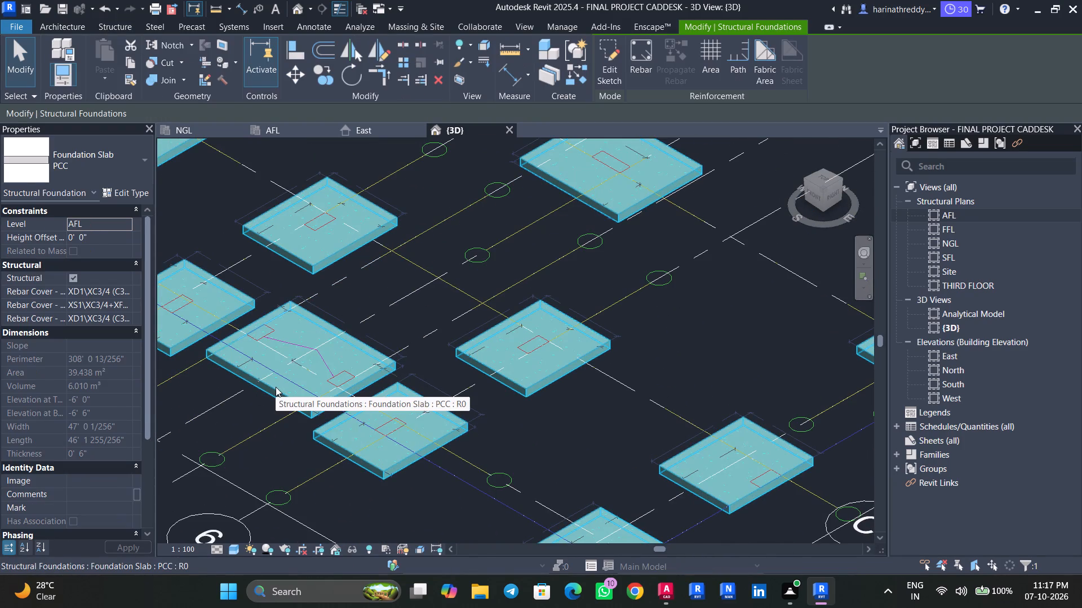
{"action": "key", "text": "Escape"}
{"action": "key", "text": "Escape"}
{"action": "key", "text": "Escape"}
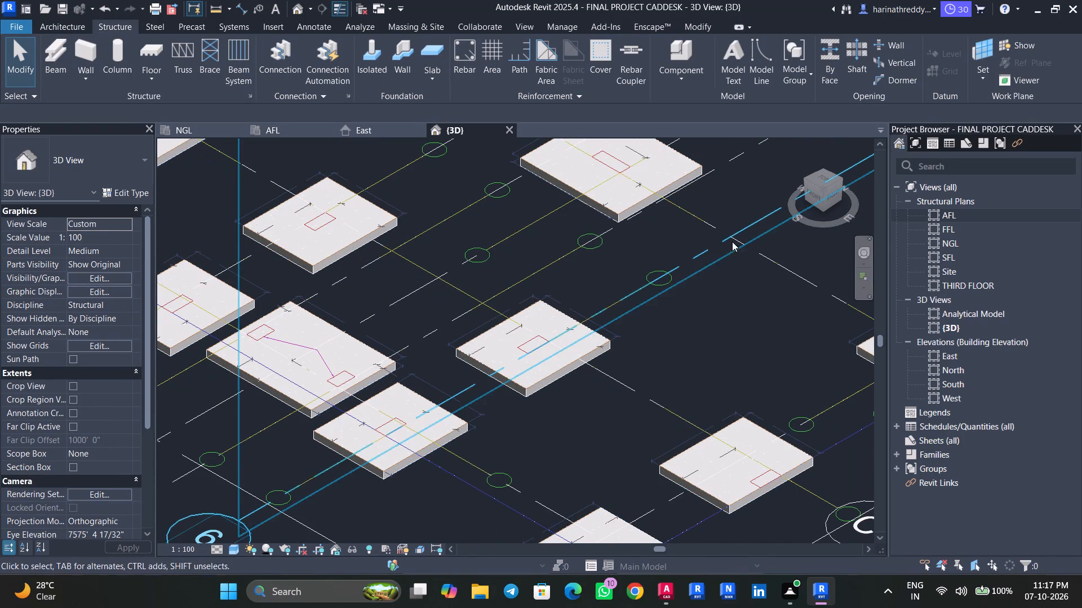
In the AFL structural plan, set the height offset of the F1 footing at P1 to 6".
{"action": "double_click", "coordinate": [951, 213]}
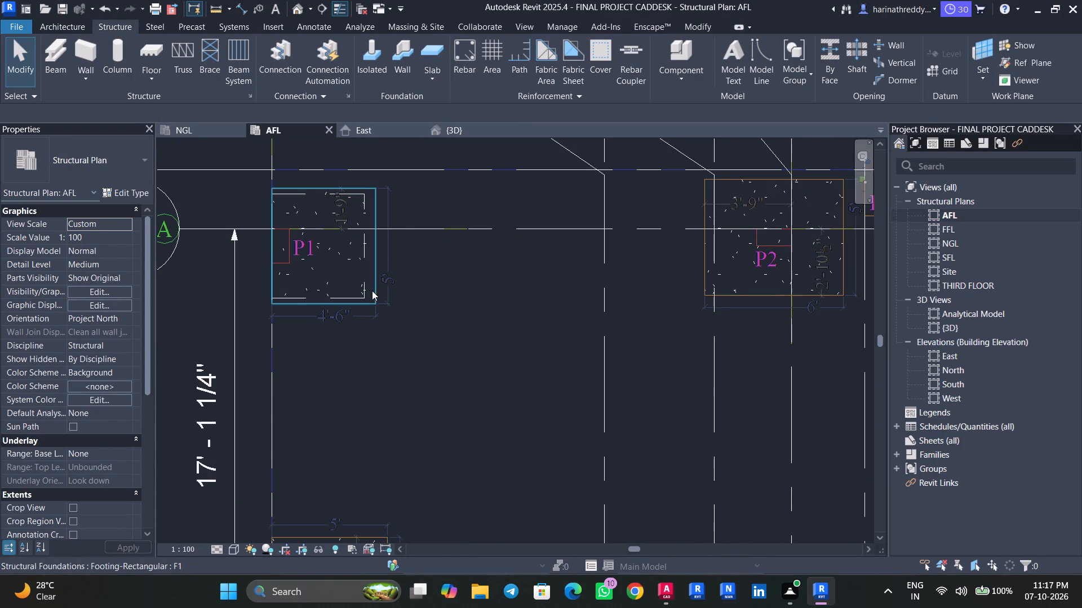
{"action": "left_click", "coordinate": [367, 283]}
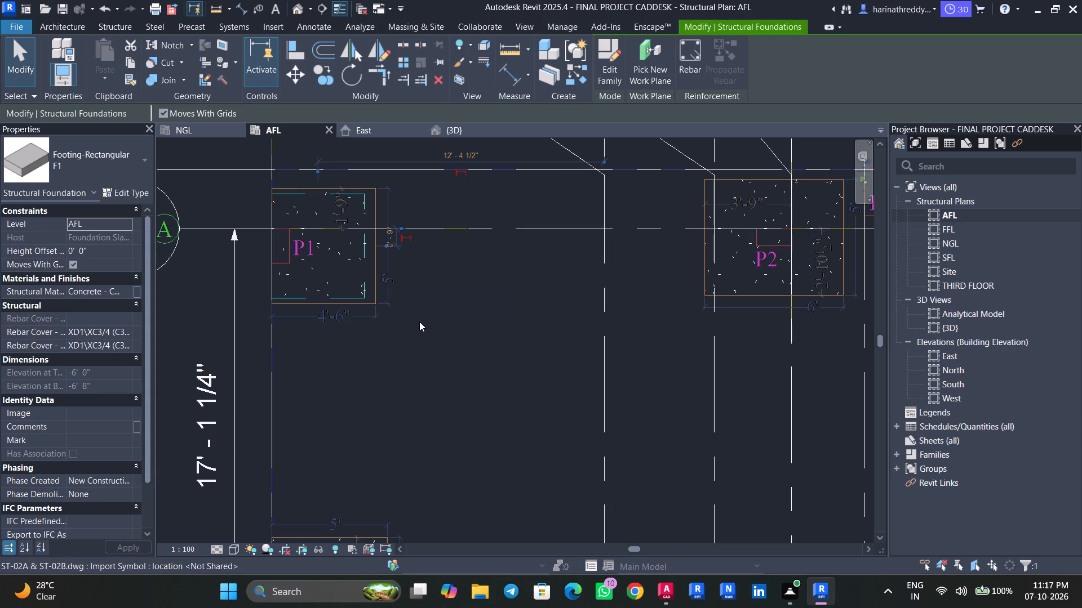
{"action": "left_click", "coordinate": [100, 250]}
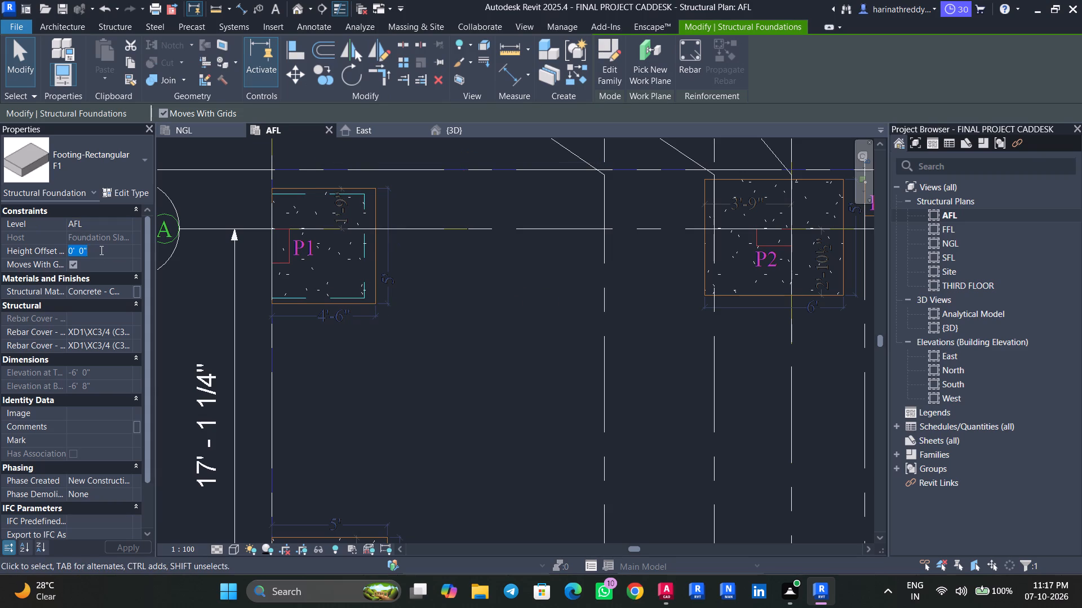
{"action": "type", "text": "6\""}
{"action": "key", "text": "Return"}
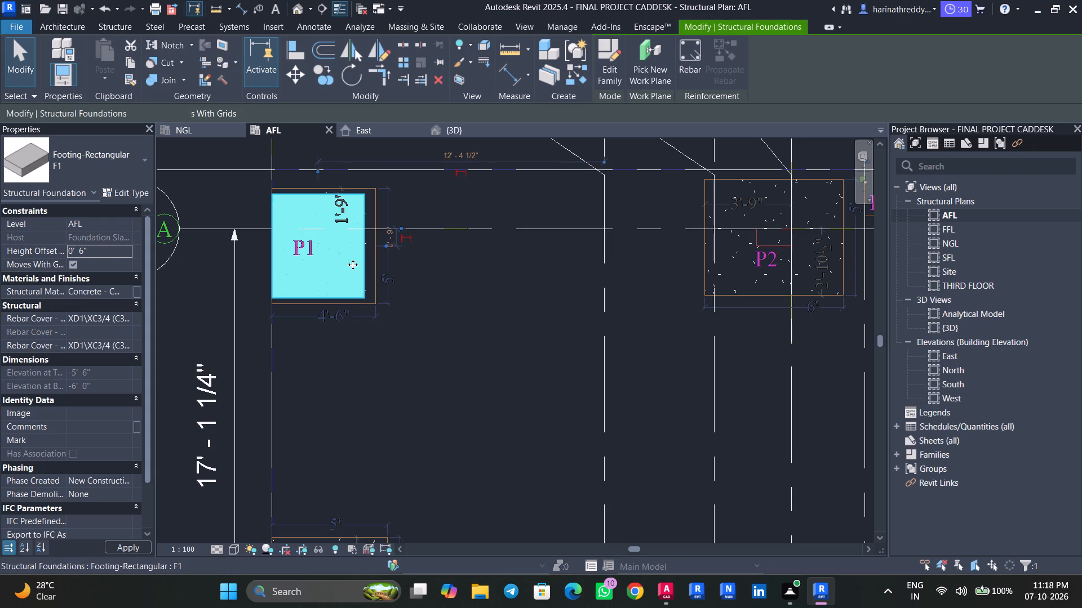
{"action": "key", "text": "Escape"}
{"action": "key", "text": "Escape"}
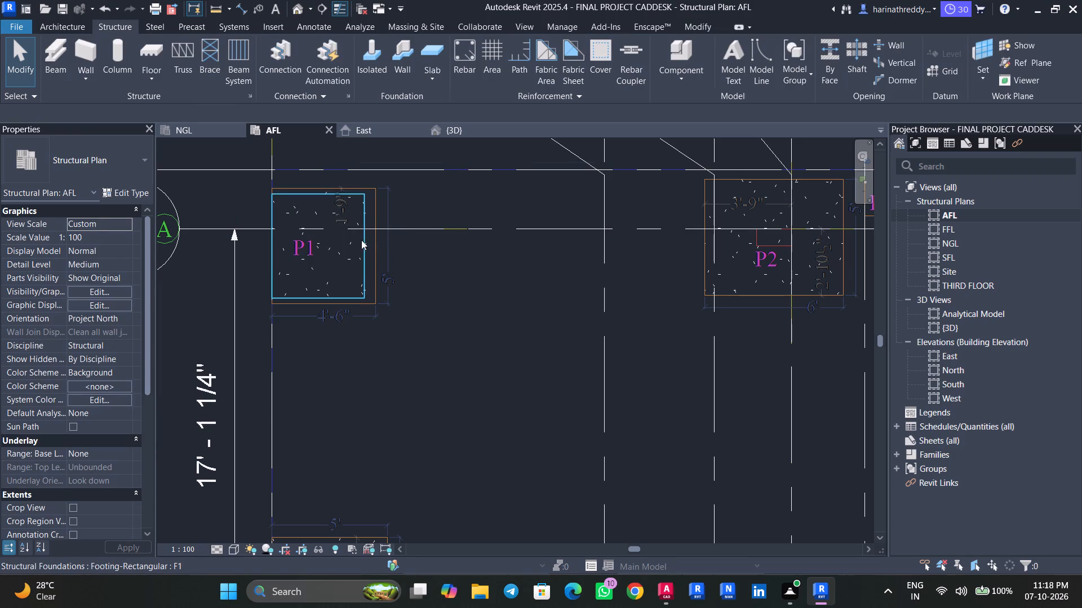
{"action": "left_click", "coordinate": [361, 240]}
{"action": "key", "text": "Escape"}
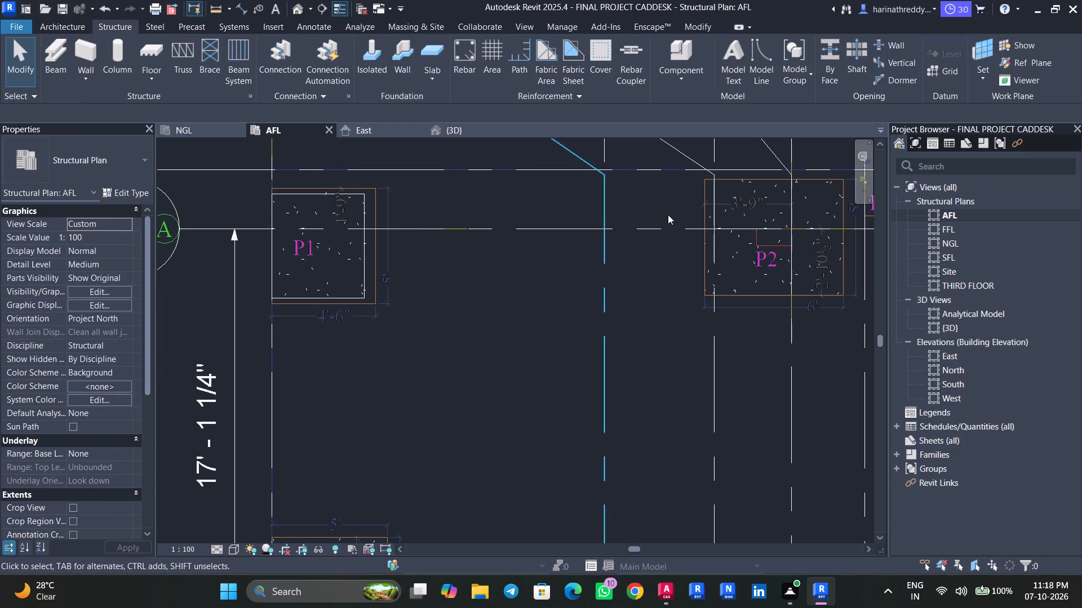
Examine how the F1 footing at P1 sits on its PCC slab in the 3D view.
{"action": "left_click", "coordinate": [299, 6]}
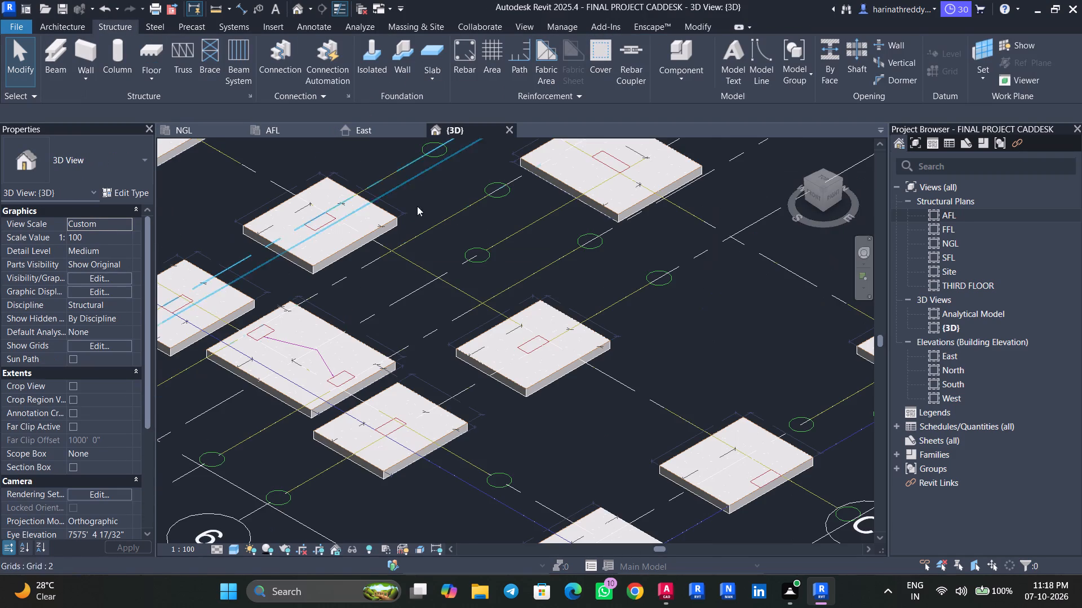
{"action": "middle_click_drag", "start_coordinate": [472, 260], "coordinate": [488, 351]}
{"action": "scroll", "coordinate": [488, 351], "scroll_direction": "up", "scroll_amount": 1}
{"action": "scroll", "coordinate": [488, 351], "scroll_direction": "down", "scroll_amount": 8}
{"action": "middle_click_drag", "start_coordinate": [462, 307], "coordinate": [452, 261]}
{"action": "scroll", "coordinate": [512, 456], "scroll_direction": "up", "scroll_amount": 4}
{"action": "scroll", "coordinate": [376, 355], "scroll_direction": "down", "scroll_amount": 1}
{"action": "scroll", "coordinate": [375, 354], "scroll_direction": "up", "scroll_amount": 9}
{"action": "left_click", "coordinate": [369, 237]}
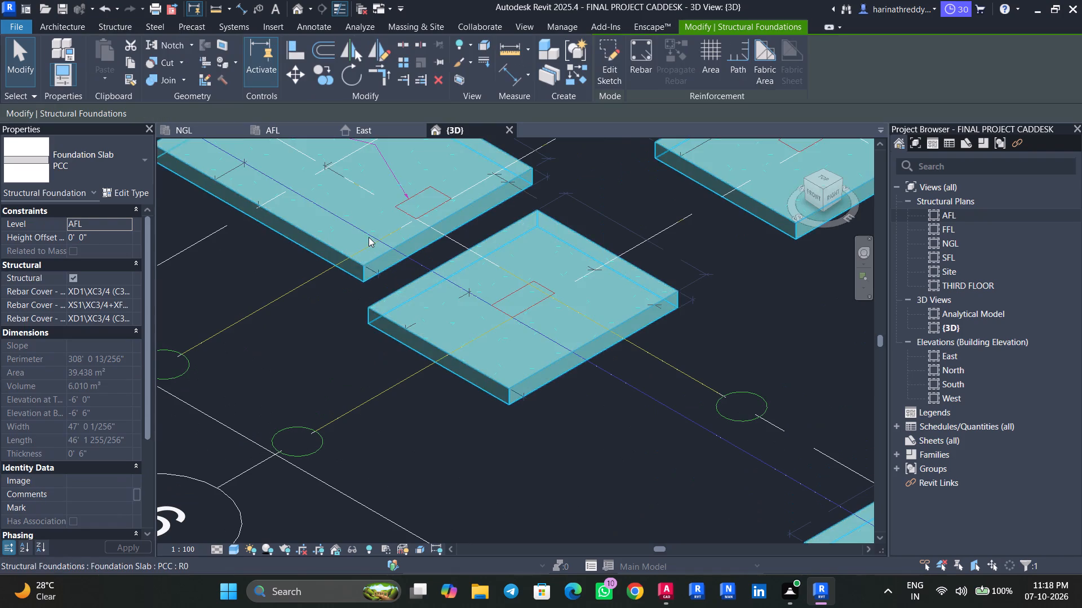
{"action": "scroll", "coordinate": [330, 377], "scroll_direction": "down", "scroll_amount": 7}
{"action": "key", "text": "Escape"}
{"action": "key", "text": "Escape"}
{"action": "middle_click_drag", "start_coordinate": [567, 375], "coordinate": [415, 501]}
{"action": "middle_click_drag", "start_coordinate": [605, 373], "coordinate": [557, 400]}
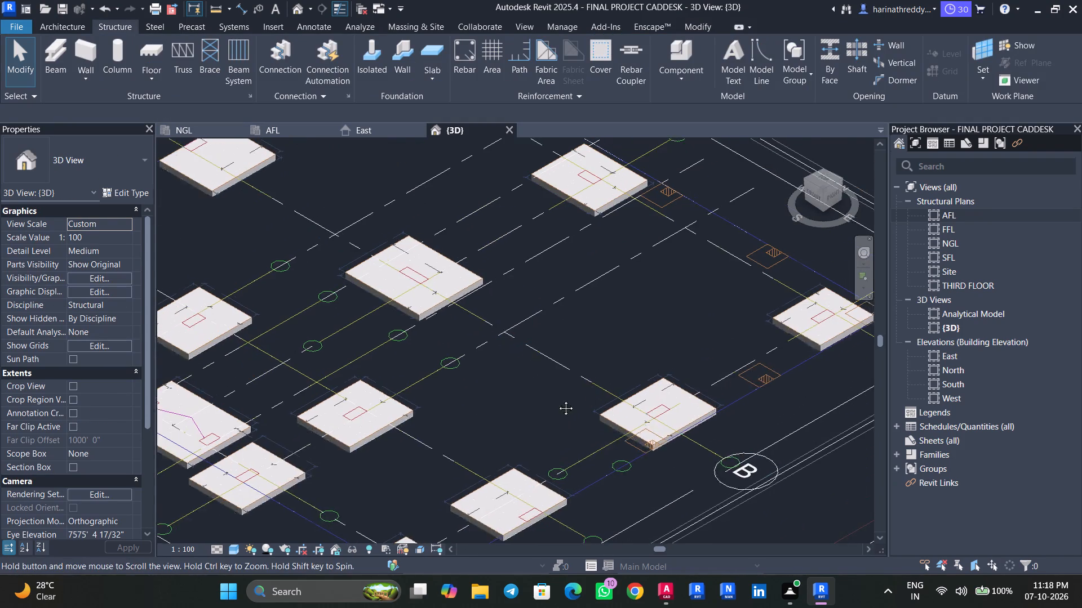
{"action": "middle_click_drag", "start_coordinate": [557, 400], "coordinate": [463, 462]}
{"action": "scroll", "coordinate": [528, 354], "scroll_direction": "down", "scroll_amount": 4}
{"action": "middle_click_drag", "start_coordinate": [528, 354], "coordinate": [642, 140]}
{"action": "scroll", "coordinate": [722, 347], "scroll_direction": "down", "scroll_amount": 3}
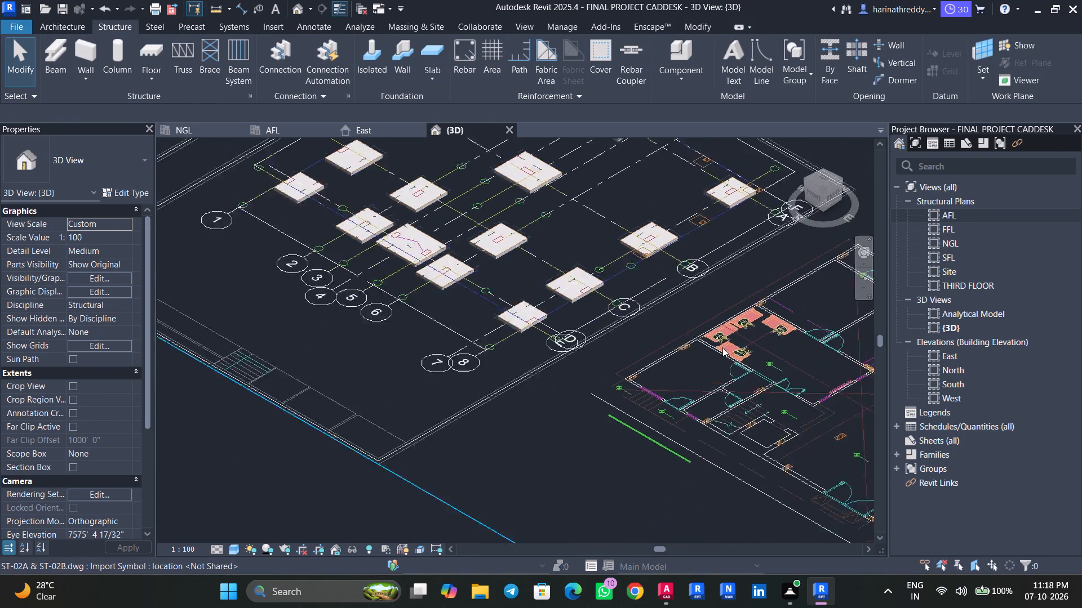
{"action": "middle_click_drag", "start_coordinate": [723, 355], "coordinate": [692, 529]}
{"action": "scroll", "coordinate": [691, 522], "scroll_direction": "down", "scroll_amount": 5}
{"action": "middle_click_drag", "start_coordinate": [782, 390], "coordinate": [688, 270]}
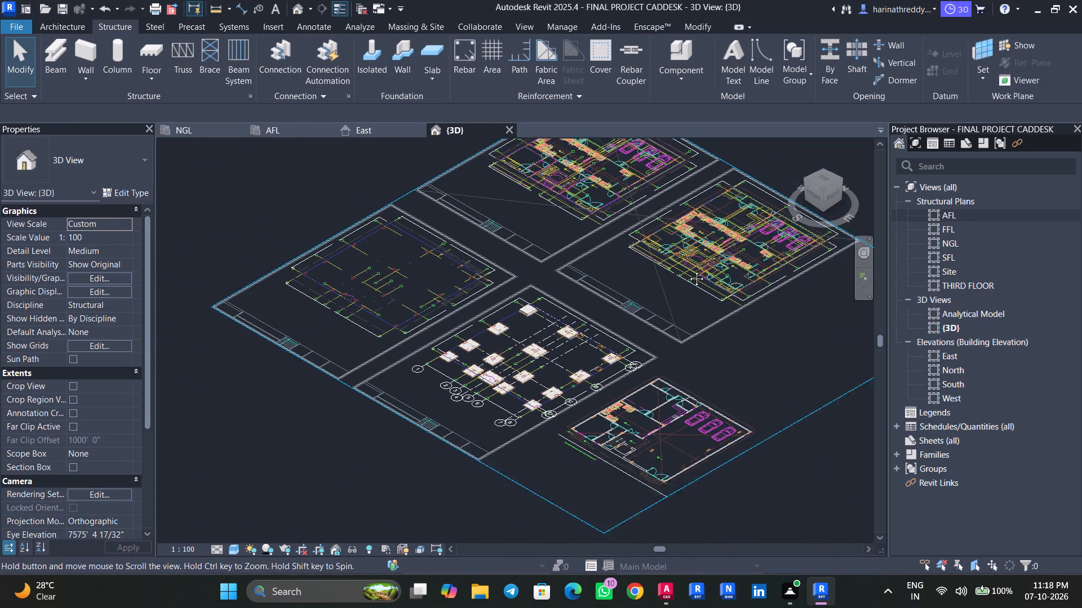
{"action": "middle_click_drag", "start_coordinate": [688, 270], "coordinate": [686, 266]}
{"action": "scroll", "coordinate": [587, 397], "scroll_direction": "up", "scroll_amount": 15}
{"action": "scroll", "coordinate": [608, 388], "scroll_direction": "down", "scroll_amount": 8}
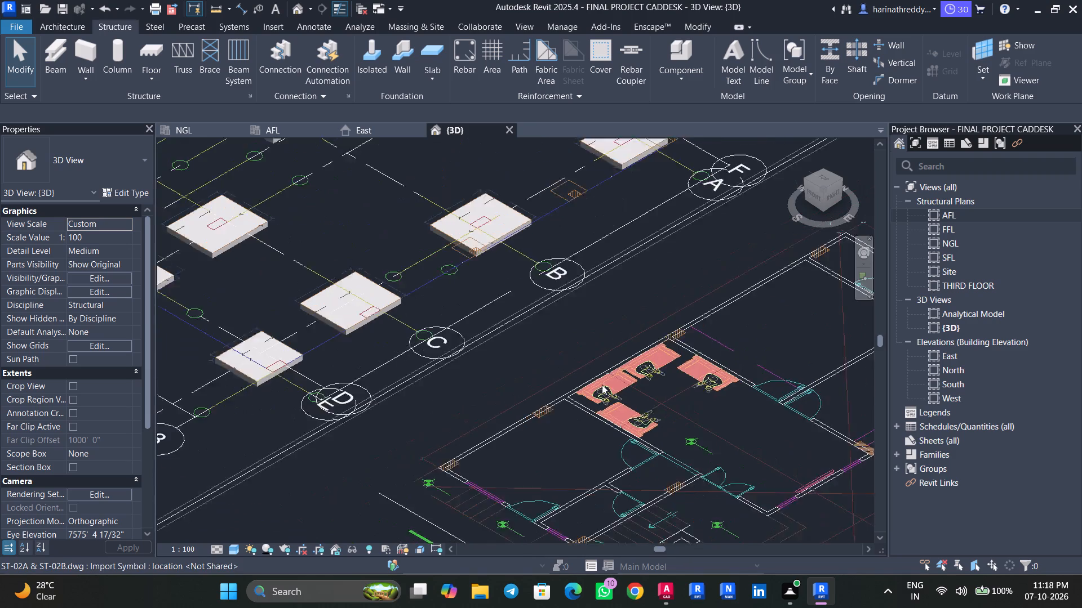
{"action": "middle_click_drag", "start_coordinate": [486, 357], "coordinate": [614, 460]}
{"action": "scroll", "coordinate": [464, 287], "scroll_direction": "up", "scroll_amount": 5}
{"action": "scroll", "coordinate": [579, 175], "scroll_direction": "up", "scroll_amount": 5}
{"action": "middle_click_drag", "start_coordinate": [569, 230], "coordinate": [535, 479]}
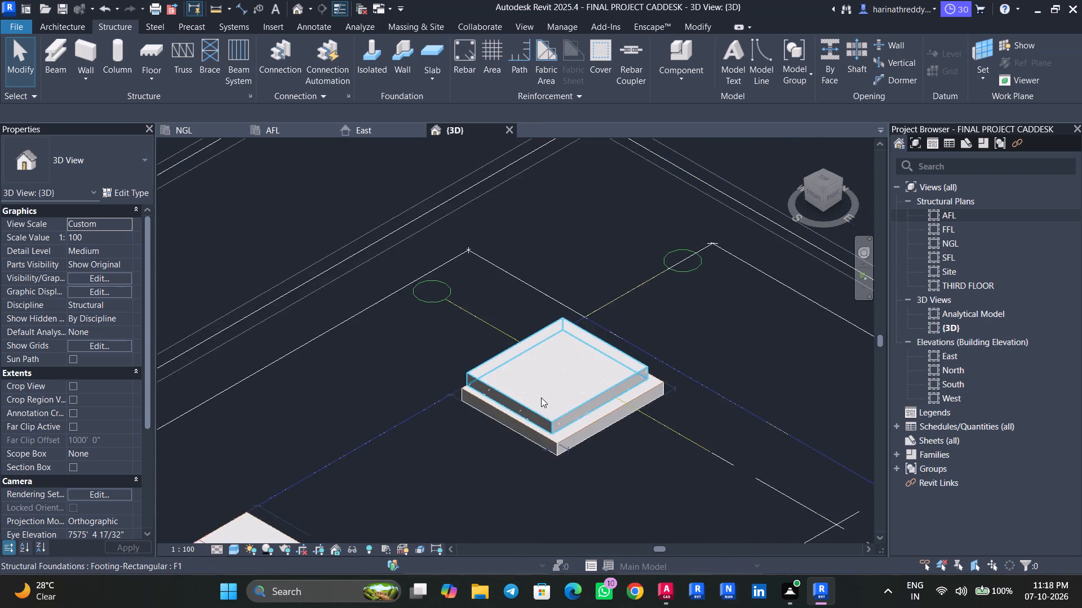
Inspect the type parameters of the F1 footing and of the PCC slab beneath it at P1.
{"action": "scroll", "coordinate": [542, 397], "scroll_direction": "up", "scroll_amount": 5}
{"action": "left_click", "coordinate": [542, 397]}
{"action": "key", "text": "Escape"}
{"action": "key", "text": "Escape"}
{"action": "left_click", "coordinate": [524, 414]}
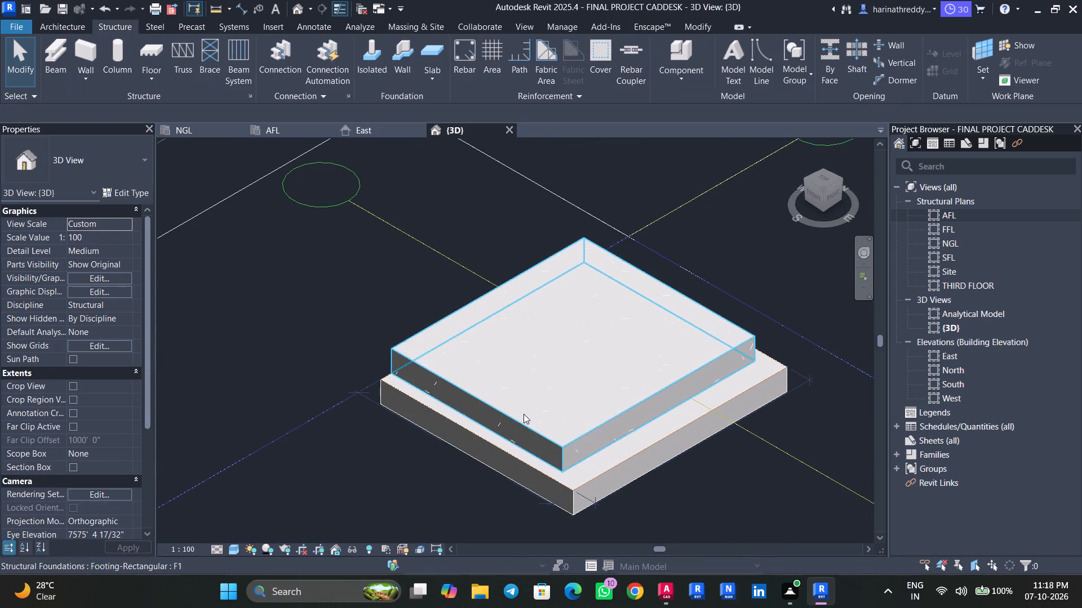
{"action": "left_click", "coordinate": [127, 192]}
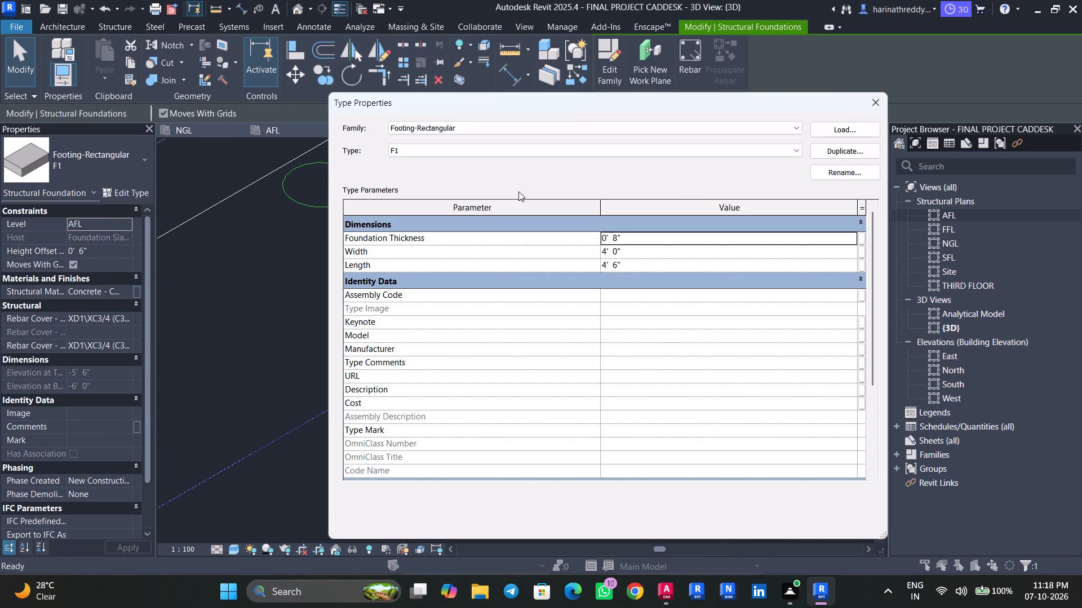
{"action": "left_click", "coordinate": [883, 109]}
{"action": "key", "text": "Escape"}
{"action": "key", "text": "Escape"}
{"action": "left_click", "coordinate": [560, 395]}
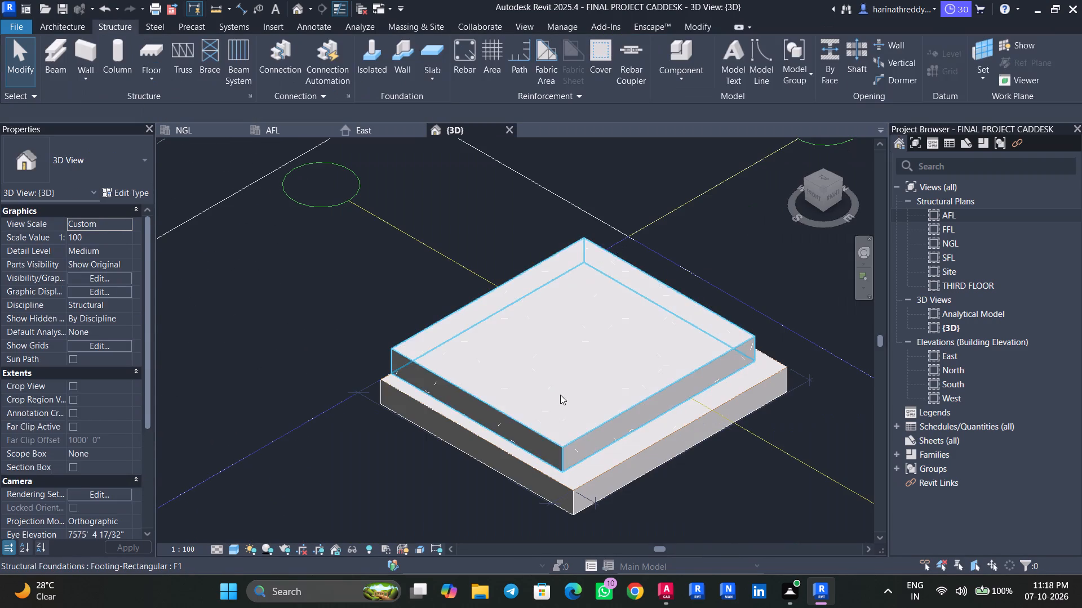
{"action": "key", "text": "Escape"}
{"action": "left_click", "coordinate": [552, 476]}
{"action": "left_click", "coordinate": [132, 191]}
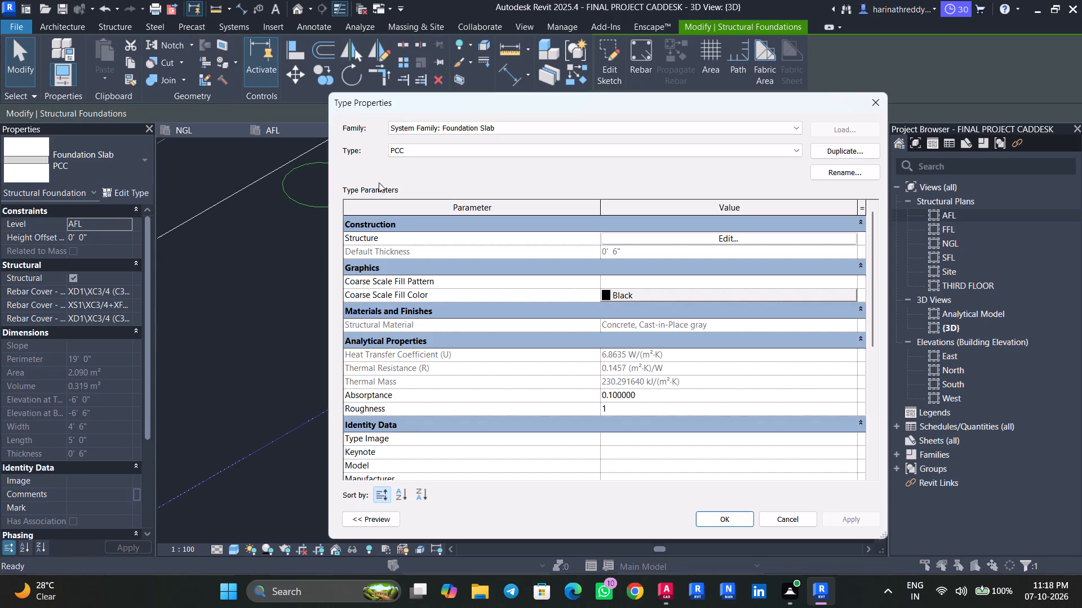
{"action": "left_click", "coordinate": [882, 94]}
{"action": "key", "text": "Escape"}
{"action": "key", "text": "Escape"}
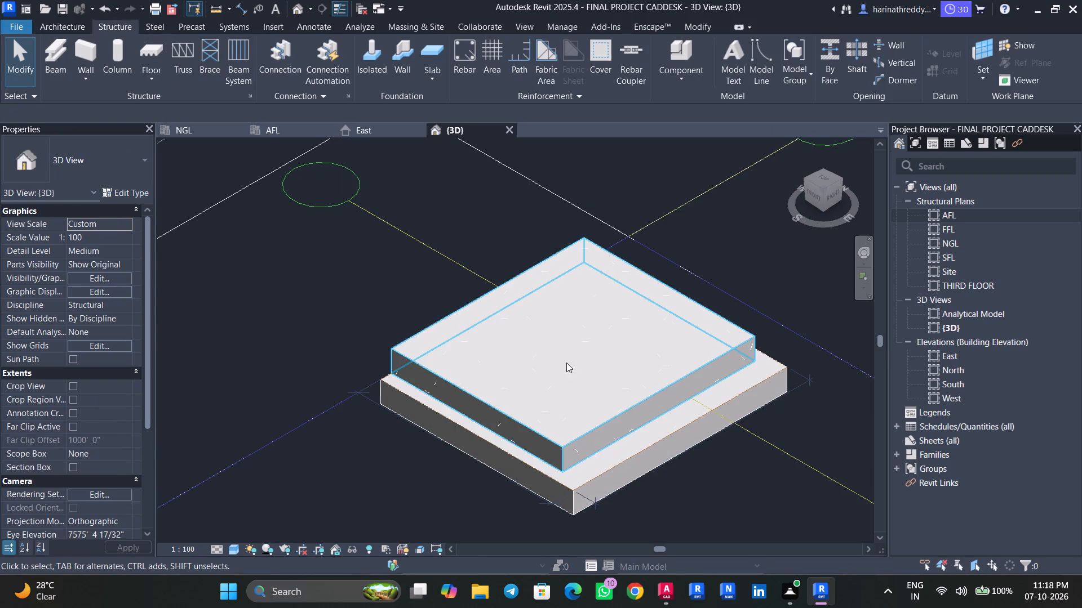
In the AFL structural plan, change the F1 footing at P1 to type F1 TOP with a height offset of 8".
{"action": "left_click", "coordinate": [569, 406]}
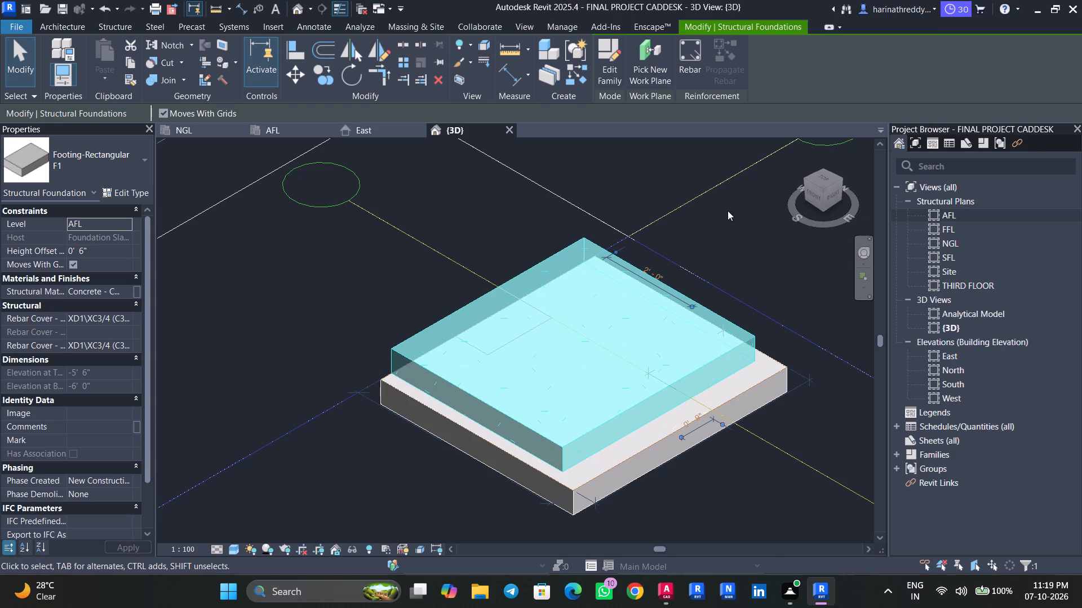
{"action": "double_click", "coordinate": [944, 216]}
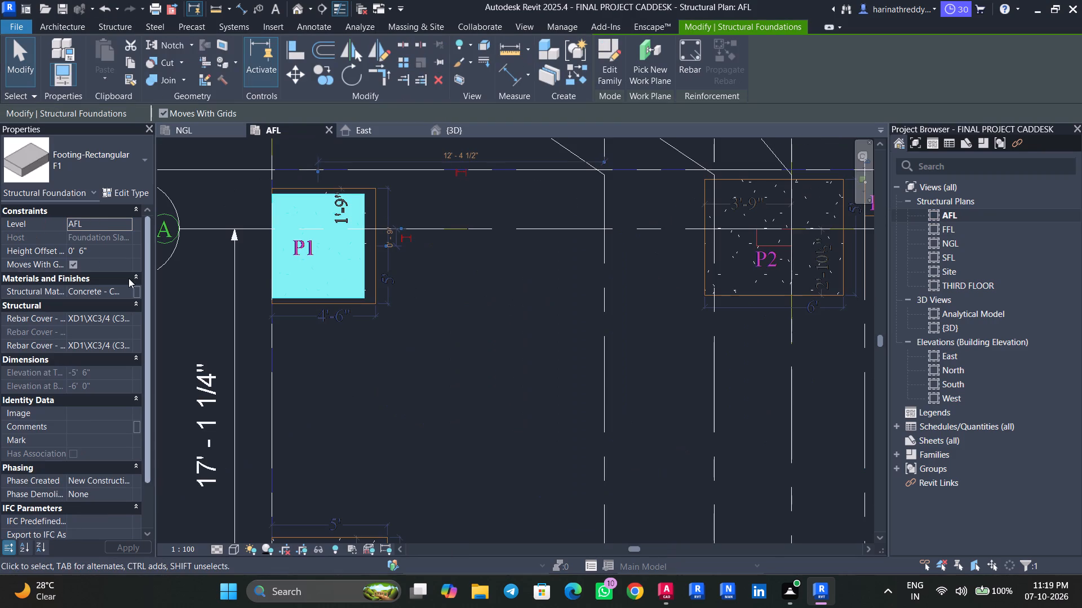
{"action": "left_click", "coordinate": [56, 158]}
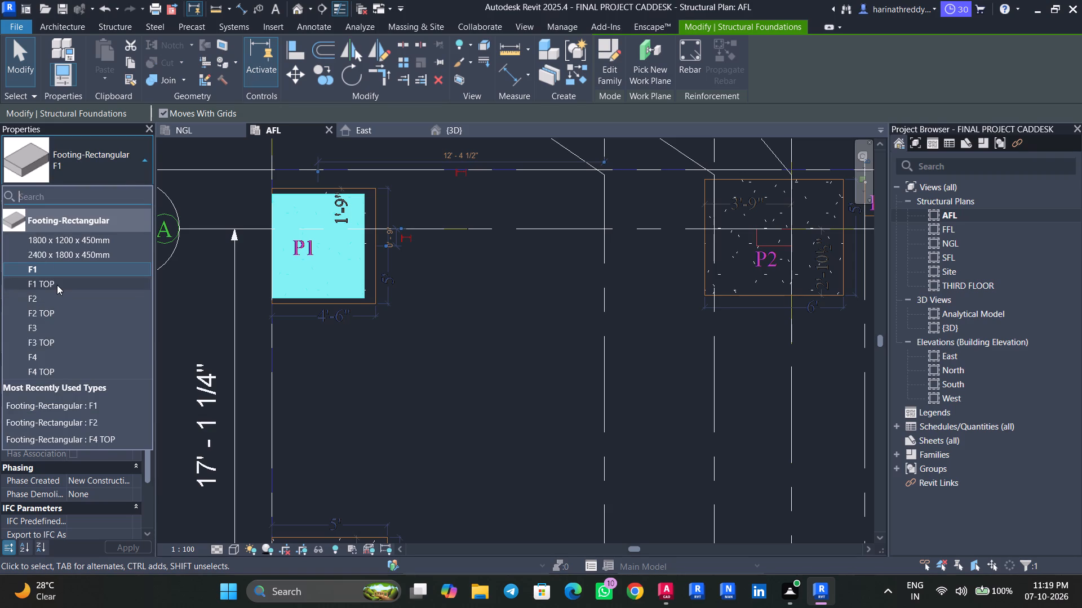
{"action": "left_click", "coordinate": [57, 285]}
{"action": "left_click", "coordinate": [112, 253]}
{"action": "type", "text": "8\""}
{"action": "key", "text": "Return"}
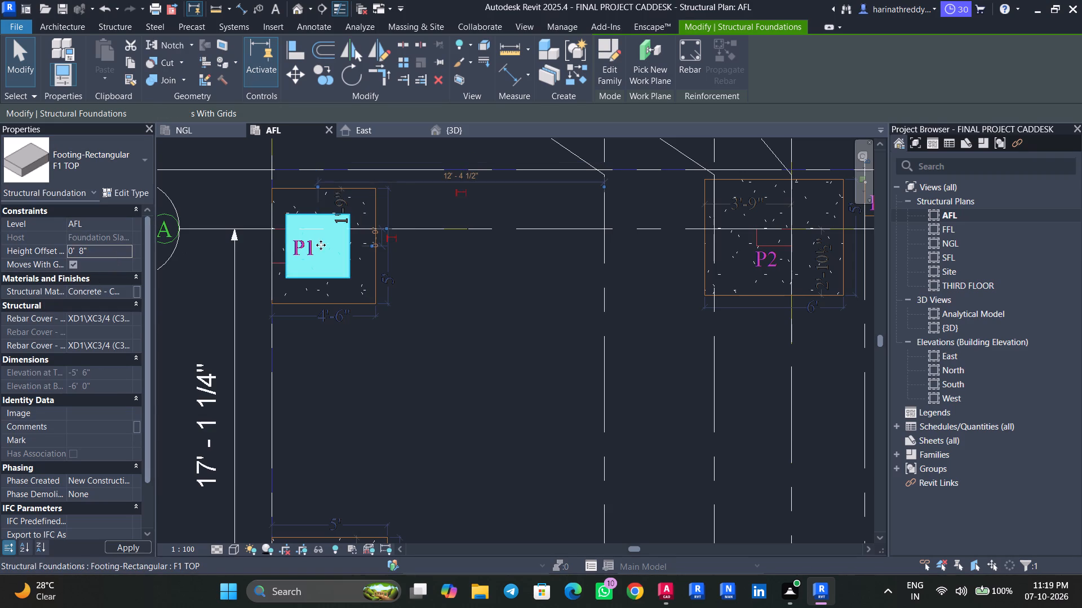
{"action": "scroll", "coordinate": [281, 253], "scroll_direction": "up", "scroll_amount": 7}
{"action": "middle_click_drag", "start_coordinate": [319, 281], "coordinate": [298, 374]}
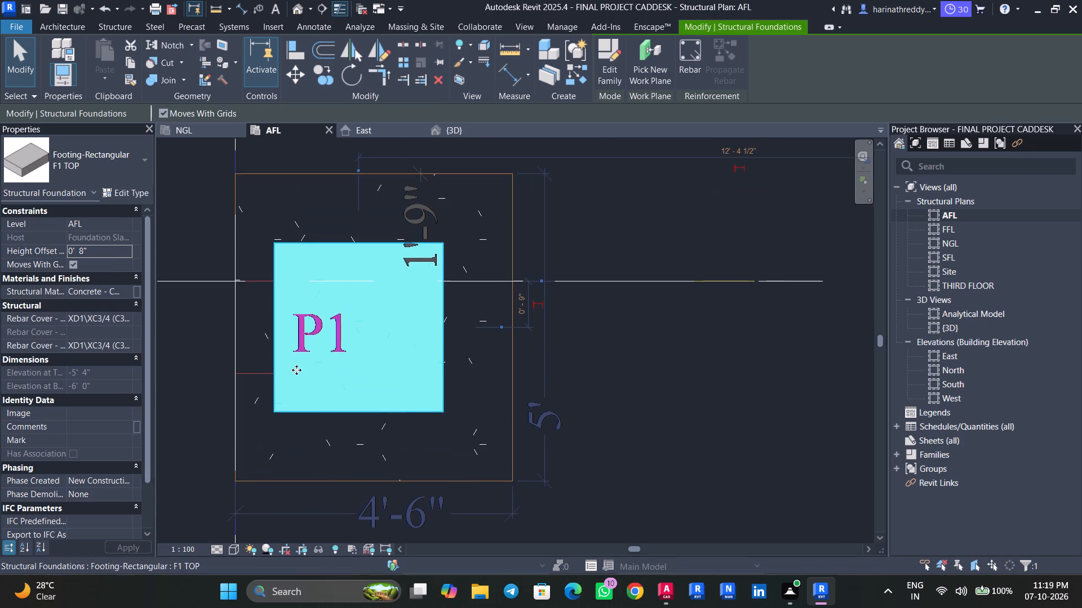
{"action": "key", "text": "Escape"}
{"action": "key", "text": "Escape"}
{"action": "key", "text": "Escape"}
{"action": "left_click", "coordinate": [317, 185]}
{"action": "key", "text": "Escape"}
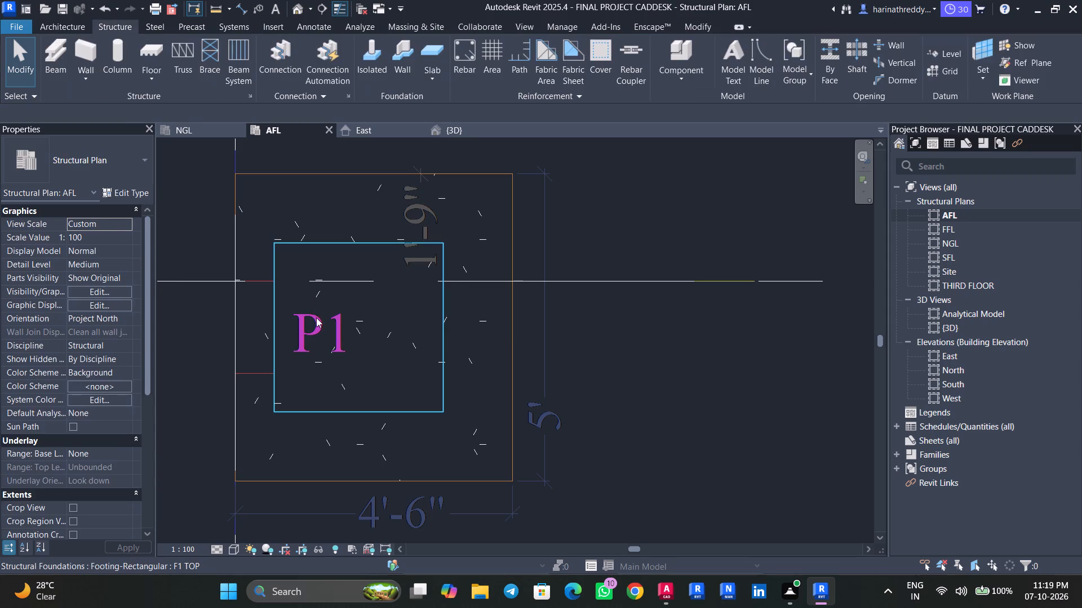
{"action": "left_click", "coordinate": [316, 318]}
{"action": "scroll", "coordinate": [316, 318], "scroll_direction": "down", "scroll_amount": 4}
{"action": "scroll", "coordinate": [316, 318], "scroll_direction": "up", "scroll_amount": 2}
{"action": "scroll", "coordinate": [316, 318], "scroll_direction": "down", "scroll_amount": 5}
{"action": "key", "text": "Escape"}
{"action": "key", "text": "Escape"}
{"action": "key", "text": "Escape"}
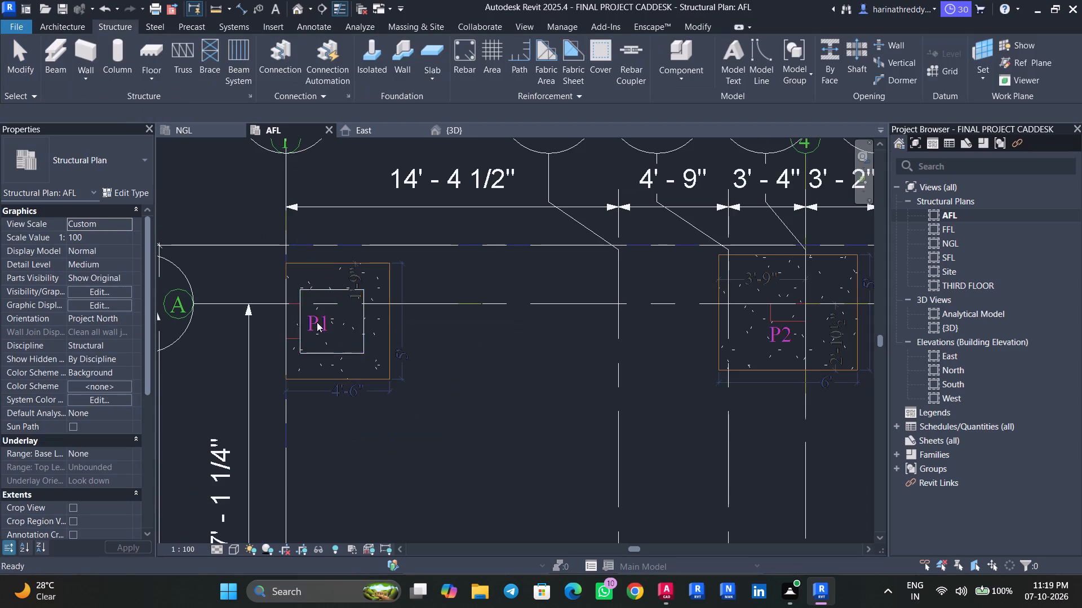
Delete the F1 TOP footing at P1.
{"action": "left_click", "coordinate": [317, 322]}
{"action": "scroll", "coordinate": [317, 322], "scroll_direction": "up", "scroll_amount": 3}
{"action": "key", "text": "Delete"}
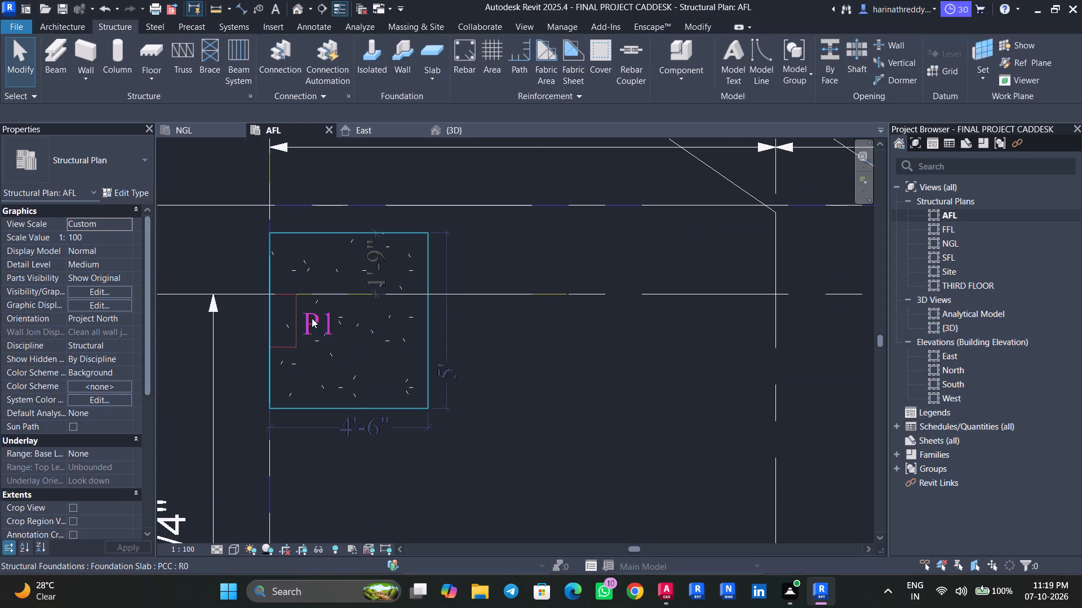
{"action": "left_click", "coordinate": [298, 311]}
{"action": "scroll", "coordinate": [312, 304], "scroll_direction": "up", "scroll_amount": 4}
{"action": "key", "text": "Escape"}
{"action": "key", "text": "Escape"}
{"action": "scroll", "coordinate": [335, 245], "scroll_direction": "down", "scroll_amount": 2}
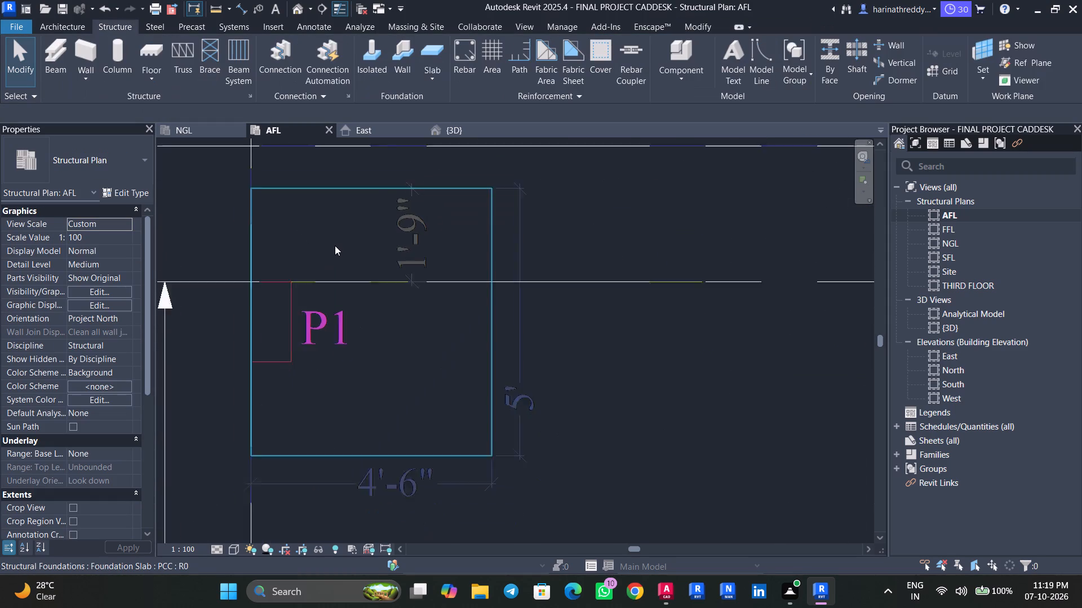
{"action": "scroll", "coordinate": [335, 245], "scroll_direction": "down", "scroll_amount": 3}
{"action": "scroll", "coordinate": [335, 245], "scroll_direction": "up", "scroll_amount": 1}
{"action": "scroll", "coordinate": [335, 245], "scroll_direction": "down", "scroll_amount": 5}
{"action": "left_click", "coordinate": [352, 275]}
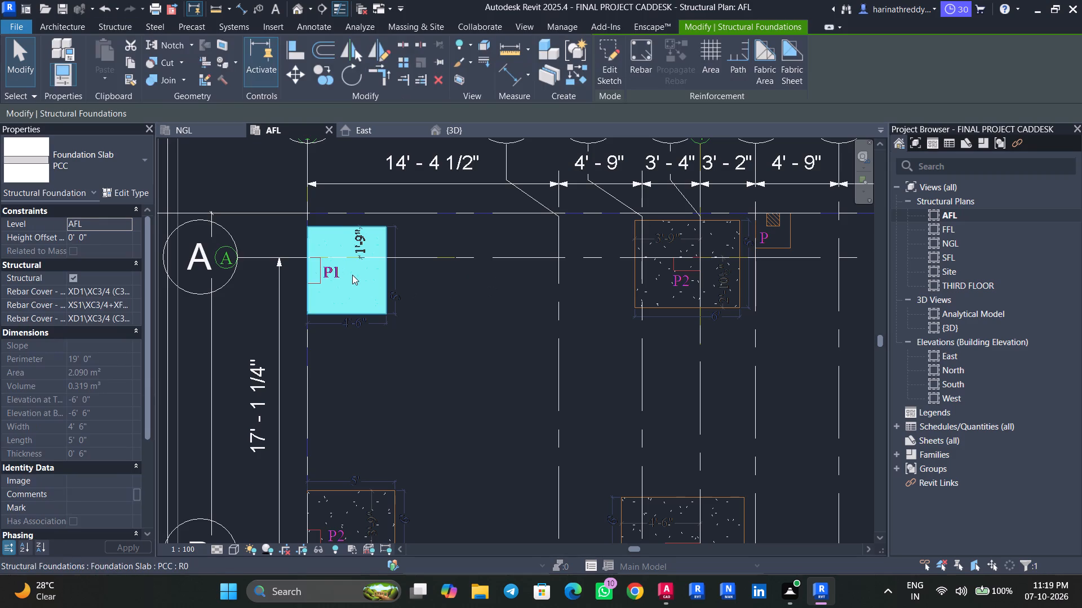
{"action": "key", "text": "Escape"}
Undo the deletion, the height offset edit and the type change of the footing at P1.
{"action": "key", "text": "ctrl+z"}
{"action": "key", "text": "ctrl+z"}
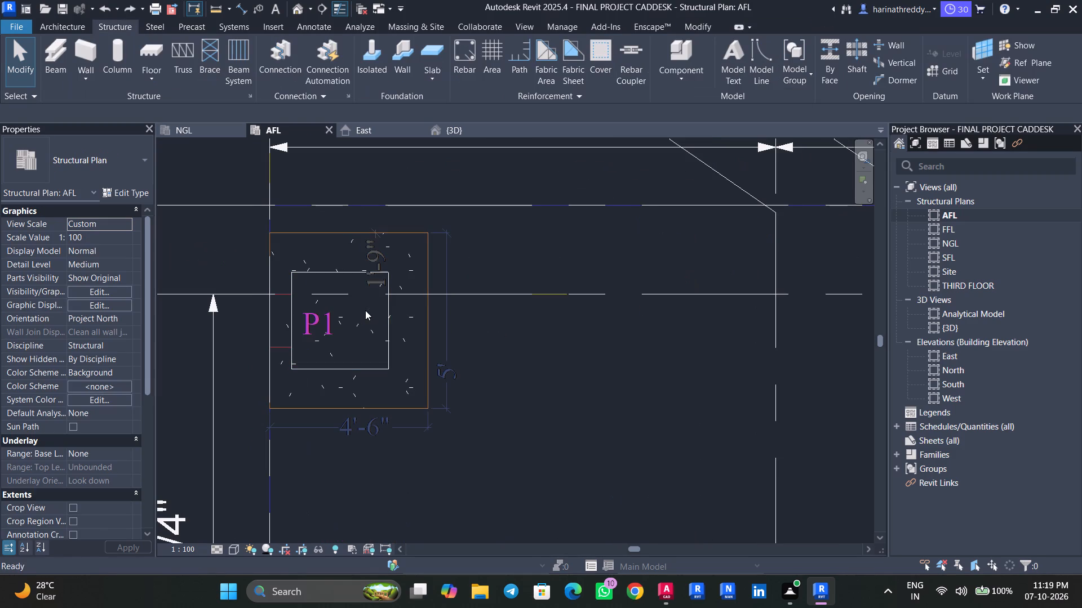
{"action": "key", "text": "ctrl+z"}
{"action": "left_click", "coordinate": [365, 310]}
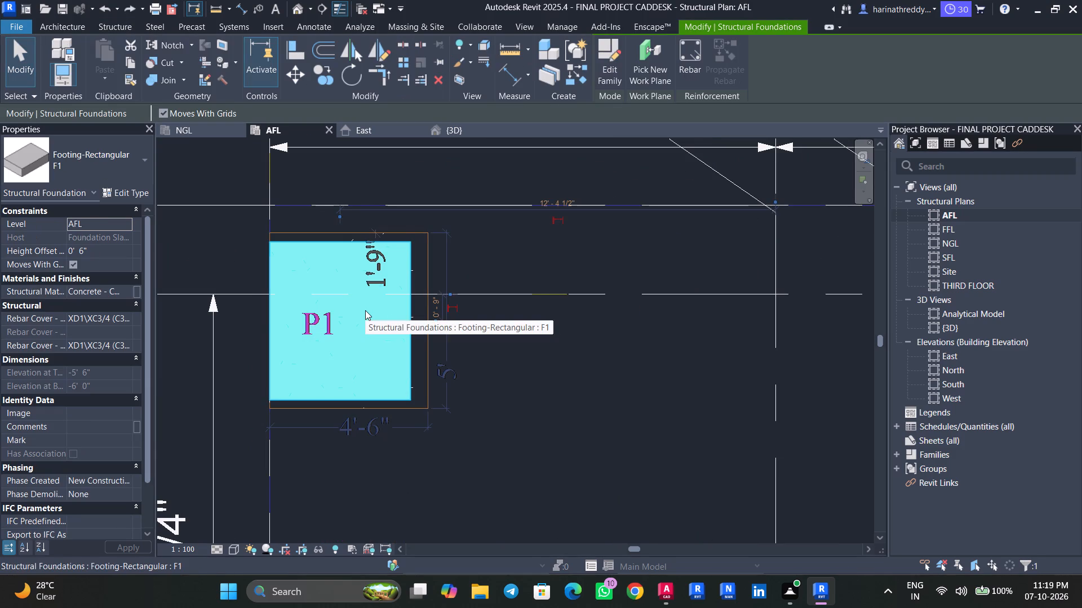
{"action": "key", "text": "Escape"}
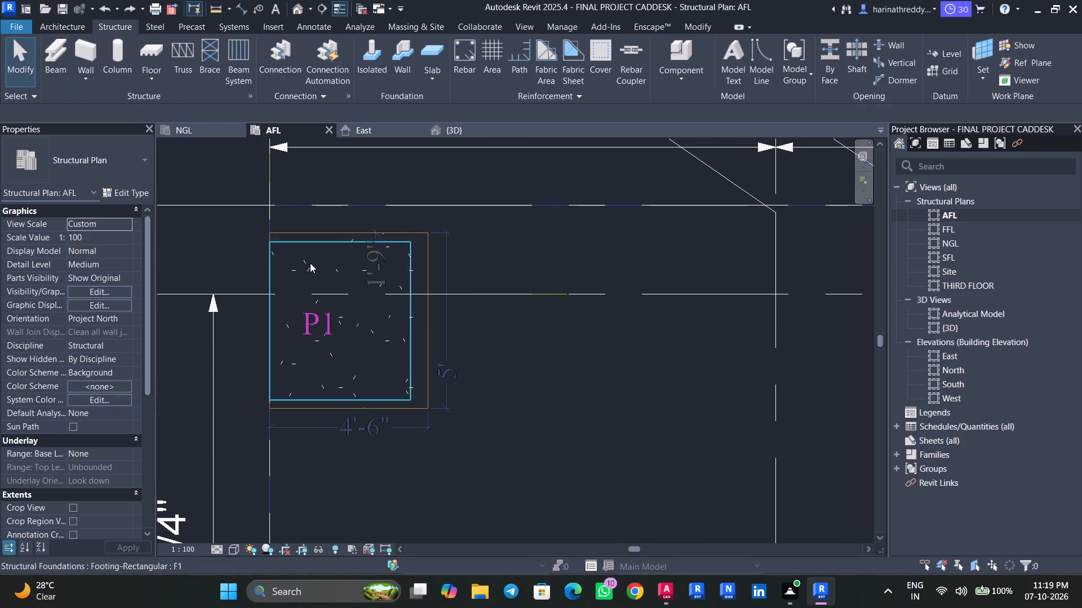
Place an F1 TOP isolated footing over the F1 footing at P1 in the AFL structural plan.
{"action": "left_click", "coordinate": [379, 79]}
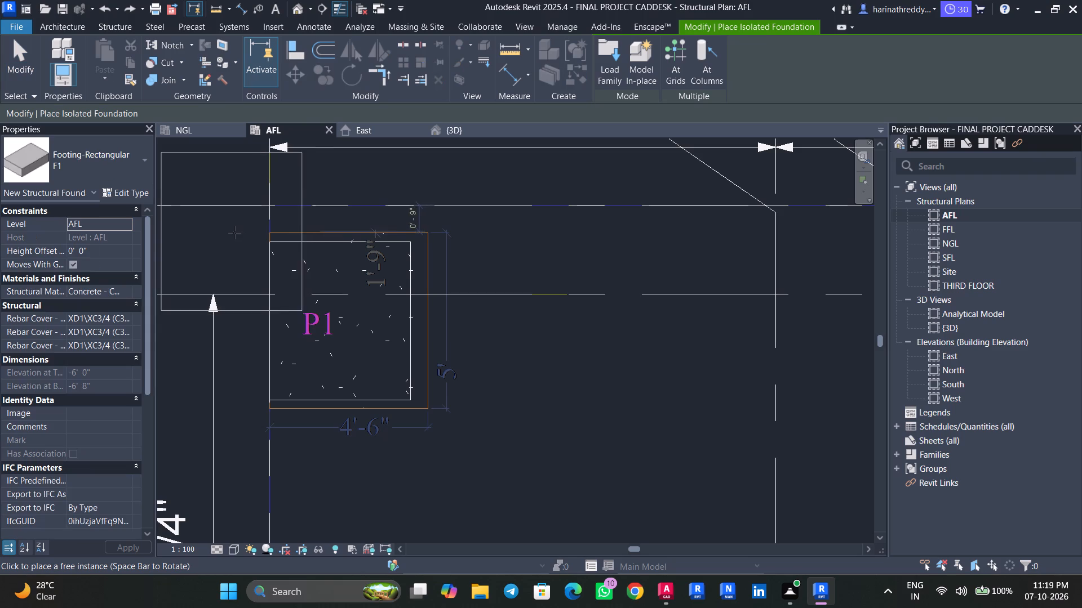
{"action": "left_click", "coordinate": [114, 177]}
{"action": "left_click", "coordinate": [45, 285]}
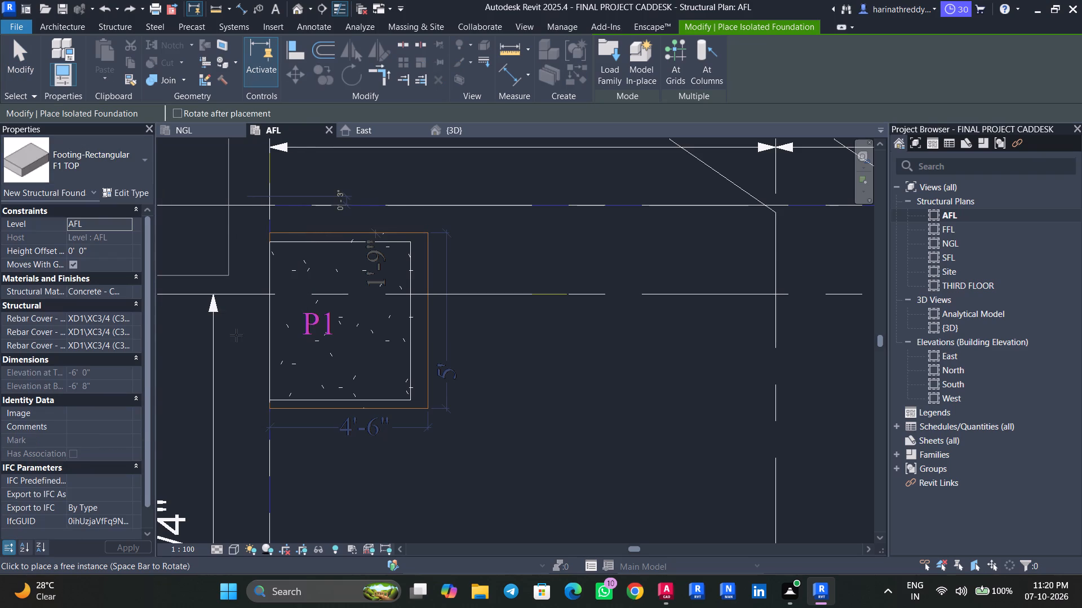
{"action": "scroll", "coordinate": [304, 327], "scroll_direction": "up", "scroll_amount": 3}
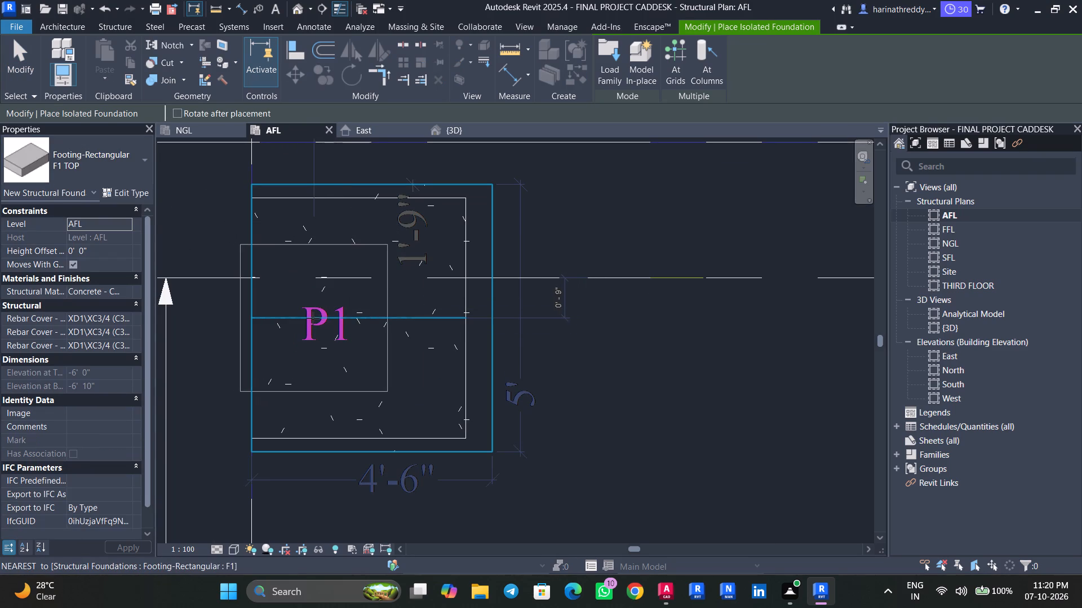
{"action": "left_click", "coordinate": [318, 318]}
{"action": "key", "text": "Escape"}
{"action": "key", "text": "Escape"}
{"action": "key", "text": "Escape"}
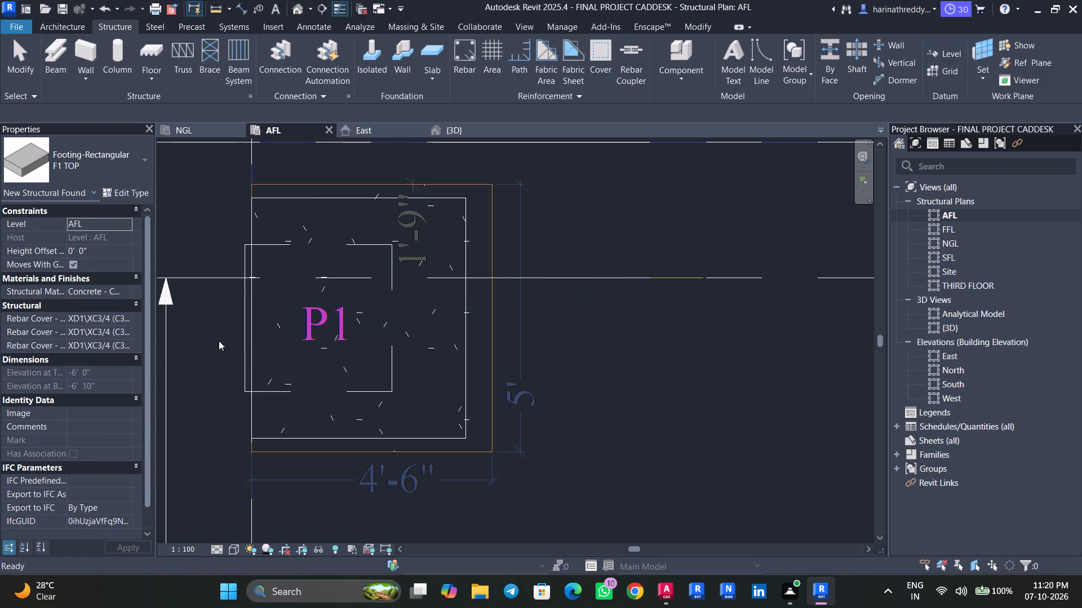
Align the F1 TOP footing's outer edge with the PCC slab's edge along grid 1 at P1.
{"action": "scroll", "coordinate": [198, 347], "scroll_direction": "up", "scroll_amount": 2}
{"action": "scroll", "coordinate": [200, 346], "scroll_direction": "down", "scroll_amount": 1}
{"action": "scroll", "coordinate": [201, 346], "scroll_direction": "up", "scroll_amount": 1}
{"action": "type", "text": "AL"}
{"action": "scroll", "coordinate": [260, 307], "scroll_direction": "up", "scroll_amount": 5}
{"action": "left_click", "coordinate": [273, 323]}
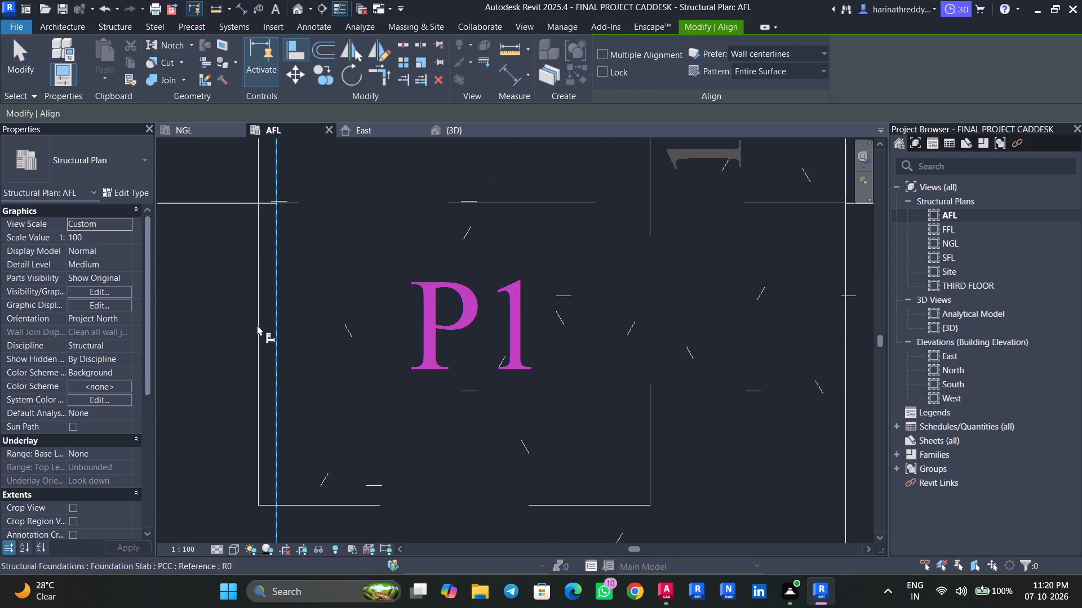
{"action": "left_click", "coordinate": [255, 325]}
{"action": "key", "text": "Escape"}
{"action": "key", "text": "Escape"}
{"action": "key", "text": "Escape"}
{"action": "key", "text": "Escape"}
Examine the footing stack at P1 and the PCC slabs across the foundation layout in the 3D view.
{"action": "scroll", "coordinate": [240, 324], "scroll_direction": "down", "scroll_amount": 3}
{"action": "scroll", "coordinate": [240, 324], "scroll_direction": "up", "scroll_amount": 1}
{"action": "scroll", "coordinate": [240, 324], "scroll_direction": "down", "scroll_amount": 5}
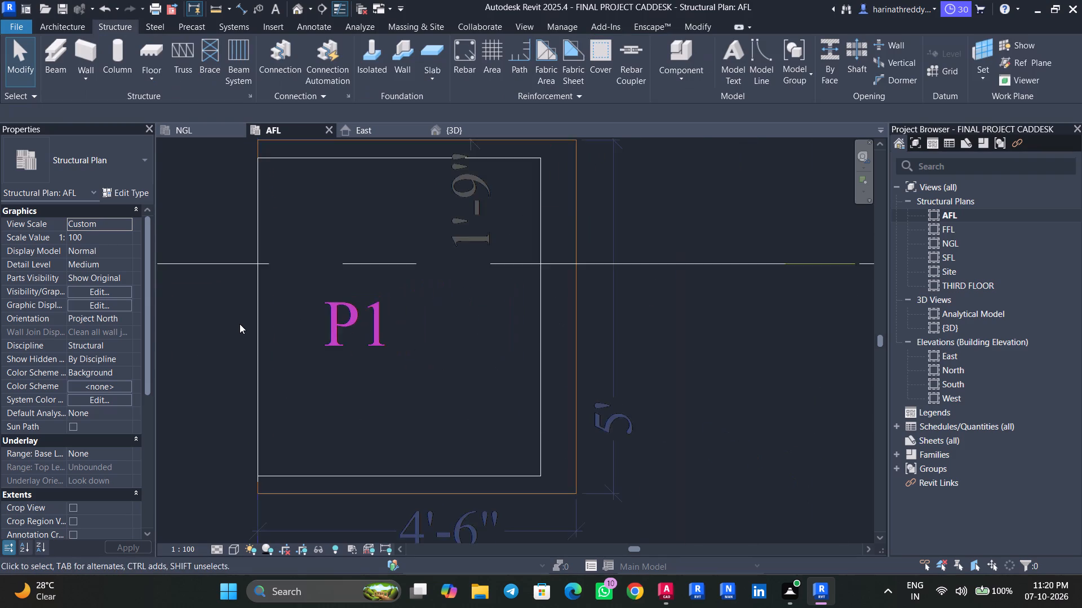
{"action": "scroll", "coordinate": [240, 324], "scroll_direction": "down", "scroll_amount": 2}
{"action": "scroll", "coordinate": [240, 324], "scroll_direction": "up", "scroll_amount": 1}
{"action": "scroll", "coordinate": [240, 324], "scroll_direction": "down", "scroll_amount": 2}
{"action": "scroll", "coordinate": [472, 339], "scroll_direction": "down", "scroll_amount": 4}
{"action": "middle_click_drag", "start_coordinate": [508, 362], "coordinate": [385, 324]}
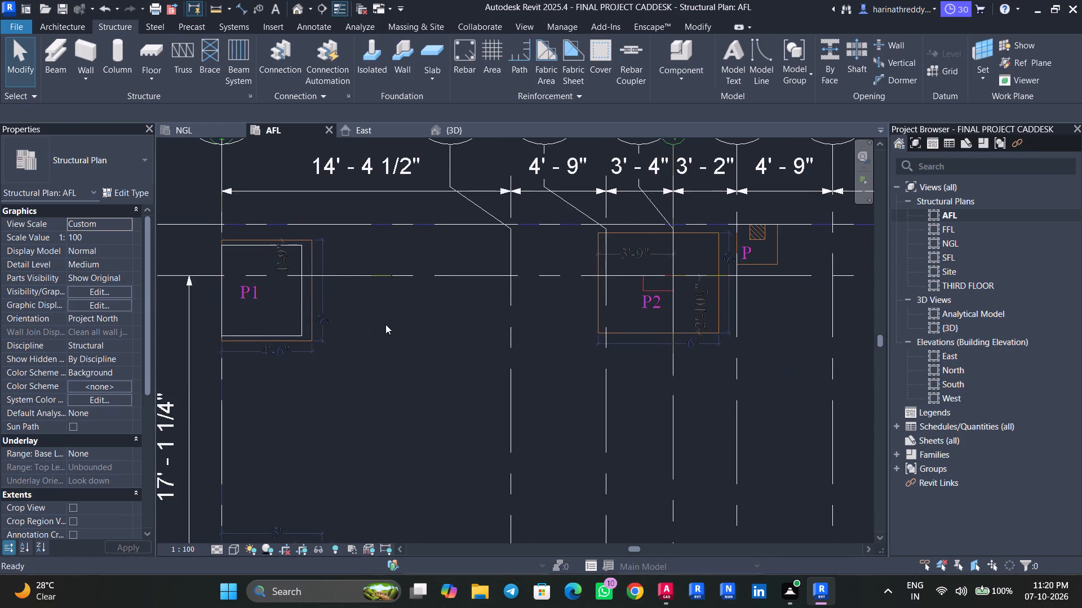
{"action": "scroll", "coordinate": [385, 324], "scroll_direction": "down", "scroll_amount": 5}
{"action": "key", "text": "Escape"}
{"action": "key", "text": "Escape"}
{"action": "key", "text": "Escape"}
{"action": "key", "text": "Escape"}
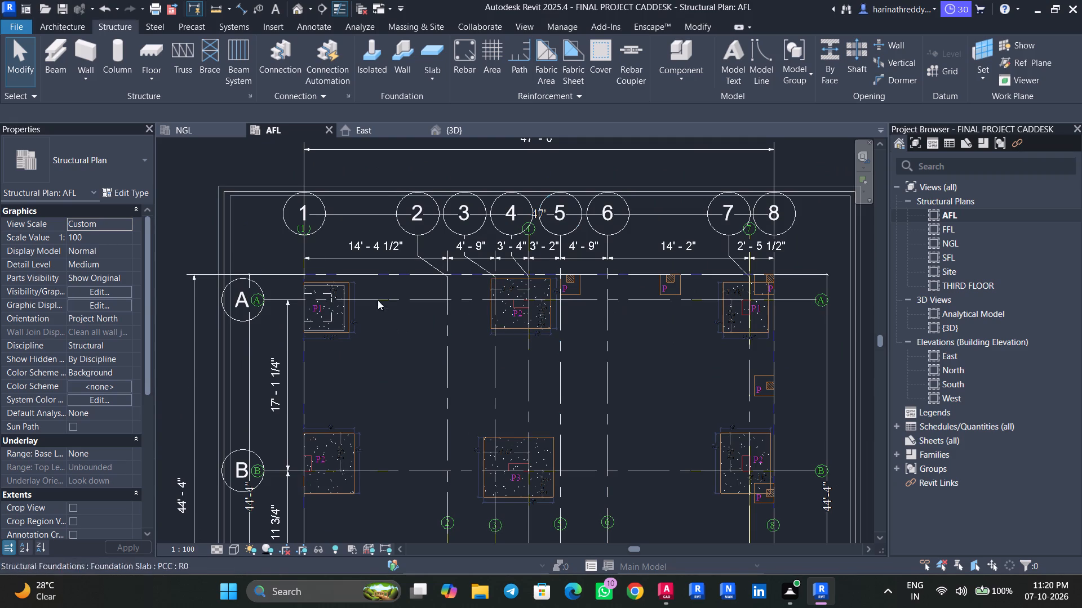
{"action": "left_click", "coordinate": [291, 14]}
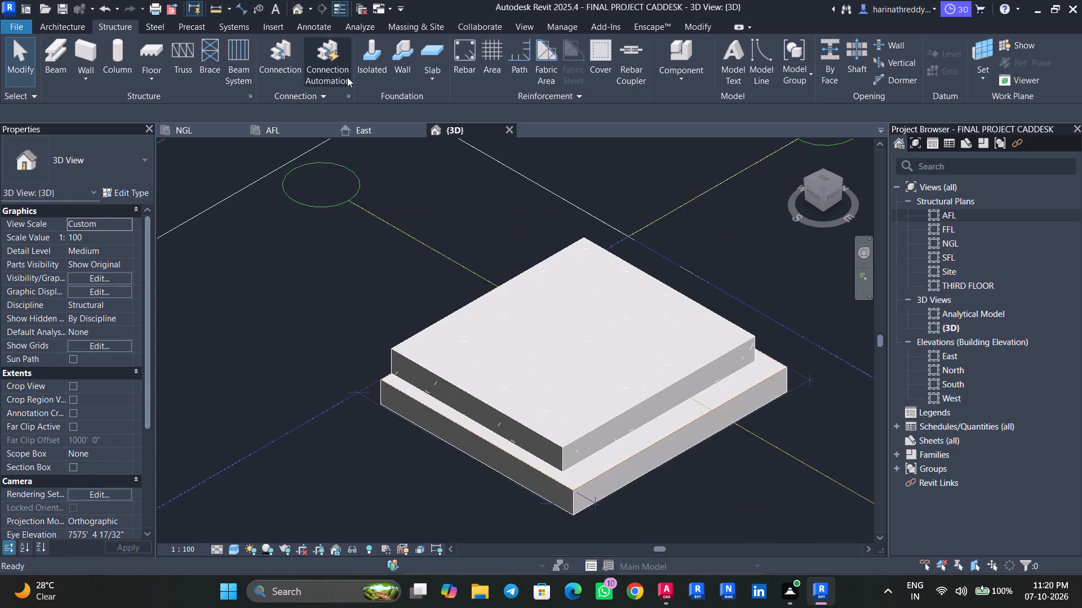
{"action": "scroll", "coordinate": [348, 327], "scroll_direction": "down", "scroll_amount": 4}
{"action": "left_click", "coordinate": [420, 388]}
{"action": "scroll", "coordinate": [420, 388], "scroll_direction": "down", "scroll_amount": 6}
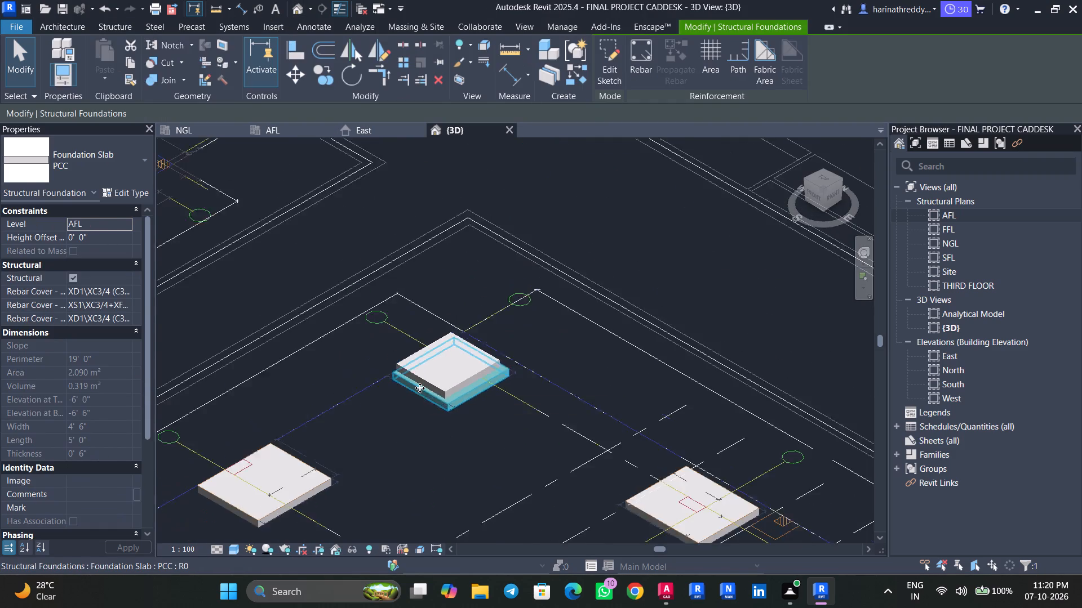
{"action": "scroll", "coordinate": [420, 388], "scroll_direction": "down", "scroll_amount": 2}
{"action": "key", "text": "Escape"}
{"action": "key", "text": "Escape"}
{"action": "left_click", "coordinate": [435, 383]}
{"action": "scroll", "coordinate": [429, 388], "scroll_direction": "up", "scroll_amount": 13}
{"action": "key", "text": "Escape"}
{"action": "key", "text": "Escape"}
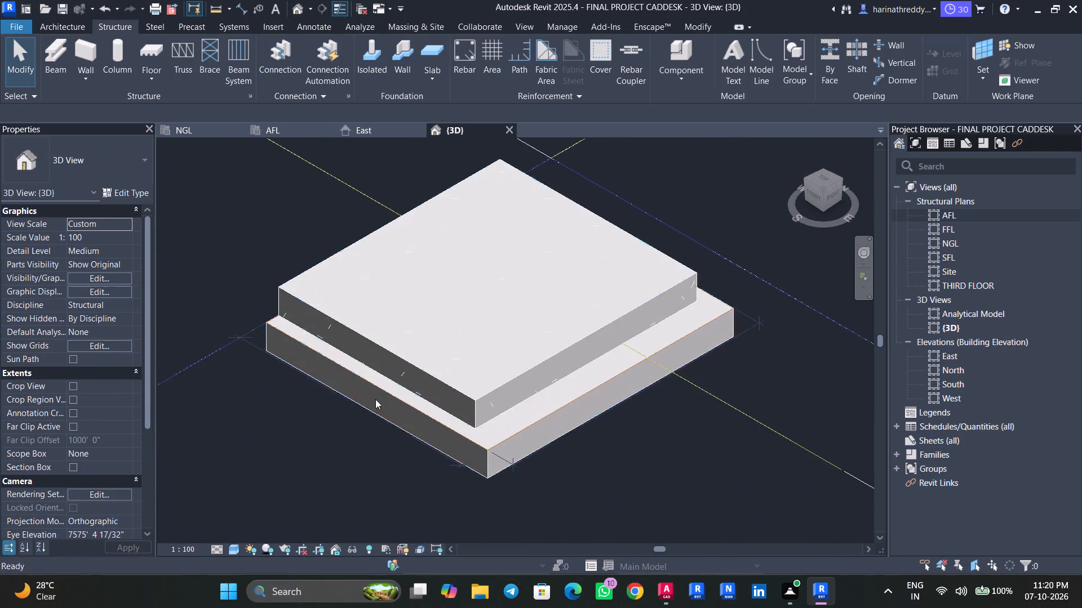
{"action": "scroll", "coordinate": [328, 398], "scroll_direction": "down", "scroll_amount": 8}
{"action": "scroll", "coordinate": [328, 397], "scroll_direction": "up", "scroll_amount": 1}
{"action": "scroll", "coordinate": [328, 397], "scroll_direction": "down", "scroll_amount": 3}
{"action": "scroll", "coordinate": [328, 397], "scroll_direction": "up", "scroll_amount": 1}
{"action": "scroll", "coordinate": [328, 397], "scroll_direction": "down", "scroll_amount": 9}
{"action": "middle_click_drag", "start_coordinate": [327, 417], "coordinate": [356, 284]}
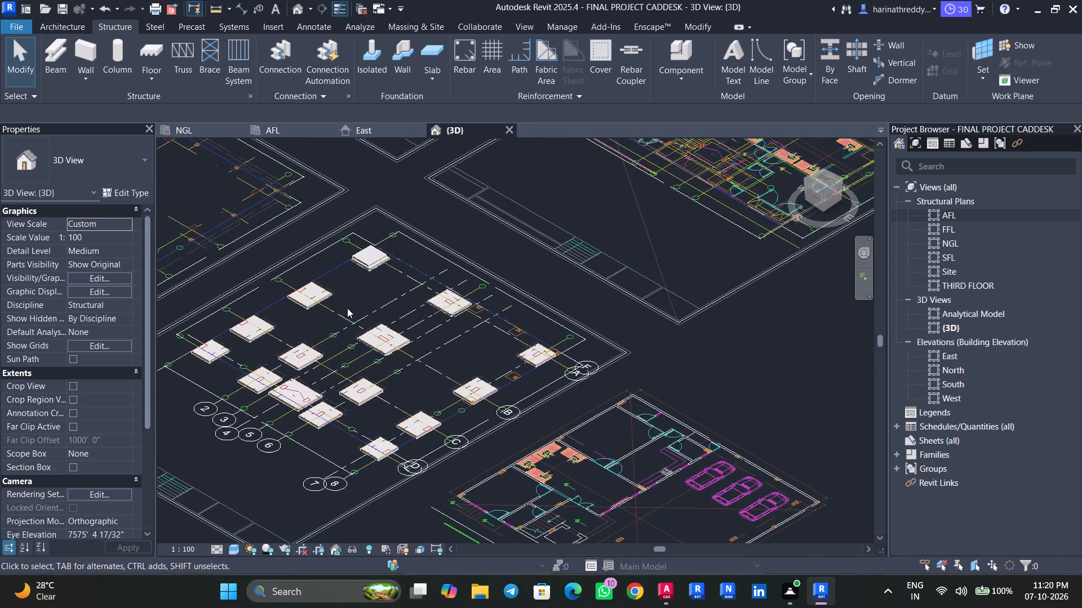
{"action": "scroll", "coordinate": [243, 418], "scroll_direction": "down", "scroll_amount": 1}
{"action": "scroll", "coordinate": [243, 418], "scroll_direction": "up", "scroll_amount": 2}
{"action": "scroll", "coordinate": [615, 339], "scroll_direction": "up", "scroll_amount": 8}
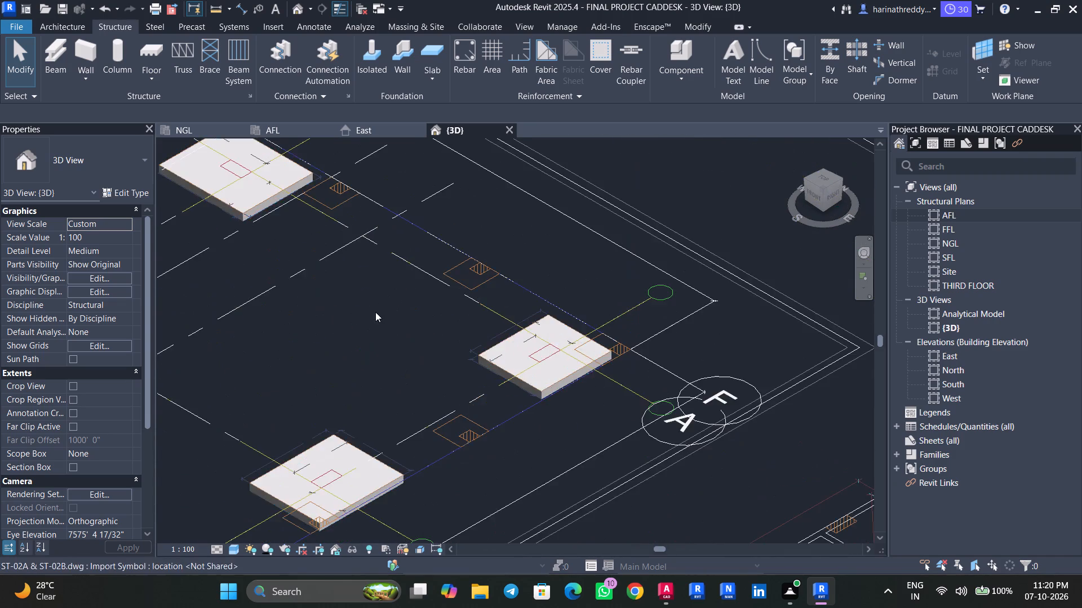
{"action": "middle_click_drag", "start_coordinate": [401, 352], "coordinate": [575, 519]}
{"action": "middle_click_drag", "start_coordinate": [300, 257], "coordinate": [444, 442]}
{"action": "scroll", "coordinate": [251, 341], "scroll_direction": "up", "scroll_amount": 7}
{"action": "left_click", "coordinate": [276, 355]}
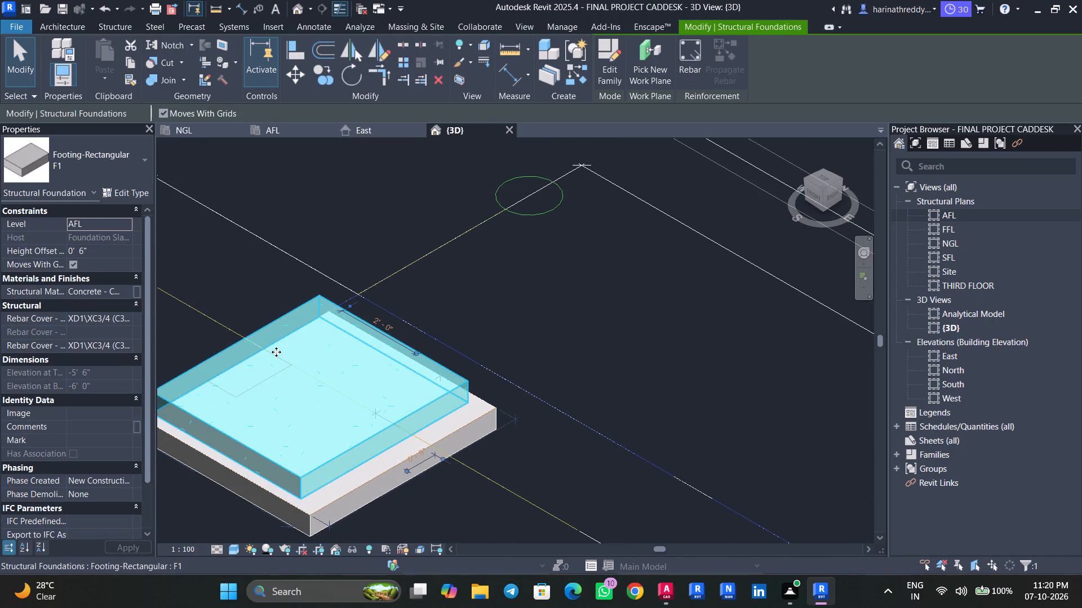
{"action": "key", "text": "Escape"}
{"action": "key", "text": "Escape"}
{"action": "key", "text": "Escape"}
{"action": "left_click", "coordinate": [276, 352]}
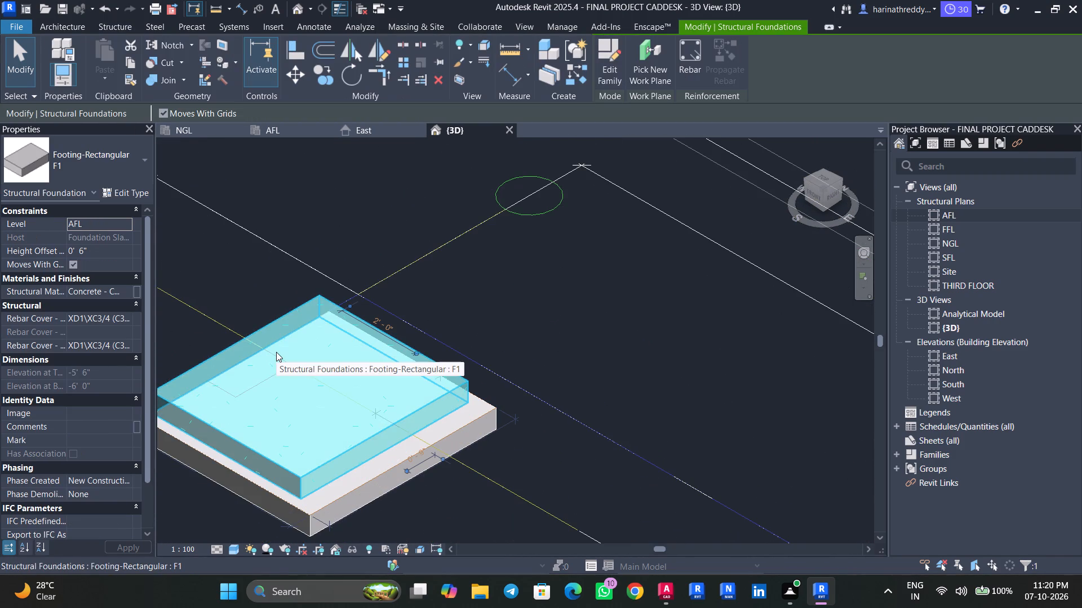
{"action": "key", "text": "Escape"}
{"action": "key", "text": "Escape"}
Check the F1 footing's type dimensions at P1 in the AFL structural plan.
{"action": "triple_click", "coordinate": [273, 138]}
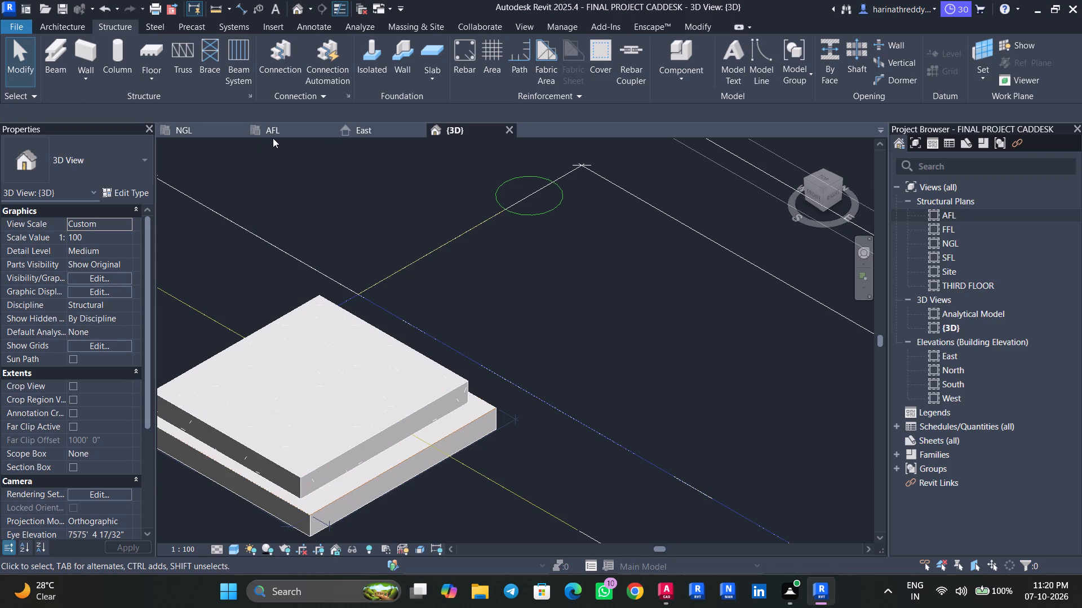
{"action": "scroll", "coordinate": [328, 315], "scroll_direction": "up", "scroll_amount": 9}
{"action": "left_click", "coordinate": [386, 290]}
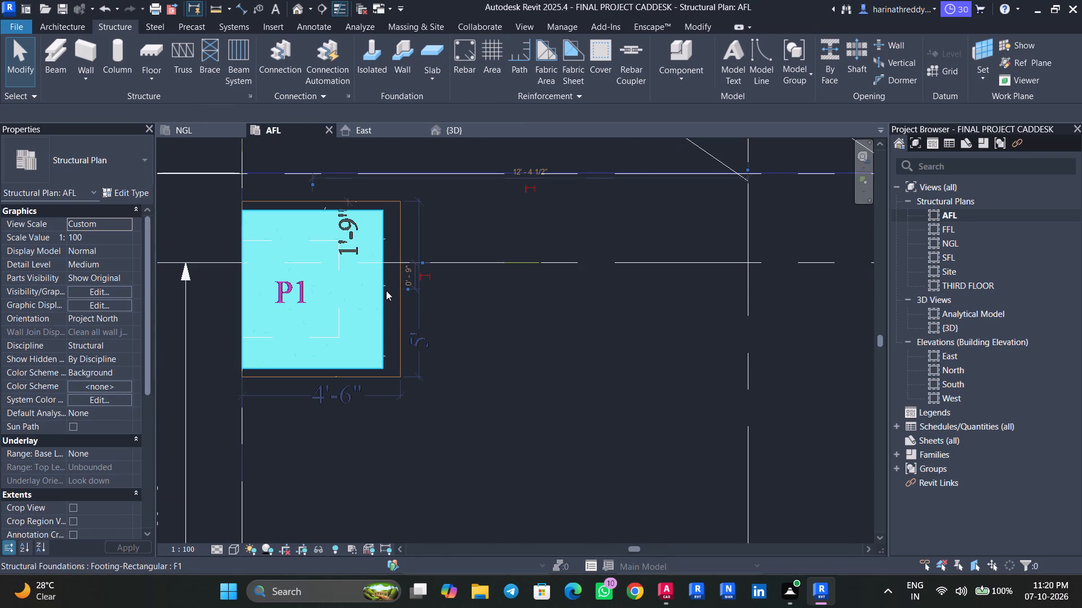
{"action": "left_click", "coordinate": [142, 190]}
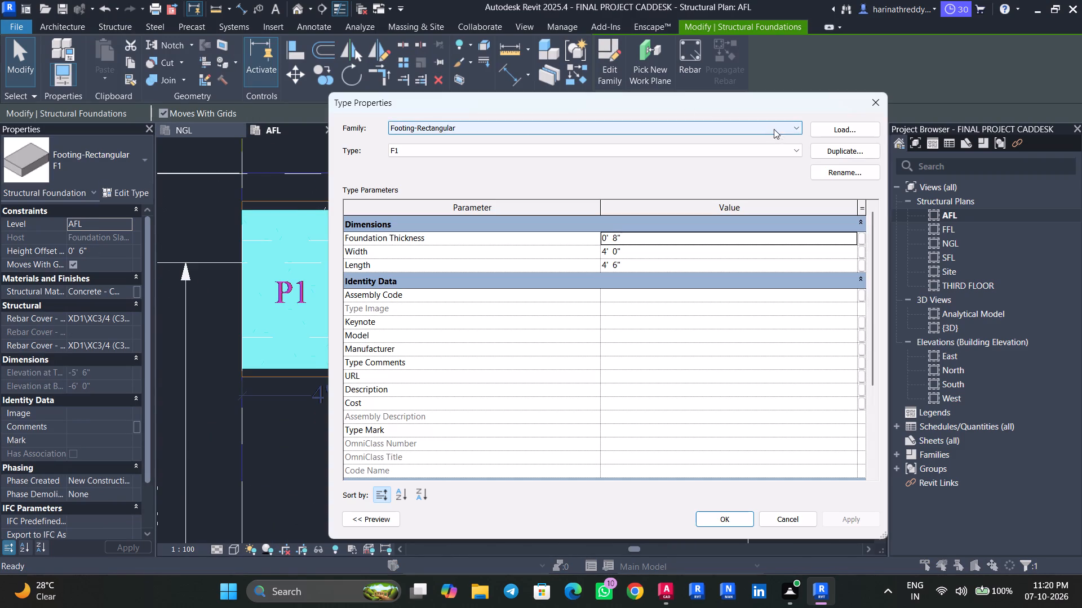
{"action": "left_click", "coordinate": [866, 116]}
{"action": "left_click", "coordinate": [871, 110]}
{"action": "key", "text": "Escape"}
{"action": "key", "text": "Escape"}
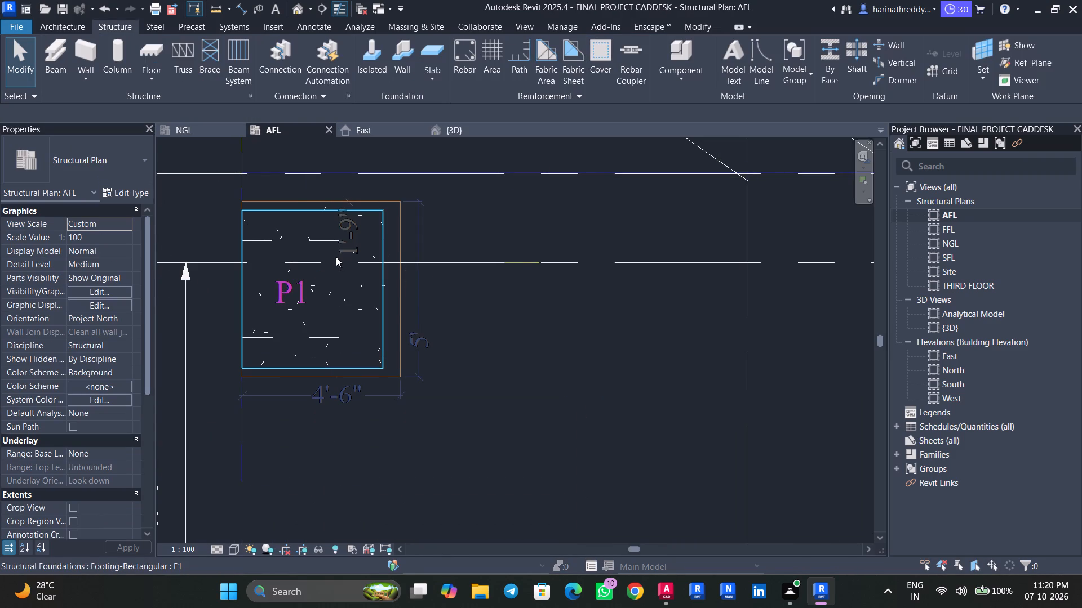
Set the height offset of the F1 TOP footing at P1 to 8".
{"action": "key", "text": "Tab"}
{"action": "key", "text": "Tab"}
{"action": "left_click", "coordinate": [333, 252]}
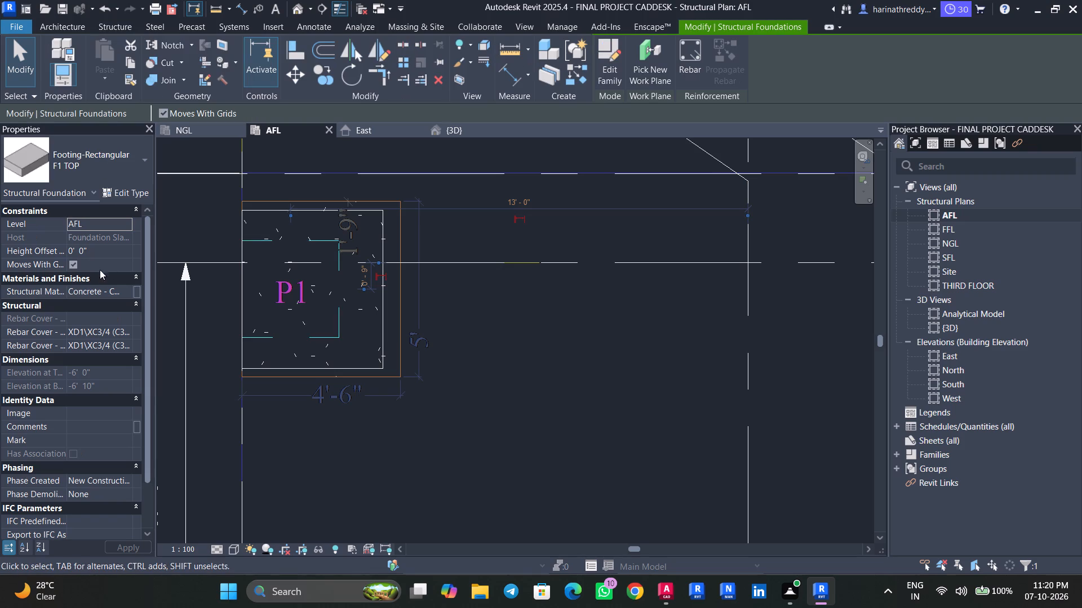
{"action": "left_click", "coordinate": [107, 249]}
{"action": "type", "text": "8\""}
{"action": "key", "text": "Return"}
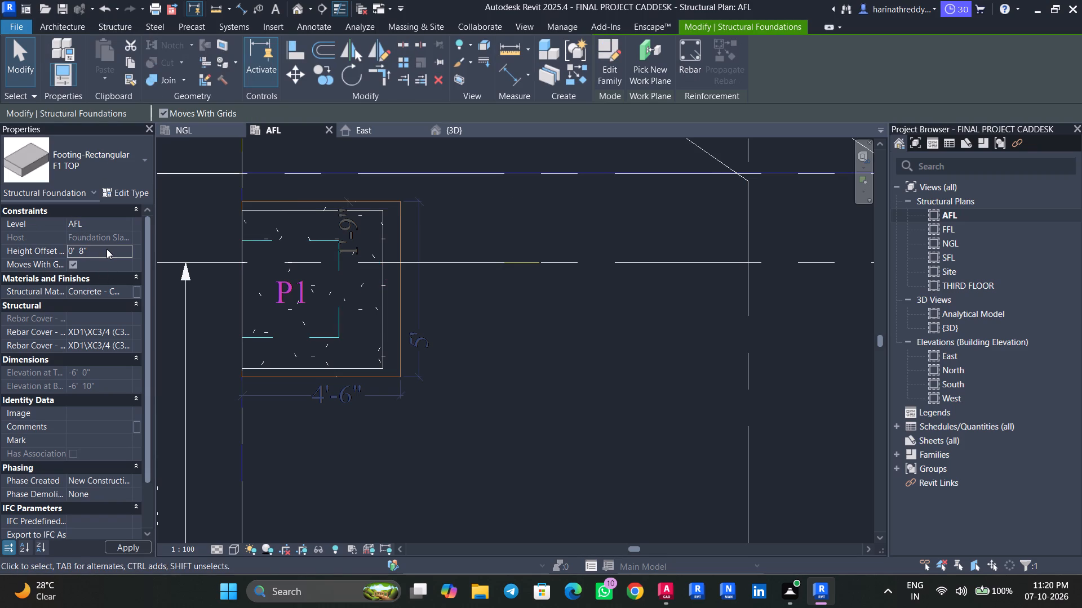
{"action": "key", "text": "Escape"}
{"action": "key", "text": "Escape"}
{"action": "key", "text": "Escape"}
Inspect the F1 TOP footing's type dimensions and compare its height offset with the F1 footing's in the 3D view.
{"action": "left_click", "coordinate": [292, 5]}
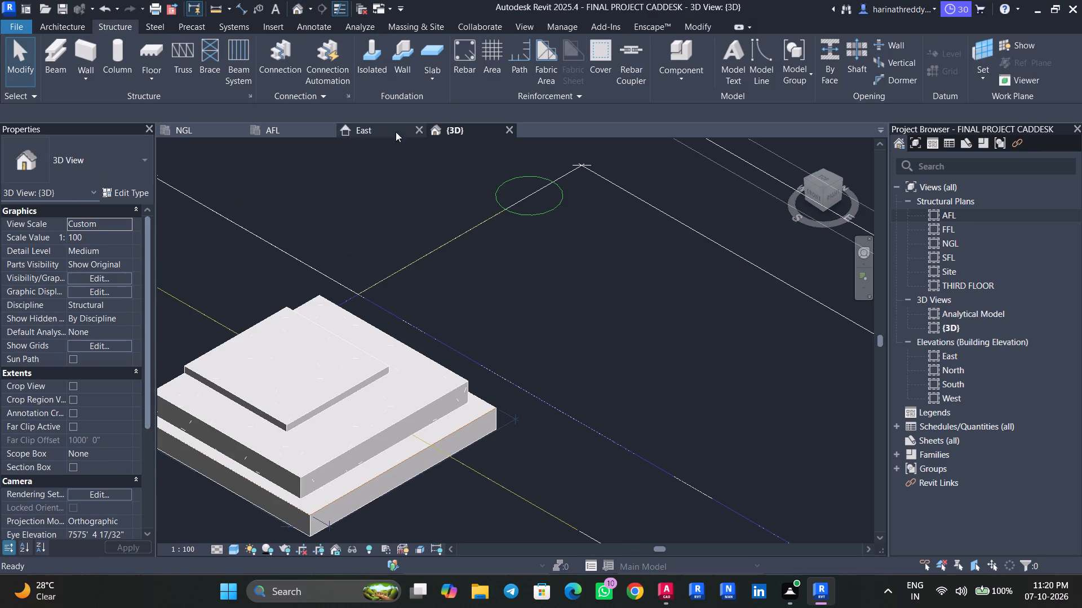
{"action": "left_click", "coordinate": [330, 351]}
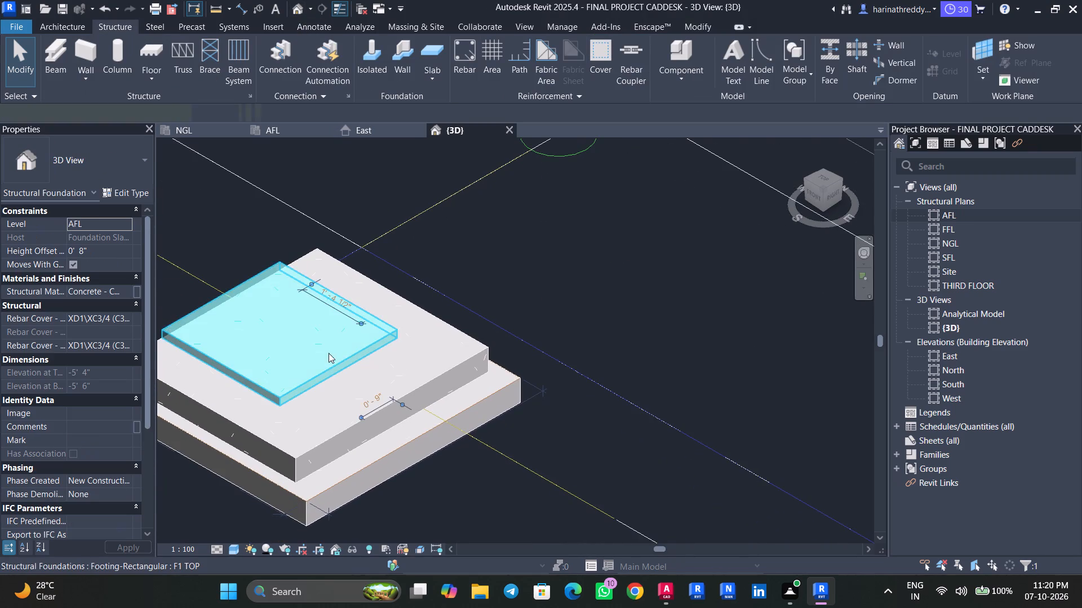
{"action": "scroll", "coordinate": [329, 355], "scroll_direction": "down", "scroll_amount": 1}
{"action": "scroll", "coordinate": [329, 355], "scroll_direction": "up", "scroll_amount": 7}
{"action": "middle_click_drag", "start_coordinate": [328, 355], "coordinate": [388, 315]}
{"action": "left_click", "coordinate": [130, 194]}
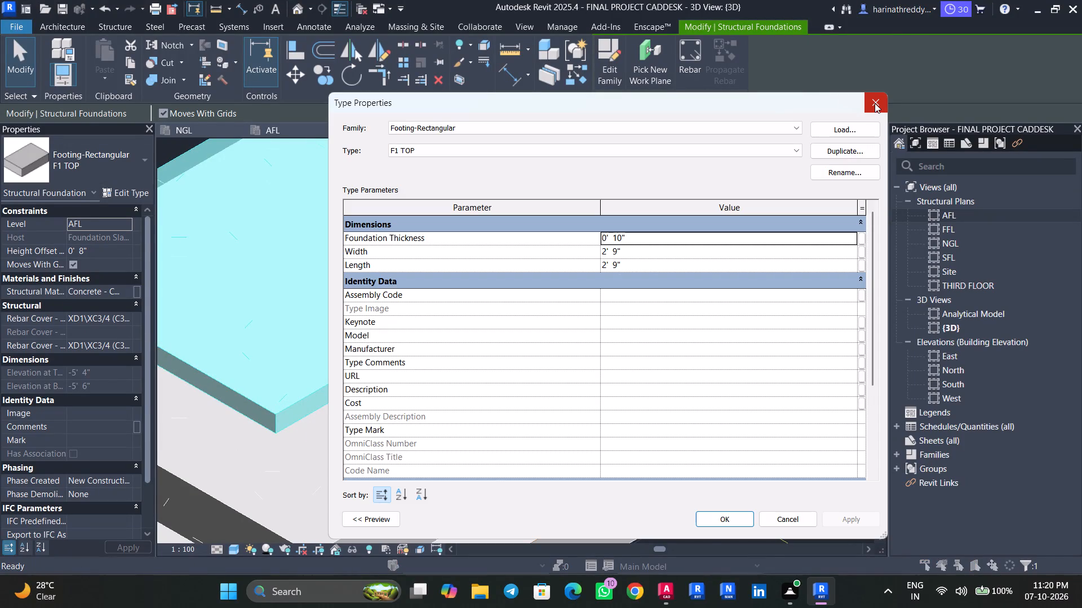
{"action": "key", "text": "Escape"}
{"action": "key", "text": "Escape"}
{"action": "left_click", "coordinate": [578, 372]}
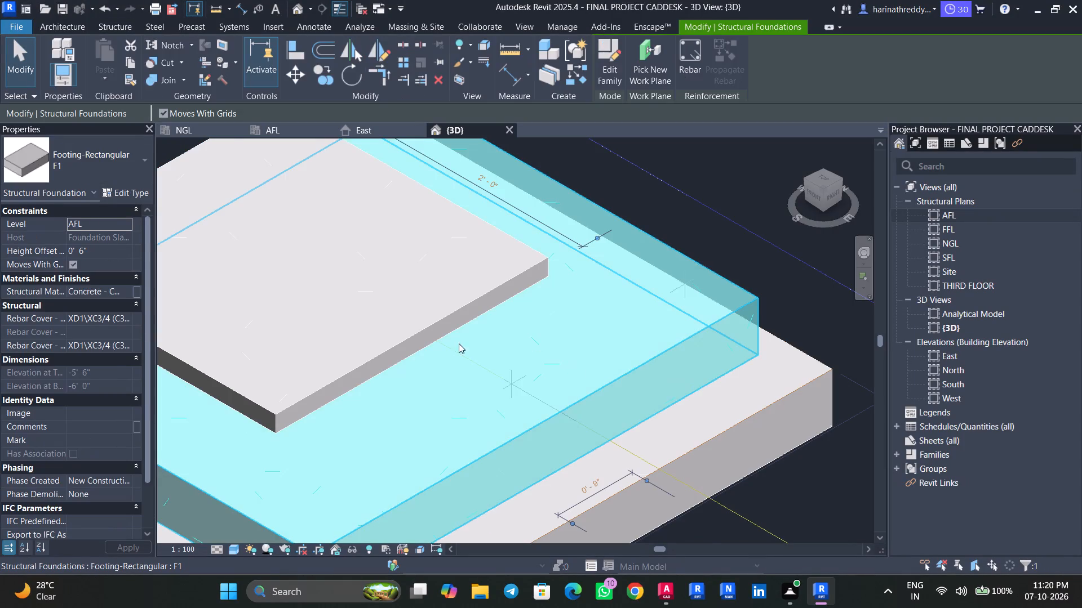
{"action": "key", "text": "Escape"}
{"action": "left_click", "coordinate": [398, 343]}
{"action": "left_click", "coordinate": [120, 252]}
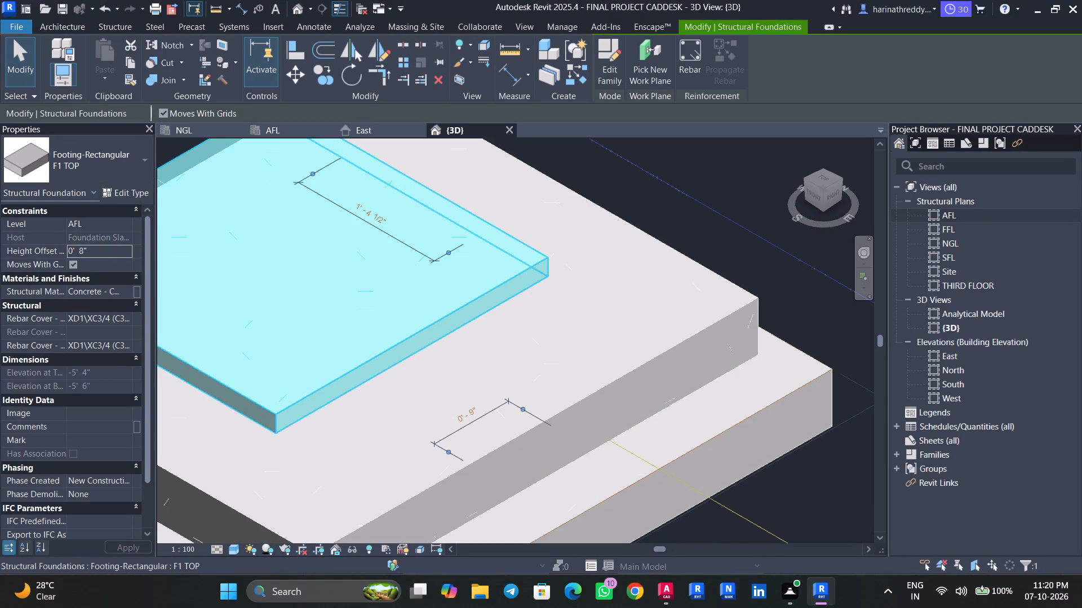
{"action": "key", "text": "Escape"}
{"action": "key", "text": "Escape"}
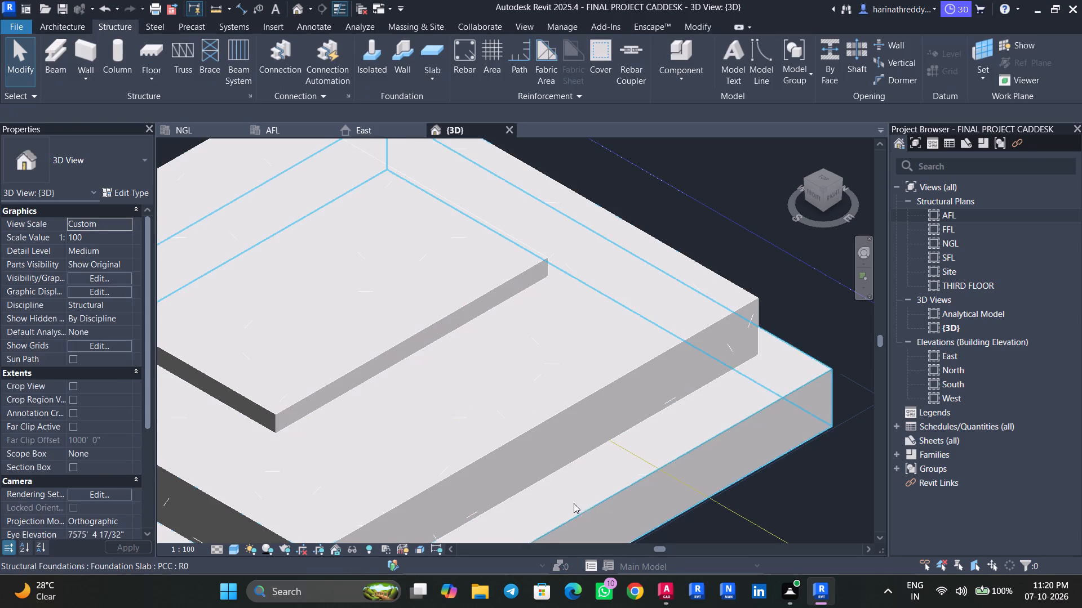
Inspect the PCC slab under P1 and its type properties, along with the F1 footing resting on it.
{"action": "left_click", "coordinate": [589, 507]}
{"action": "middle_click_drag", "start_coordinate": [574, 488], "coordinate": [566, 424]}
{"action": "key", "text": "Escape"}
{"action": "left_click", "coordinate": [537, 399]}
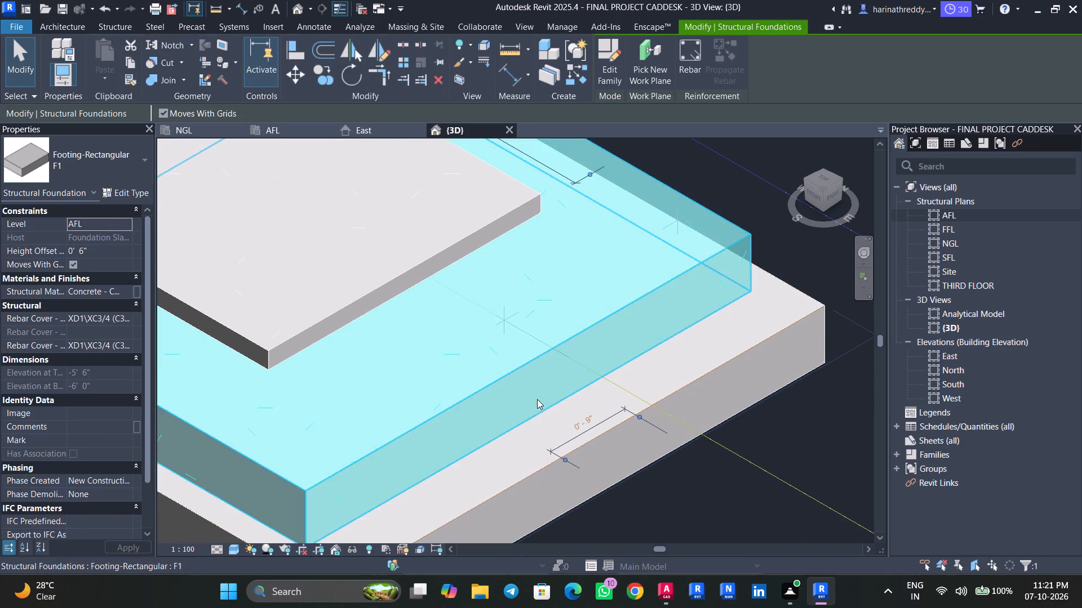
{"action": "scroll", "coordinate": [537, 399], "scroll_direction": "down", "scroll_amount": 3}
{"action": "middle_click_drag", "start_coordinate": [537, 399], "coordinate": [541, 422]}
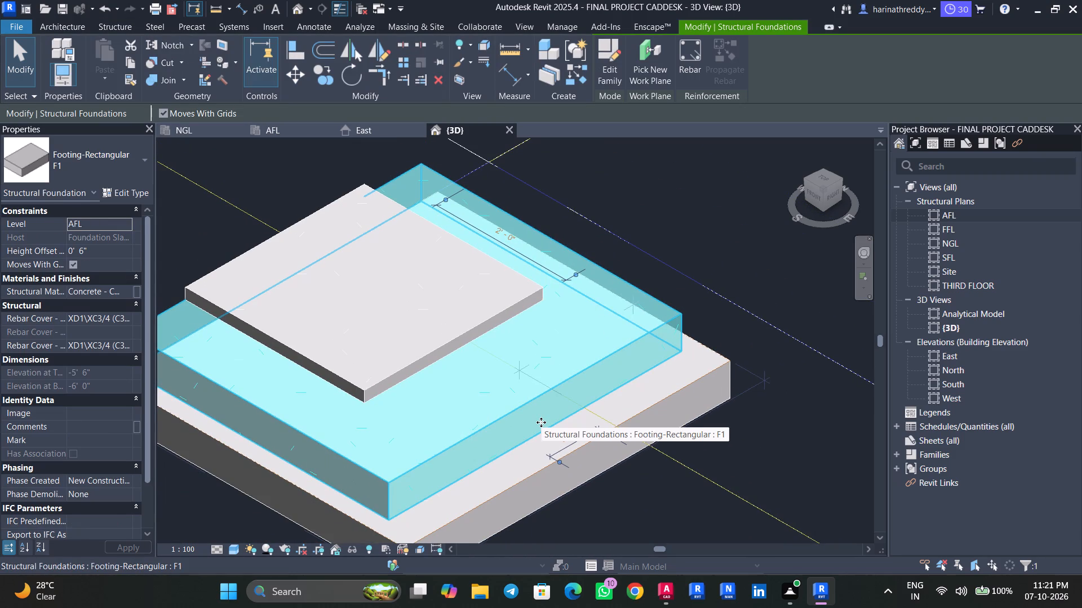
{"action": "key", "text": "Escape"}
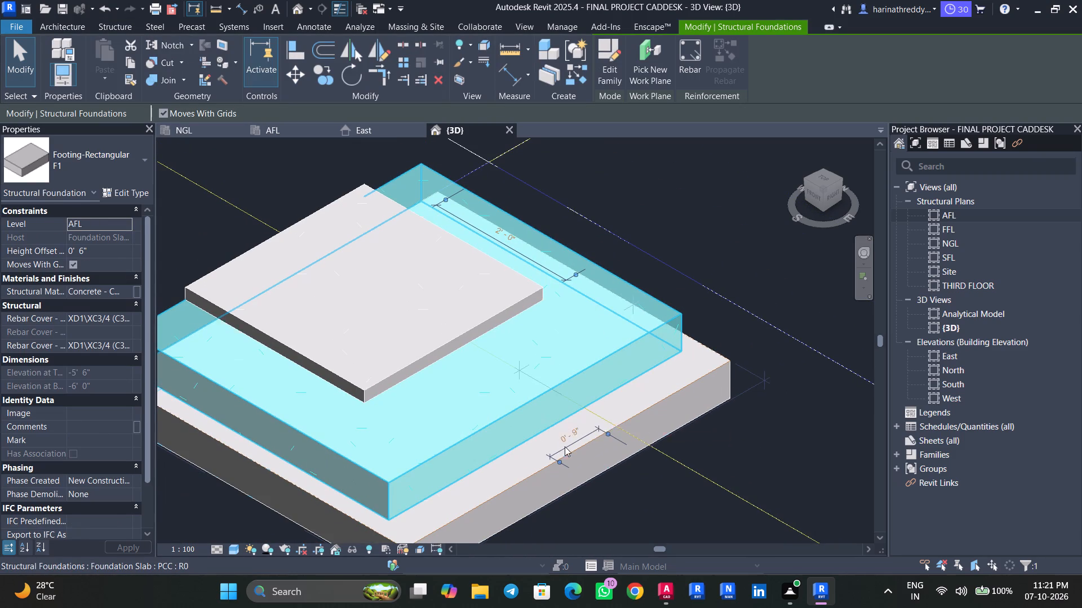
{"action": "left_click", "coordinate": [571, 450]}
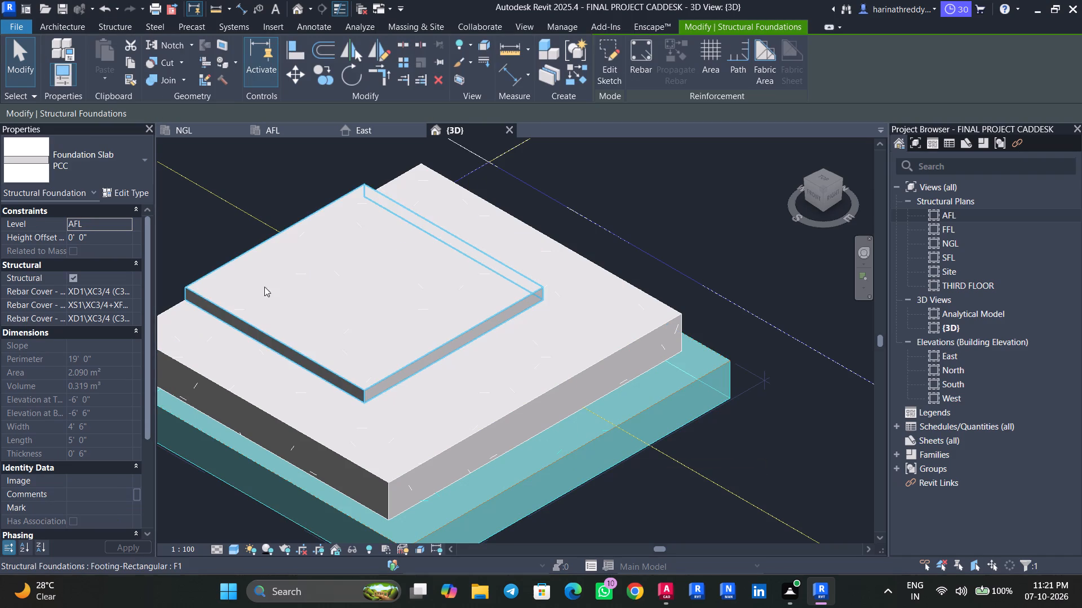
{"action": "left_click", "coordinate": [121, 194]}
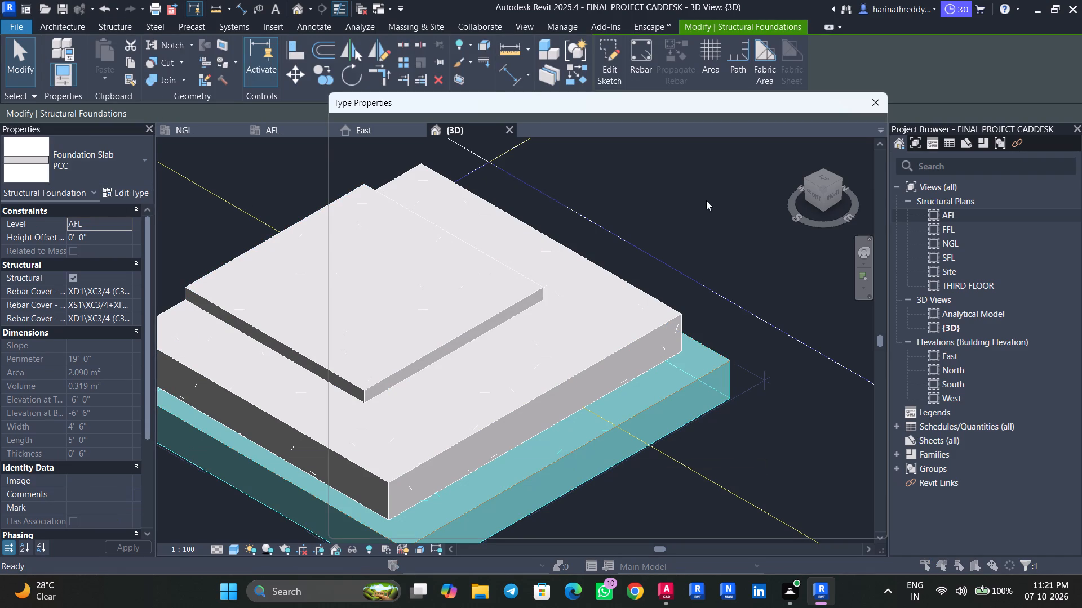
{"action": "left_click", "coordinate": [871, 102]}
{"action": "key", "text": "Escape"}
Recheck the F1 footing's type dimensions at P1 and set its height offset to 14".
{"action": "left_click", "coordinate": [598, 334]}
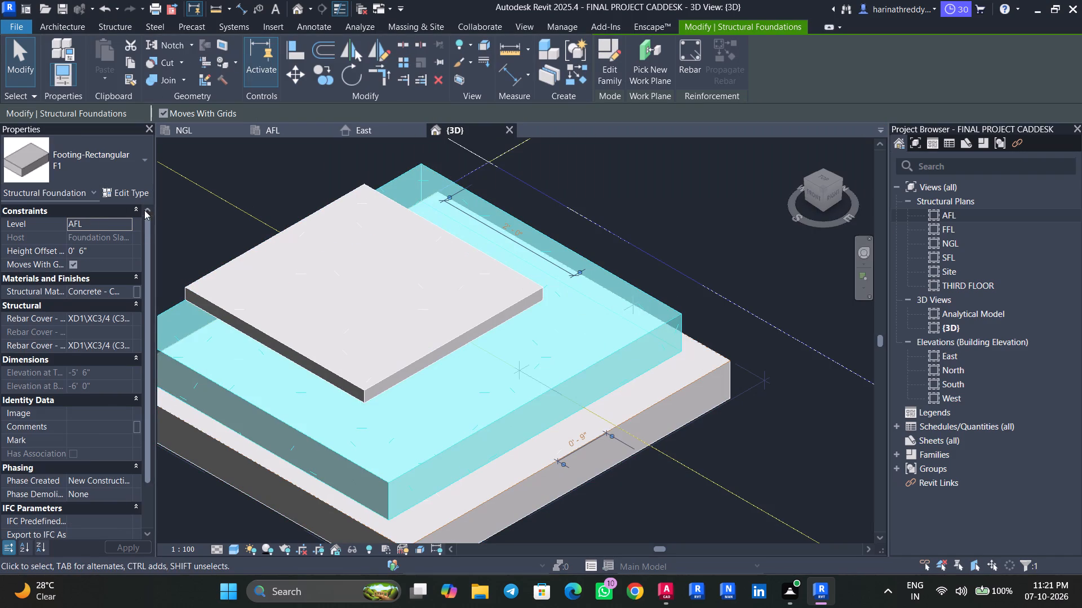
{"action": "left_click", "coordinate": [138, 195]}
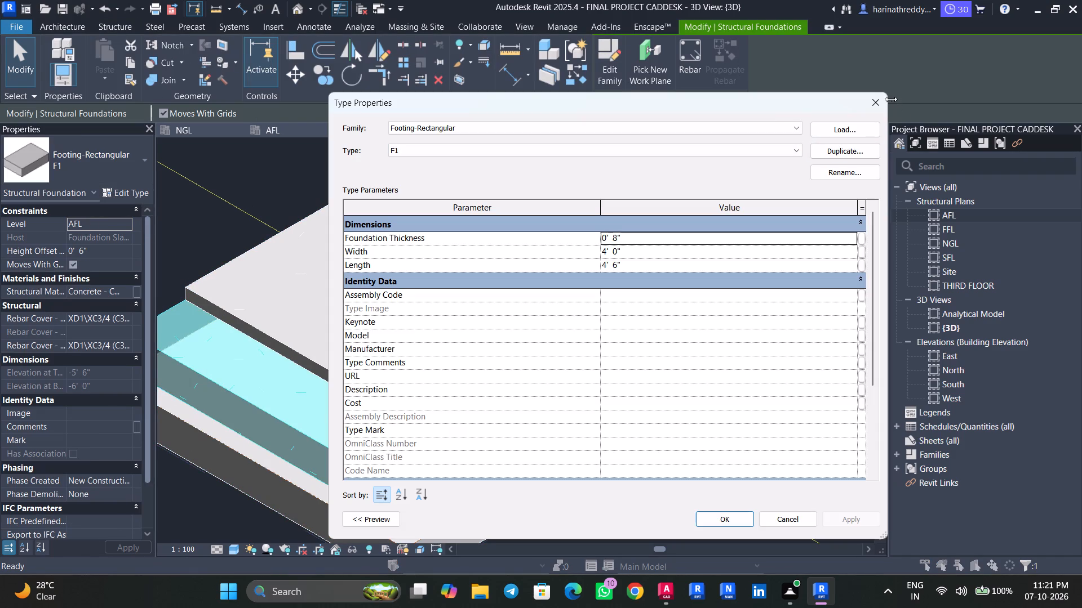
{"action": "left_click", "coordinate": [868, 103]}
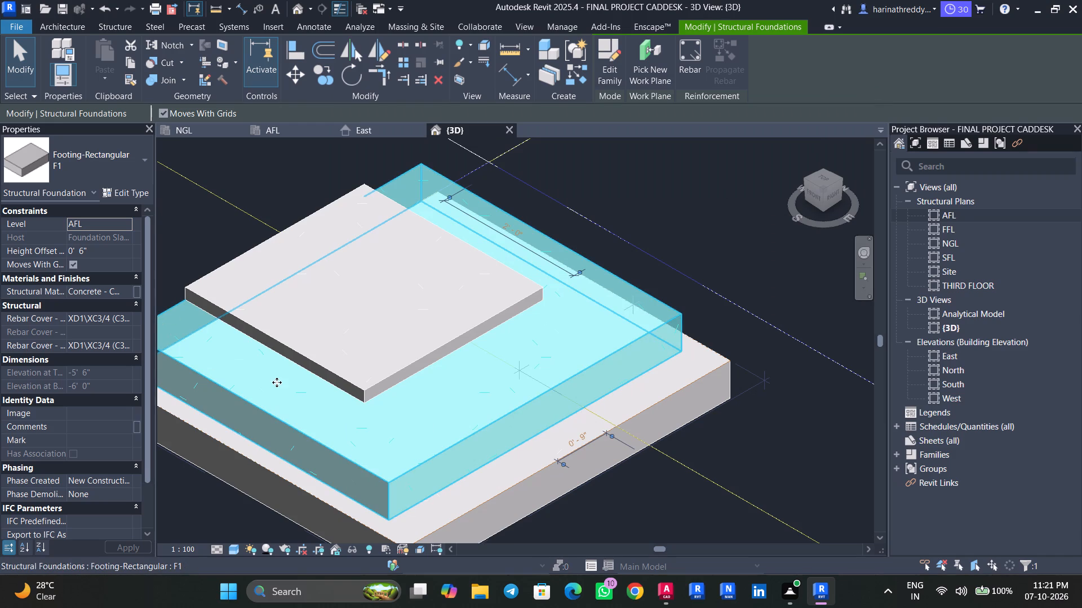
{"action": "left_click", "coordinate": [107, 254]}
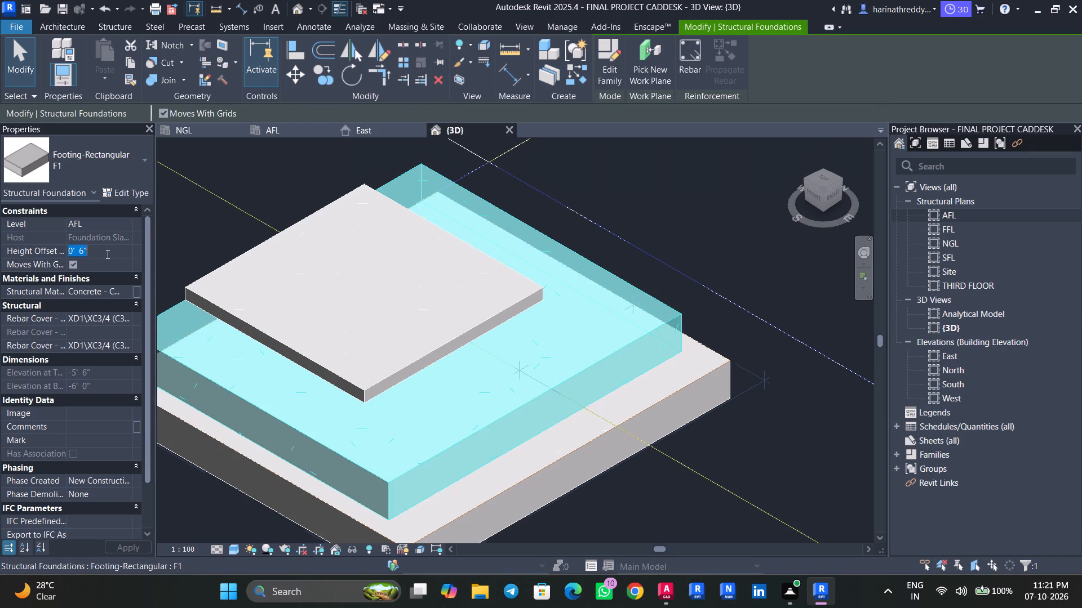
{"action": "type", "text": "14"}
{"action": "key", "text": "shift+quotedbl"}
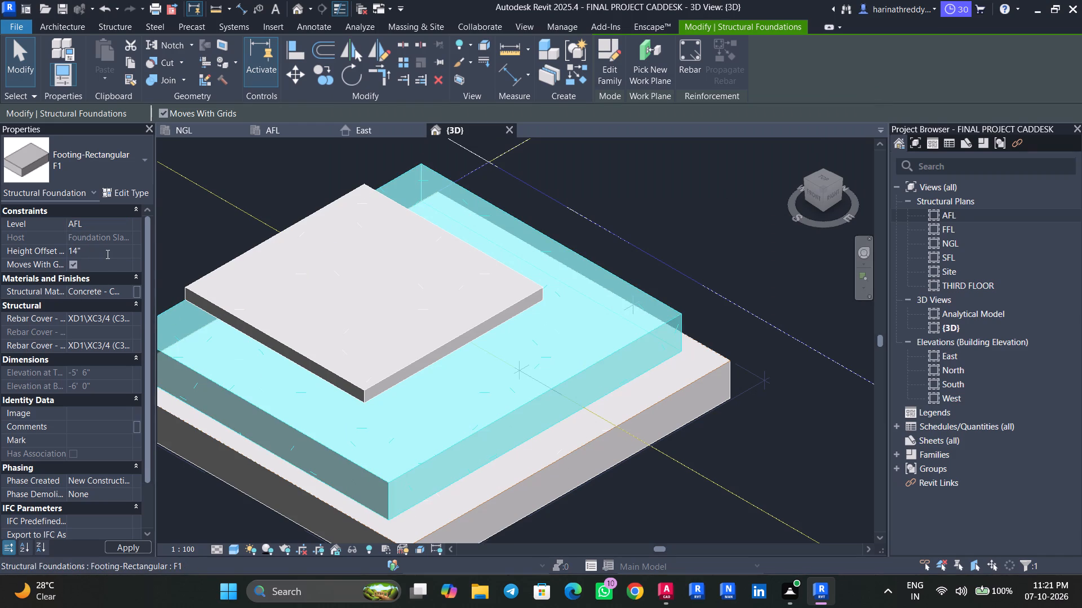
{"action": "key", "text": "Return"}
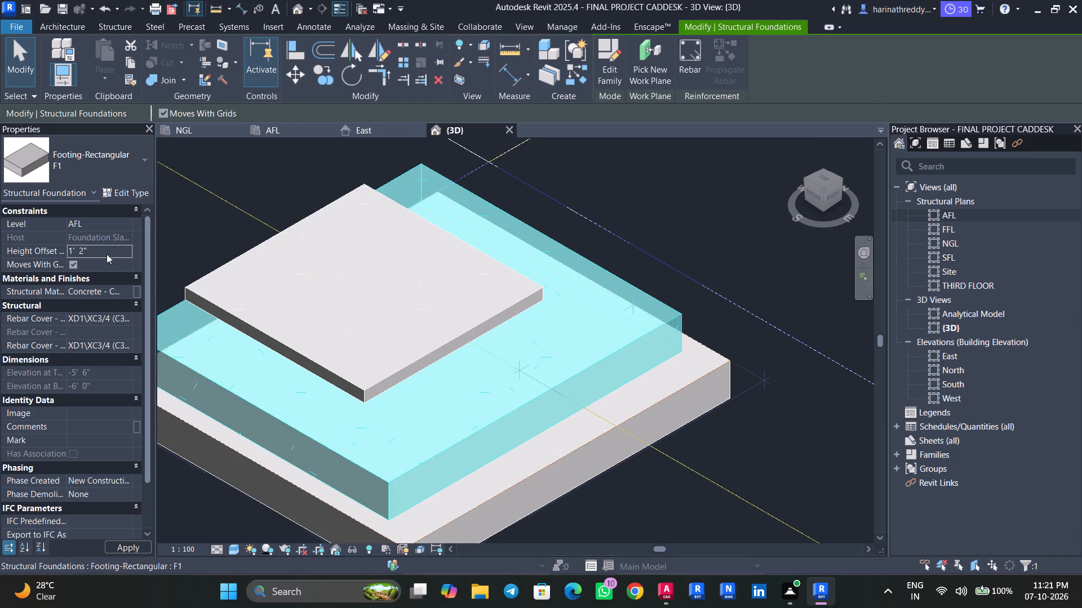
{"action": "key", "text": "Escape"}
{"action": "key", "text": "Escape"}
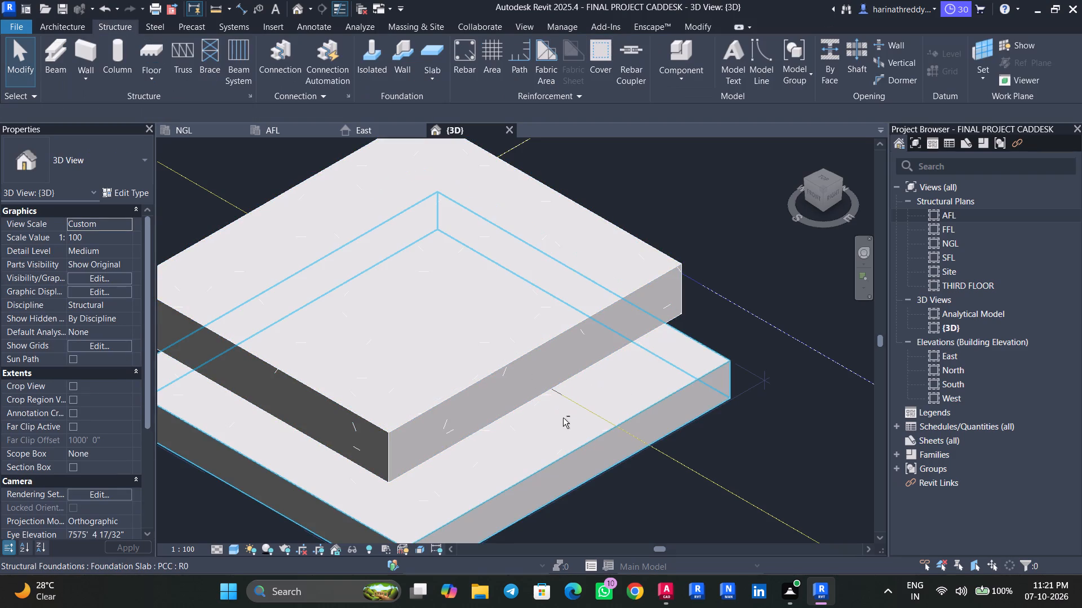
Examine the F1, F1 TOP and PCC stack at P1 from the front in the 3D view.
{"action": "middle_click", "coordinate": [563, 418], "text": "shift"}
{"action": "left_click", "coordinate": [816, 194]}
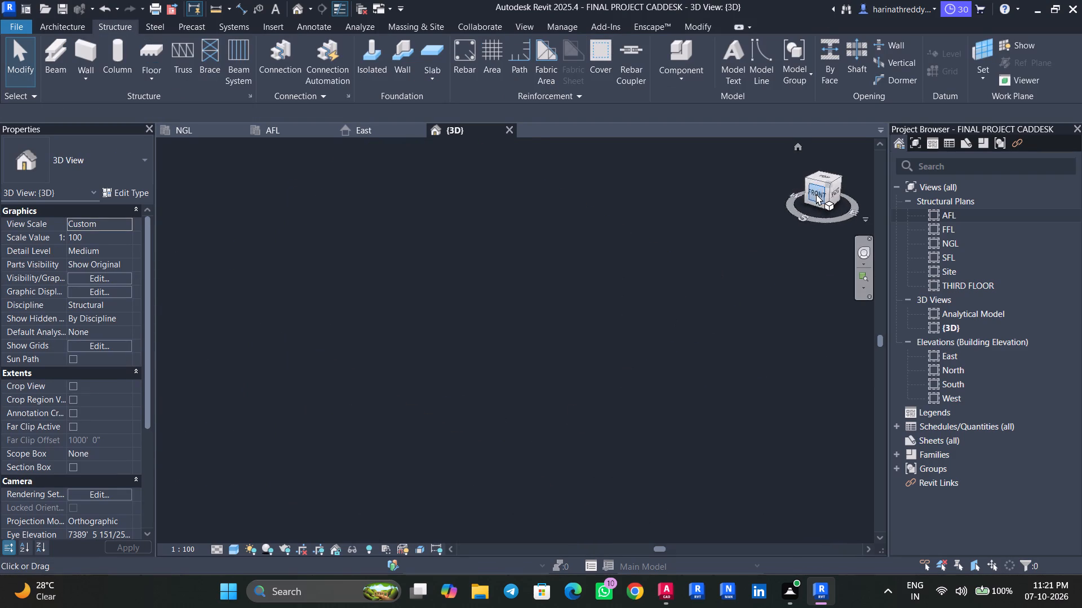
{"action": "scroll", "coordinate": [287, 333], "scroll_direction": "up", "scroll_amount": 10}
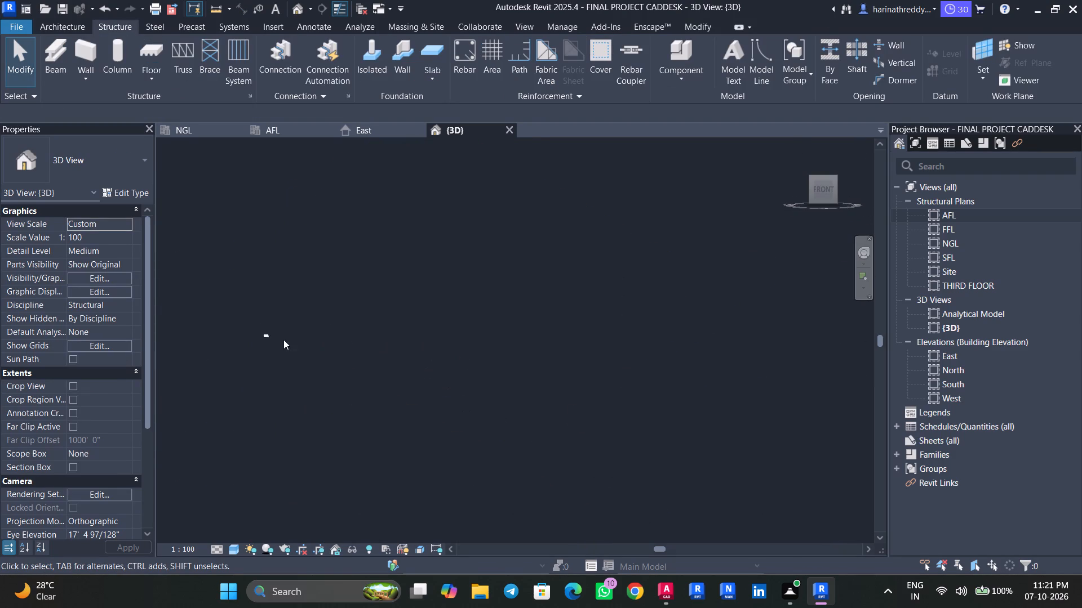
{"action": "scroll", "coordinate": [283, 339], "scroll_direction": "up", "scroll_amount": 9}
{"action": "scroll", "coordinate": [247, 332], "scroll_direction": "down", "scroll_amount": 1}
{"action": "scroll", "coordinate": [248, 329], "scroll_direction": "up", "scroll_amount": 3}
{"action": "middle_click_drag", "start_coordinate": [480, 364], "coordinate": [142, 362]}
{"action": "scroll", "coordinate": [149, 361], "scroll_direction": "down", "scroll_amount": 14}
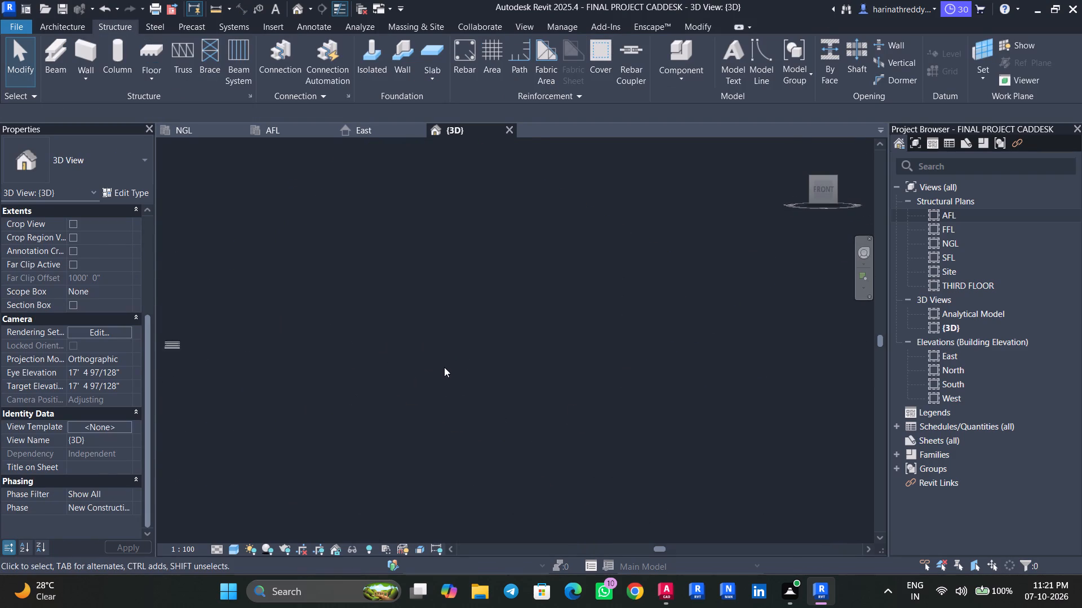
{"action": "scroll", "coordinate": [444, 367], "scroll_direction": "down", "scroll_amount": 3}
{"action": "middle_click_drag", "start_coordinate": [566, 361], "coordinate": [220, 421]}
{"action": "middle_click_drag", "start_coordinate": [580, 406], "coordinate": [326, 412]}
{"action": "scroll", "coordinate": [337, 413], "scroll_direction": "down", "scroll_amount": 14}
{"action": "scroll", "coordinate": [499, 403], "scroll_direction": "up", "scroll_amount": 1}
{"action": "scroll", "coordinate": [499, 403], "scroll_direction": "down", "scroll_amount": 1}
{"action": "scroll", "coordinate": [499, 403], "scroll_direction": "up", "scroll_amount": 1}
{"action": "scroll", "coordinate": [499, 403], "scroll_direction": "down", "scroll_amount": 1}
{"action": "scroll", "coordinate": [499, 403], "scroll_direction": "up", "scroll_amount": 4}
{"action": "scroll", "coordinate": [458, 400], "scroll_direction": "down", "scroll_amount": 1}
{"action": "scroll", "coordinate": [458, 400], "scroll_direction": "up", "scroll_amount": 5}
{"action": "scroll", "coordinate": [448, 413], "scroll_direction": "down", "scroll_amount": 1}
{"action": "scroll", "coordinate": [448, 413], "scroll_direction": "up", "scroll_amount": 5}
{"action": "scroll", "coordinate": [468, 408], "scroll_direction": "down", "scroll_amount": 1}
{"action": "scroll", "coordinate": [471, 408], "scroll_direction": "up", "scroll_amount": 20}
{"action": "scroll", "coordinate": [471, 408], "scroll_direction": "up", "scroll_amount": 8}
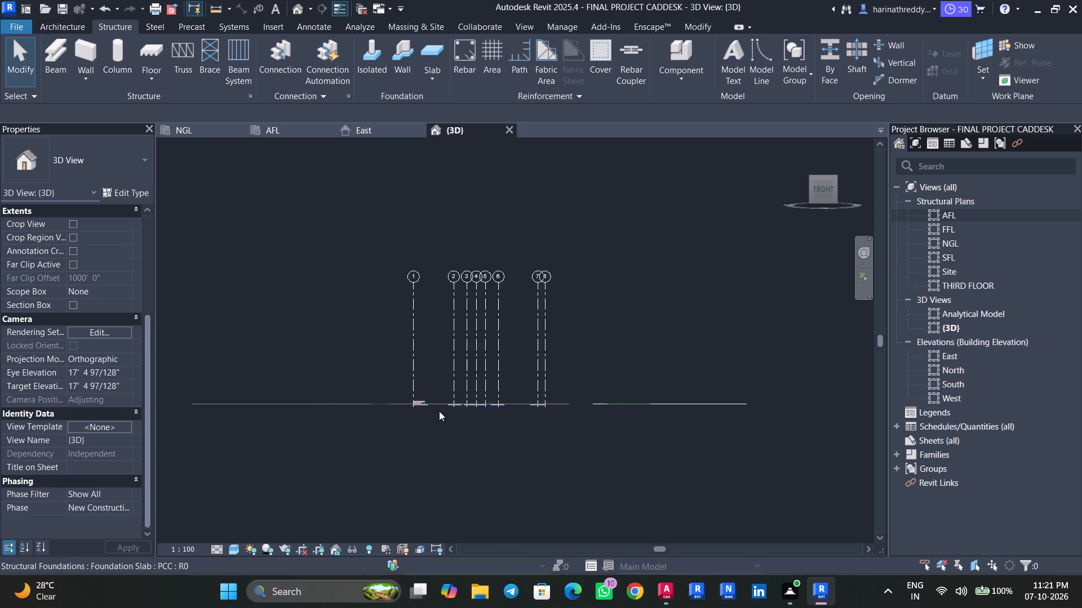
{"action": "scroll", "coordinate": [439, 411], "scroll_direction": "up", "scroll_amount": 20}
{"action": "scroll", "coordinate": [439, 411], "scroll_direction": "up", "scroll_amount": 2}
{"action": "left_click", "coordinate": [452, 345]}
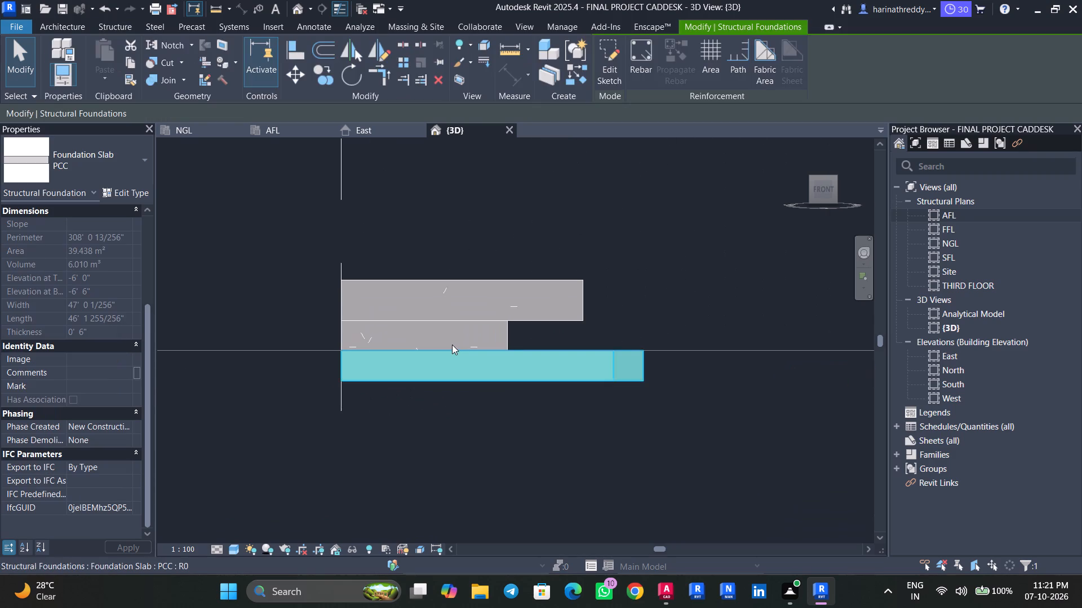
{"action": "scroll", "coordinate": [452, 345], "scroll_direction": "up", "scroll_amount": 5}
{"action": "key", "text": "Escape"}
{"action": "left_click", "coordinate": [554, 324]}
{"action": "key", "text": "Escape"}
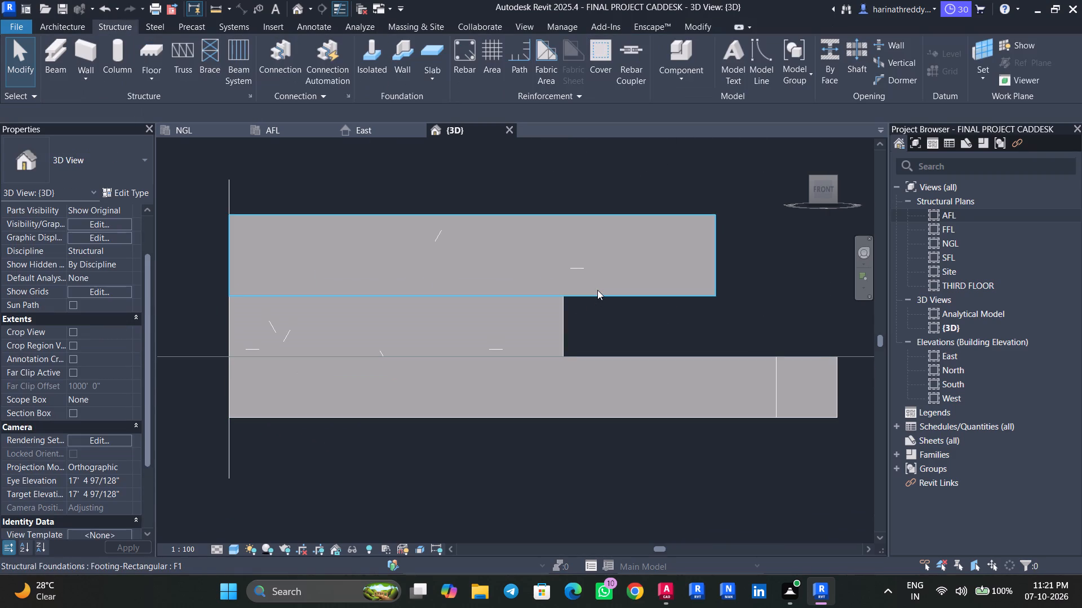
Set the F1 footing's height offset at P1 to 6".
{"action": "left_click", "coordinate": [597, 290]}
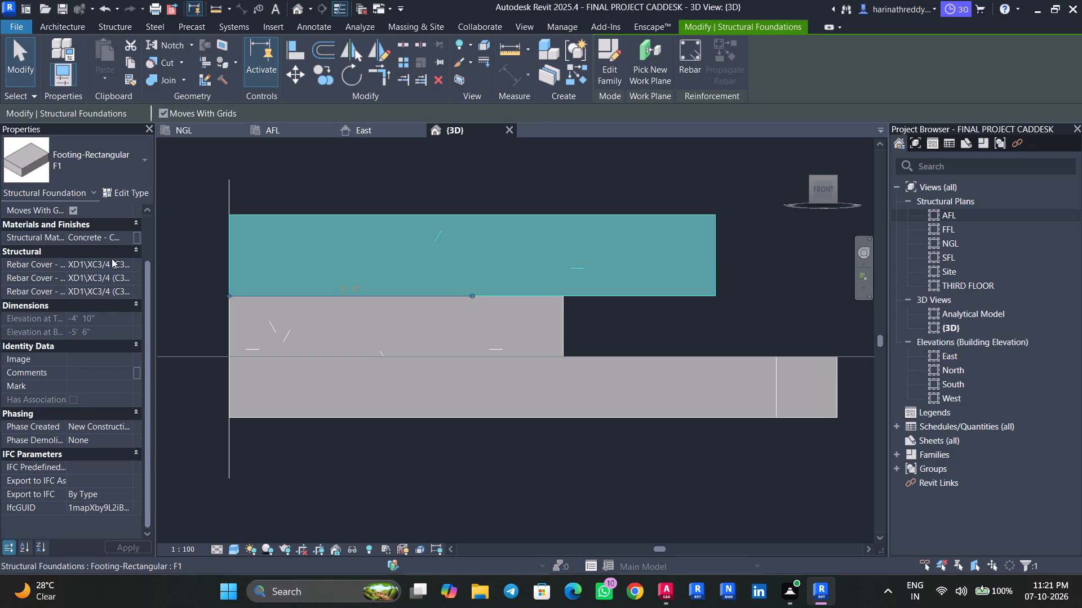
{"action": "scroll", "coordinate": [114, 231], "scroll_direction": "up", "scroll_amount": 4}
{"action": "left_click", "coordinate": [105, 251]}
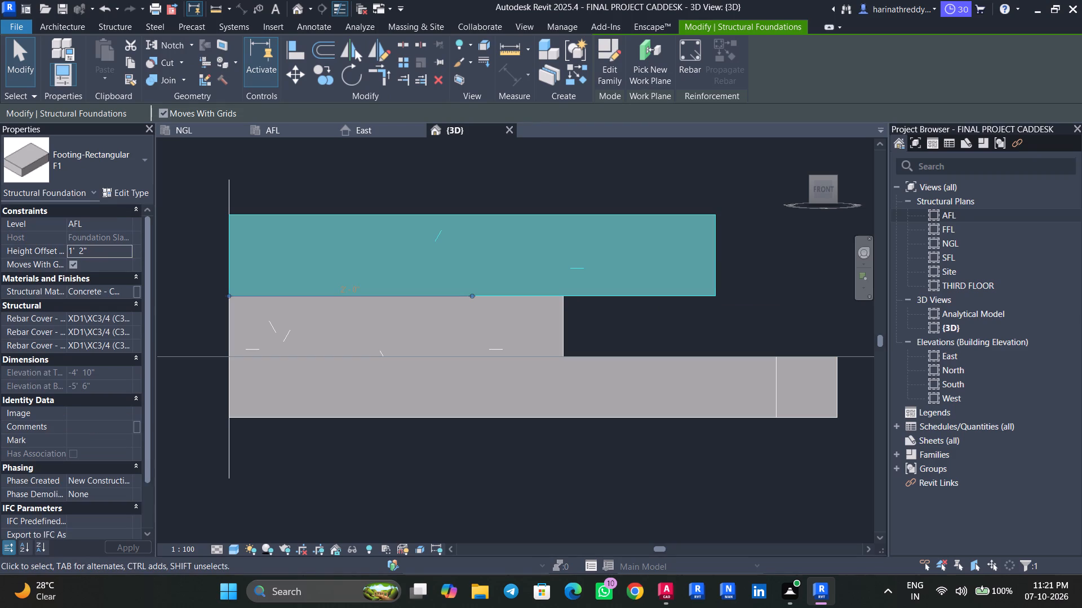
{"action": "type", "text": "6\""}
{"action": "key", "text": "Return"}
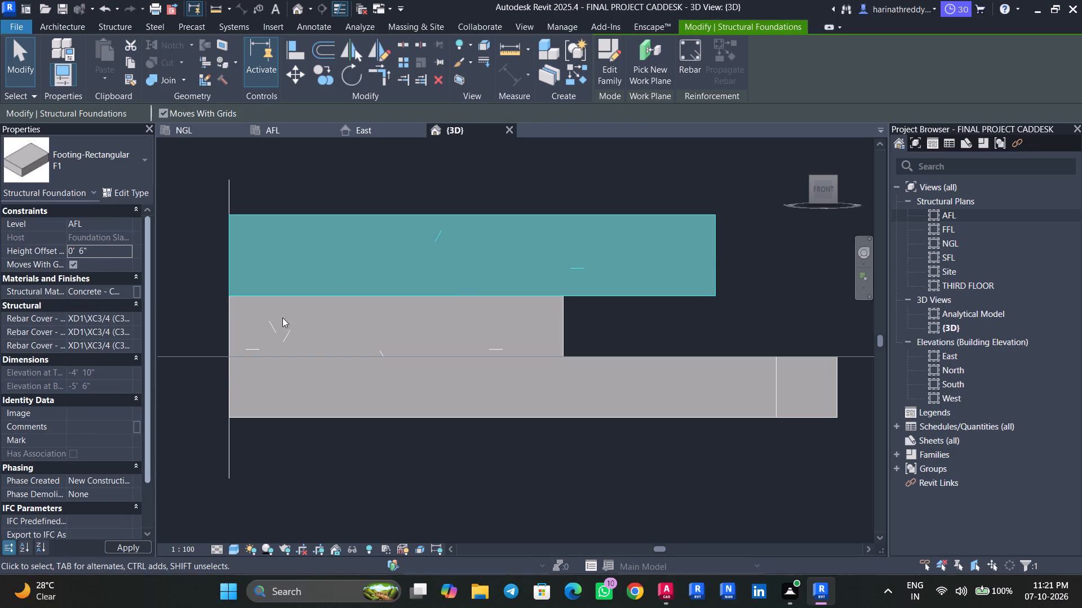
{"action": "key", "text": "Escape"}
Set the height offset of the F1 TOP footing at P1 to 14".
{"action": "left_click", "coordinate": [525, 281]}
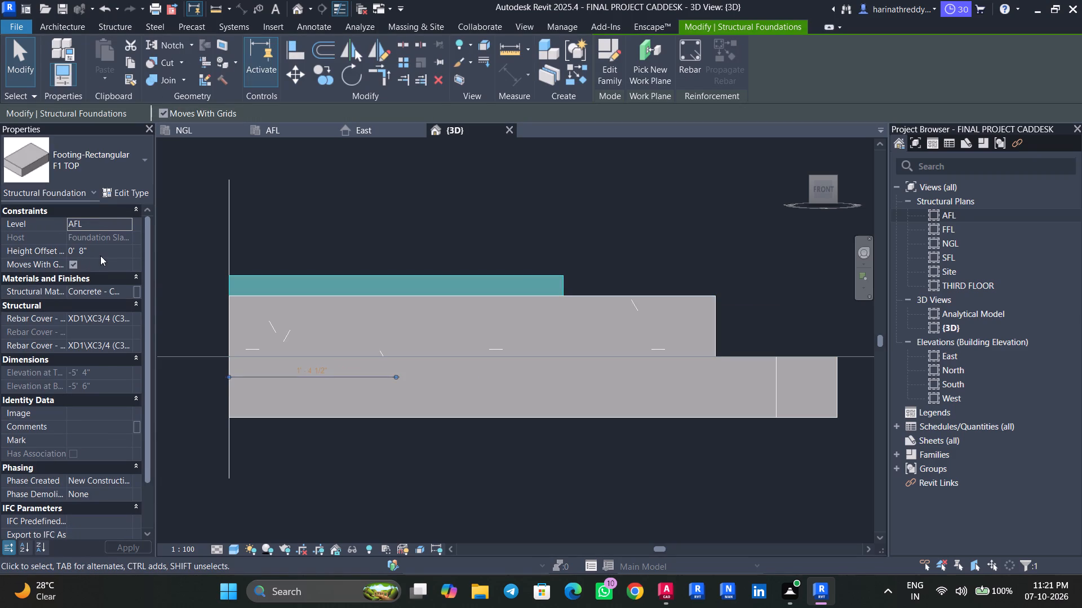
{"action": "key", "text": "Escape"}
{"action": "left_click", "coordinate": [439, 306]}
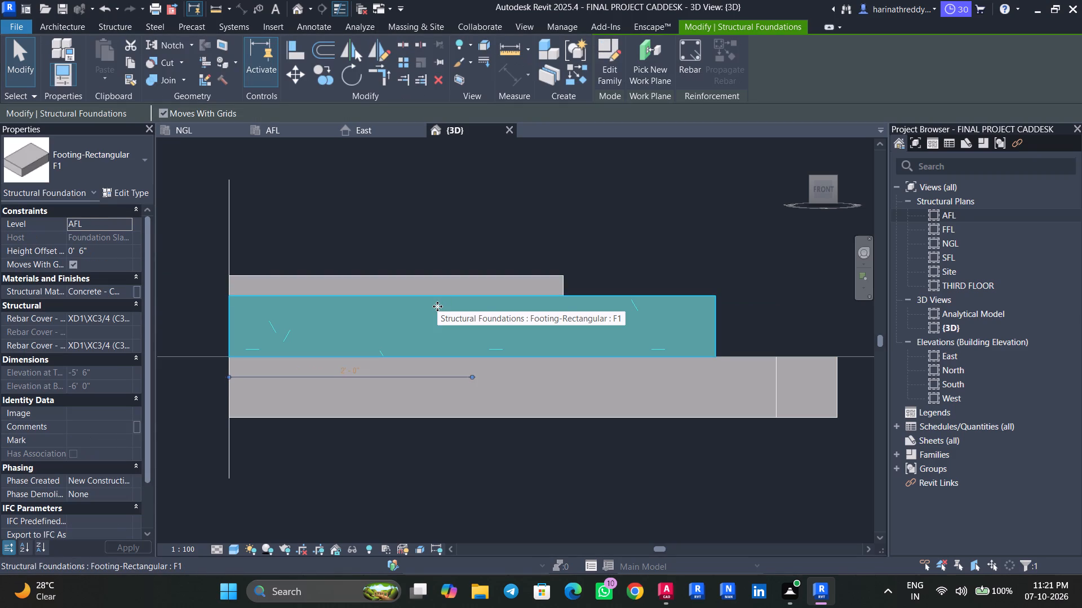
{"action": "key", "text": "Escape"}
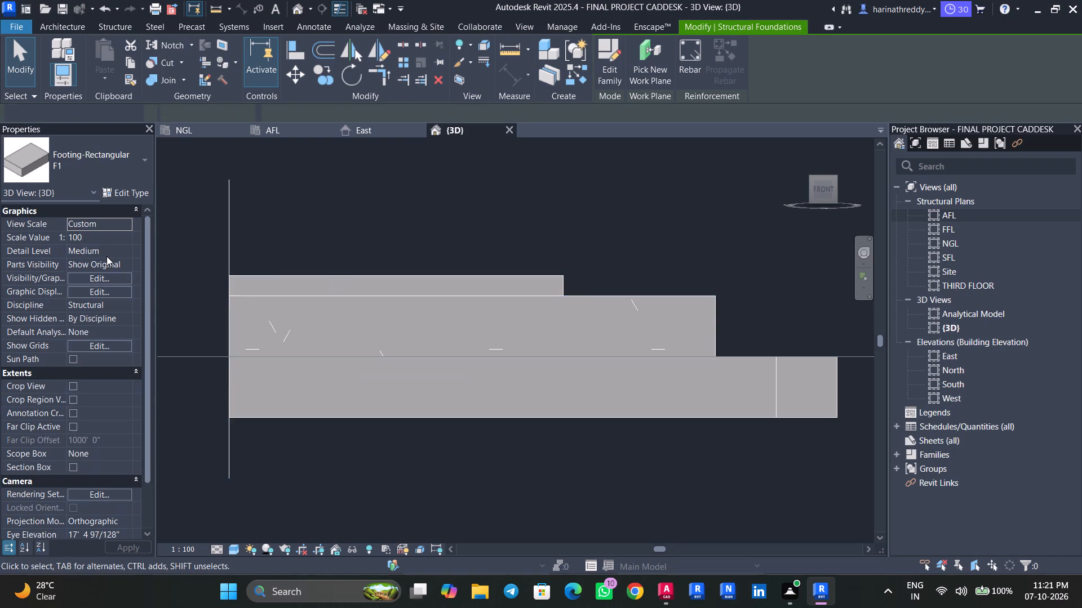
{"action": "left_click", "coordinate": [352, 283]}
{"action": "left_click", "coordinate": [106, 258]}
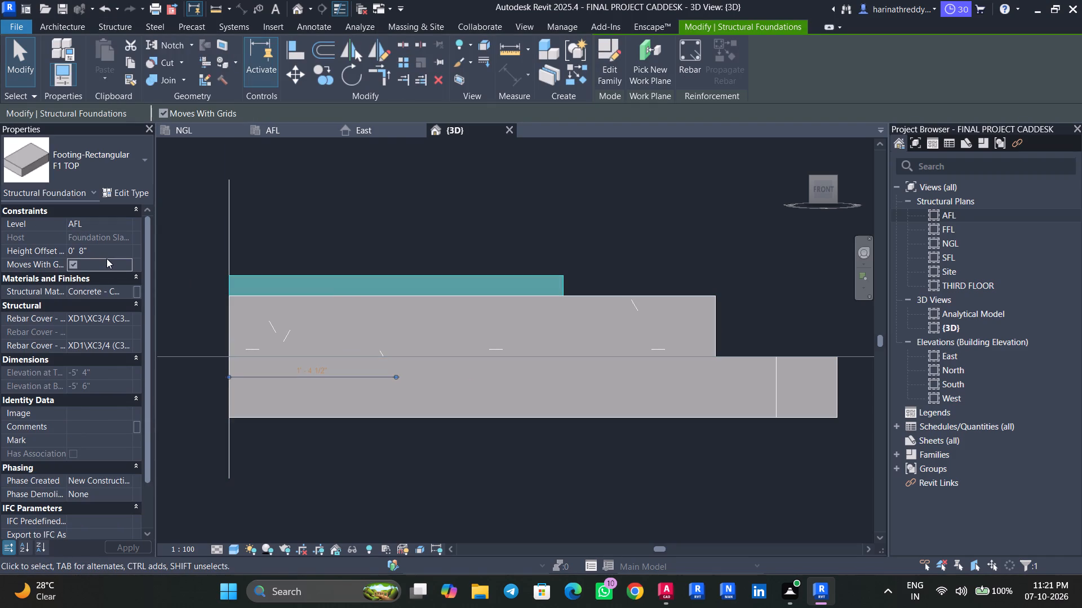
{"action": "left_click", "coordinate": [108, 251]}
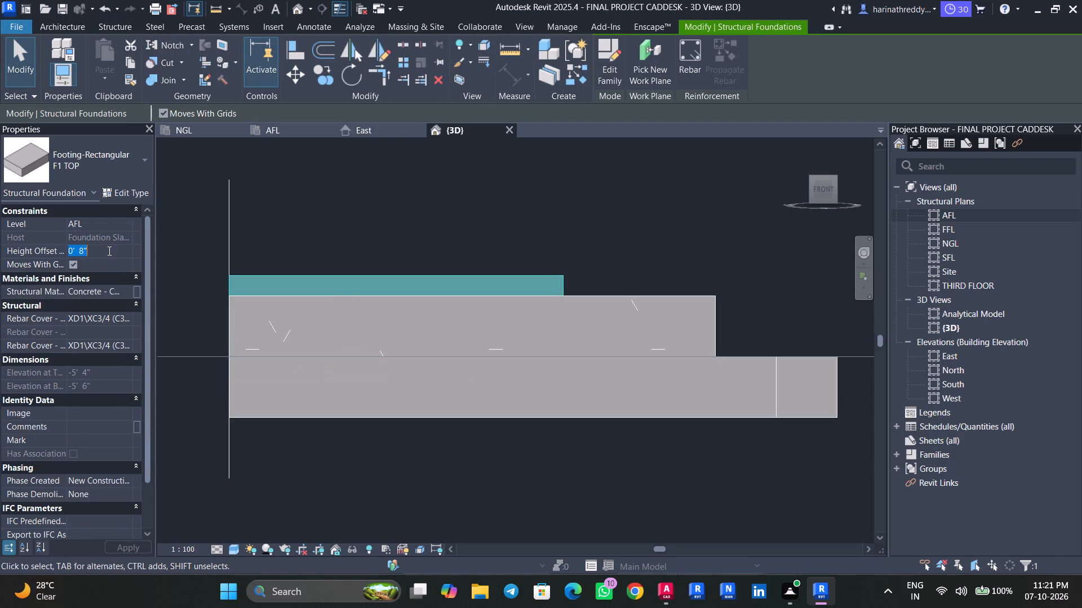
{"action": "type", "text": "16"}
{"action": "key", "text": "BackSpace"}
{"action": "key", "text": "BackSpace"}
{"action": "key", "text": "BackSpace"}
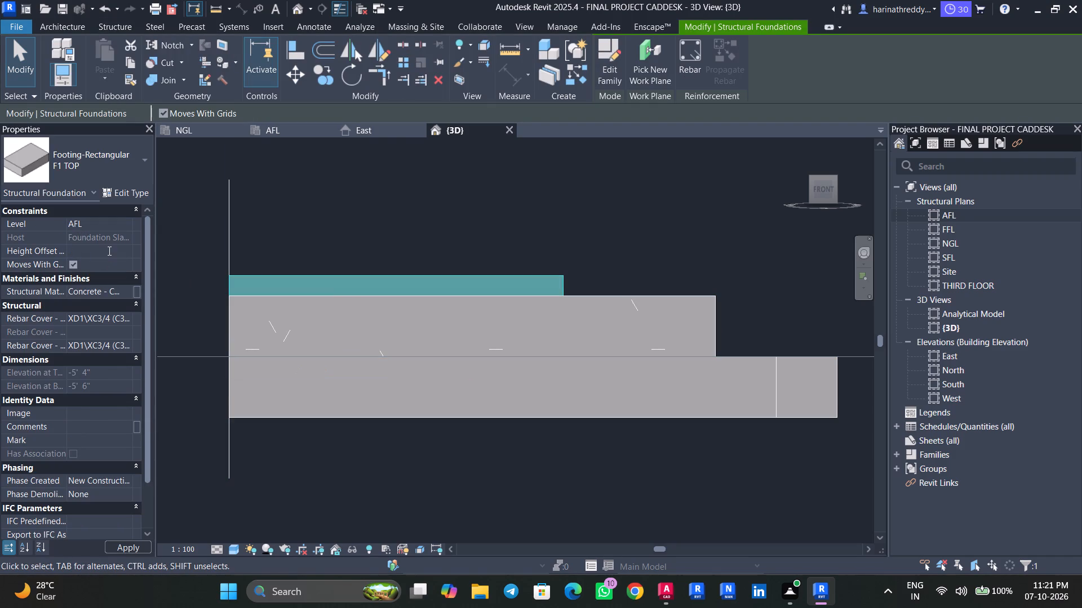
{"action": "key", "text": "BackSpace"}
{"action": "type", "text": "14\""}
{"action": "key", "text": "Return"}
{"action": "key", "text": "Escape"}
{"action": "key", "text": "Escape"}
{"action": "left_click", "coordinate": [560, 245]}
{"action": "key", "text": "Escape"}
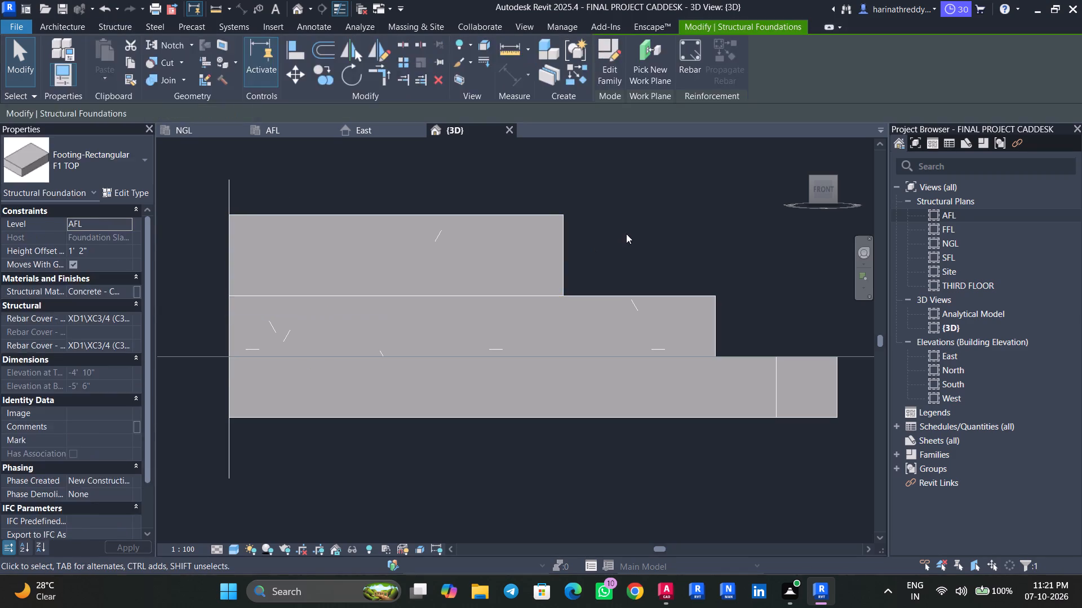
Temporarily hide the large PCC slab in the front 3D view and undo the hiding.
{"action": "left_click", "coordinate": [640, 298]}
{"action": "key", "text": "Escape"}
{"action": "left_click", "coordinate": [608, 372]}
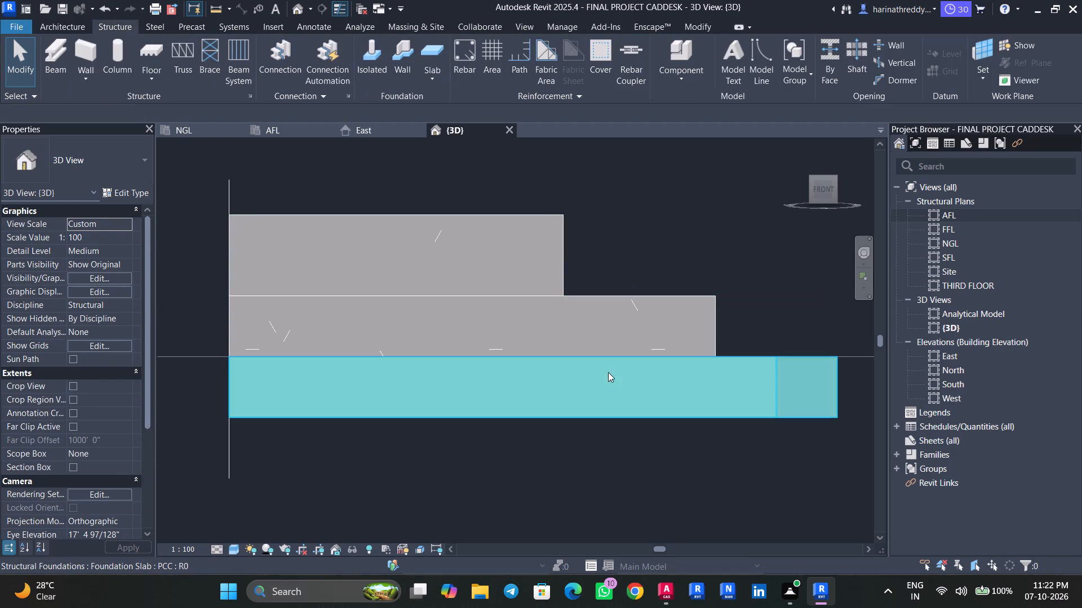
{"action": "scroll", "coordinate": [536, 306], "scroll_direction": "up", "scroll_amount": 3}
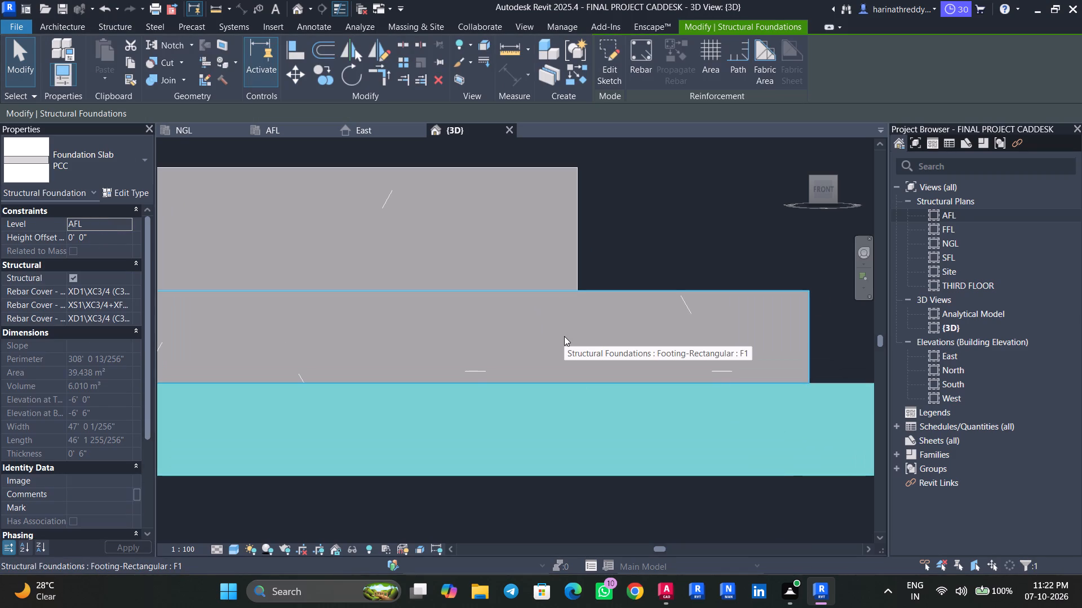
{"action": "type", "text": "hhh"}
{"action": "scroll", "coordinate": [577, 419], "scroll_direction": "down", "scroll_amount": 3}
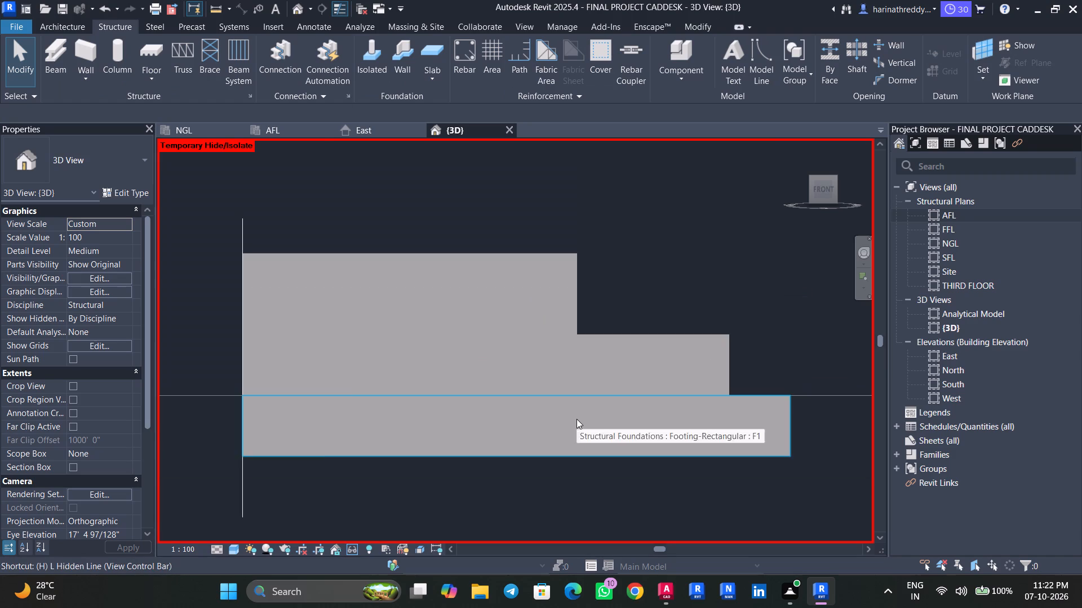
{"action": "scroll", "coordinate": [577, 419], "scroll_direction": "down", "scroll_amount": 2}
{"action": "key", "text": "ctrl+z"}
Orbit around the P1 stack to examine how F1 and F1 TOP sit on the PCC slab.
{"action": "left_click", "coordinate": [568, 421]}
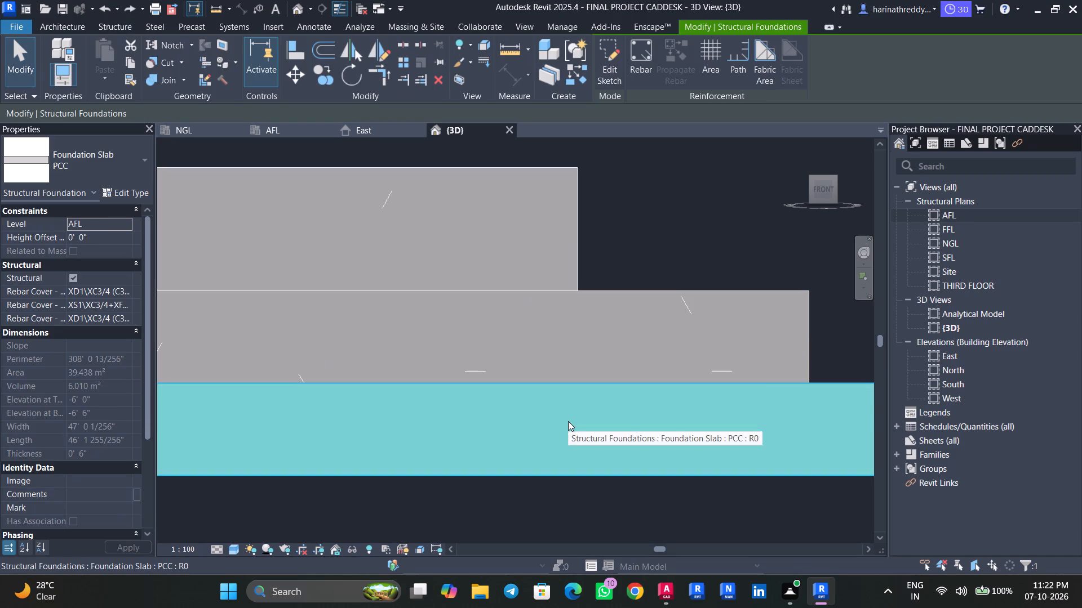
{"action": "scroll", "coordinate": [568, 421], "scroll_direction": "down", "scroll_amount": 6}
{"action": "middle_click_drag", "start_coordinate": [681, 333], "coordinate": [681, 345], "text": "shift"}
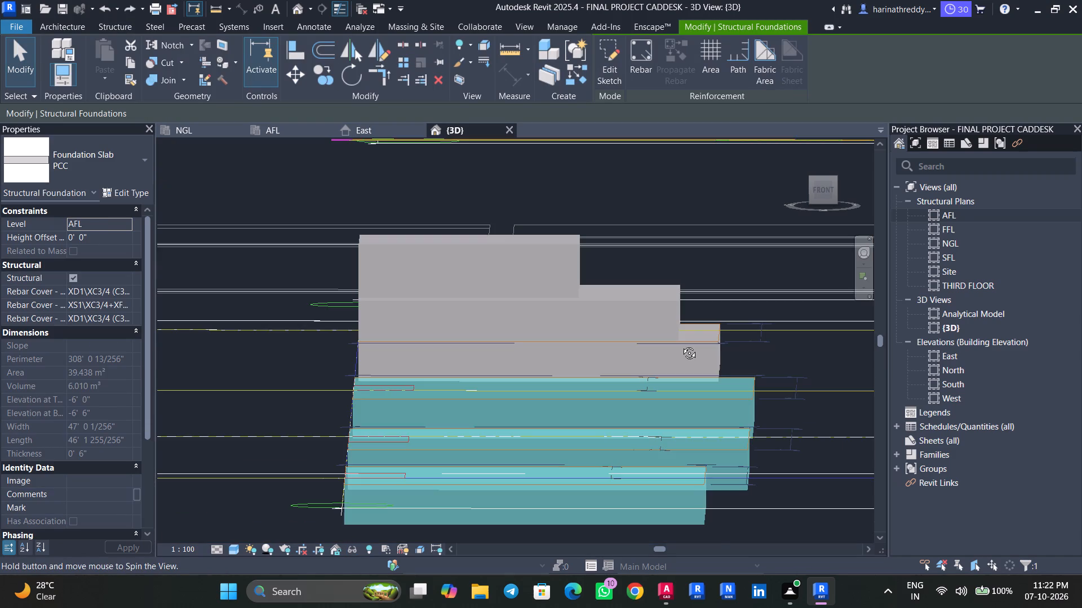
{"action": "middle_click_drag", "start_coordinate": [681, 345], "coordinate": [676, 361], "text": "shift"}
{"action": "middle_click_drag", "start_coordinate": [635, 365], "coordinate": [585, 442]}
{"action": "key", "text": "Escape"}
{"action": "key", "text": "Escape"}
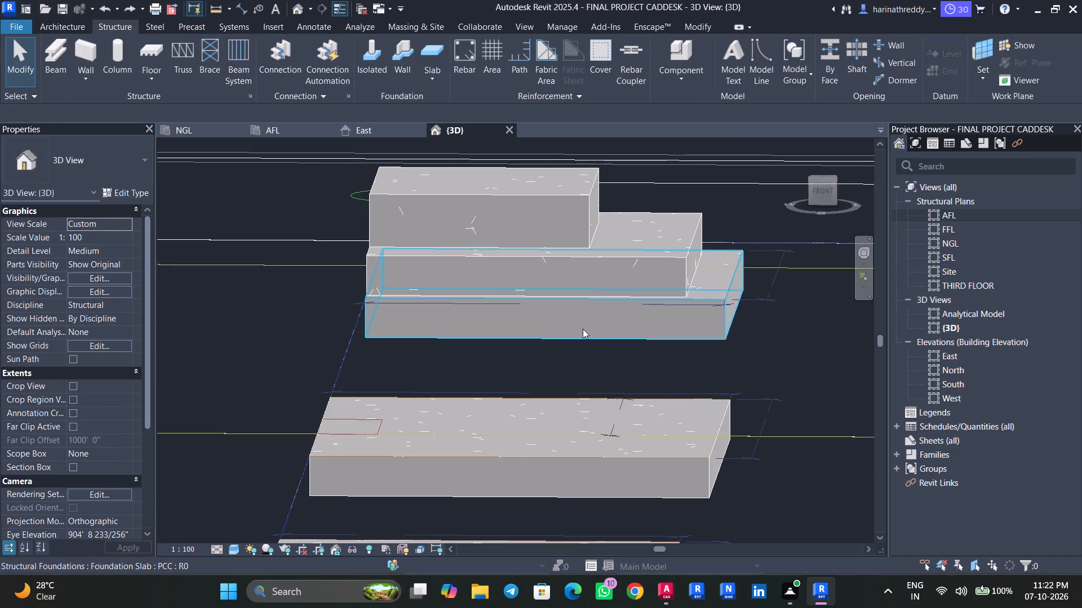
{"action": "left_click", "coordinate": [583, 329]}
{"action": "scroll", "coordinate": [568, 326], "scroll_direction": "up", "scroll_amount": 9}
{"action": "middle_click_drag", "start_coordinate": [568, 326], "coordinate": [557, 426]}
{"action": "scroll", "coordinate": [557, 421], "scroll_direction": "down", "scroll_amount": 10}
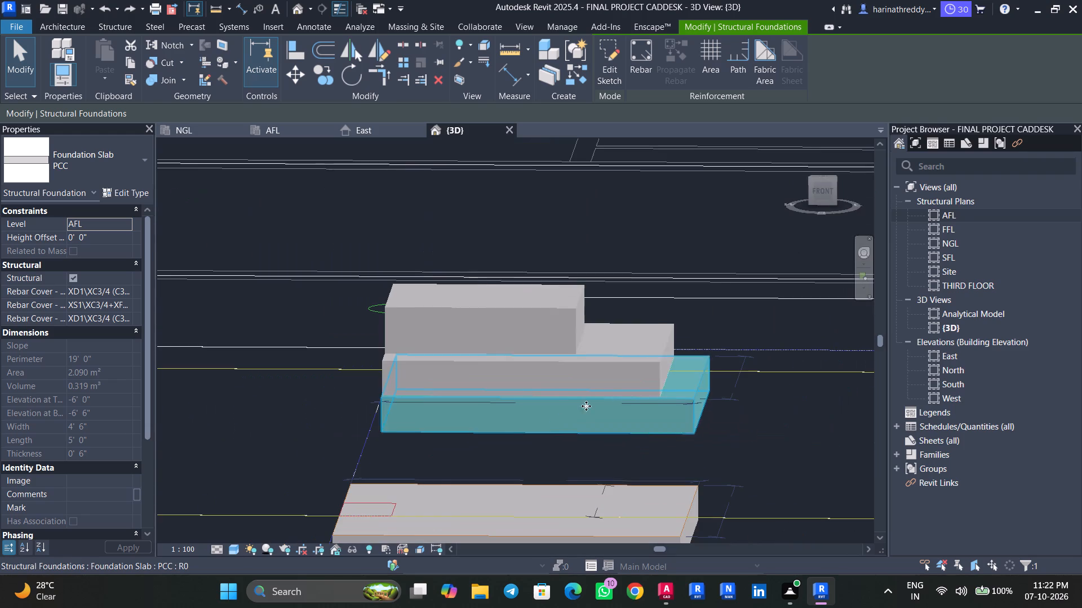
{"action": "key", "text": "Escape"}
{"action": "key", "text": "Escape"}
{"action": "key", "text": "Escape"}
{"action": "key", "text": "Escape"}
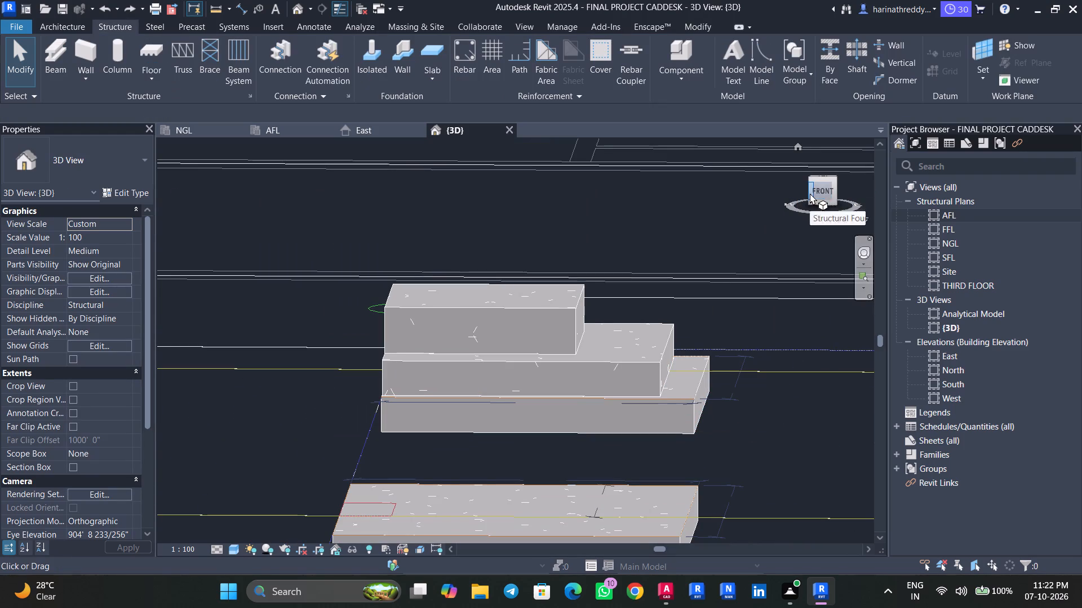
Examine the stacked P1 footings and PCC slab from the left side in the 3D view.
{"action": "scroll", "coordinate": [787, 198], "scroll_direction": "up", "scroll_amount": 5}
{"action": "left_click", "coordinate": [805, 193]}
{"action": "left_click", "coordinate": [812, 192]}
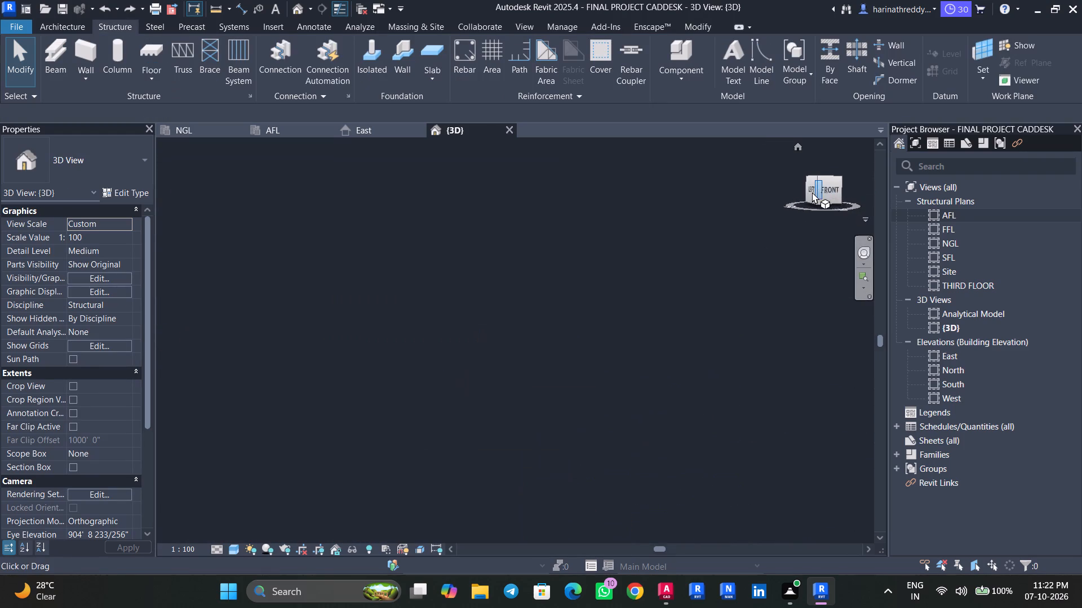
{"action": "left_click", "coordinate": [813, 191]}
{"action": "scroll", "coordinate": [627, 343], "scroll_direction": "up", "scroll_amount": 3}
{"action": "scroll", "coordinate": [627, 343], "scroll_direction": "down", "scroll_amount": 1}
{"action": "scroll", "coordinate": [626, 342], "scroll_direction": "up", "scroll_amount": 4}
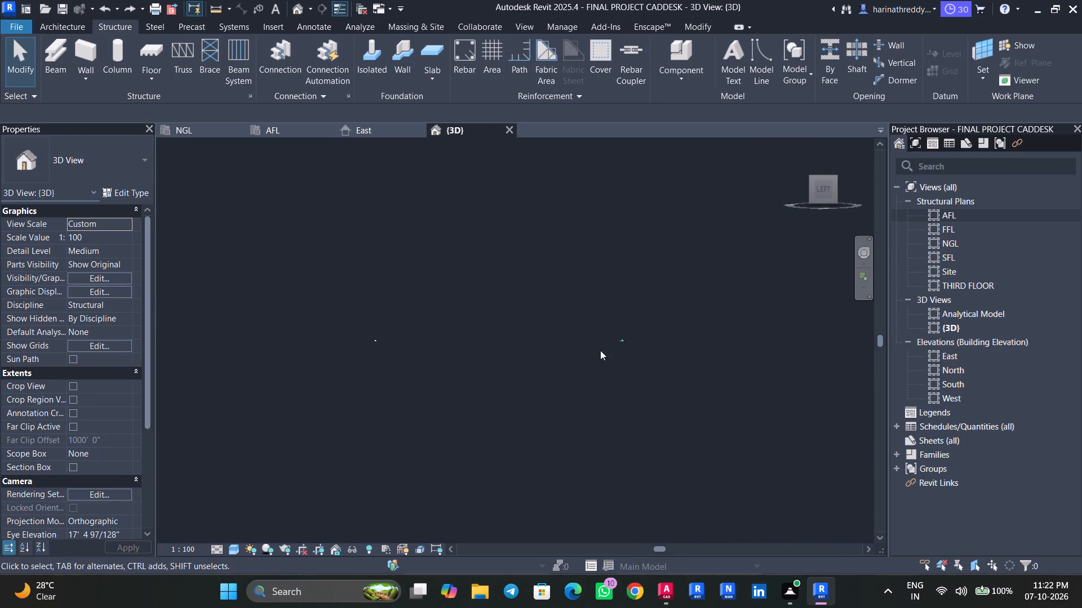
{"action": "scroll", "coordinate": [600, 350], "scroll_direction": "up", "scroll_amount": 20}
{"action": "scroll", "coordinate": [600, 350], "scroll_direction": "up", "scroll_amount": 2}
{"action": "scroll", "coordinate": [618, 347], "scroll_direction": "down", "scroll_amount": 1}
{"action": "scroll", "coordinate": [618, 347], "scroll_direction": "up", "scroll_amount": 1}
{"action": "scroll", "coordinate": [618, 347], "scroll_direction": "down", "scroll_amount": 7}
{"action": "scroll", "coordinate": [620, 346], "scroll_direction": "up", "scroll_amount": 5}
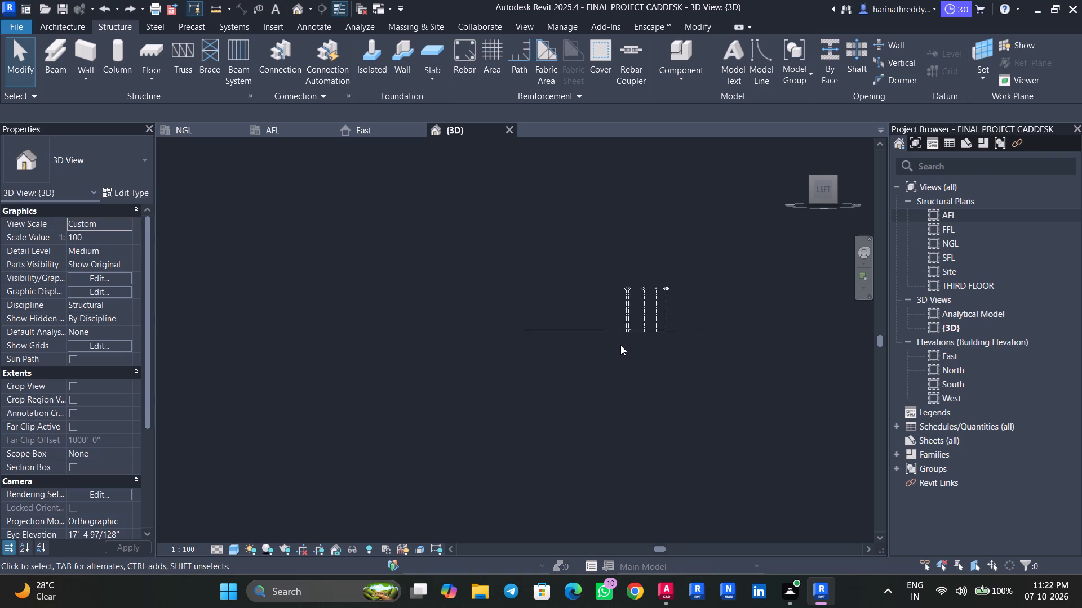
{"action": "scroll", "coordinate": [620, 345], "scroll_direction": "up", "scroll_amount": 20}
{"action": "scroll", "coordinate": [620, 345], "scroll_direction": "up", "scroll_amount": 10}
{"action": "middle_click_drag", "start_coordinate": [646, 277], "coordinate": [602, 387]}
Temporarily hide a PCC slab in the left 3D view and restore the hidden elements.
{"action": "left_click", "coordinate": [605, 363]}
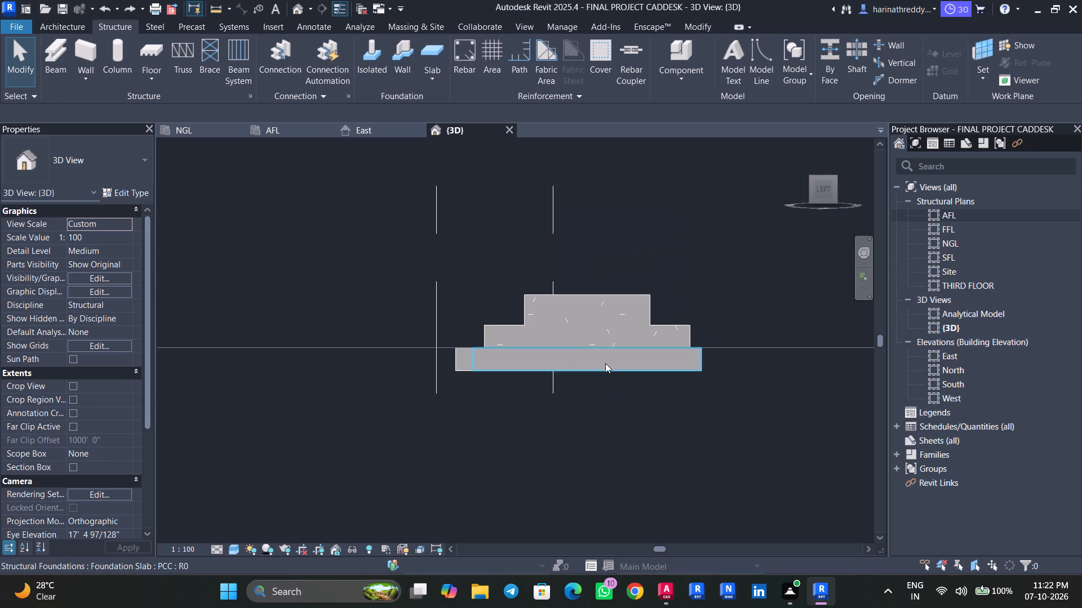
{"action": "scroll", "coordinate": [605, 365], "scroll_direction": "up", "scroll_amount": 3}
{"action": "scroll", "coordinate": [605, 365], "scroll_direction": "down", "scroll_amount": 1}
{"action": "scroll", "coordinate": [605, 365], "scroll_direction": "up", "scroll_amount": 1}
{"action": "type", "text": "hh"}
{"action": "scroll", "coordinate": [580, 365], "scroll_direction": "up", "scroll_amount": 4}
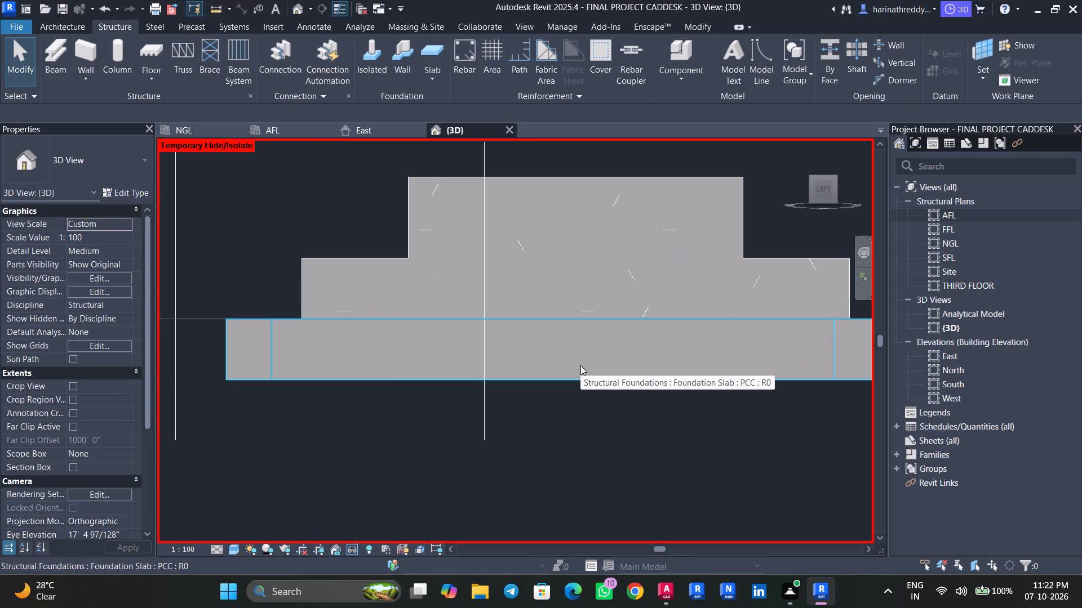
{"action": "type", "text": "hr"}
Check the P1 PCC slab's properties and the F1 footing's type dimensions, leaving them as they are.
{"action": "left_click", "coordinate": [580, 365]}
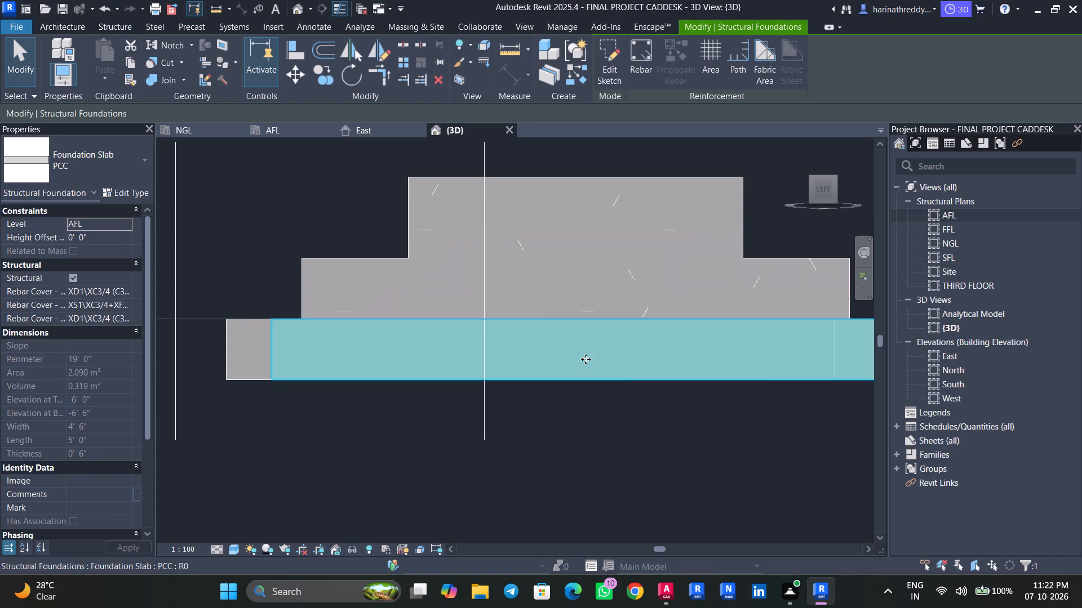
{"action": "key", "text": "Escape"}
{"action": "left_click", "coordinate": [350, 266]}
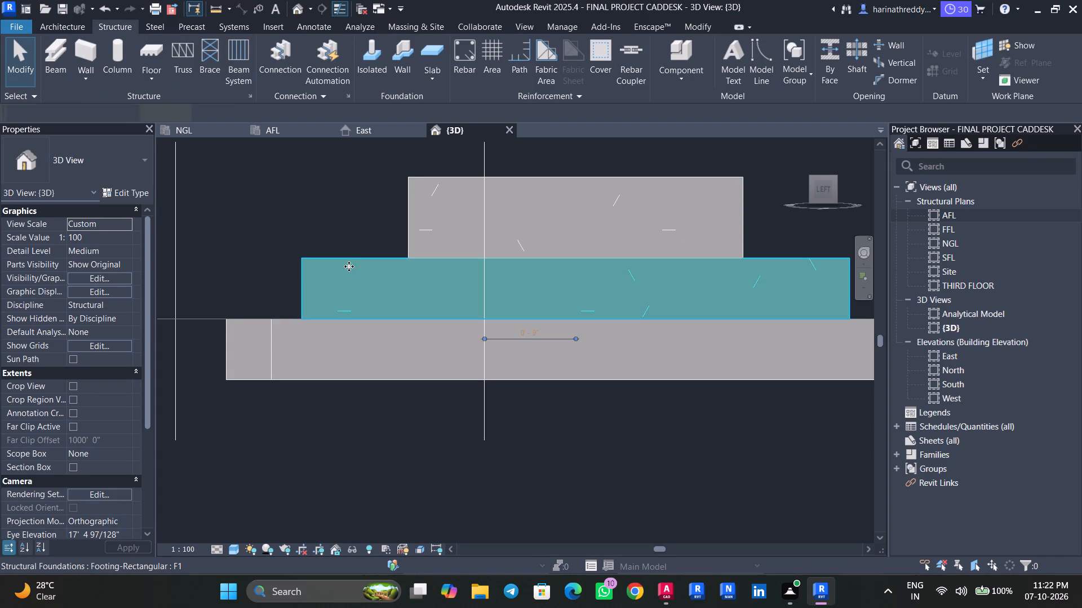
{"action": "middle_click_drag", "start_coordinate": [363, 217], "coordinate": [373, 265]}
{"action": "left_click", "coordinate": [134, 191]}
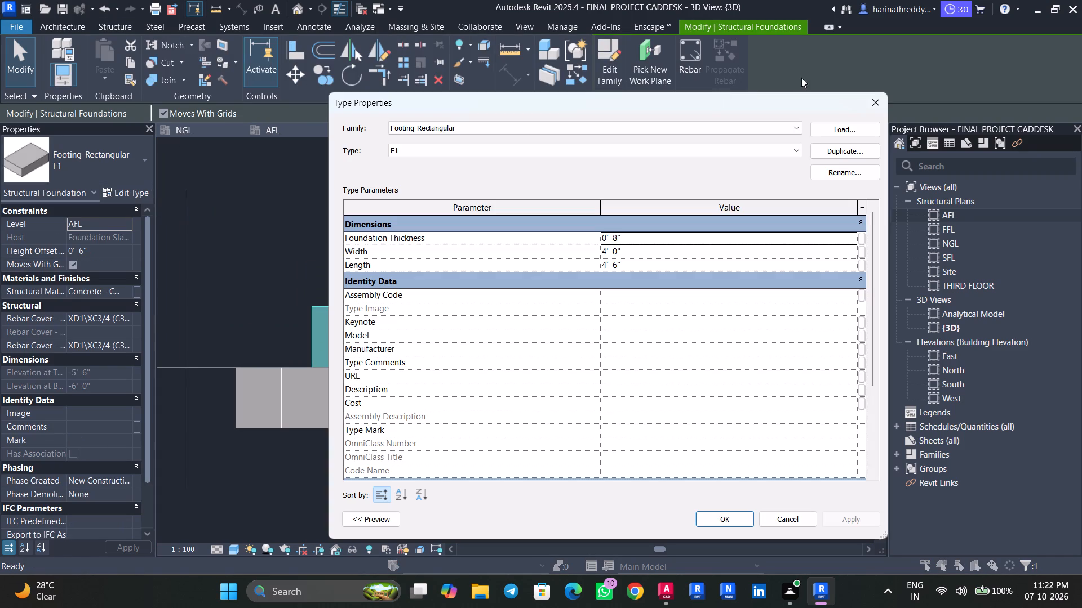
{"action": "left_click", "coordinate": [879, 109]}
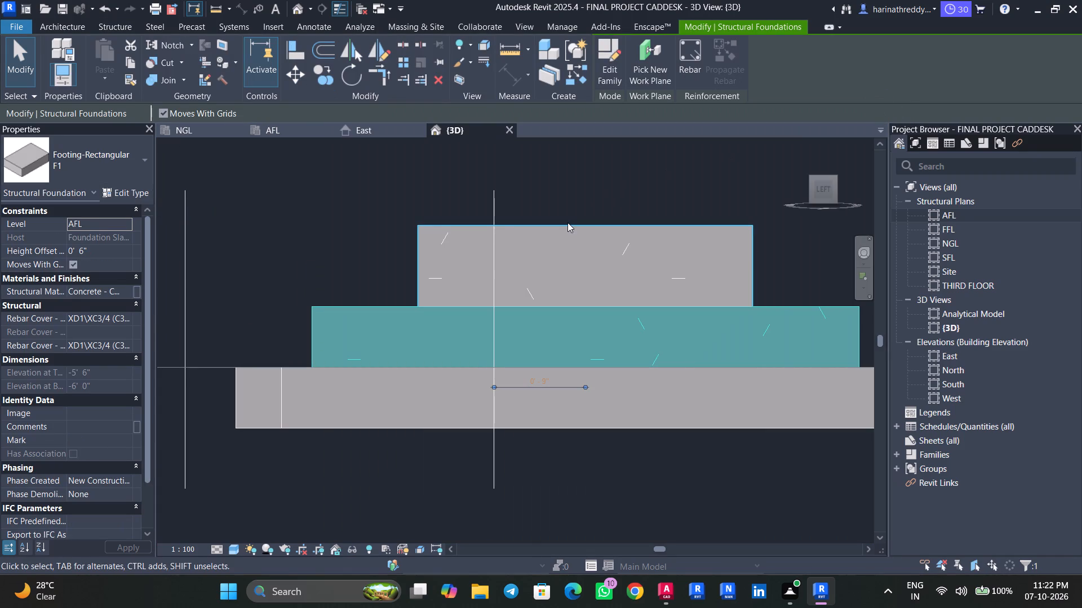
{"action": "key", "text": "Escape"}
{"action": "left_click", "coordinate": [595, 229]}
{"action": "key", "text": "Escape"}
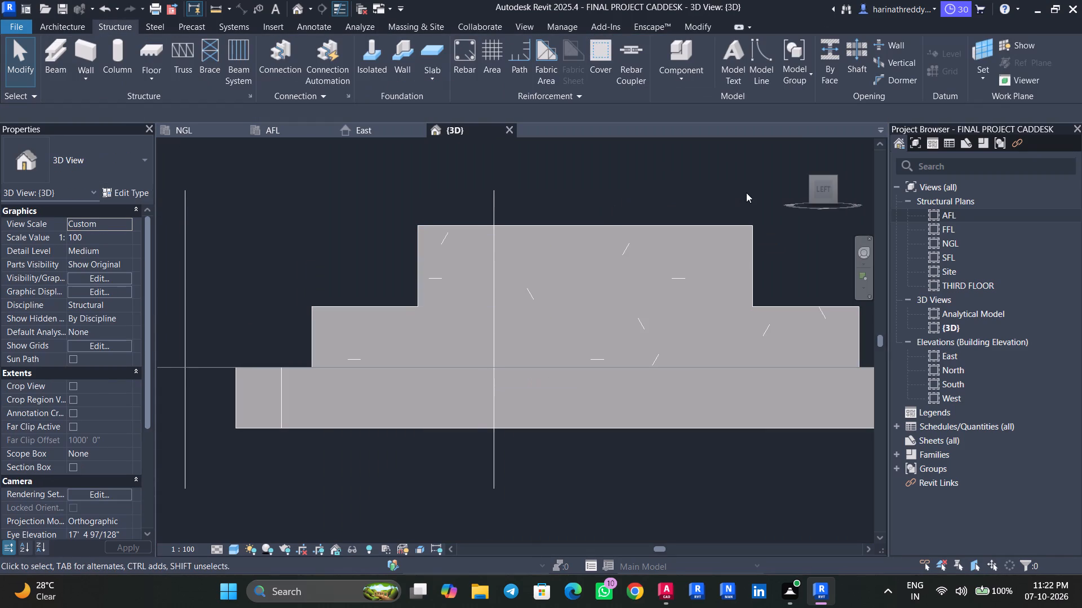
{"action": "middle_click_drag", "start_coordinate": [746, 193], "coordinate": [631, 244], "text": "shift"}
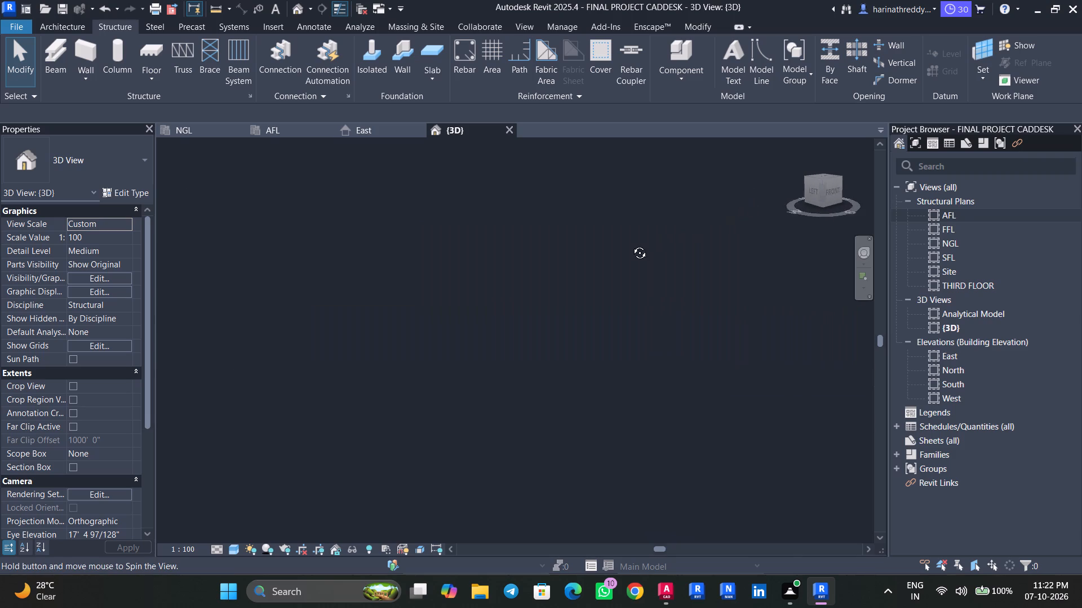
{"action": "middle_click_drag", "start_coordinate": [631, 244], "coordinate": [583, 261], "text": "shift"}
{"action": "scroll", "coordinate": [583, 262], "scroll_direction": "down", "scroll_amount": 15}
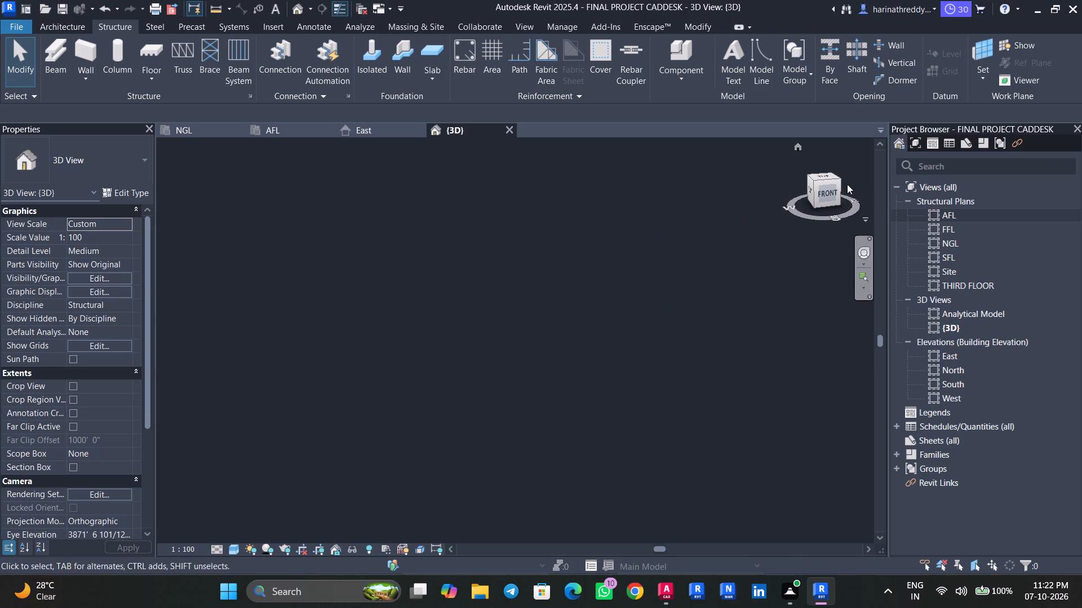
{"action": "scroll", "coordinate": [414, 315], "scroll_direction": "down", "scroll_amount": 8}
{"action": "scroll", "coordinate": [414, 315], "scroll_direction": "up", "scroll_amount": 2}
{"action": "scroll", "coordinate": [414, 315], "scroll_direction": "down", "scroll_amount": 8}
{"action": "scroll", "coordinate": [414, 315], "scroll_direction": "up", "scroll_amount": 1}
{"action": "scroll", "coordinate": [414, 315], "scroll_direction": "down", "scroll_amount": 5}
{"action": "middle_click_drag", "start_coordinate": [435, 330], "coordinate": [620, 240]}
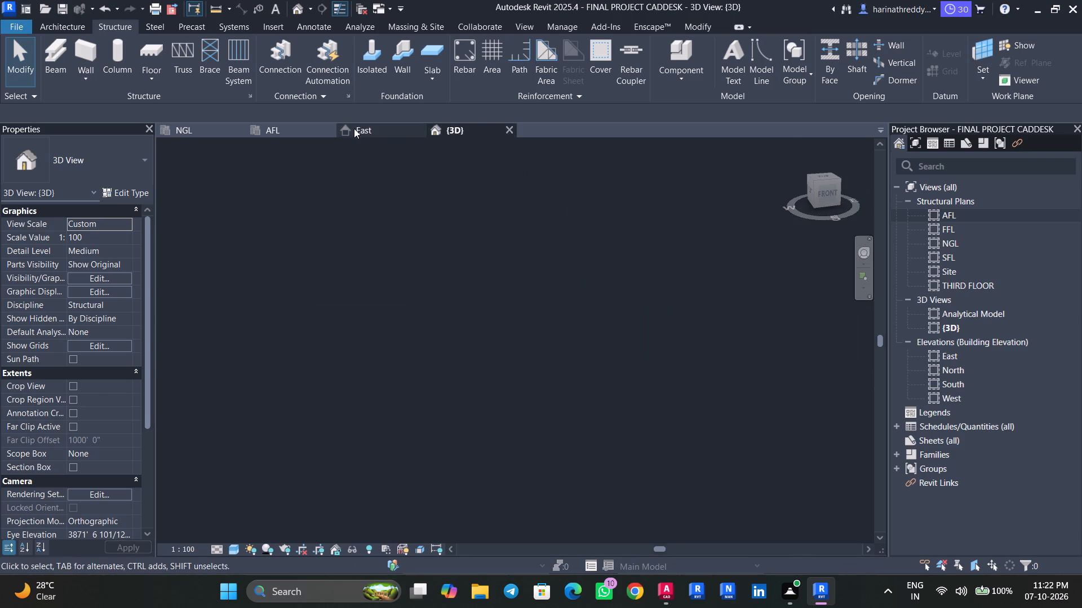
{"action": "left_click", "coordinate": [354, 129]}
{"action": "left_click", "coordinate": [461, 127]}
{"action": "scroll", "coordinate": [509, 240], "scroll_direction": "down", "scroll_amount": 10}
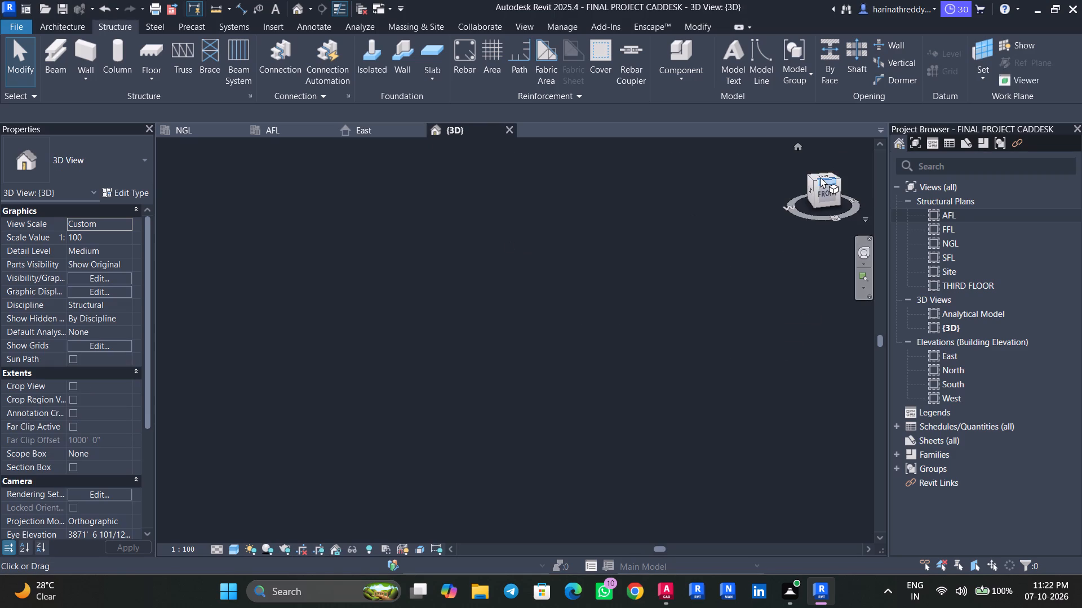
Examine the imported plan drawings and the foundation layout from the top in 3D, ending at the P1 footing stack.
{"action": "left_click", "coordinate": [821, 176]}
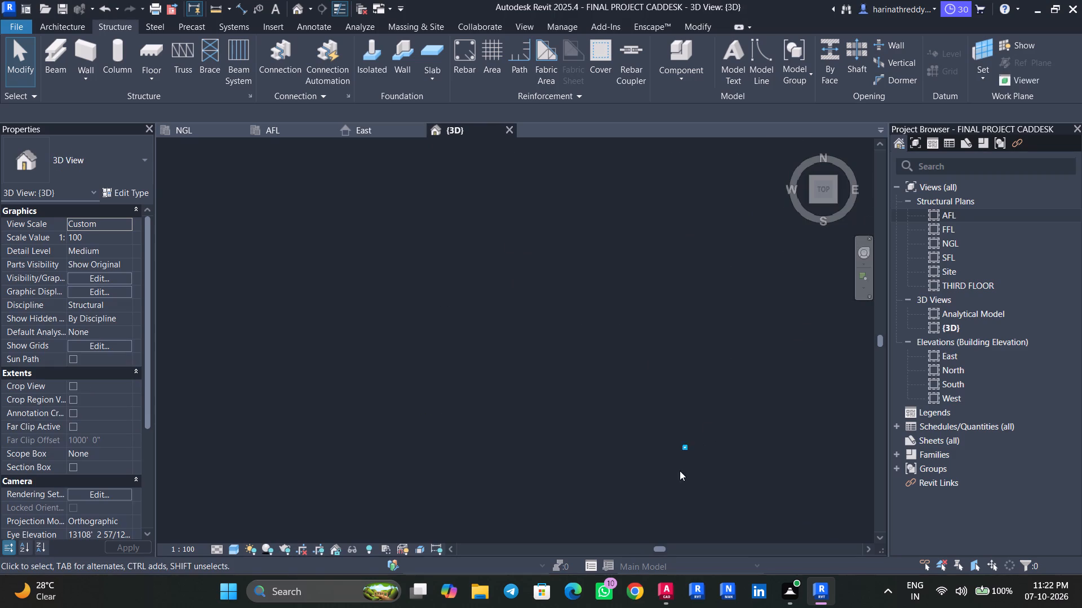
{"action": "scroll", "coordinate": [677, 477], "scroll_direction": "up", "scroll_amount": 15}
{"action": "scroll", "coordinate": [702, 381], "scroll_direction": "down", "scroll_amount": 1}
{"action": "scroll", "coordinate": [703, 378], "scroll_direction": "up", "scroll_amount": 17}
{"action": "middle_click_drag", "start_coordinate": [688, 392], "coordinate": [450, 314]}
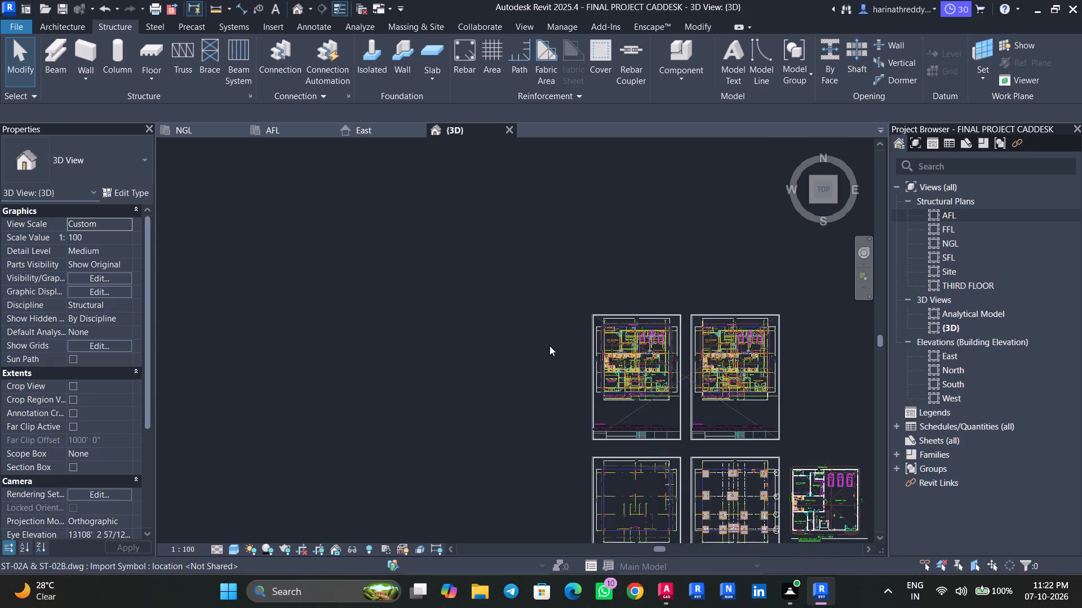
{"action": "scroll", "coordinate": [592, 349], "scroll_direction": "up", "scroll_amount": 3}
{"action": "scroll", "coordinate": [378, 306], "scroll_direction": "up", "scroll_amount": 12}
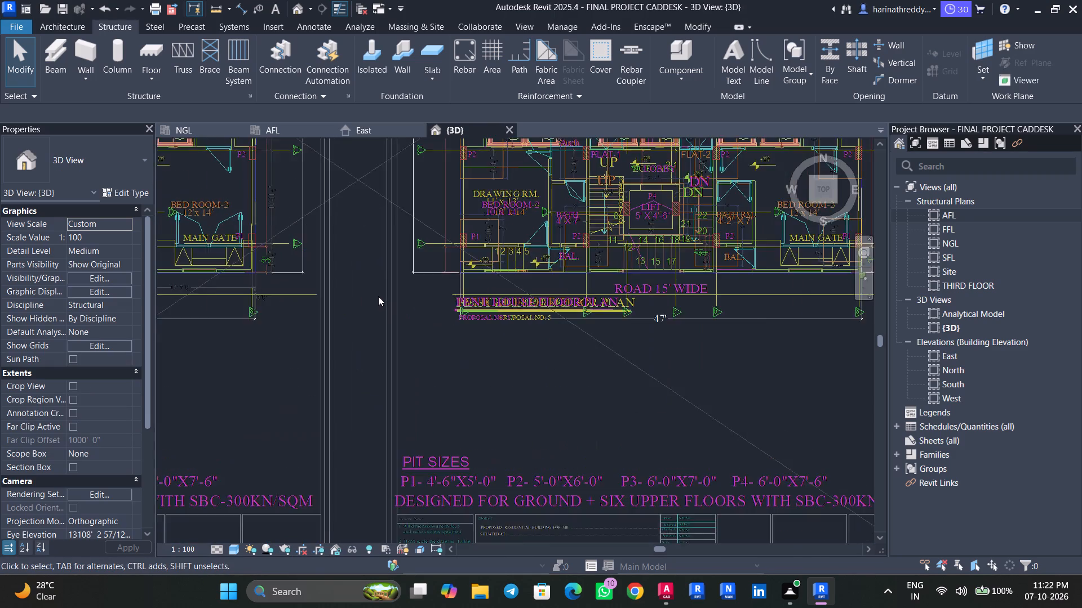
{"action": "middle_click_drag", "start_coordinate": [380, 301], "coordinate": [524, 438]}
{"action": "scroll", "coordinate": [525, 438], "scroll_direction": "up", "scroll_amount": 1}
{"action": "scroll", "coordinate": [525, 438], "scroll_direction": "down", "scroll_amount": 3}
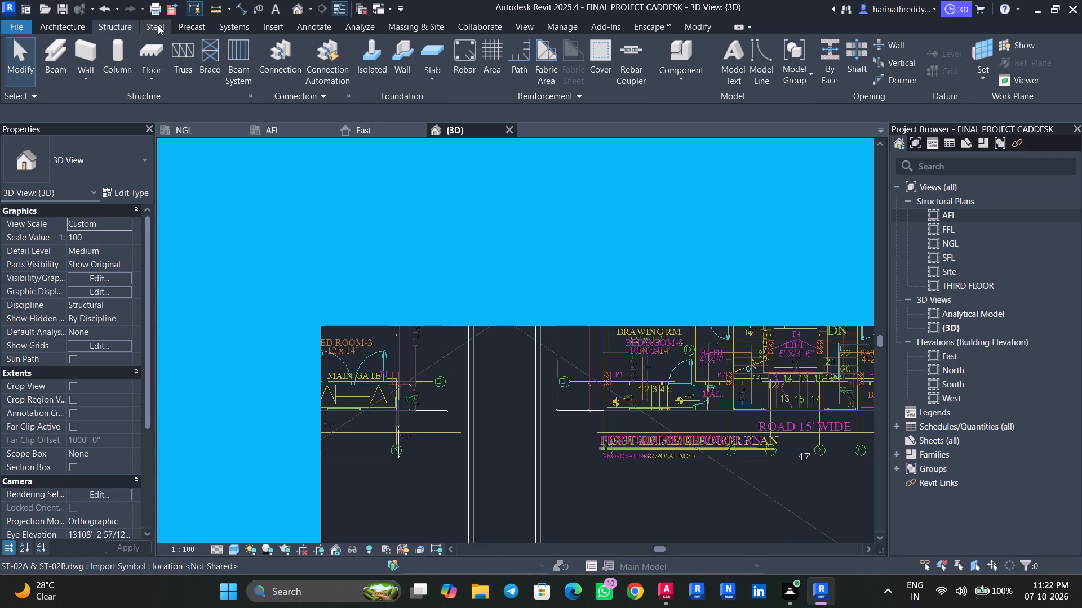
{"action": "left_click", "coordinate": [340, 14]}
{"action": "scroll", "coordinate": [370, 375], "scroll_direction": "down", "scroll_amount": 4}
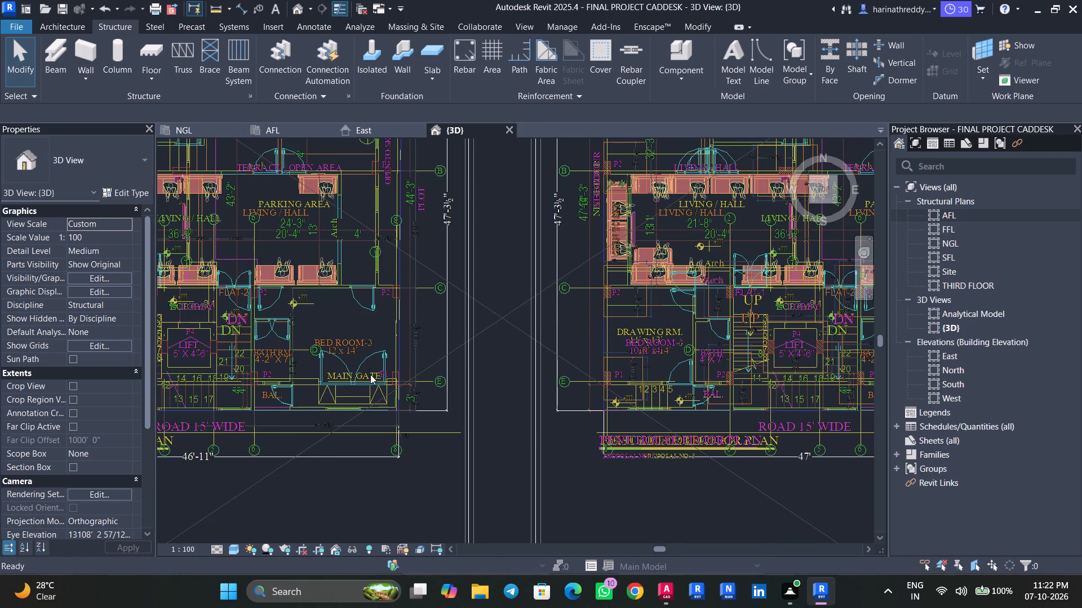
{"action": "scroll", "coordinate": [370, 374], "scroll_direction": "down", "scroll_amount": 7}
{"action": "scroll", "coordinate": [400, 352], "scroll_direction": "up", "scroll_amount": 1}
{"action": "scroll", "coordinate": [400, 352], "scroll_direction": "down", "scroll_amount": 1}
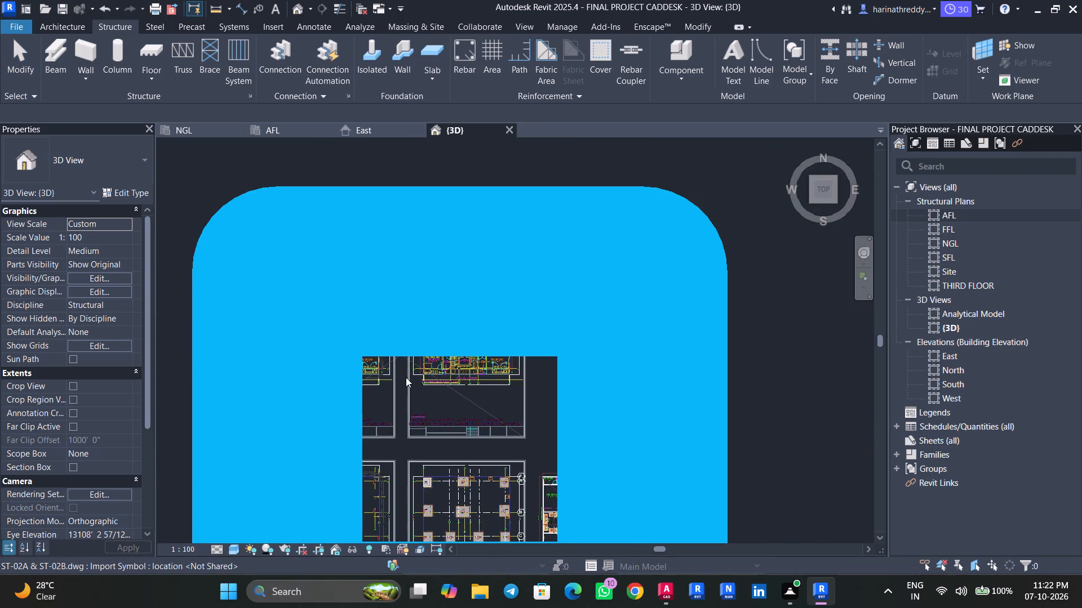
{"action": "scroll", "coordinate": [406, 377], "scroll_direction": "up", "scroll_amount": 9}
{"action": "left_click", "coordinate": [340, 5]}
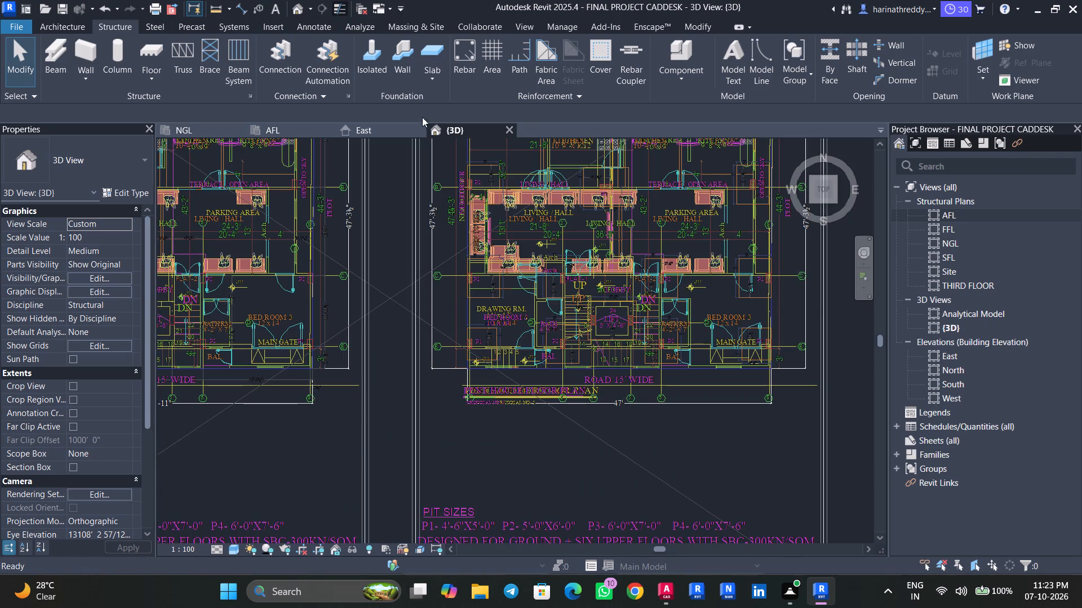
{"action": "middle_click_drag", "start_coordinate": [496, 390], "coordinate": [427, 134]}
{"action": "middle_click_drag", "start_coordinate": [425, 417], "coordinate": [443, 247]}
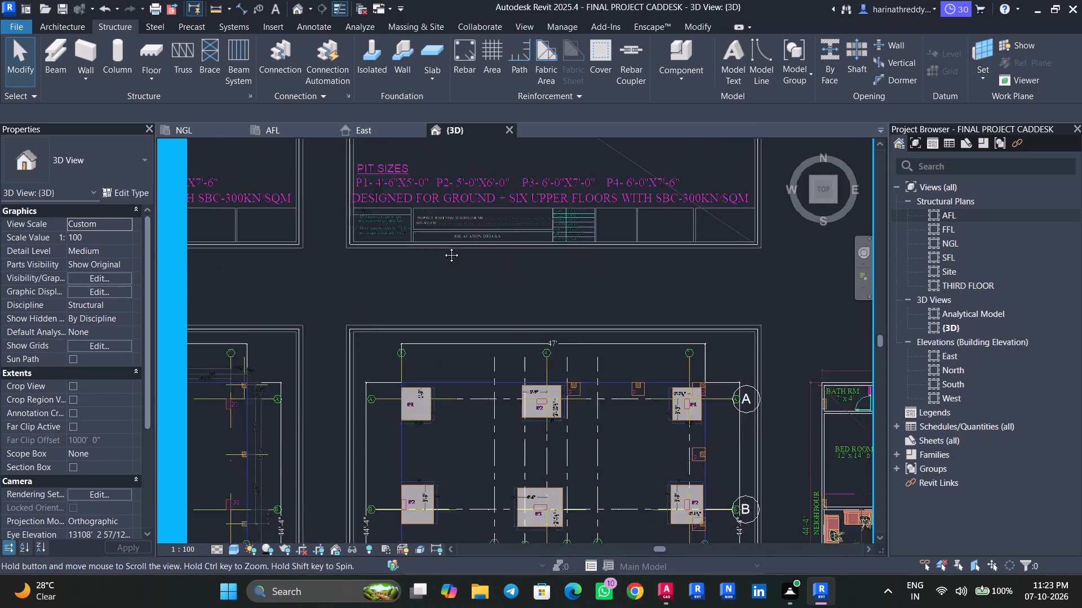
{"action": "middle_click_drag", "start_coordinate": [443, 247], "coordinate": [444, 230]}
{"action": "scroll", "coordinate": [444, 230], "scroll_direction": "up", "scroll_amount": 1}
{"action": "scroll", "coordinate": [426, 307], "scroll_direction": "up", "scroll_amount": 6}
{"action": "scroll", "coordinate": [425, 325], "scroll_direction": "down", "scroll_amount": 1}
{"action": "scroll", "coordinate": [425, 325], "scroll_direction": "up", "scroll_amount": 3}
{"action": "scroll", "coordinate": [422, 329], "scroll_direction": "down", "scroll_amount": 1}
{"action": "scroll", "coordinate": [422, 329], "scroll_direction": "up", "scroll_amount": 8}
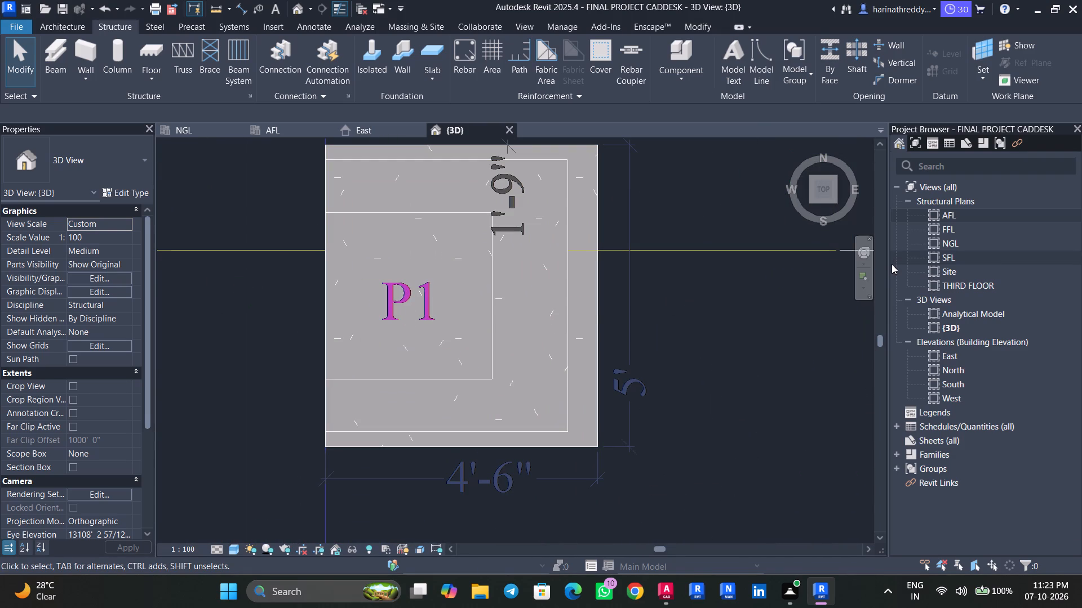
Save the project.
{"action": "key", "text": "ctrl+d"}
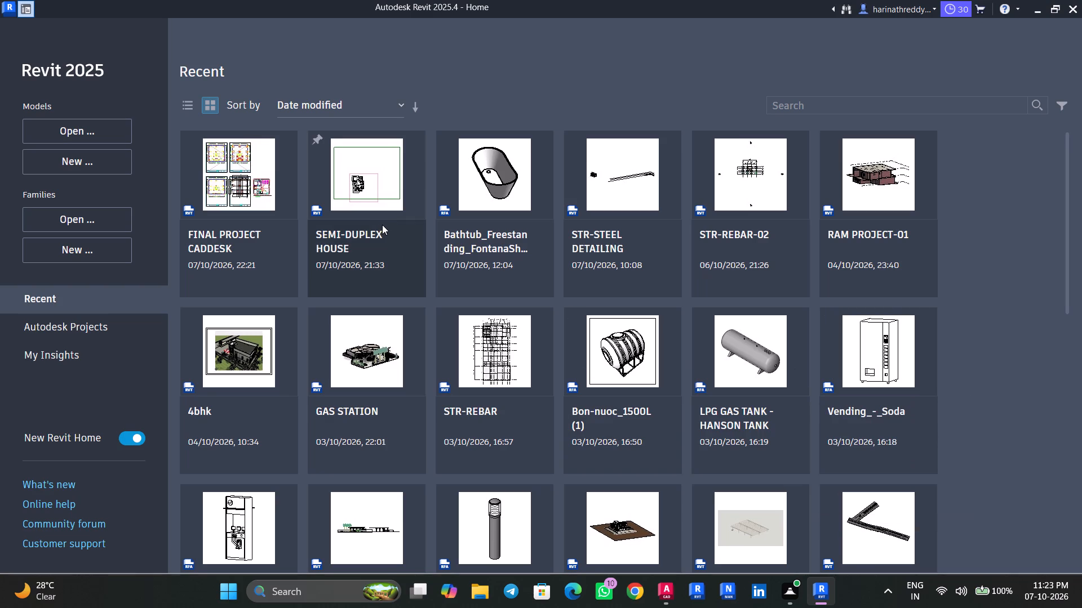
{"action": "key", "text": "ctrl+d"}
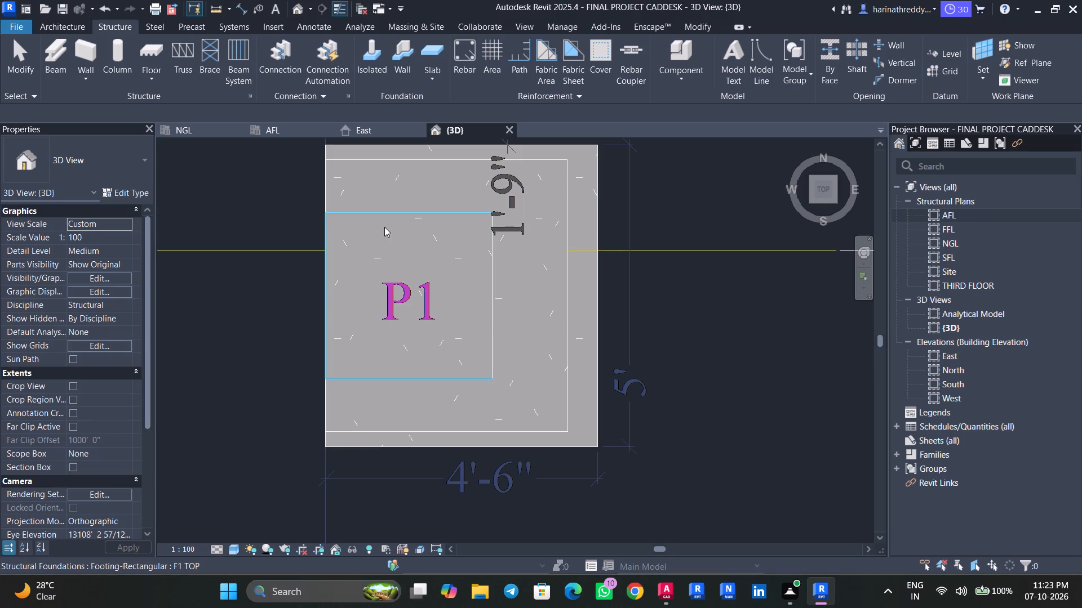
{"action": "key", "text": "ctrl+s"}
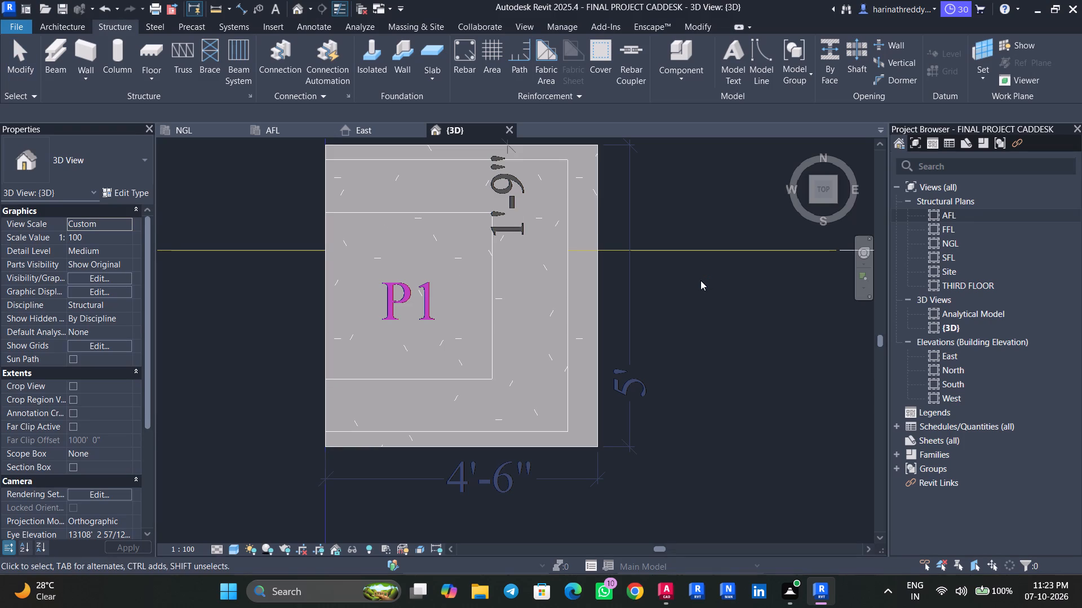
Check the level and height offset properties of the F1 TOP footing, F1 footing and PCC slab at P1.
{"action": "left_click", "coordinate": [488, 292]}
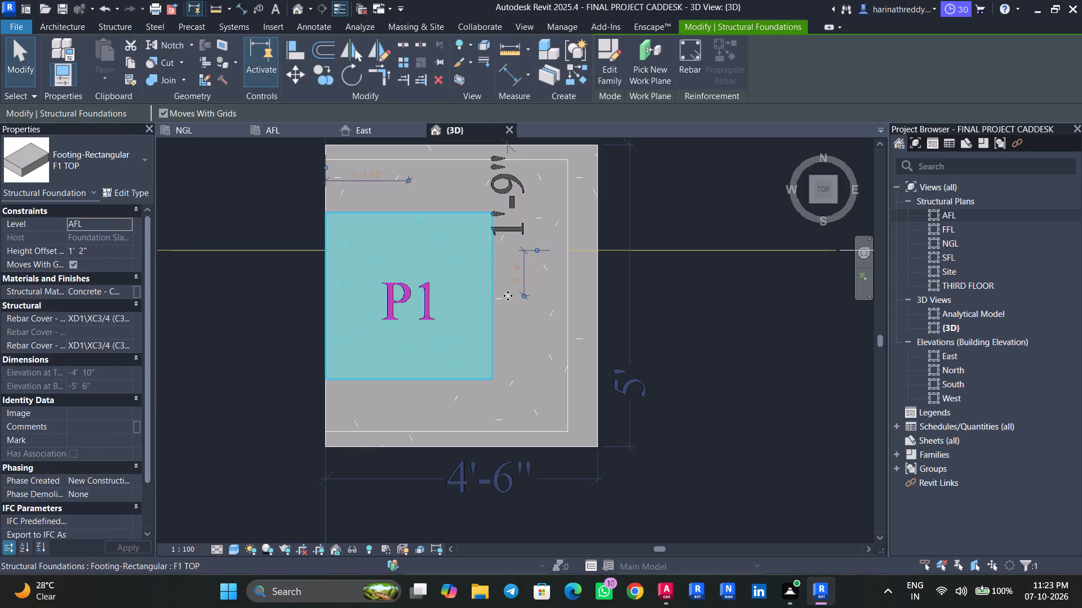
{"action": "key", "text": "Escape"}
{"action": "left_click", "coordinate": [542, 290]}
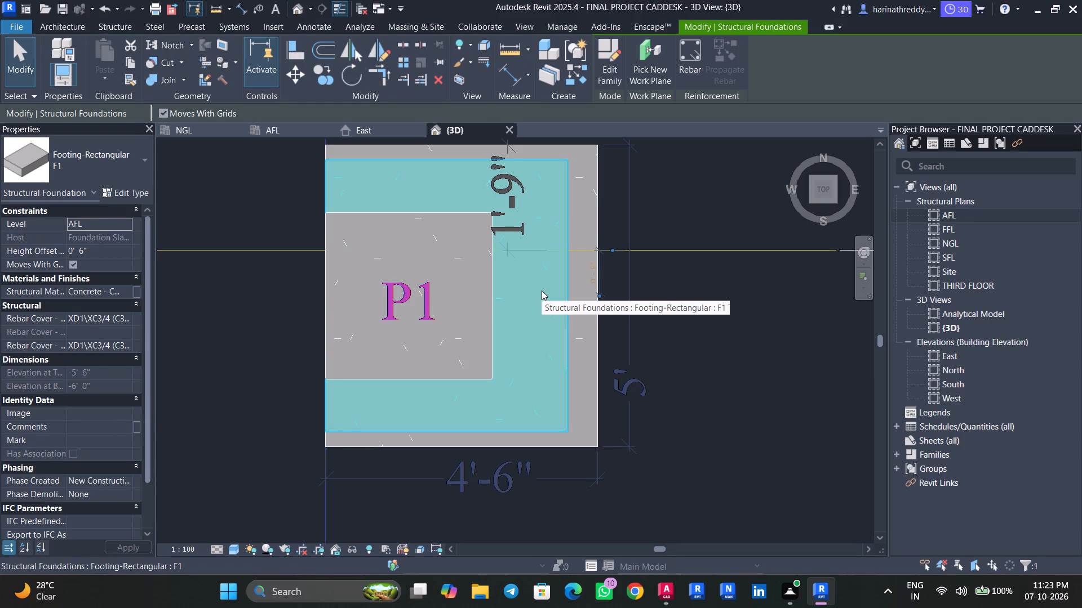
{"action": "key", "text": "Escape"}
{"action": "left_click", "coordinate": [586, 289]}
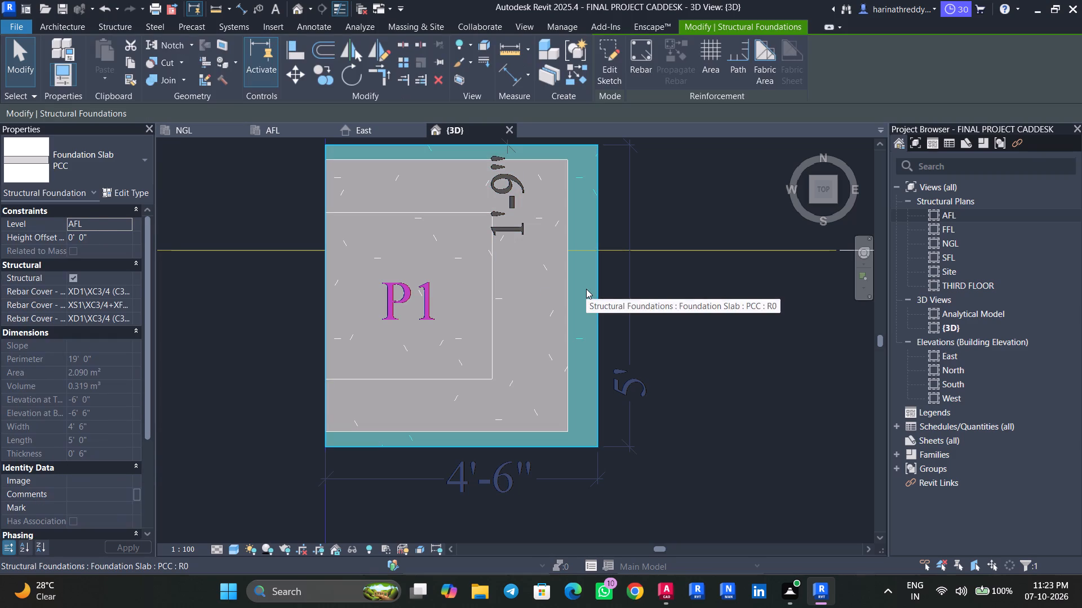
{"action": "key", "text": "Escape"}
Open the AFL structural plan at the P2 PCC slab on grid A near grid 4.
{"action": "double_click", "coordinate": [946, 214]}
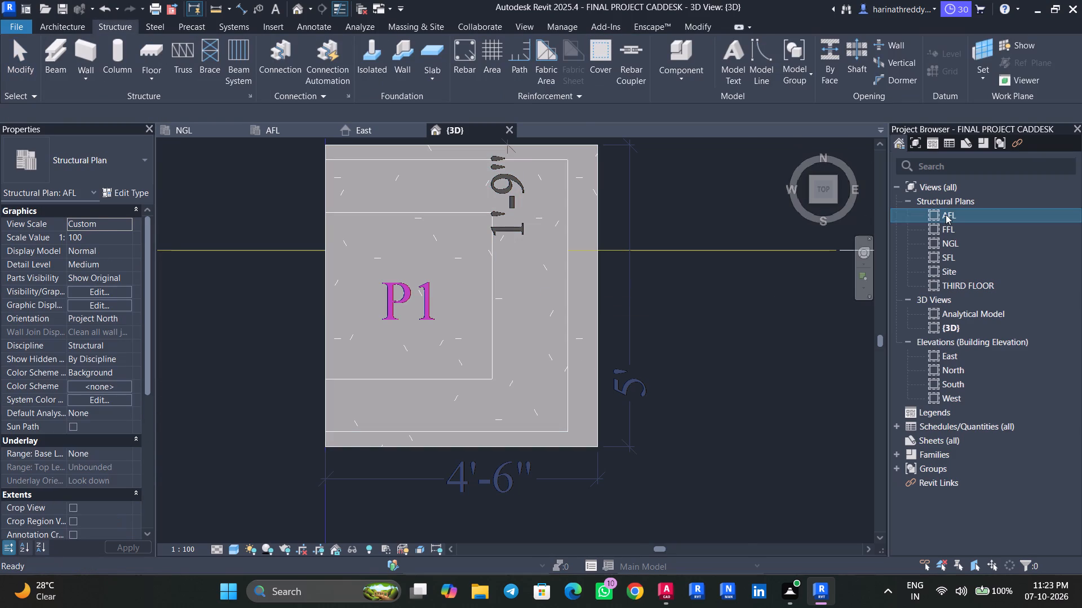
{"action": "scroll", "coordinate": [467, 305], "scroll_direction": "down", "scroll_amount": 10}
{"action": "middle_click_drag", "start_coordinate": [489, 320], "coordinate": [406, 328]}
{"action": "scroll", "coordinate": [525, 324], "scroll_direction": "up", "scroll_amount": 3}
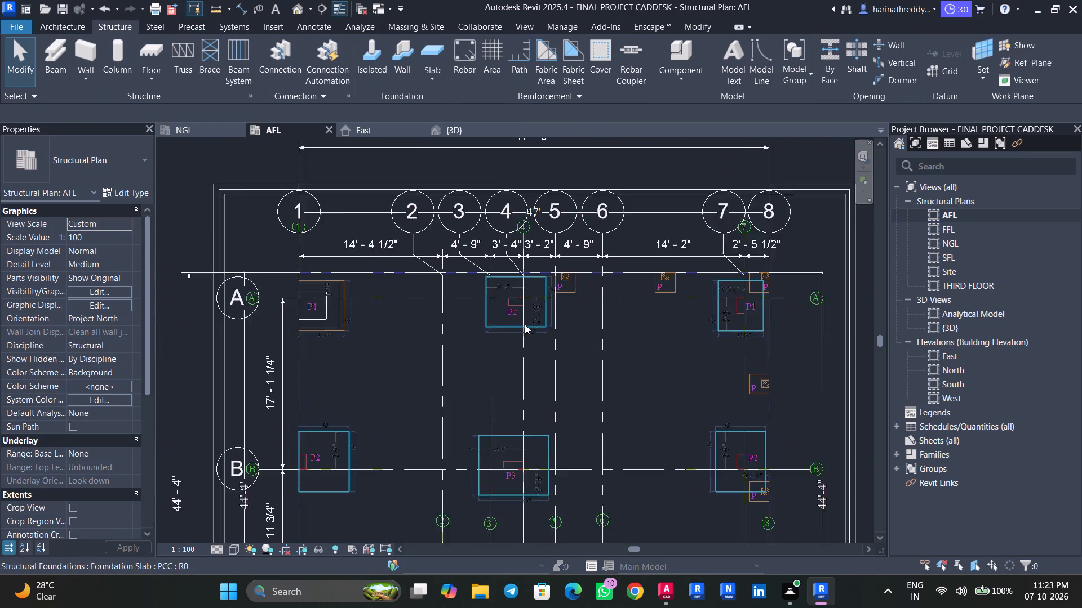
{"action": "scroll", "coordinate": [525, 324], "scroll_direction": "up", "scroll_amount": 10}
{"action": "middle_click_drag", "start_coordinate": [524, 321], "coordinate": [508, 397]}
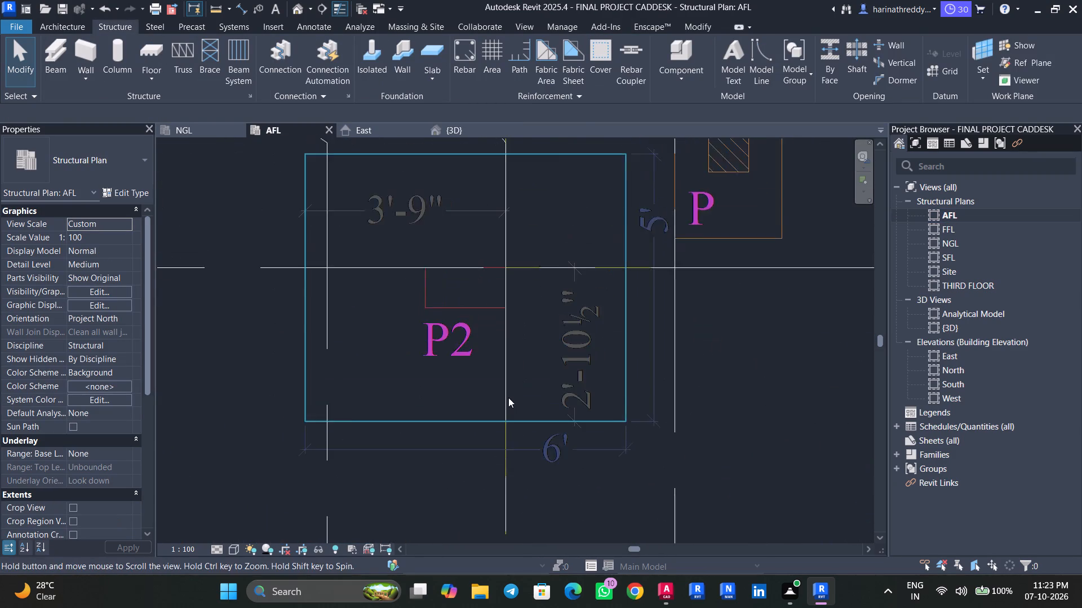
{"action": "scroll", "coordinate": [508, 397], "scroll_direction": "down", "scroll_amount": 1}
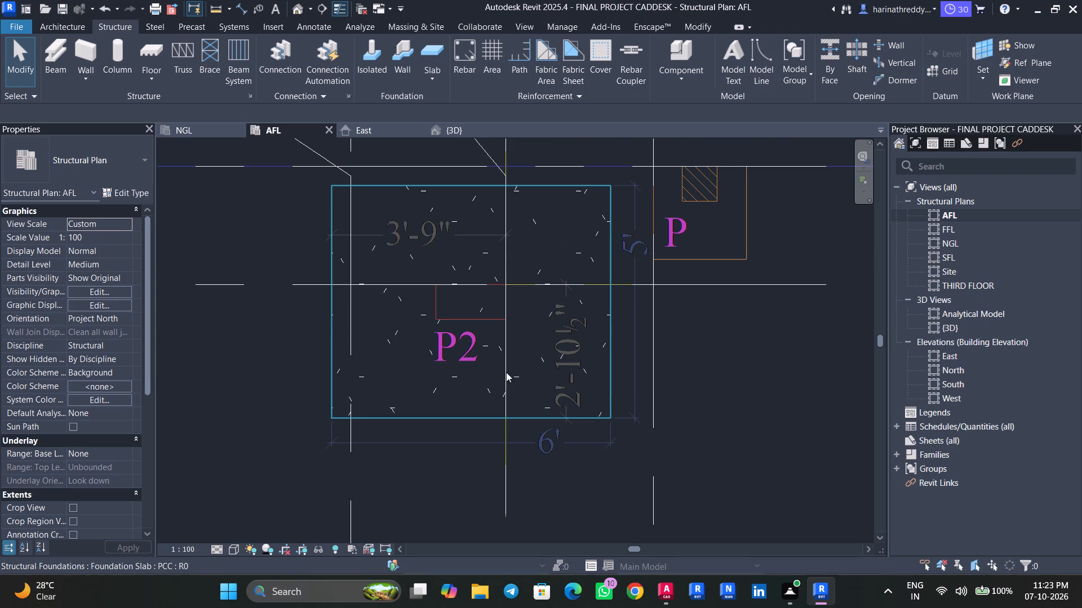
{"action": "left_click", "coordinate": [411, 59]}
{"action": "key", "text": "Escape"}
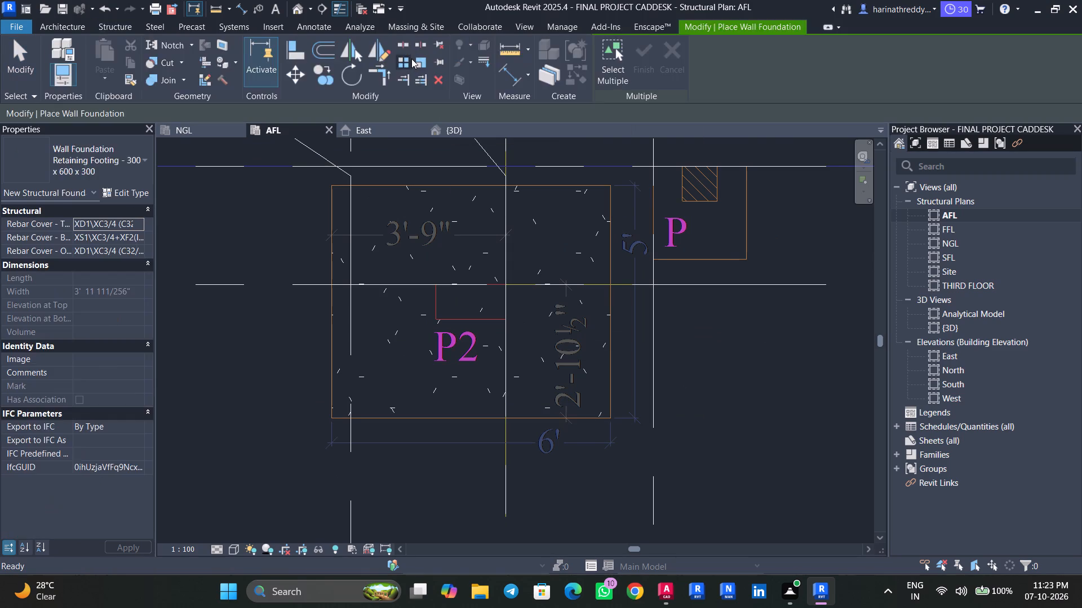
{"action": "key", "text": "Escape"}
Place an isolated F2 rectangular footing, rotated 90°, on the P2 PCC slab on grid A.
{"action": "left_click", "coordinate": [373, 62]}
{"action": "left_click", "coordinate": [107, 155]}
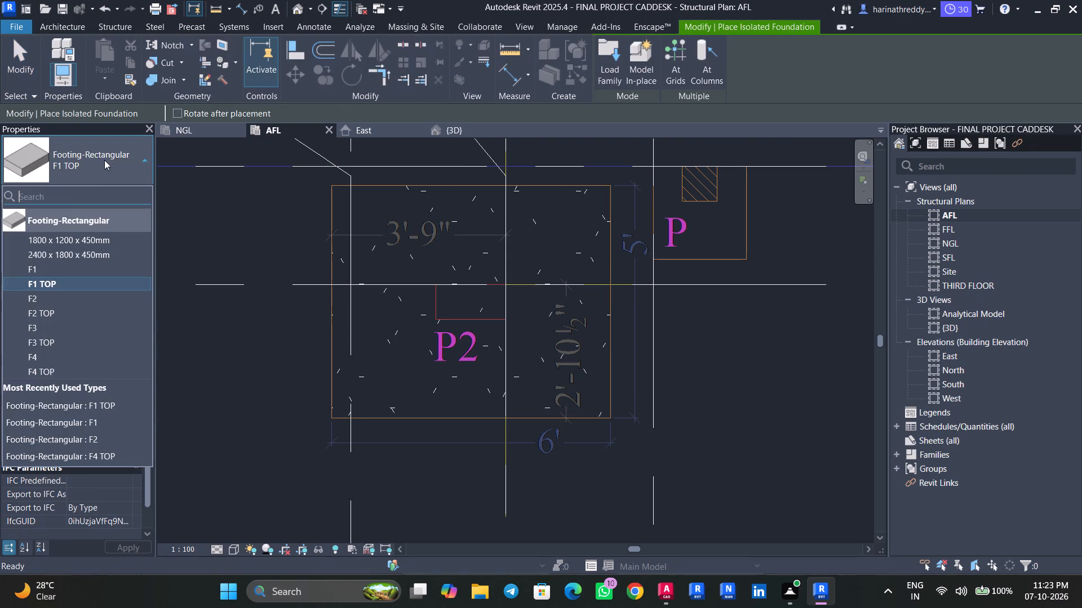
{"action": "left_click", "coordinate": [47, 300]}
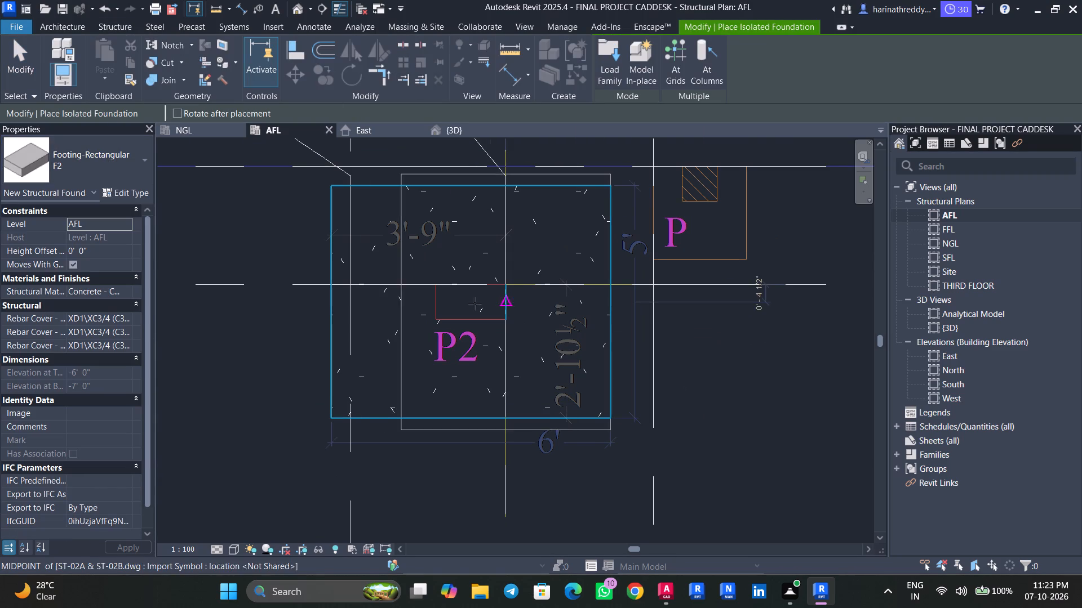
{"action": "key", "text": "space"}
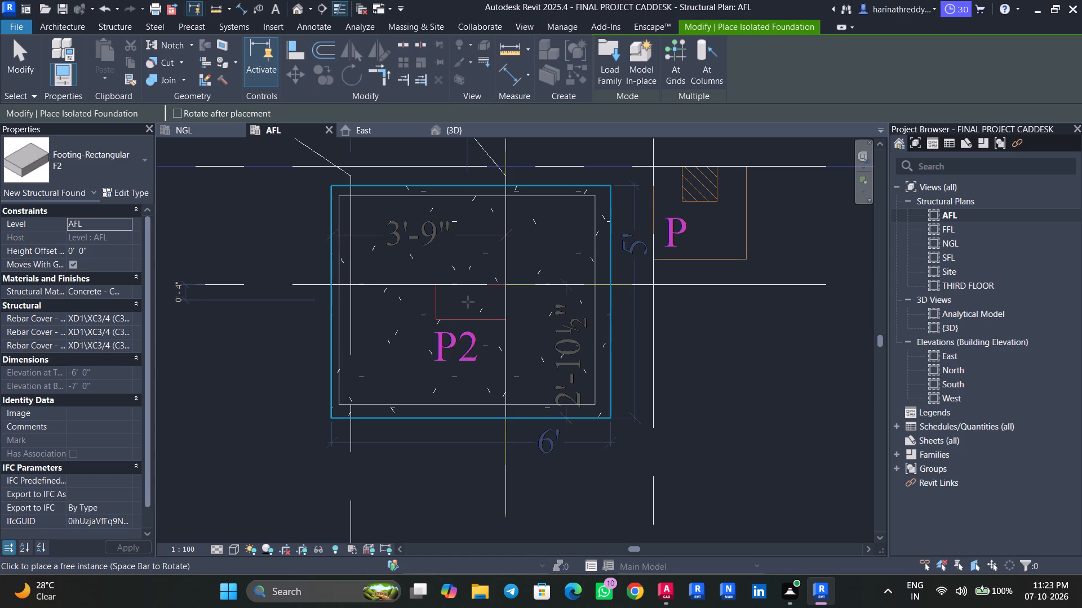
{"action": "left_click", "coordinate": [469, 301]}
{"action": "key", "text": "Escape"}
{"action": "key", "text": "Escape"}
{"action": "key", "text": "Escape"}
{"action": "key", "text": "Escape"}
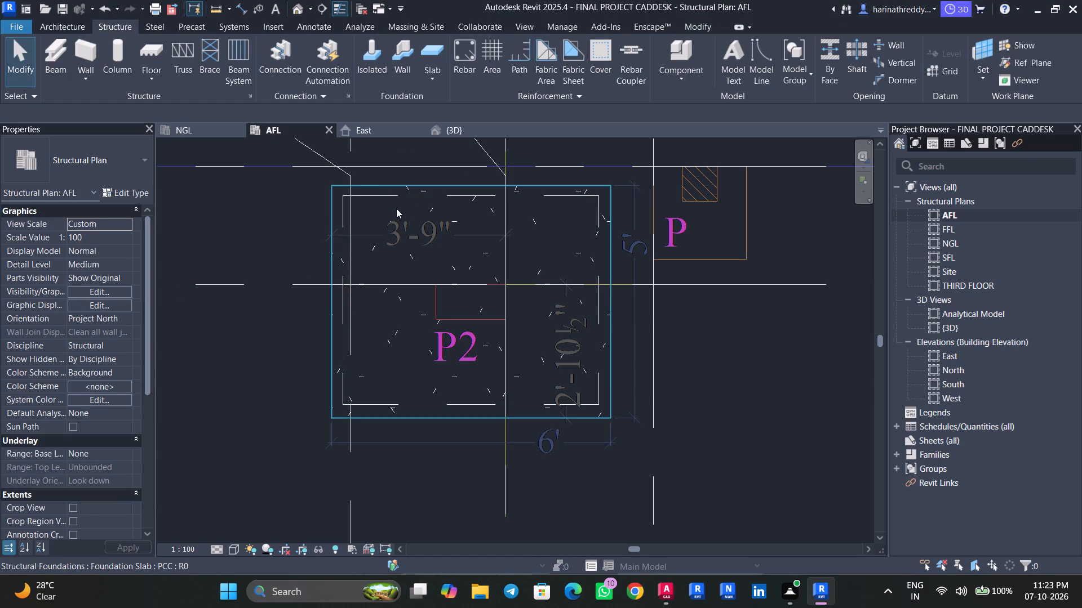
Set the height offset of the P2 slab's F2 footing to 6".
{"action": "left_click", "coordinate": [339, 243]}
{"action": "left_click", "coordinate": [97, 249]}
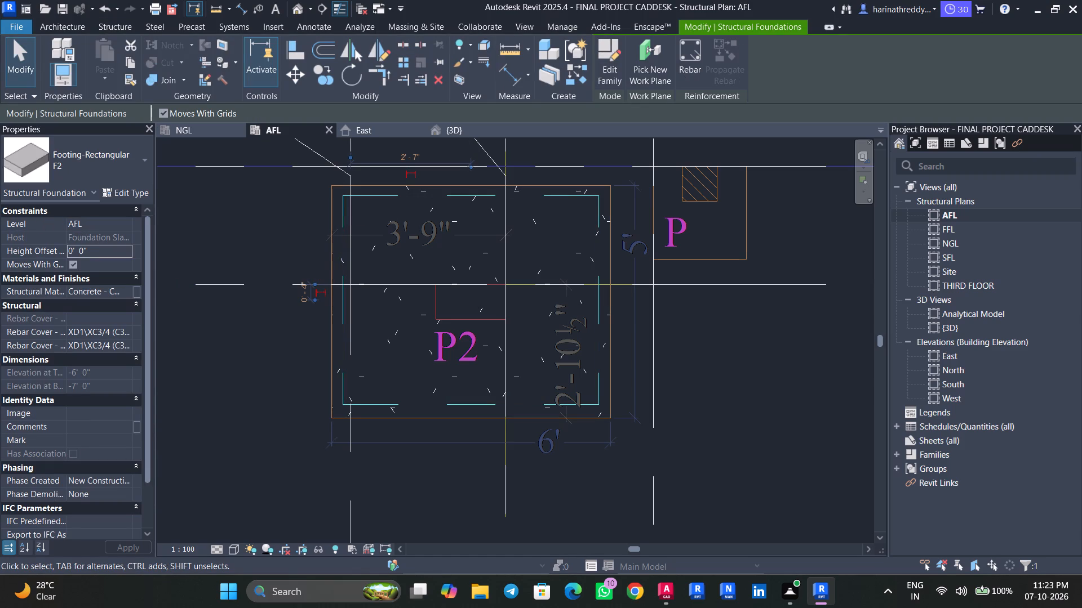
{"action": "type", "text": "6\""}
{"action": "key", "text": "Return"}
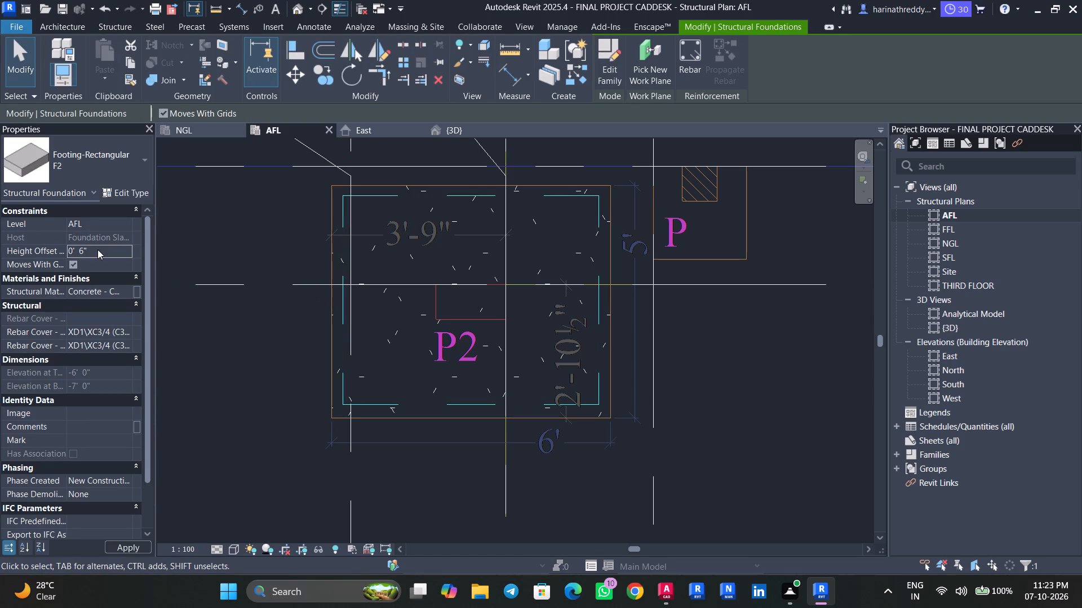
{"action": "key", "text": "Escape"}
{"action": "key", "text": "Escape"}
Measure the gaps between the F2 footing and the P2 PCC slab along their left and upper edges with trial aligned dimensions.
{"action": "scroll", "coordinate": [300, 233], "scroll_direction": "up", "scroll_amount": 3}
{"action": "middle_click_drag", "start_coordinate": [300, 235], "coordinate": [288, 310]}
{"action": "scroll", "coordinate": [288, 310], "scroll_direction": "up", "scroll_amount": 1}
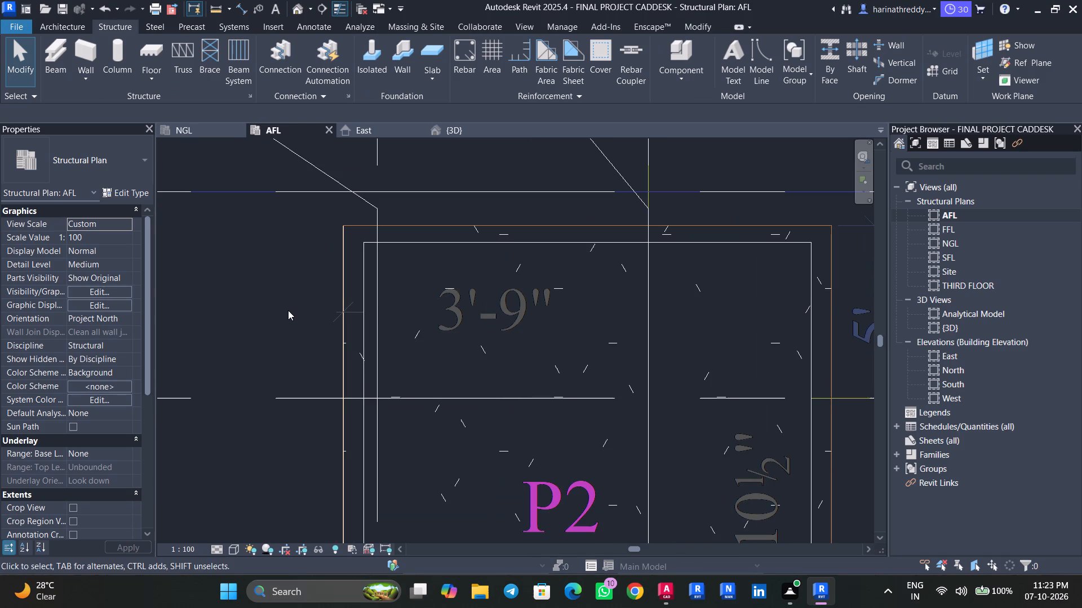
{"action": "key", "text": "d"}
{"action": "key", "text": "i"}
{"action": "left_click", "coordinate": [338, 279]}
{"action": "left_click", "coordinate": [367, 286]}
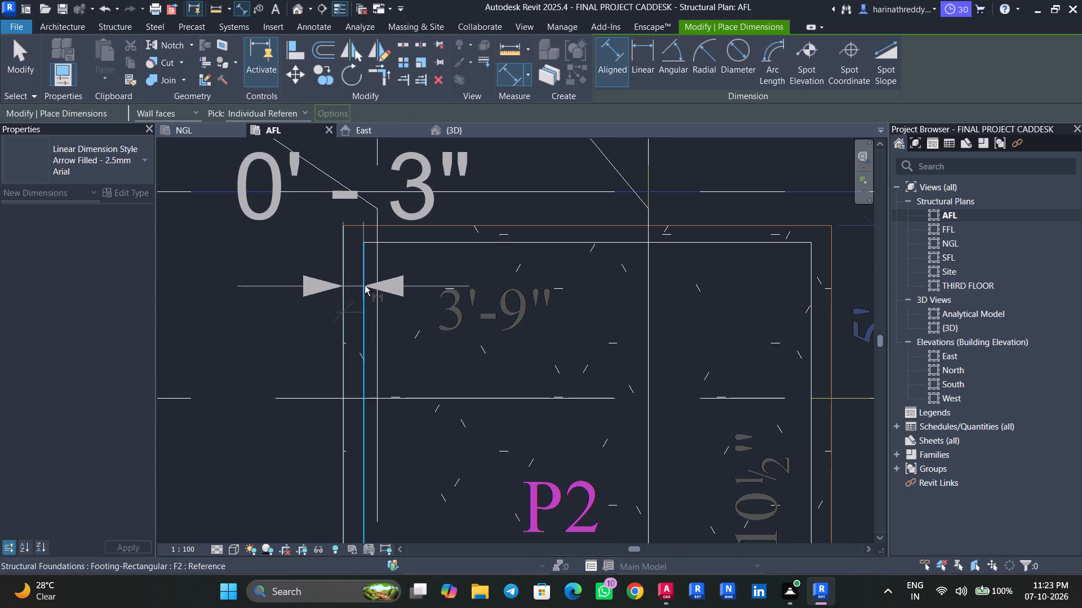
{"action": "scroll", "coordinate": [365, 285], "scroll_direction": "down", "scroll_amount": 4}
{"action": "middle_click_drag", "start_coordinate": [286, 386], "coordinate": [285, 279]}
{"action": "key", "text": "Escape"}
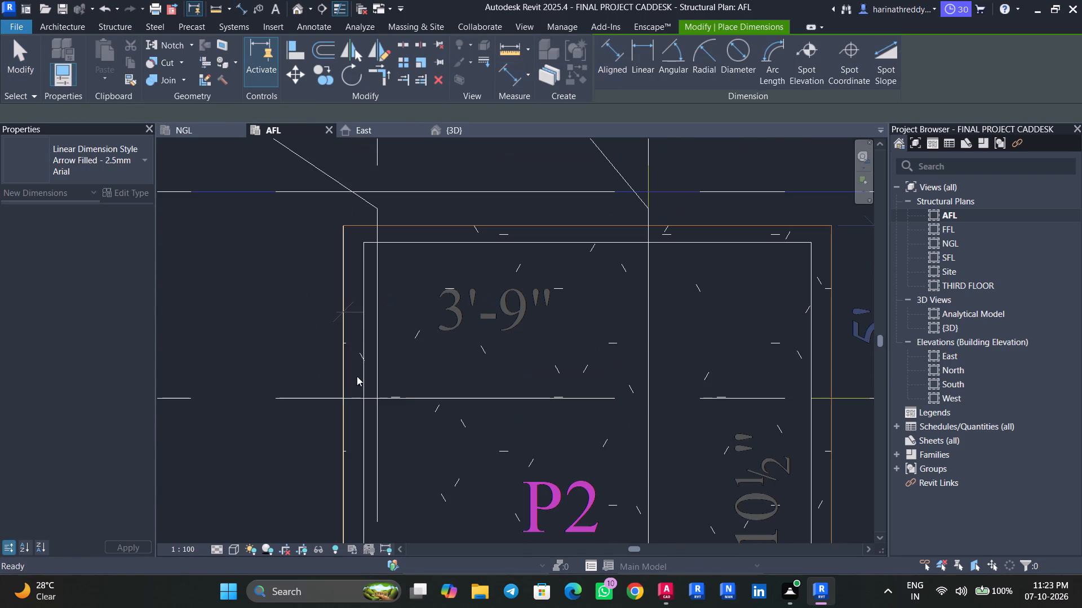
{"action": "left_click", "coordinate": [411, 229]}
{"action": "left_click", "coordinate": [414, 241]}
{"action": "scroll", "coordinate": [307, 275], "scroll_direction": "down", "scroll_amount": 4}
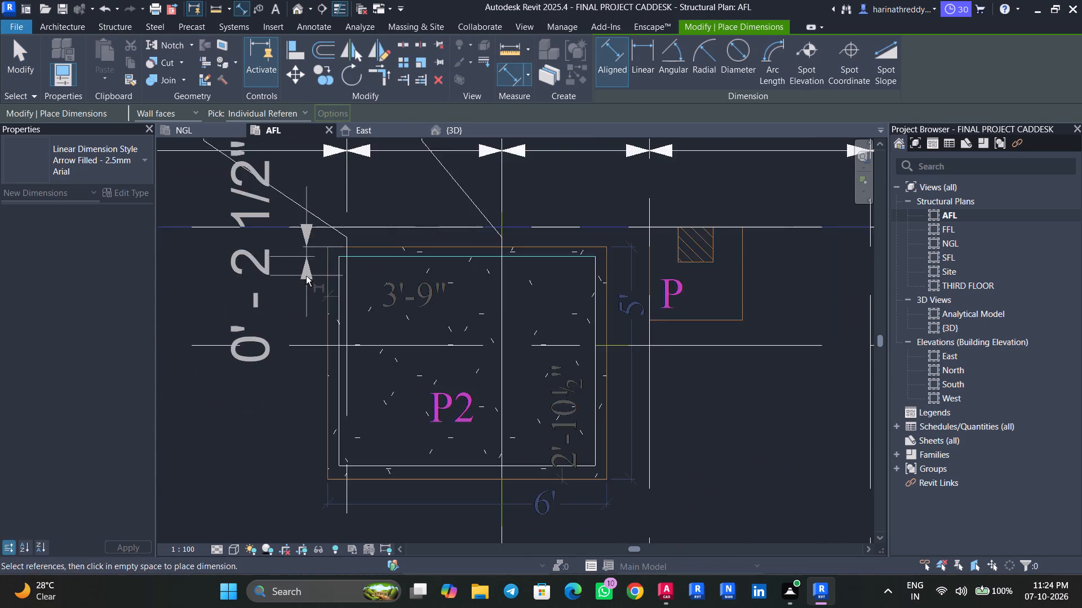
{"action": "key", "text": "Escape"}
Place an aligned dimension between the lower edges of the P2 PCC slab and the F2 footing.
{"action": "middle_click_drag", "start_coordinate": [290, 287], "coordinate": [245, 190]}
{"action": "middle_click_drag", "start_coordinate": [397, 400], "coordinate": [369, 272]}
{"action": "left_click", "coordinate": [391, 401]}
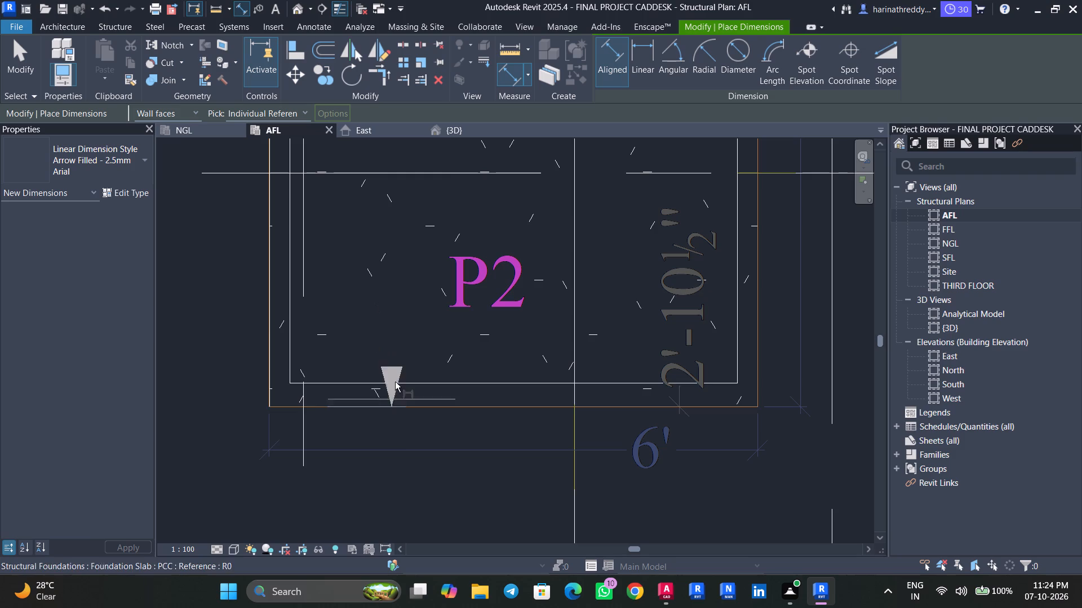
{"action": "left_click", "coordinate": [395, 379]}
{"action": "scroll", "coordinate": [395, 379], "scroll_direction": "down", "scroll_amount": 3}
{"action": "scroll", "coordinate": [395, 379], "scroll_direction": "up", "scroll_amount": 1}
{"action": "scroll", "coordinate": [395, 379], "scroll_direction": "down", "scroll_amount": 3}
{"action": "left_click", "coordinate": [305, 375]}
{"action": "key", "text": "Escape"}
{"action": "key", "text": "Escape"}
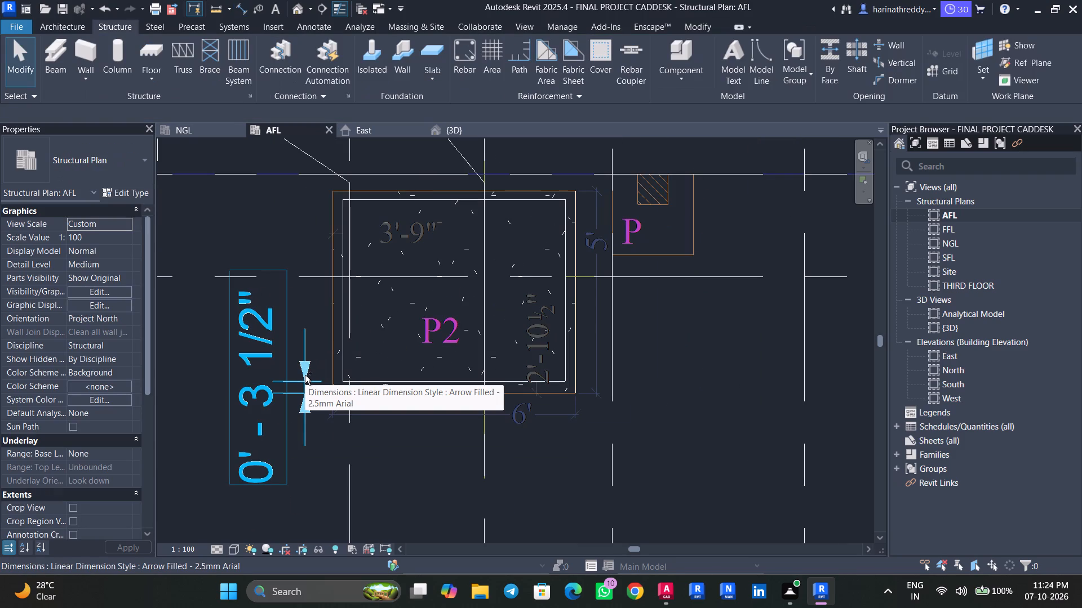
Save the project.
{"action": "key", "text": "ctrl+s"}
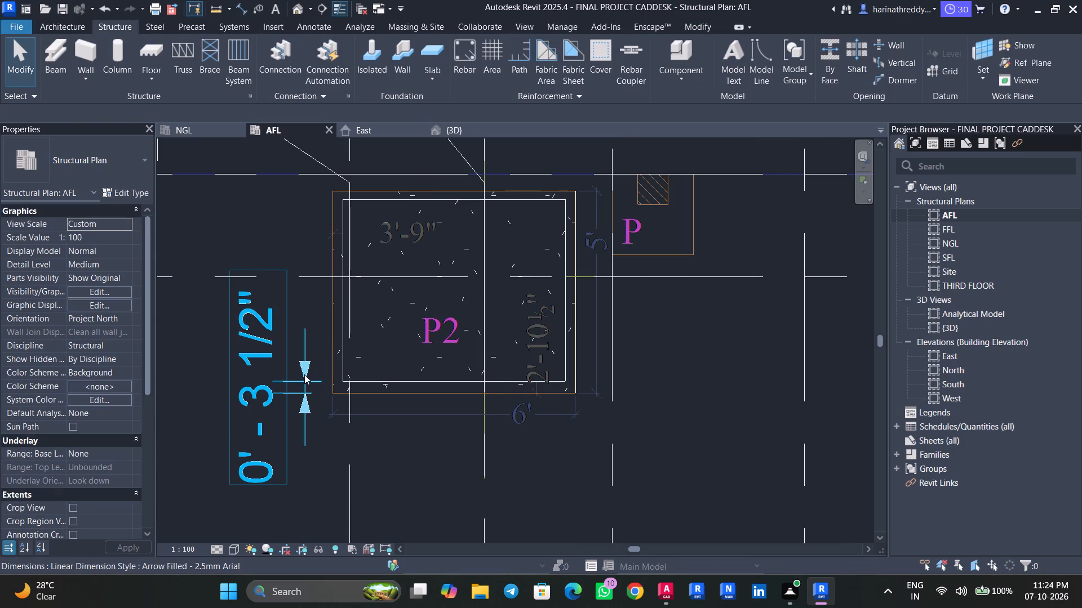
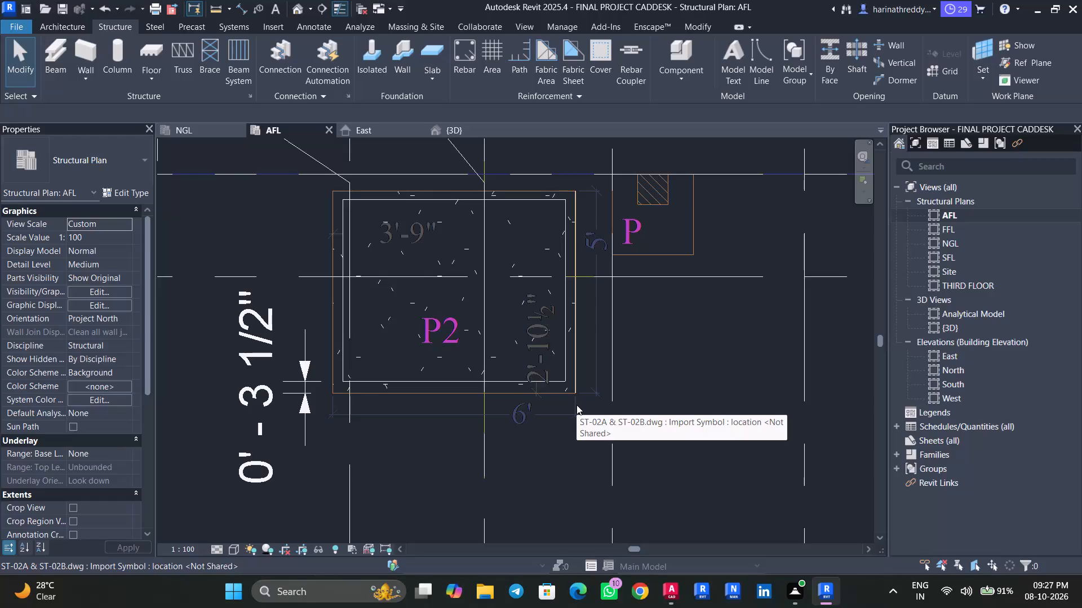
Examine the existing stacked footings at position P1 where grids A and 1 meet.
{"action": "scroll", "coordinate": [596, 307], "scroll_direction": "down", "scroll_amount": 7}
{"action": "scroll", "coordinate": [596, 308], "scroll_direction": "up", "scroll_amount": 1}
{"action": "scroll", "coordinate": [600, 315], "scroll_direction": "down", "scroll_amount": 2}
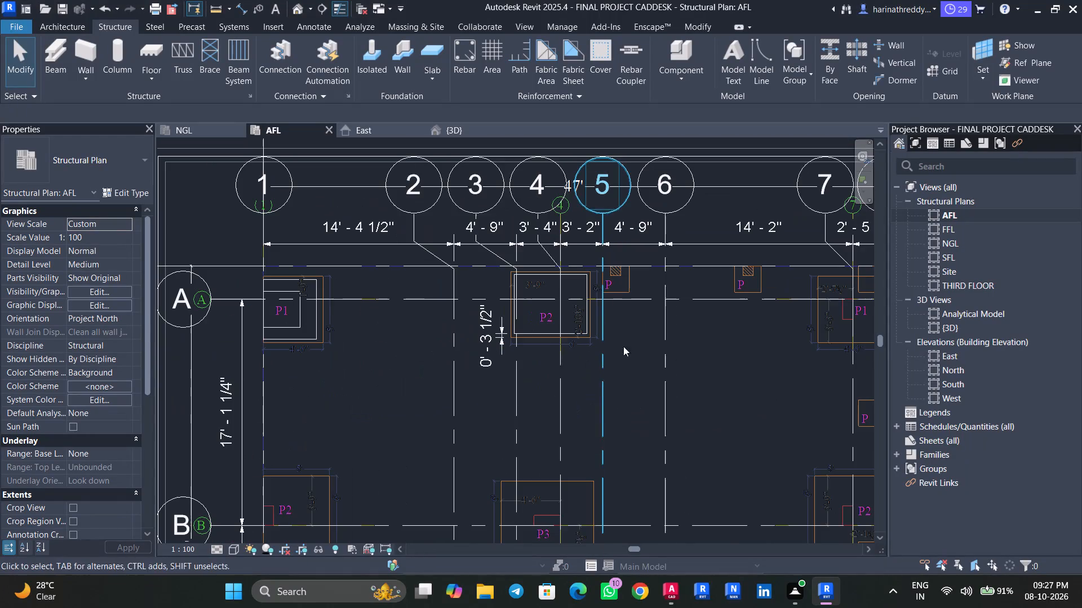
{"action": "middle_click_drag", "start_coordinate": [357, 364], "coordinate": [496, 319]}
{"action": "scroll", "coordinate": [438, 280], "scroll_direction": "up", "scroll_amount": 6}
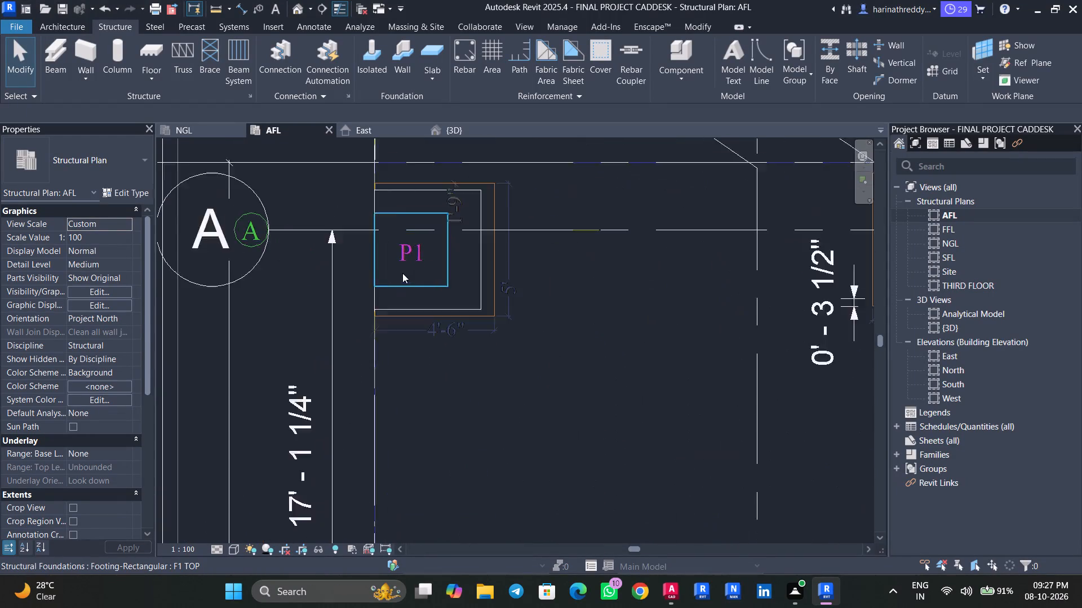
{"action": "scroll", "coordinate": [402, 273], "scroll_direction": "up", "scroll_amount": 1}
{"action": "left_click", "coordinate": [406, 292]}
{"action": "key", "text": "Escape"}
{"action": "key", "text": "Escape"}
{"action": "left_click", "coordinate": [414, 329]}
{"action": "key", "text": "Escape"}
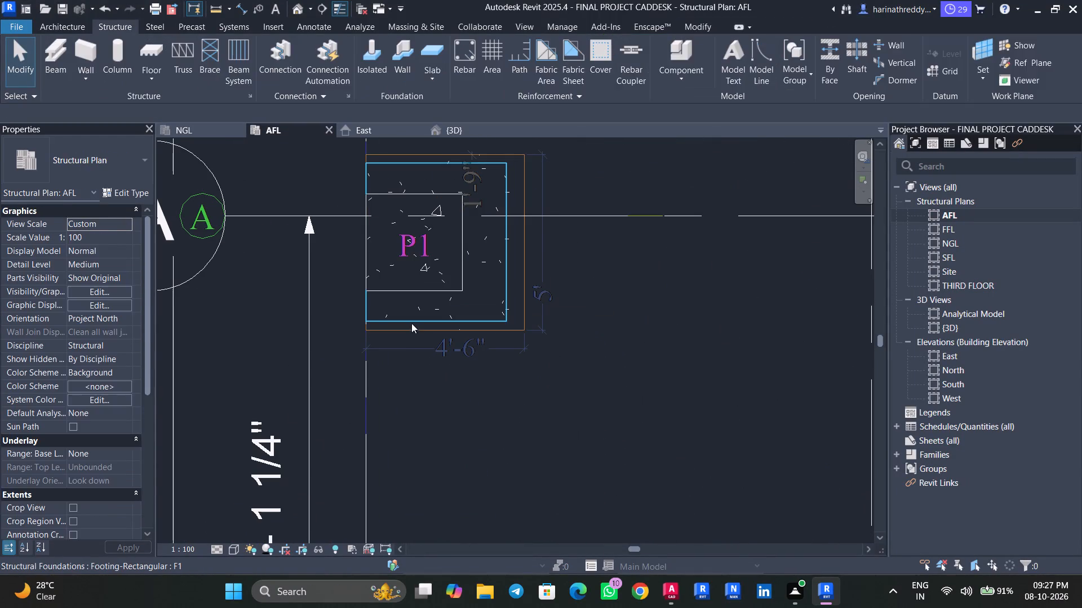
{"action": "left_click", "coordinate": [411, 321]}
{"action": "key", "text": "Escape"}
Examine the PCC slab at the P1 position near grids A and 7.
{"action": "middle_click_drag", "start_coordinate": [511, 399], "coordinate": [501, 226]}
{"action": "scroll", "coordinate": [501, 226], "scroll_direction": "up", "scroll_amount": 1}
{"action": "scroll", "coordinate": [500, 282], "scroll_direction": "down", "scroll_amount": 2}
{"action": "scroll", "coordinate": [500, 282], "scroll_direction": "up", "scroll_amount": 1}
{"action": "scroll", "coordinate": [500, 282], "scroll_direction": "down", "scroll_amount": 4}
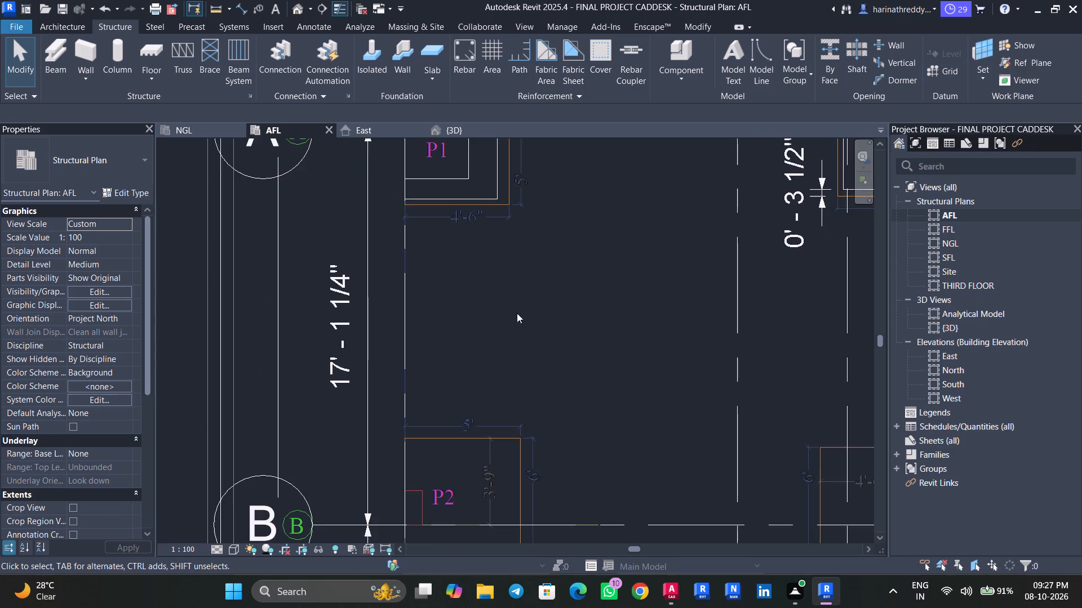
{"action": "scroll", "coordinate": [517, 313], "scroll_direction": "down", "scroll_amount": 1}
{"action": "middle_click_drag", "start_coordinate": [517, 299], "coordinate": [308, 343]}
{"action": "scroll", "coordinate": [308, 343], "scroll_direction": "down", "scroll_amount": 2}
{"action": "scroll", "coordinate": [308, 343], "scroll_direction": "up", "scroll_amount": 1}
{"action": "scroll", "coordinate": [308, 343], "scroll_direction": "down", "scroll_amount": 2}
{"action": "scroll", "coordinate": [308, 343], "scroll_direction": "up", "scroll_amount": 1}
{"action": "scroll", "coordinate": [308, 343], "scroll_direction": "down", "scroll_amount": 5}
{"action": "middle_click_drag", "start_coordinate": [319, 336], "coordinate": [420, 264]}
{"action": "scroll", "coordinate": [700, 241], "scroll_direction": "up", "scroll_amount": 6}
{"action": "scroll", "coordinate": [620, 256], "scroll_direction": "down", "scroll_amount": 1}
{"action": "scroll", "coordinate": [620, 256], "scroll_direction": "up", "scroll_amount": 1}
{"action": "scroll", "coordinate": [619, 256], "scroll_direction": "down", "scroll_amount": 1}
{"action": "scroll", "coordinate": [546, 278], "scroll_direction": "up", "scroll_amount": 1}
{"action": "middle_click_drag", "start_coordinate": [545, 279], "coordinate": [428, 372]}
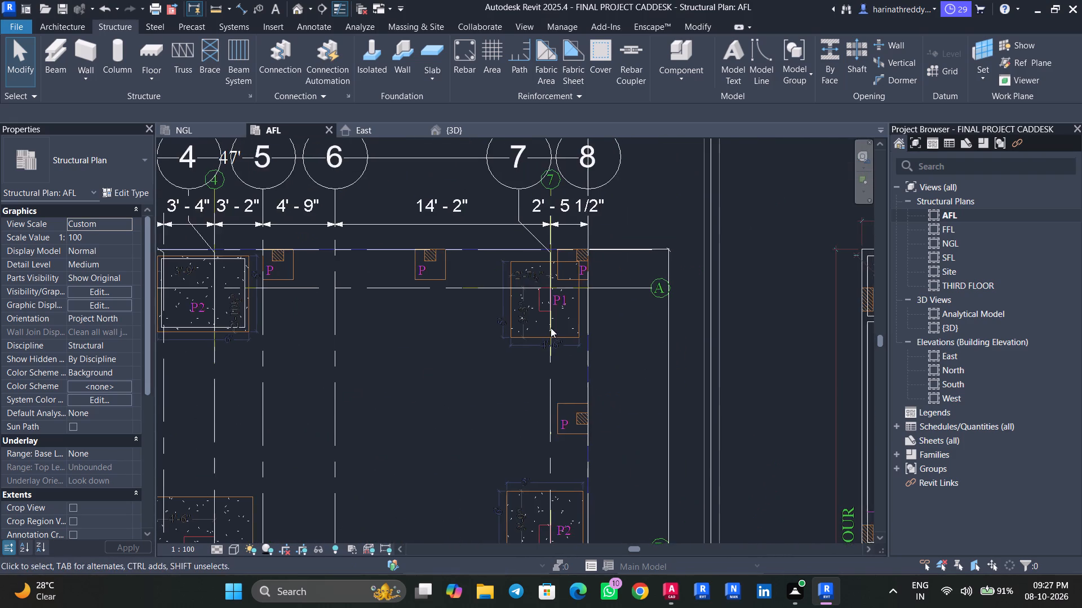
{"action": "scroll", "coordinate": [551, 328], "scroll_direction": "up", "scroll_amount": 2}
{"action": "scroll", "coordinate": [550, 328], "scroll_direction": "down", "scroll_amount": 1}
{"action": "scroll", "coordinate": [550, 328], "scroll_direction": "up", "scroll_amount": 5}
{"action": "left_click", "coordinate": [546, 337]}
{"action": "key", "text": "Escape"}
{"action": "key", "text": "Escape"}
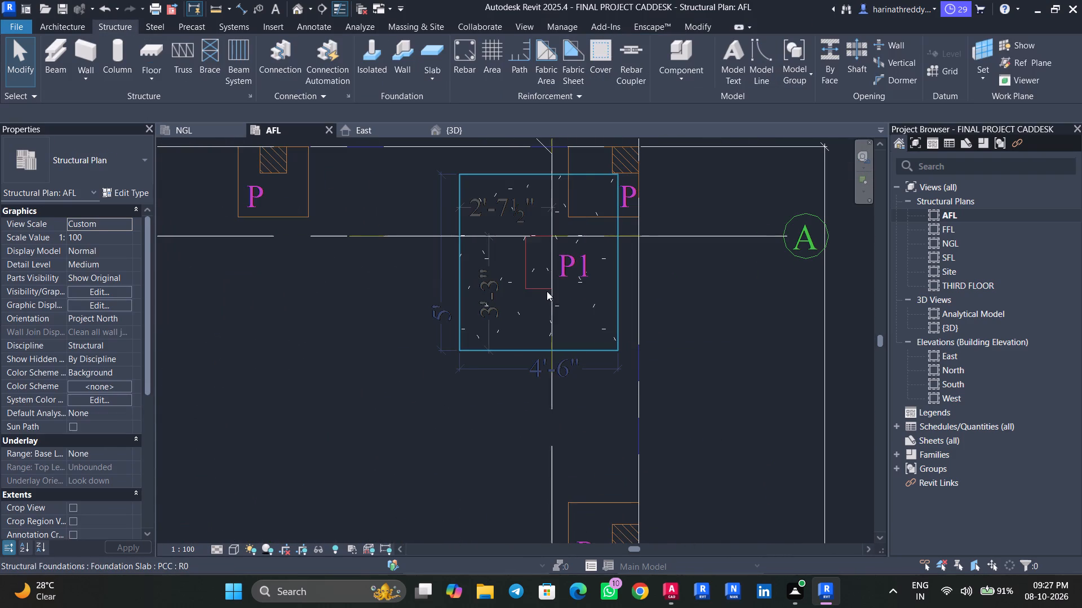
{"action": "scroll", "coordinate": [472, 343], "scroll_direction": "down", "scroll_amount": 4}
{"action": "scroll", "coordinate": [397, 357], "scroll_direction": "up", "scroll_amount": 1}
{"action": "scroll", "coordinate": [397, 357], "scroll_direction": "down", "scroll_amount": 1}
{"action": "scroll", "coordinate": [397, 357], "scroll_direction": "up", "scroll_amount": 1}
{"action": "scroll", "coordinate": [397, 357], "scroll_direction": "down", "scroll_amount": 1}
{"action": "scroll", "coordinate": [397, 357], "scroll_direction": "up", "scroll_amount": 3}
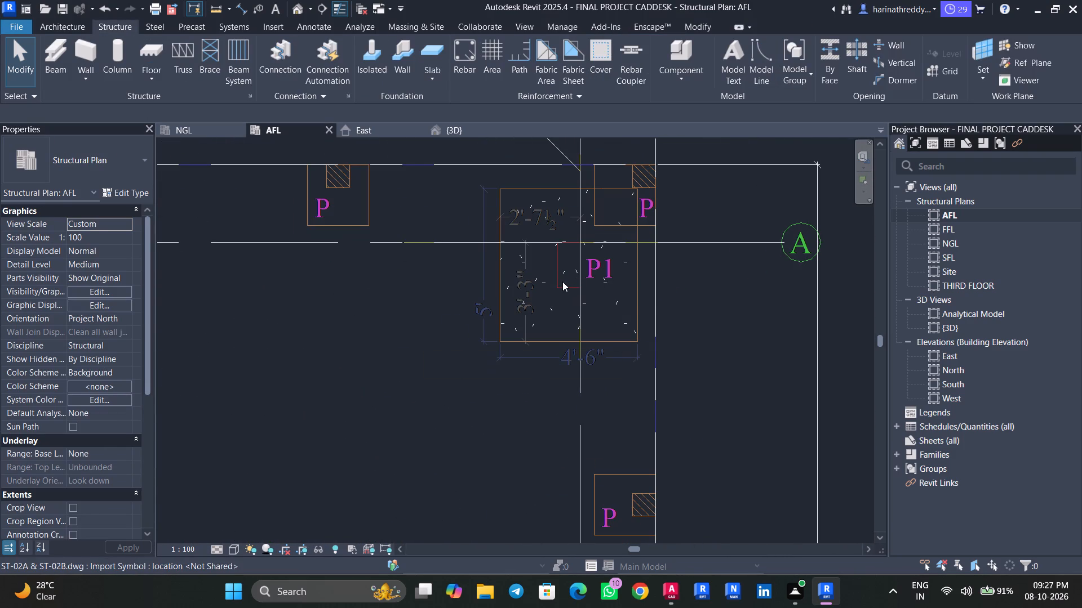
{"action": "scroll", "coordinate": [562, 281], "scroll_direction": "up", "scroll_amount": 3}
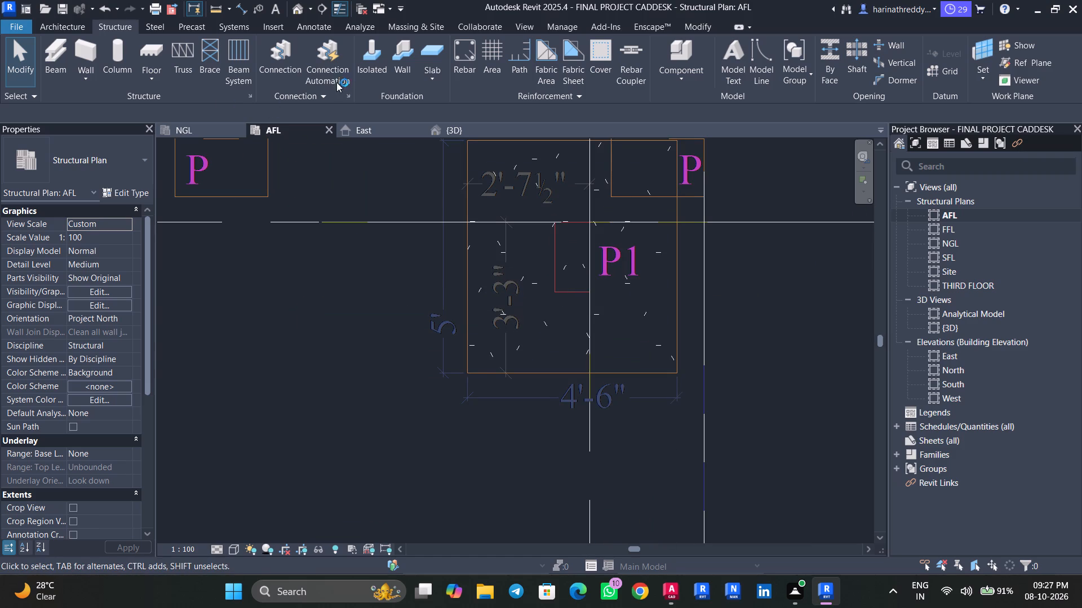
Place a rectangular F1 isolated footing centred on the P1 PCC slab near grids A and 7.
{"action": "left_click", "coordinate": [376, 69]}
{"action": "left_click", "coordinate": [46, 153]}
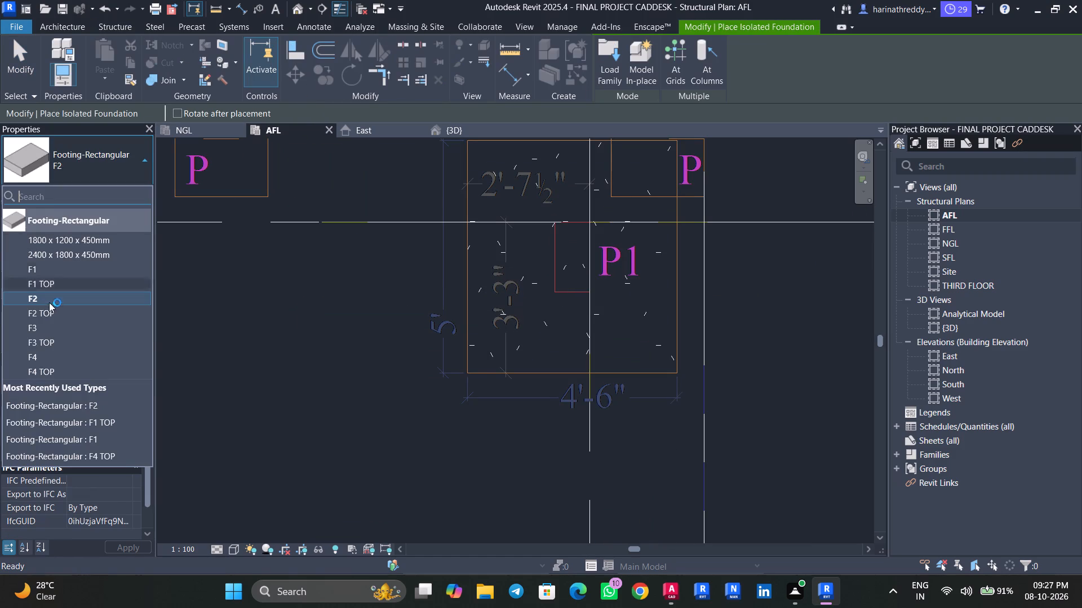
{"action": "left_click", "coordinate": [52, 269]}
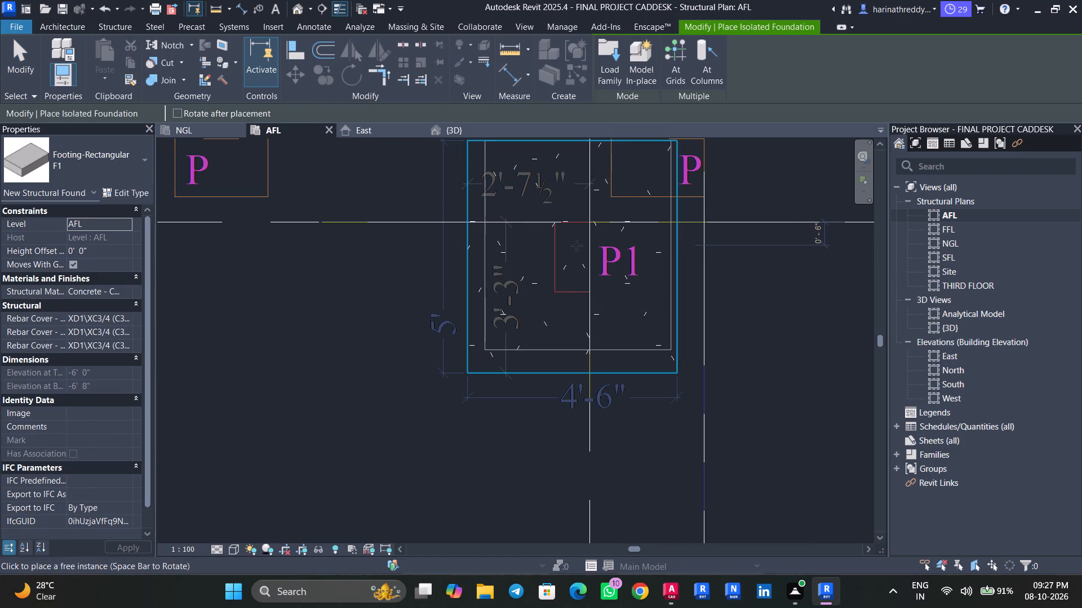
{"action": "middle_click_drag", "start_coordinate": [578, 262], "coordinate": [566, 303]}
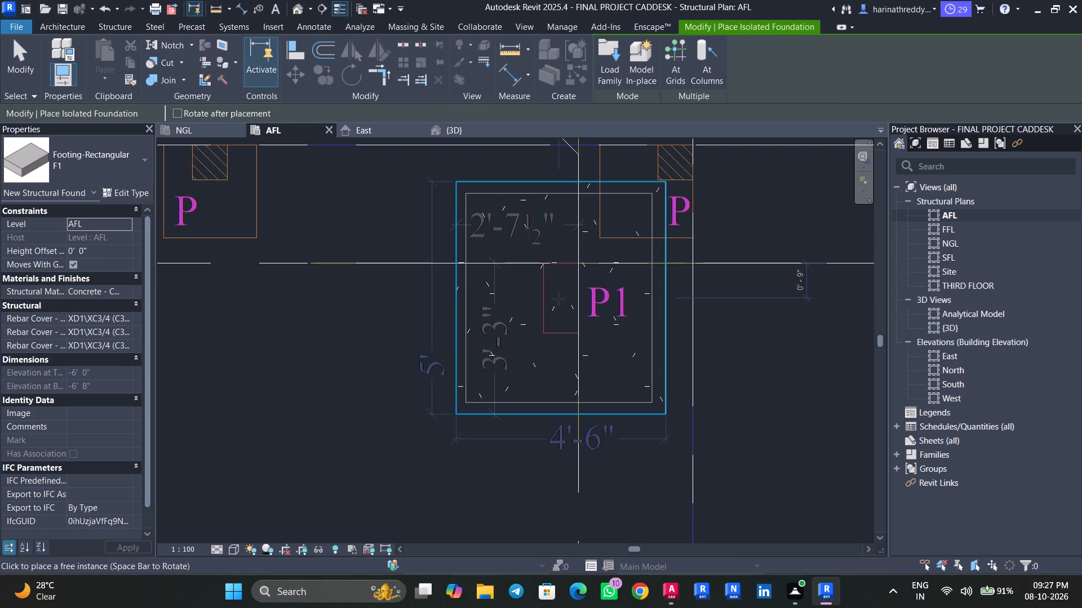
{"action": "left_click", "coordinate": [558, 299]}
{"action": "key", "text": "Escape"}
{"action": "key", "text": "Escape"}
{"action": "key", "text": "Escape"}
Set the height offset of the F1 footing at P1 near grid 7 to 6".
{"action": "scroll", "coordinate": [392, 256], "scroll_direction": "up", "scroll_amount": 1}
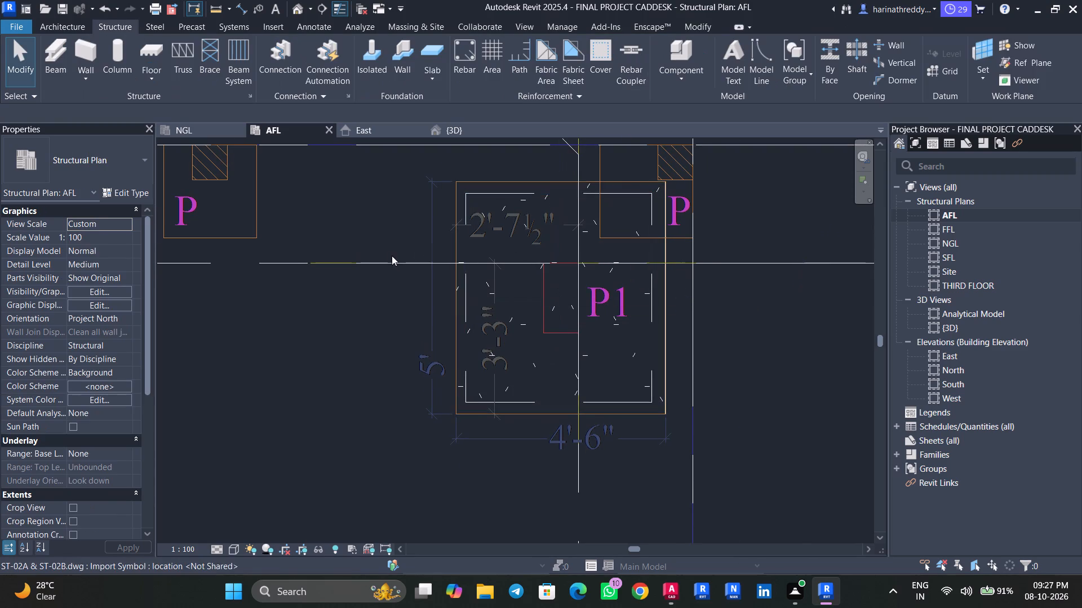
{"action": "scroll", "coordinate": [392, 256], "scroll_direction": "up", "scroll_amount": 3}
{"action": "middle_click_drag", "start_coordinate": [394, 257], "coordinate": [350, 372]}
{"action": "left_click", "coordinate": [499, 288]}
{"action": "key", "text": "Escape"}
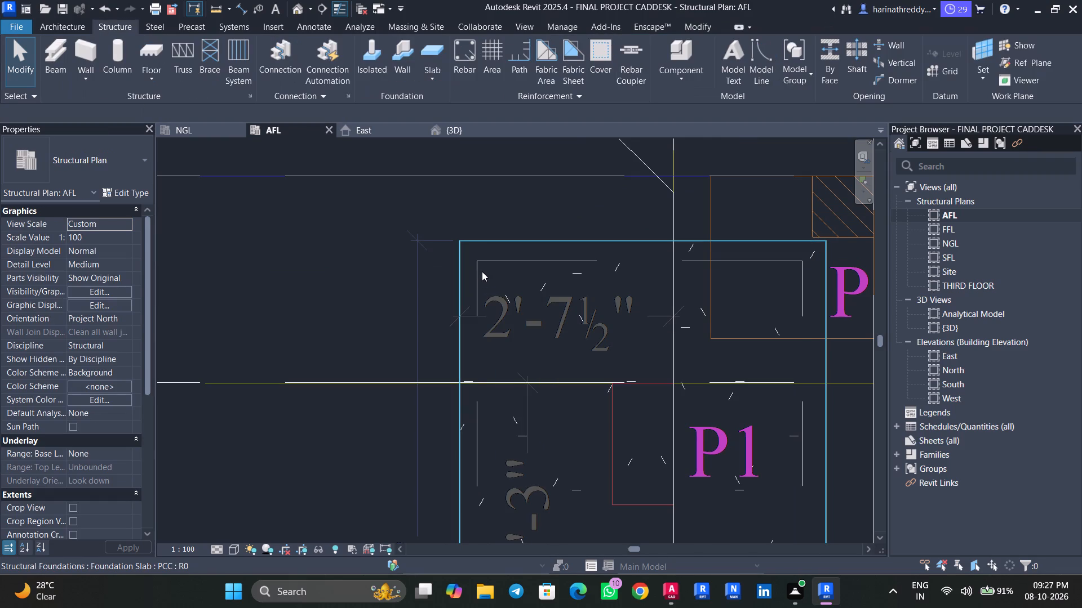
{"action": "key", "text": "Tab"}
{"action": "left_click", "coordinate": [482, 271]}
{"action": "left_click", "coordinate": [108, 257]}
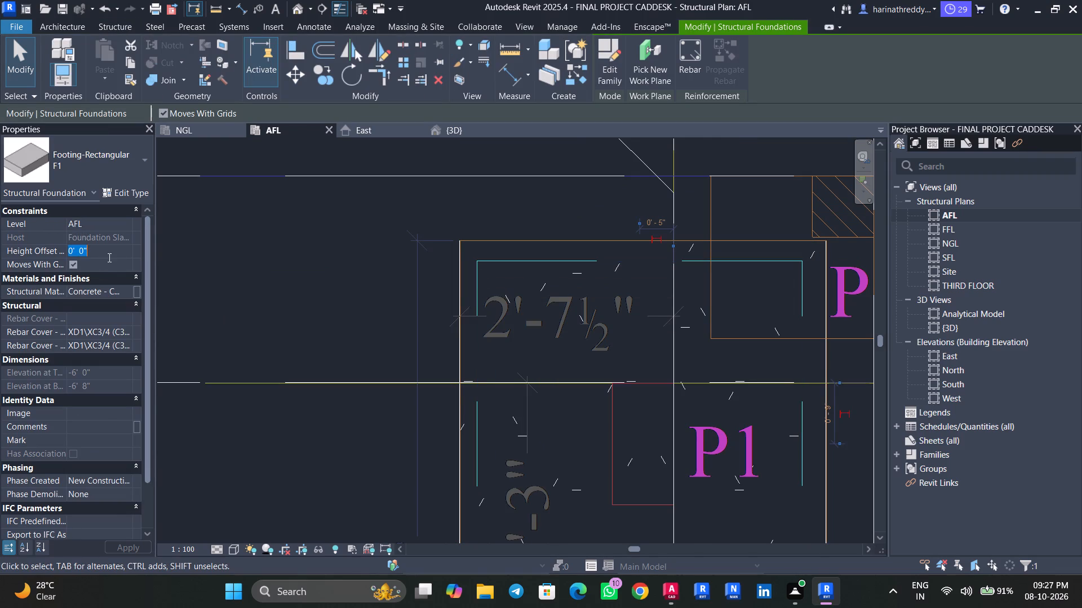
{"action": "type", "text": "6\""}
{"action": "key", "text": "Return"}
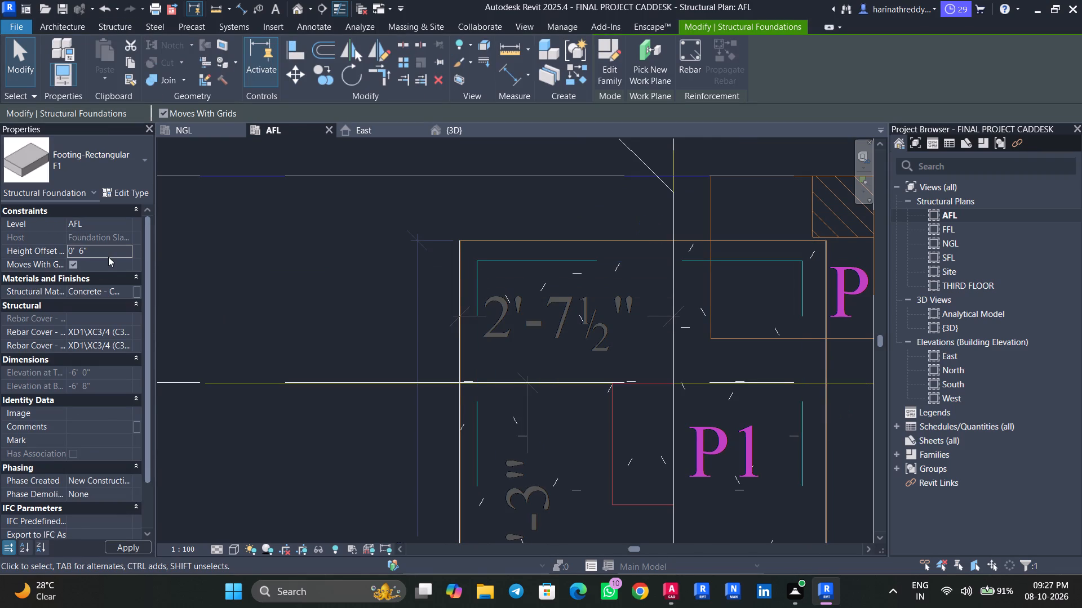
{"action": "key", "text": "Escape"}
{"action": "key", "text": "Escape"}
{"action": "key", "text": "Escape"}
{"action": "key", "text": "Escape"}
Measure the gaps between the F1 footing and the PCC slab at the upper edge and both side edges.
{"action": "type", "text": "di"}
{"action": "left_click", "coordinate": [526, 245]}
{"action": "left_click", "coordinate": [531, 262]}
{"action": "key", "text": "Escape"}
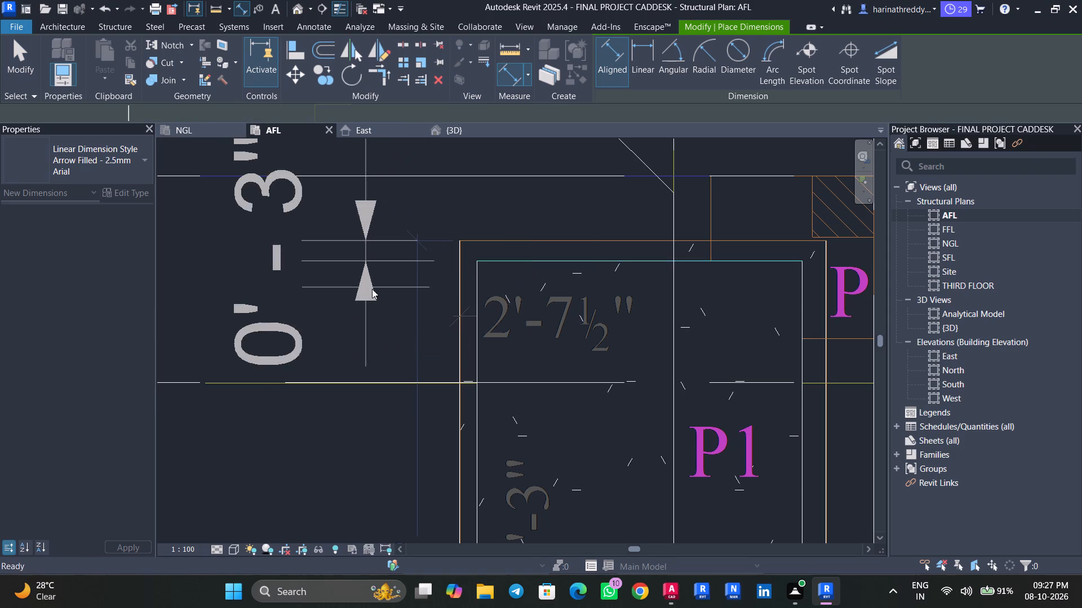
{"action": "left_click", "coordinate": [456, 334]}
{"action": "left_click", "coordinate": [479, 338]}
{"action": "scroll", "coordinate": [477, 332], "scroll_direction": "down", "scroll_amount": 5}
{"action": "key", "text": "Escape"}
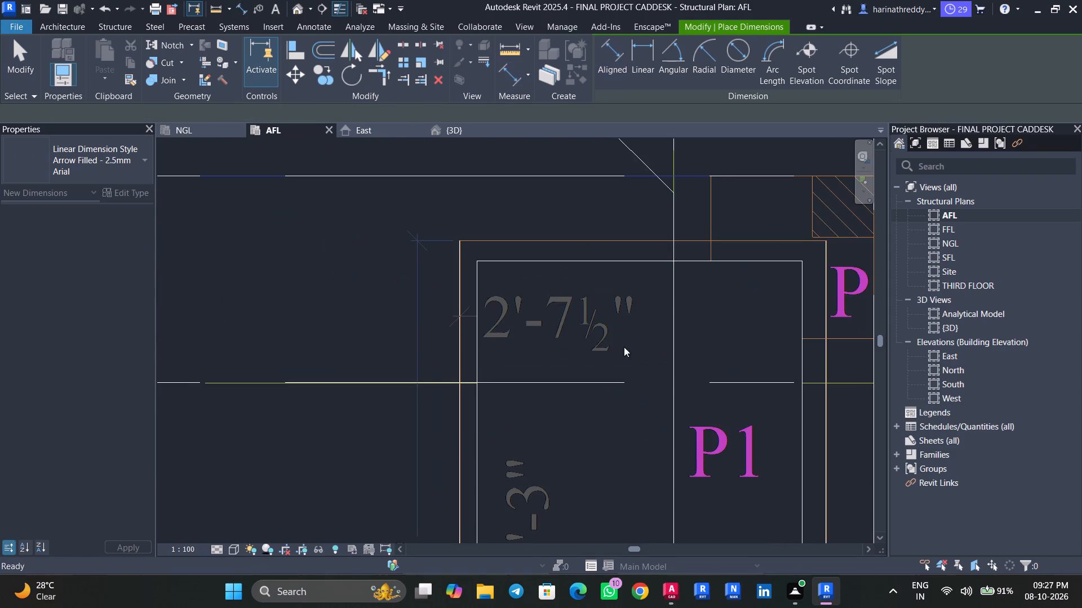
{"action": "middle_click_drag", "start_coordinate": [731, 366], "coordinate": [523, 347]}
{"action": "left_click", "coordinate": [598, 354]}
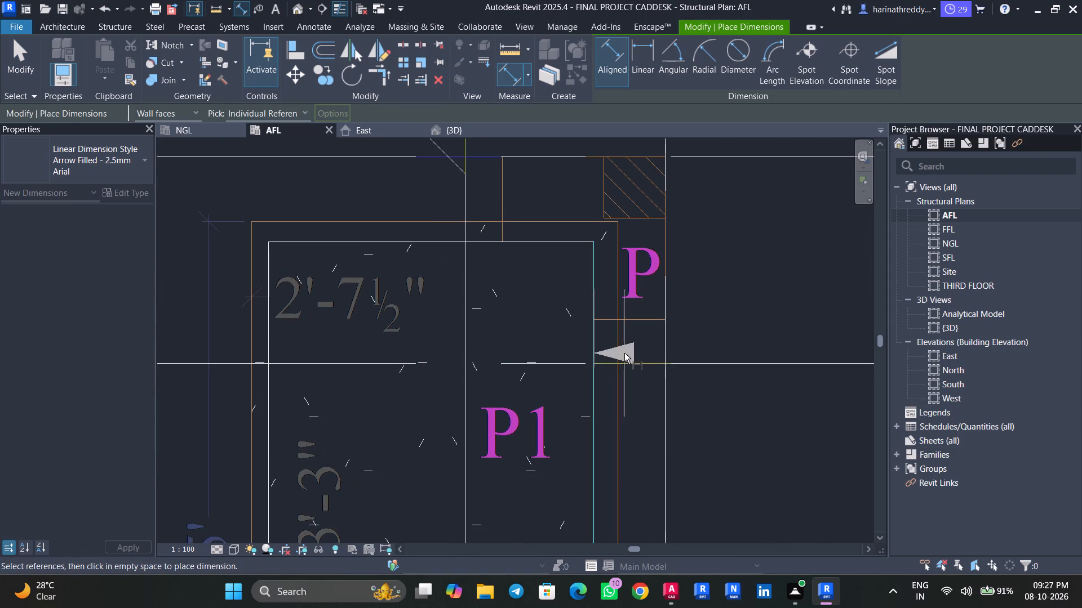
{"action": "left_click", "coordinate": [624, 353]}
{"action": "left_click", "coordinate": [618, 352]}
{"action": "left_click", "coordinate": [597, 355]}
{"action": "scroll", "coordinate": [596, 356], "scroll_direction": "down", "scroll_amount": 5}
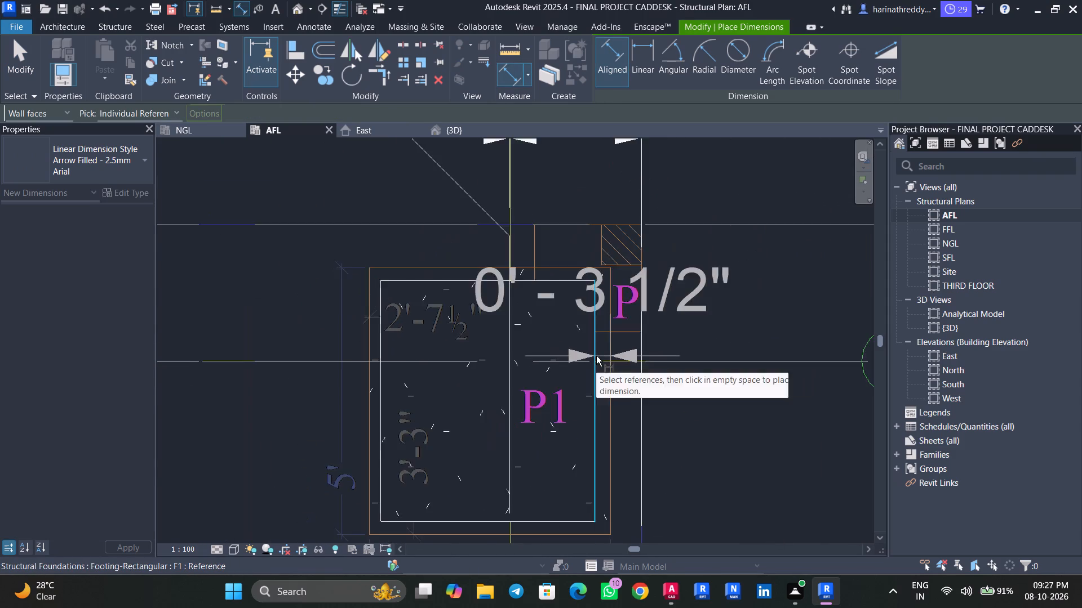
{"action": "key", "text": "Escape"}
{"action": "key", "text": "Escape"}
{"action": "key", "text": "Escape"}
Nudge the F1 footing one increment towards grid 8 to centre it on the PCC slab.
{"action": "left_click", "coordinate": [584, 355]}
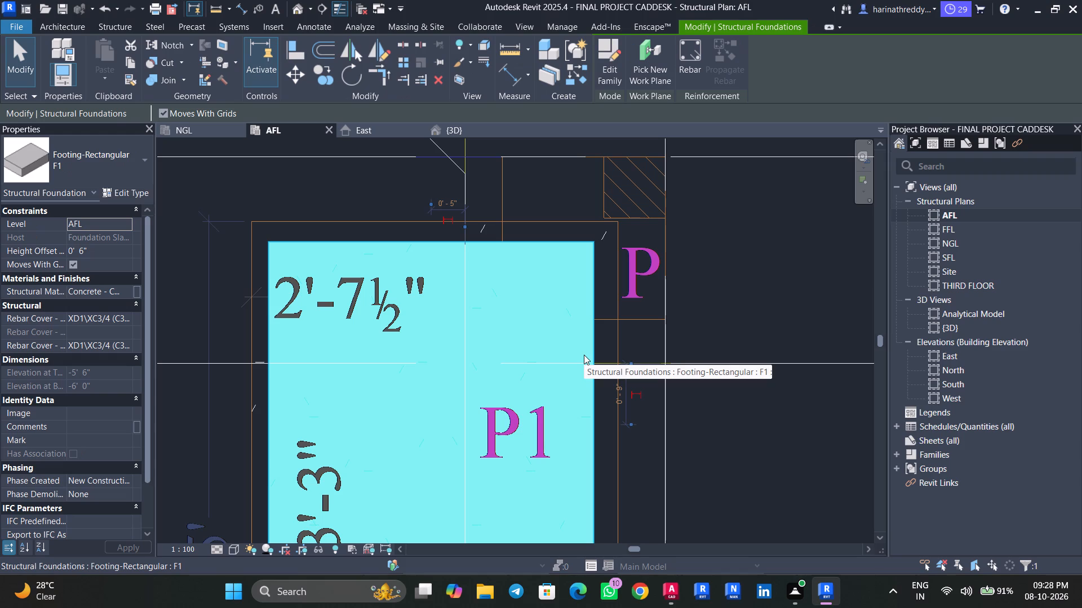
{"action": "key", "text": "Right"}
{"action": "key", "text": "Escape"}
{"action": "key", "text": "Escape"}
{"action": "key", "text": "Escape"}
{"action": "scroll", "coordinate": [502, 212], "scroll_direction": "down", "scroll_amount": 2}
{"action": "scroll", "coordinate": [502, 212], "scroll_direction": "up", "scroll_amount": 1}
{"action": "scroll", "coordinate": [502, 212], "scroll_direction": "down", "scroll_amount": 1}
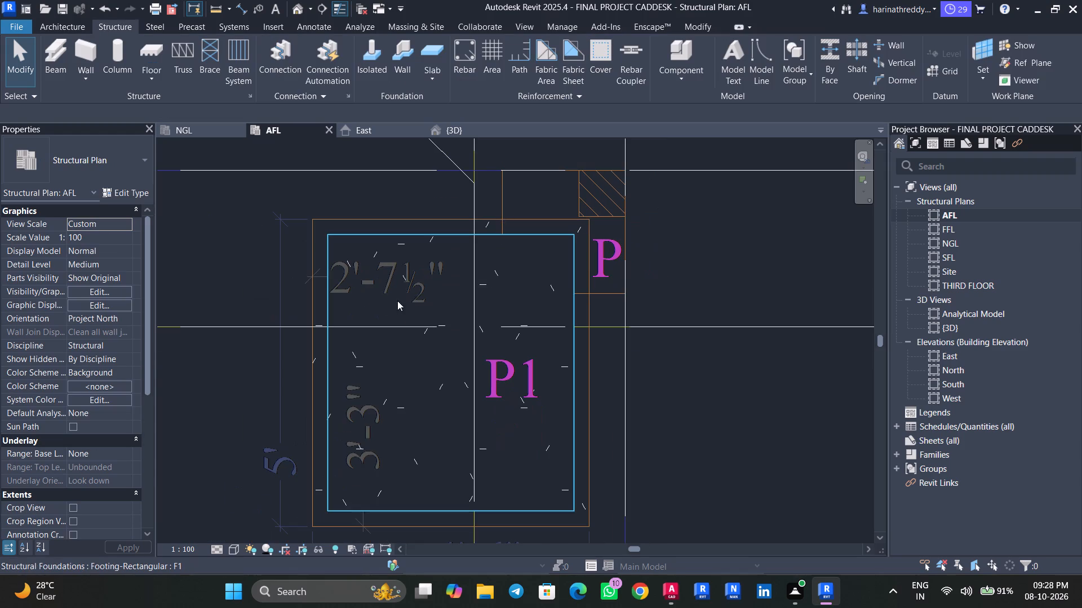
{"action": "left_click", "coordinate": [367, 301]}
{"action": "key", "text": "Escape"}
{"action": "key", "text": "Escape"}
Measure the gaps between the nudged F1 footing and the PCC slab at both side edges and the upper edge.
{"action": "key", "text": "d"}
{"action": "key", "text": "i"}
{"action": "left_click", "coordinate": [313, 299]}
{"action": "left_click", "coordinate": [328, 306]}
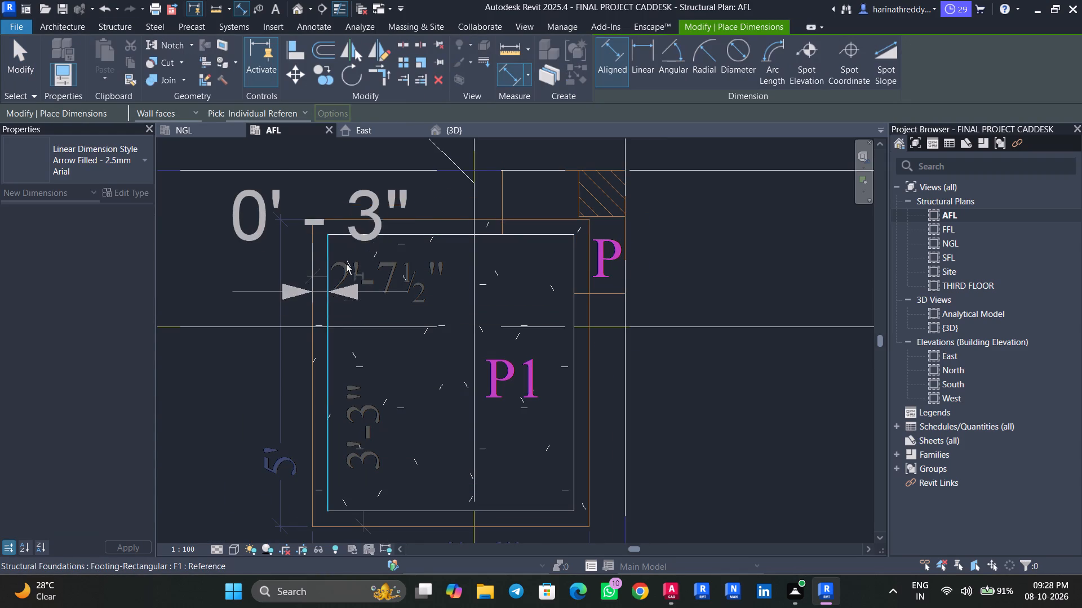
{"action": "key", "text": "Escape"}
{"action": "key", "text": "Escape"}
{"action": "type", "text": "di"}
{"action": "left_click", "coordinate": [573, 320]}
{"action": "left_click", "coordinate": [590, 320]}
{"action": "scroll", "coordinate": [590, 320], "scroll_direction": "down", "scroll_amount": 1}
{"action": "scroll", "coordinate": [590, 320], "scroll_direction": "up", "scroll_amount": 1}
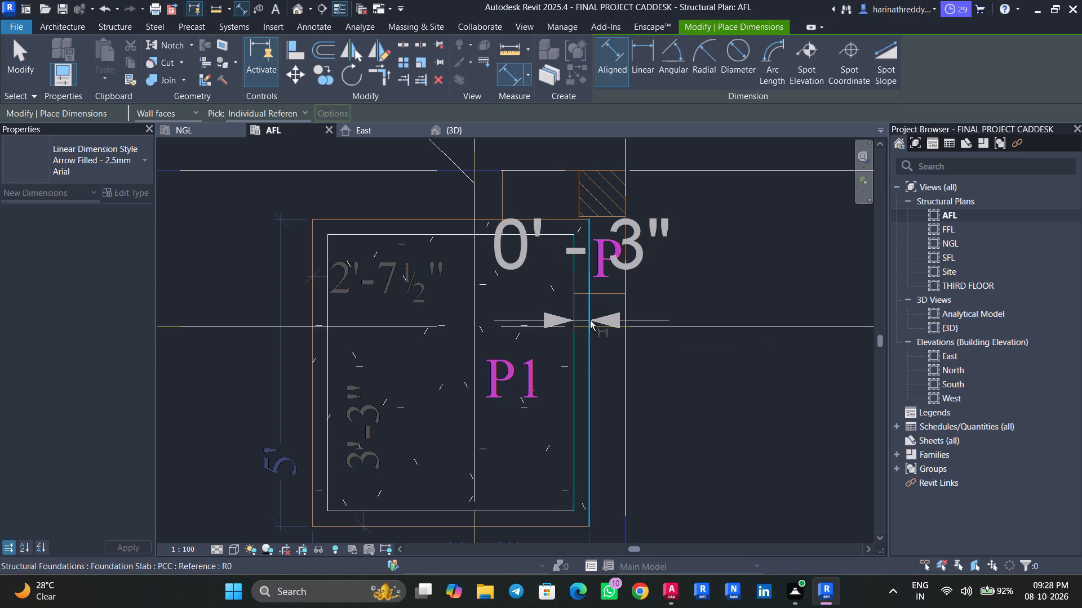
{"action": "key", "text": "Escape"}
{"action": "key", "text": "Escape"}
{"action": "type", "text": "di"}
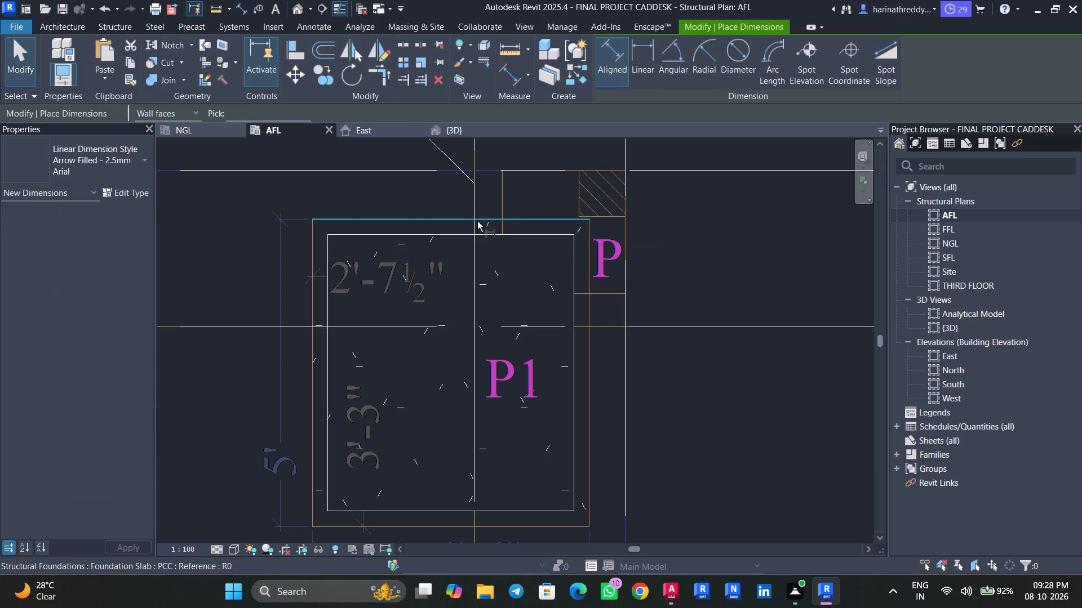
{"action": "left_click", "coordinate": [477, 221]}
{"action": "left_click", "coordinate": [477, 233]}
{"action": "key", "text": "Escape"}
{"action": "key", "text": "Escape"}
{"action": "key", "text": "Escape"}
{"action": "key", "text": "Escape"}
Place an F1 TOP isolated footing at the midpoint of the F1 footing at P1 near grid 7.
{"action": "scroll", "coordinate": [668, 293], "scroll_direction": "down", "scroll_amount": 5}
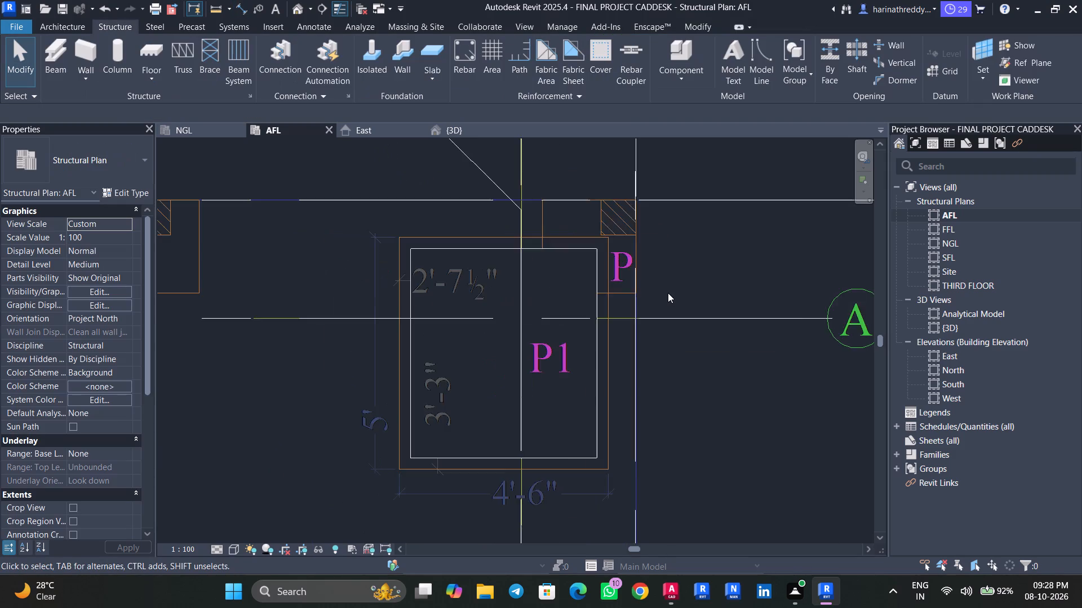
{"action": "scroll", "coordinate": [668, 293], "scroll_direction": "down", "scroll_amount": 1}
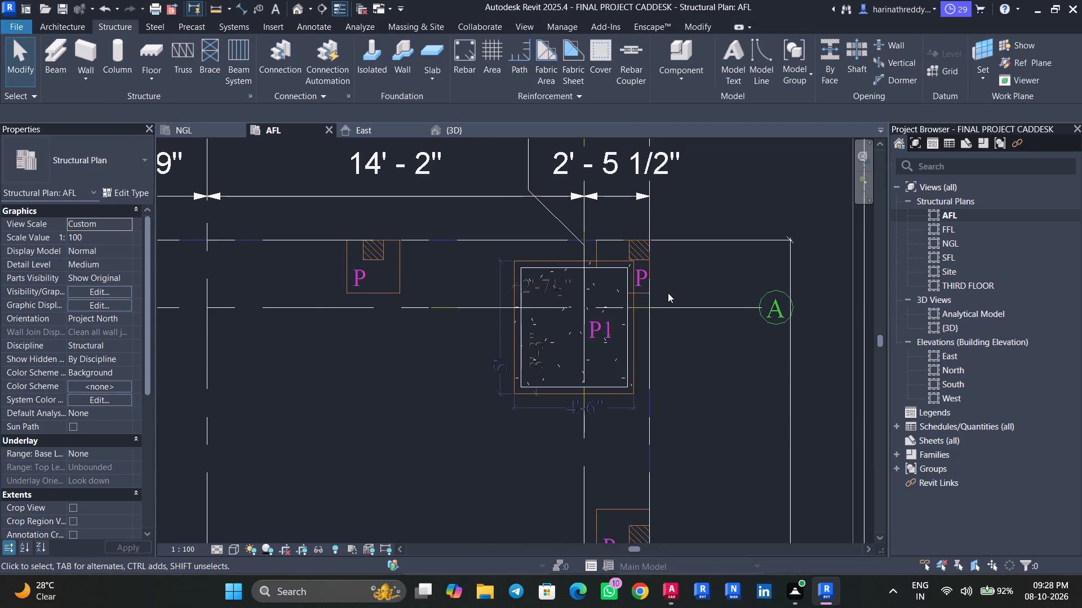
{"action": "scroll", "coordinate": [667, 293], "scroll_direction": "down", "scroll_amount": 1}
{"action": "scroll", "coordinate": [667, 293], "scroll_direction": "up", "scroll_amount": 1}
{"action": "scroll", "coordinate": [376, 433], "scroll_direction": "down", "scroll_amount": 1}
{"action": "scroll", "coordinate": [376, 433], "scroll_direction": "up", "scroll_amount": 1}
{"action": "middle_click_drag", "start_coordinate": [378, 417], "coordinate": [392, 382]}
{"action": "middle_click_drag", "start_coordinate": [392, 379], "coordinate": [407, 349]}
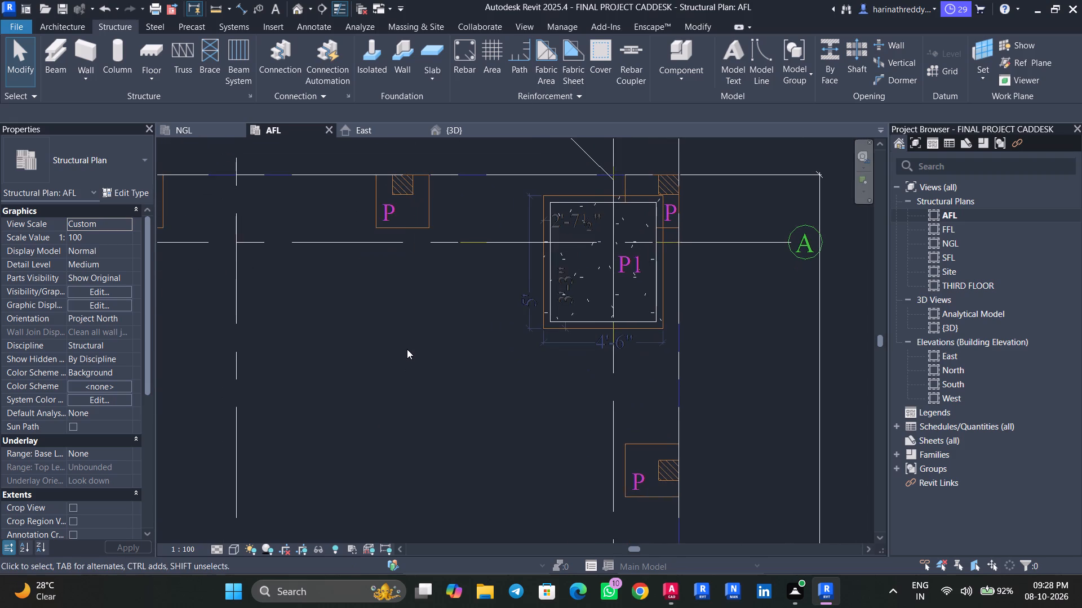
{"action": "scroll", "coordinate": [418, 350], "scroll_direction": "up", "scroll_amount": 3}
{"action": "scroll", "coordinate": [446, 347], "scroll_direction": "down", "scroll_amount": 3}
{"action": "middle_click_drag", "start_coordinate": [438, 353], "coordinate": [378, 396]}
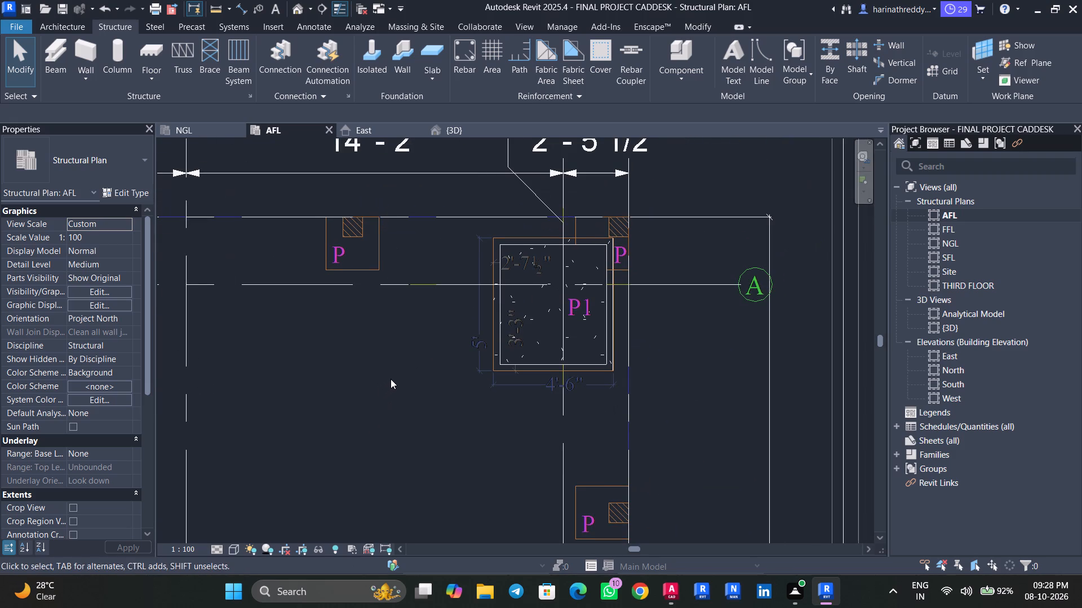
{"action": "type", "text": "fl"}
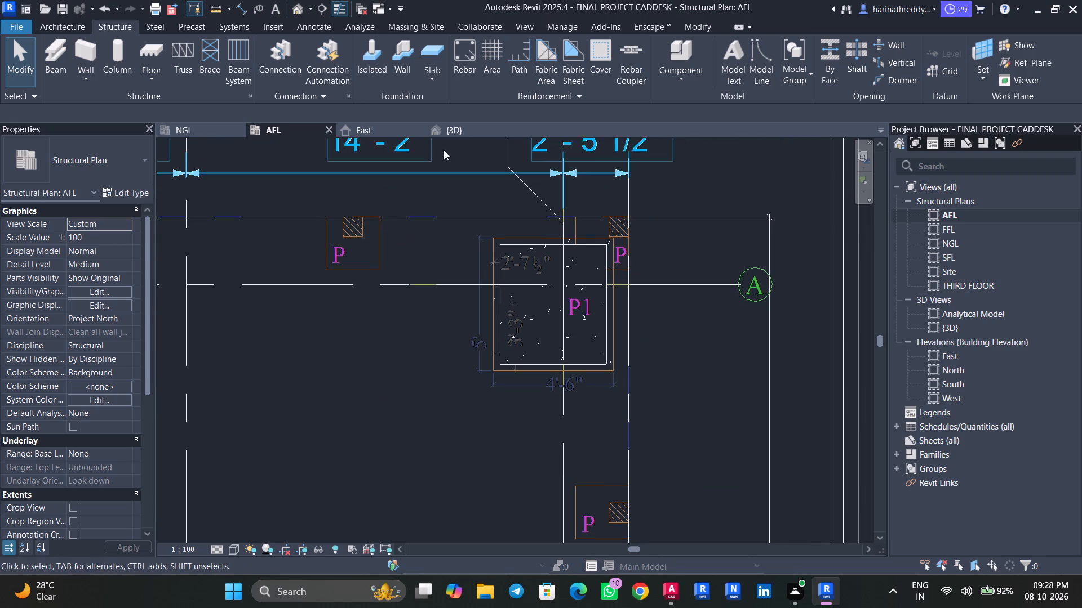
{"action": "left_click", "coordinate": [383, 62]}
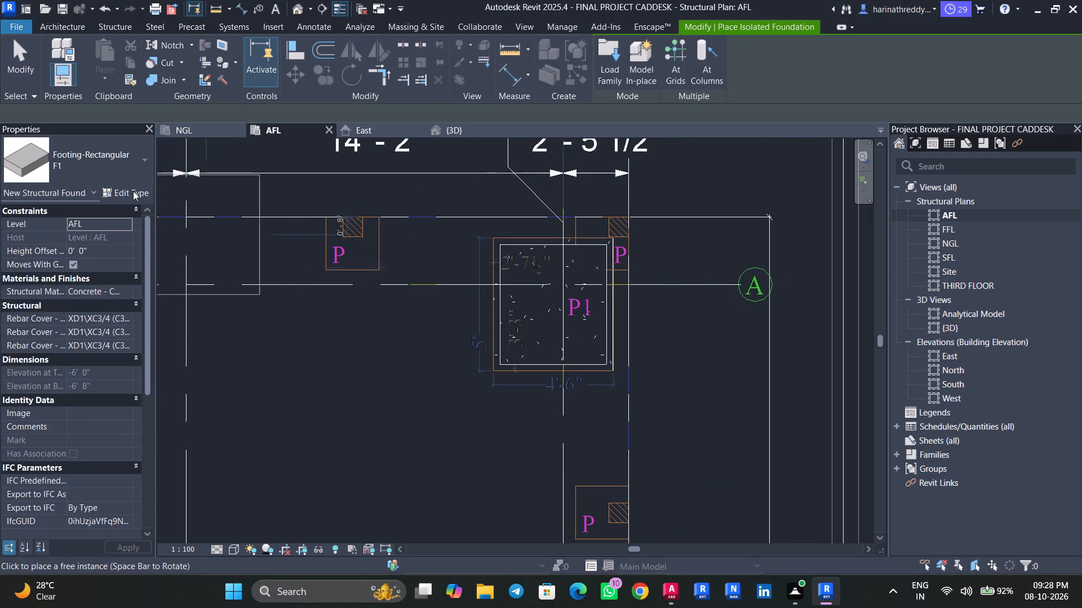
{"action": "left_click", "coordinate": [119, 169]}
{"action": "left_click", "coordinate": [44, 289]}
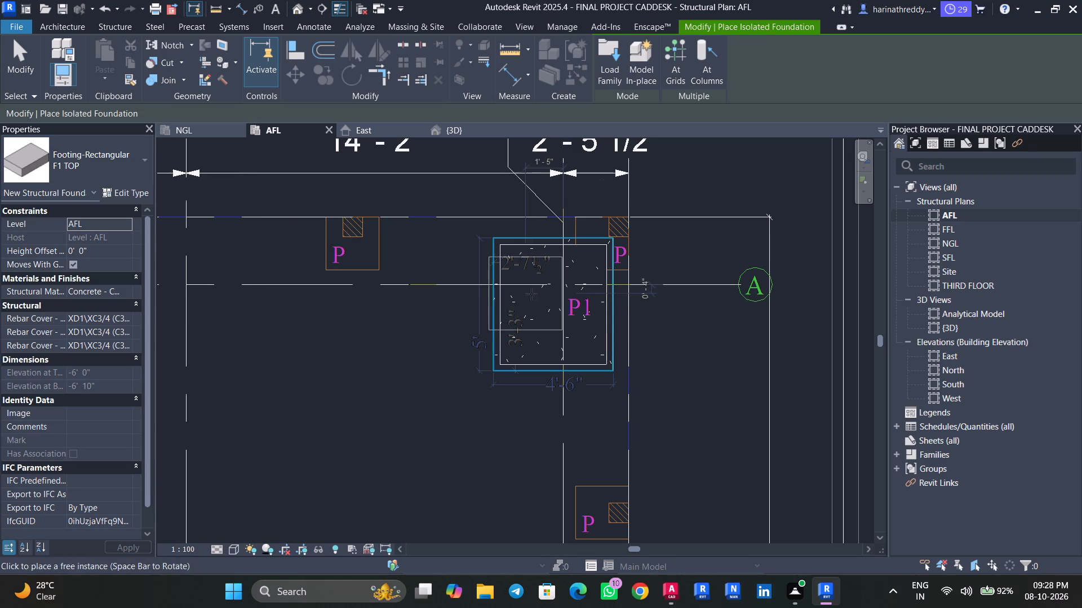
{"action": "scroll", "coordinate": [566, 315], "scroll_direction": "up", "scroll_amount": 6}
{"action": "key", "text": "space"}
{"action": "key", "text": "space"}
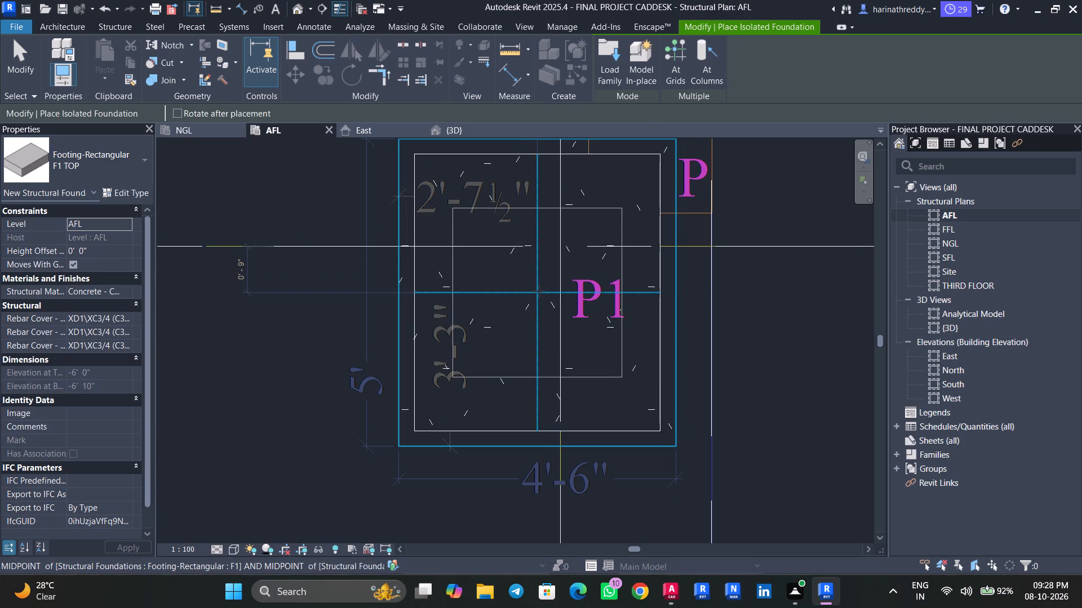
{"action": "left_click", "coordinate": [539, 291]}
{"action": "key", "text": "Escape"}
{"action": "key", "text": "Escape"}
{"action": "key", "text": "Escape"}
{"action": "key", "text": "Escape"}
{"action": "key", "text": "Escape"}
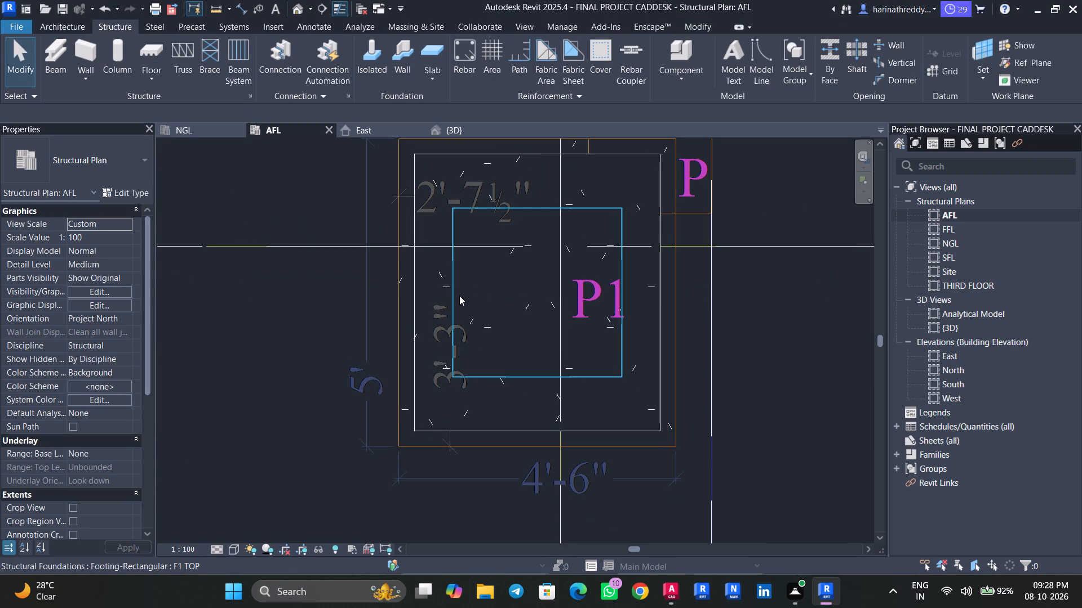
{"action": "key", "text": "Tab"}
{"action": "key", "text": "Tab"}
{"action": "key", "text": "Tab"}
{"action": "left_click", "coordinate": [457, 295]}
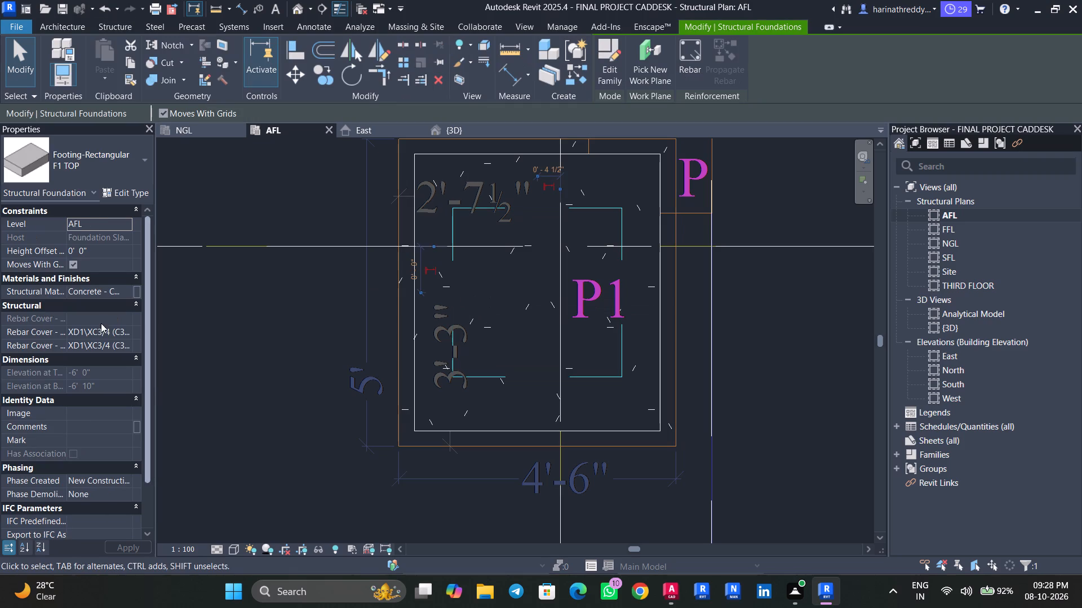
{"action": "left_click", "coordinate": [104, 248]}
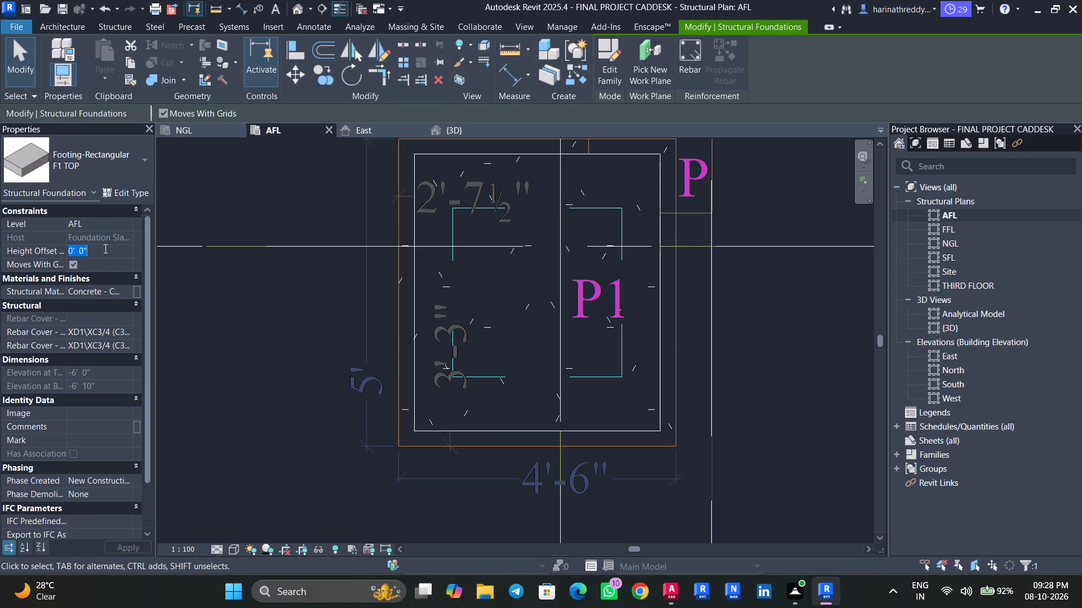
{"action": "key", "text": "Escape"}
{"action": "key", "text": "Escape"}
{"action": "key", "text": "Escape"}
Check the foundation thickness of the F1 footing at P1 near grid 7 in its type properties.
{"action": "left_click", "coordinate": [422, 213]}
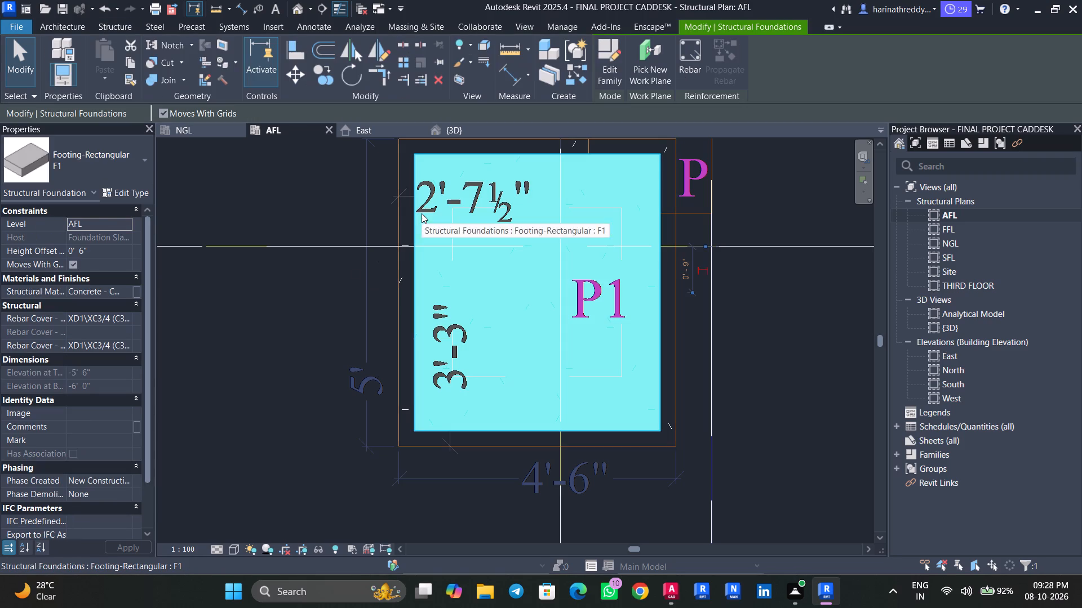
{"action": "left_click", "coordinate": [122, 189]}
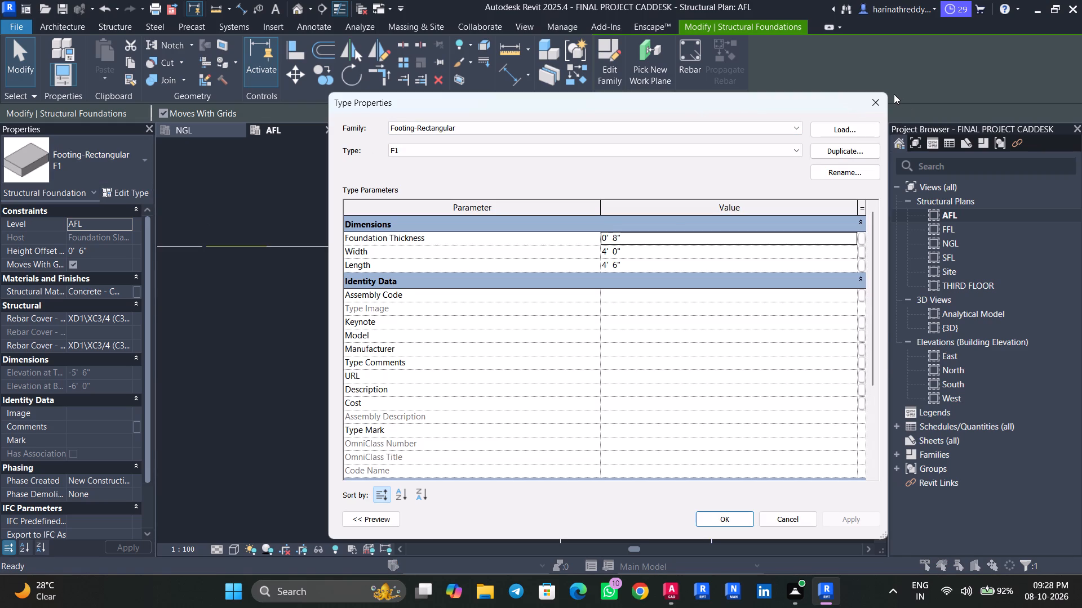
{"action": "left_click", "coordinate": [877, 100]}
{"action": "key", "text": "Escape"}
{"action": "key", "text": "Escape"}
Set the height offset of the F1 TOP footing at P1 near grid 7 to 14".
{"action": "left_click", "coordinate": [498, 208]}
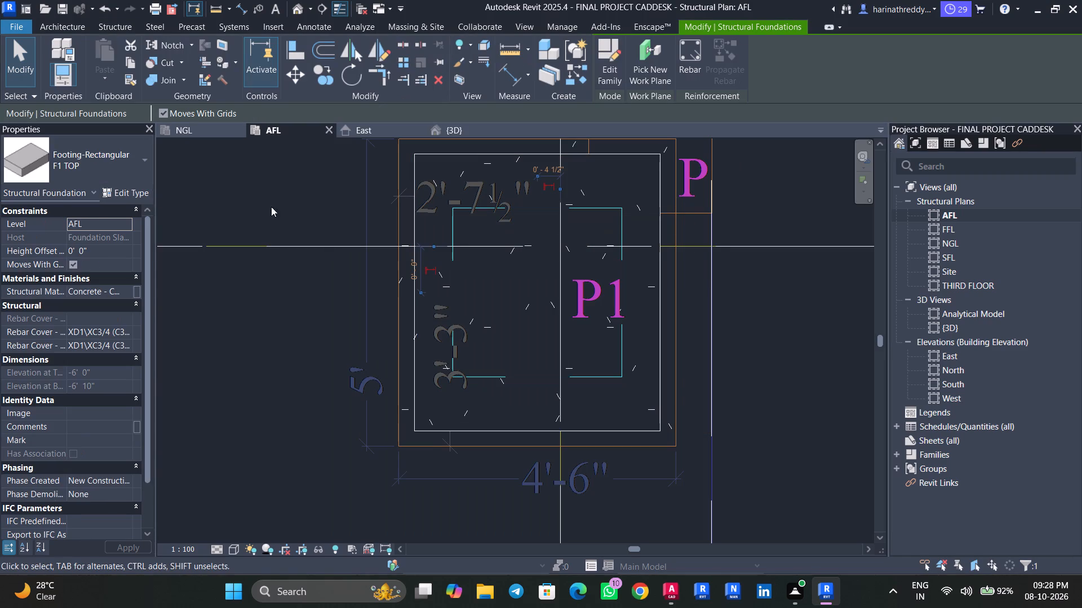
{"action": "left_click", "coordinate": [109, 252]}
{"action": "type", "text": "14\""}
{"action": "key", "text": "Return"}
{"action": "key", "text": "Escape"}
{"action": "key", "text": "Escape"}
{"action": "key", "text": "Escape"}
Open the default 3D view and look over the footings and PCC slabs along grid A from above.
{"action": "scroll", "coordinate": [290, 334], "scroll_direction": "down", "scroll_amount": 7}
{"action": "scroll", "coordinate": [290, 334], "scroll_direction": "up", "scroll_amount": 1}
{"action": "scroll", "coordinate": [290, 334], "scroll_direction": "down", "scroll_amount": 2}
{"action": "scroll", "coordinate": [290, 334], "scroll_direction": "up", "scroll_amount": 3}
{"action": "scroll", "coordinate": [290, 334], "scroll_direction": "down", "scroll_amount": 1}
{"action": "scroll", "coordinate": [290, 334], "scroll_direction": "up", "scroll_amount": 1}
{"action": "middle_click_drag", "start_coordinate": [414, 356], "coordinate": [420, 354]}
{"action": "middle_click", "coordinate": [420, 354]}
{"action": "scroll", "coordinate": [358, 401], "scroll_direction": "down", "scroll_amount": 5}
{"action": "middle_click_drag", "start_coordinate": [287, 454], "coordinate": [362, 384]}
{"action": "middle_click_drag", "start_coordinate": [380, 372], "coordinate": [438, 333]}
{"action": "scroll", "coordinate": [438, 333], "scroll_direction": "down", "scroll_amount": 6}
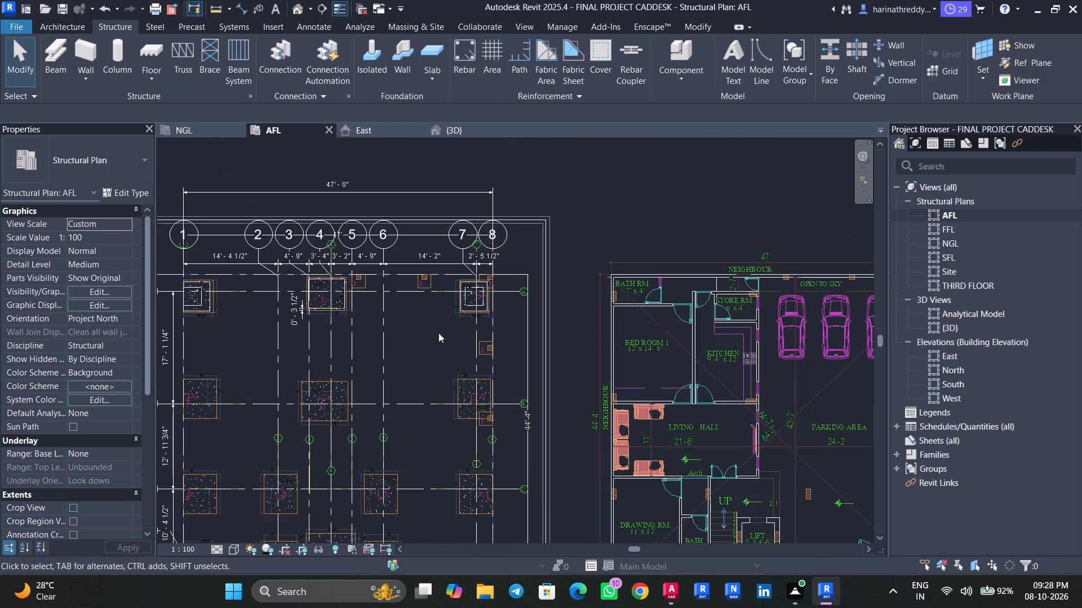
{"action": "scroll", "coordinate": [438, 333], "scroll_direction": "down", "scroll_amount": 4}
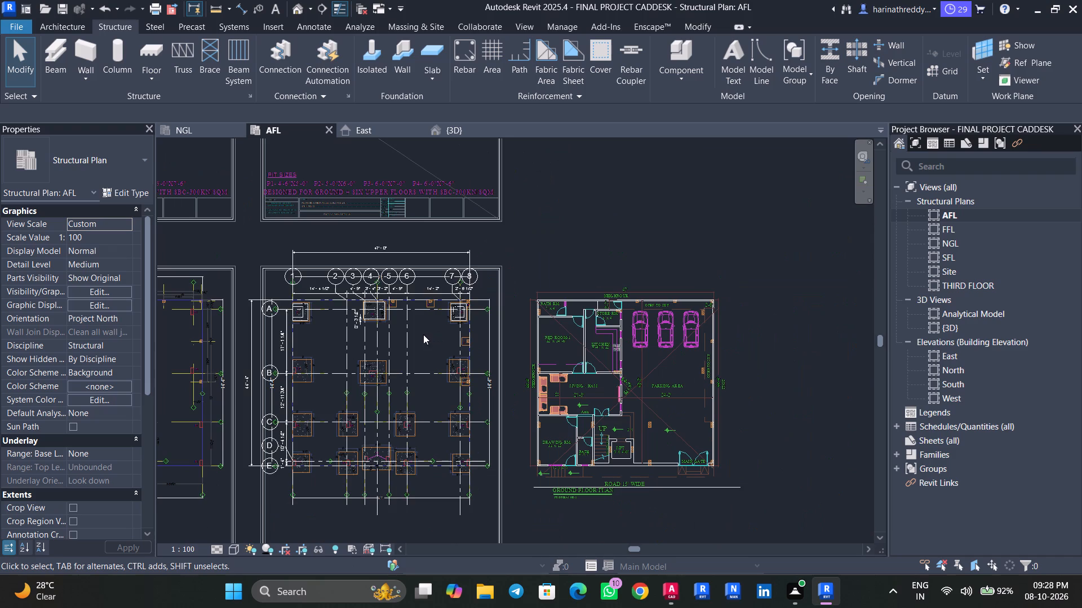
{"action": "left_click", "coordinate": [296, 16]}
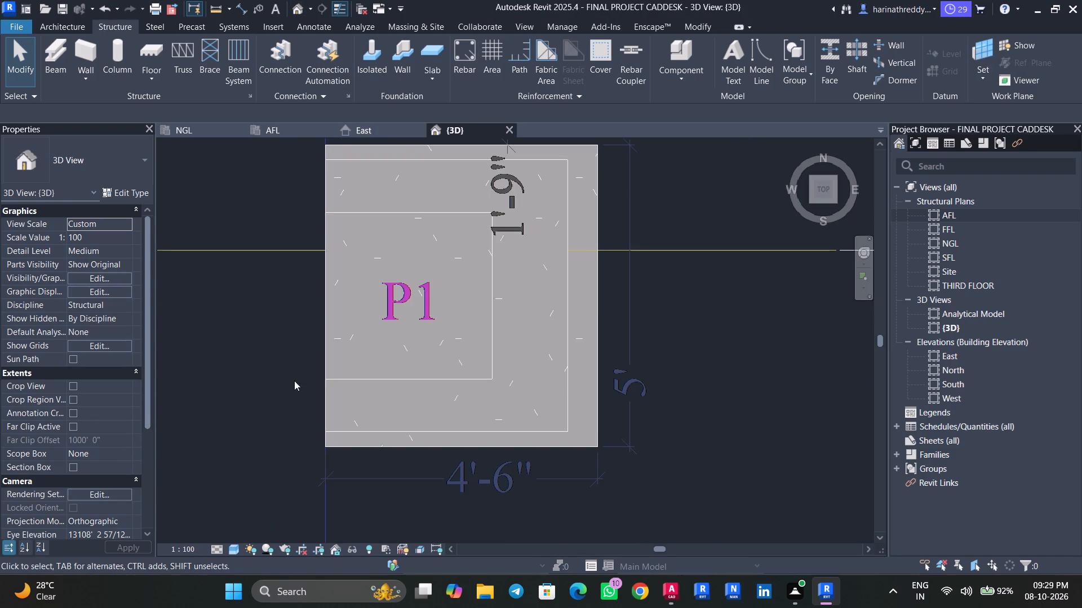
{"action": "scroll", "coordinate": [282, 401], "scroll_direction": "down", "scroll_amount": 5}
{"action": "middle_click_drag", "start_coordinate": [282, 409], "coordinate": [278, 424], "text": "shift"}
{"action": "scroll", "coordinate": [278, 425], "scroll_direction": "down", "scroll_amount": 8}
{"action": "scroll", "coordinate": [278, 424], "scroll_direction": "up", "scroll_amount": 1}
{"action": "scroll", "coordinate": [278, 424], "scroll_direction": "down", "scroll_amount": 3}
{"action": "left_click", "coordinate": [827, 194]}
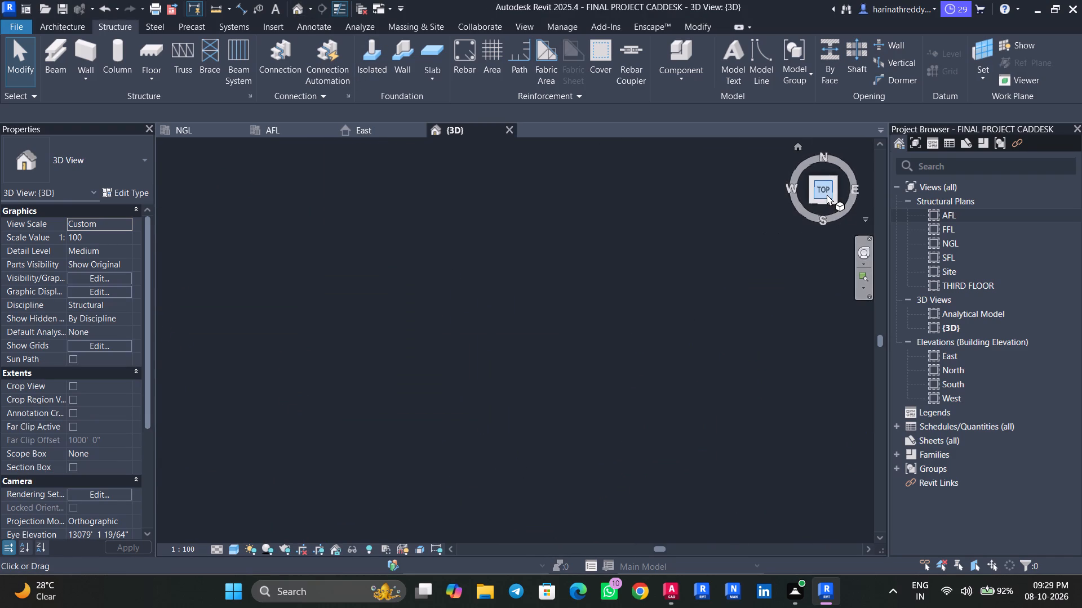
{"action": "scroll", "coordinate": [564, 257], "scroll_direction": "down", "scroll_amount": 1}
{"action": "scroll", "coordinate": [564, 257], "scroll_direction": "up", "scroll_amount": 1}
{"action": "scroll", "coordinate": [564, 257], "scroll_direction": "down", "scroll_amount": 7}
{"action": "scroll", "coordinate": [604, 328], "scroll_direction": "up", "scroll_amount": 6}
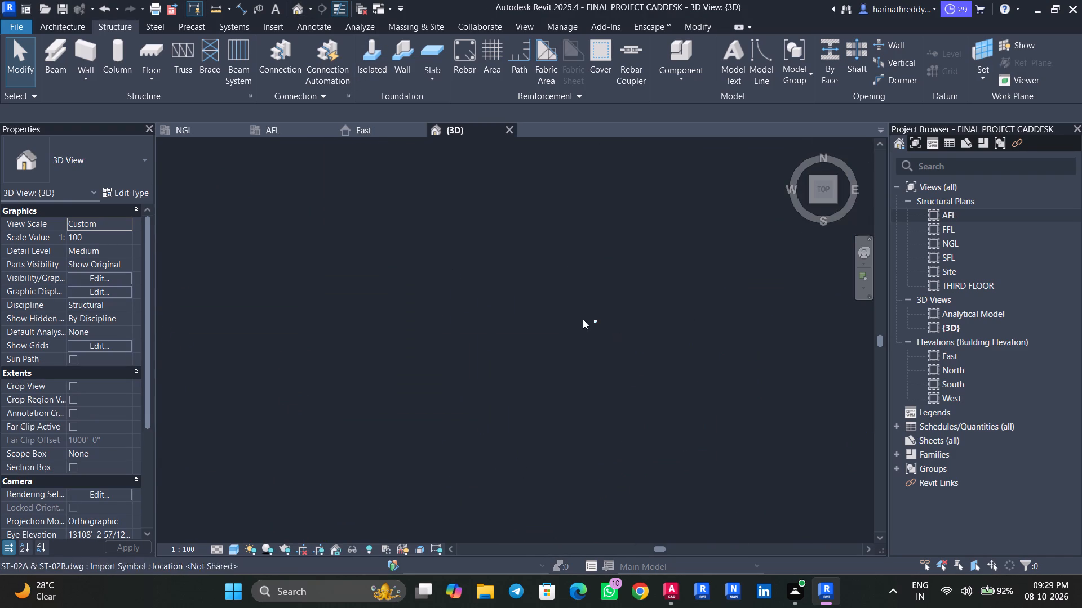
{"action": "scroll", "coordinate": [583, 319], "scroll_direction": "up", "scroll_amount": 8}
{"action": "scroll", "coordinate": [610, 329], "scroll_direction": "down", "scroll_amount": 1}
{"action": "scroll", "coordinate": [608, 328], "scroll_direction": "up", "scroll_amount": 1}
{"action": "scroll", "coordinate": [607, 327], "scroll_direction": "down", "scroll_amount": 1}
{"action": "scroll", "coordinate": [601, 321], "scroll_direction": "up", "scroll_amount": 13}
{"action": "scroll", "coordinate": [593, 315], "scroll_direction": "down", "scroll_amount": 1}
{"action": "scroll", "coordinate": [593, 315], "scroll_direction": "up", "scroll_amount": 5}
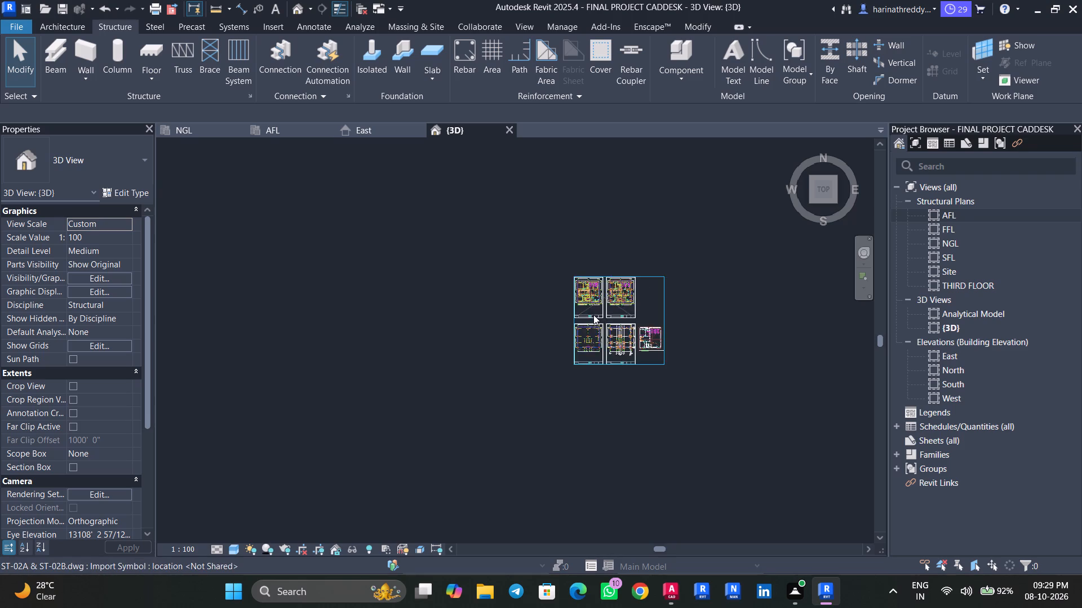
{"action": "scroll", "coordinate": [593, 315], "scroll_direction": "up", "scroll_amount": 2}
{"action": "scroll", "coordinate": [596, 315], "scroll_direction": "down", "scroll_amount": 1}
{"action": "scroll", "coordinate": [596, 315], "scroll_direction": "up", "scroll_amount": 4}
{"action": "scroll", "coordinate": [597, 315], "scroll_direction": "down", "scroll_amount": 1}
{"action": "scroll", "coordinate": [597, 315], "scroll_direction": "up", "scroll_amount": 13}
{"action": "middle_click_drag", "start_coordinate": [598, 314], "coordinate": [536, 269]}
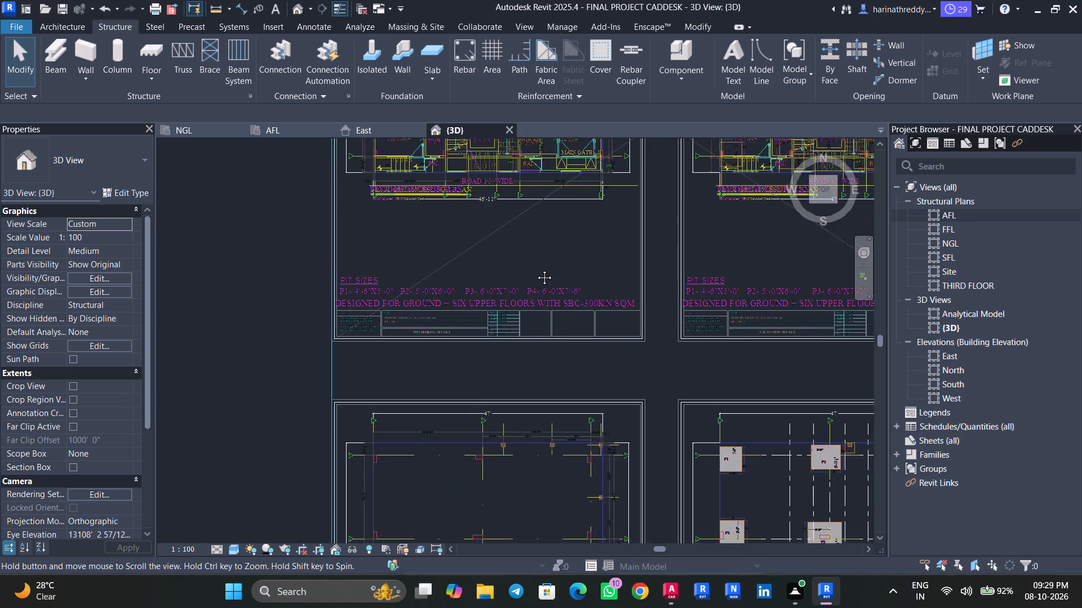
{"action": "middle_click_drag", "start_coordinate": [536, 269], "coordinate": [464, 186]}
{"action": "scroll", "coordinate": [636, 374], "scroll_direction": "up", "scroll_amount": 9}
{"action": "middle_click_drag", "start_coordinate": [628, 366], "coordinate": [611, 348]}
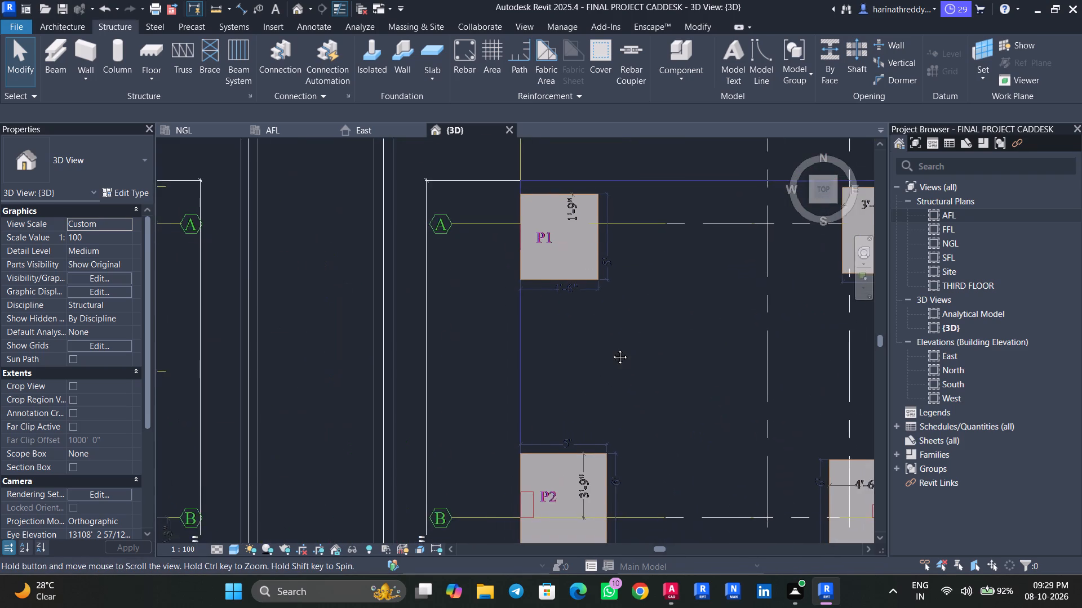
{"action": "middle_click_drag", "start_coordinate": [611, 348], "coordinate": [604, 339]}
{"action": "scroll", "coordinate": [595, 311], "scroll_direction": "up", "scroll_amount": 4}
{"action": "middle_click_drag", "start_coordinate": [644, 310], "coordinate": [628, 321]}
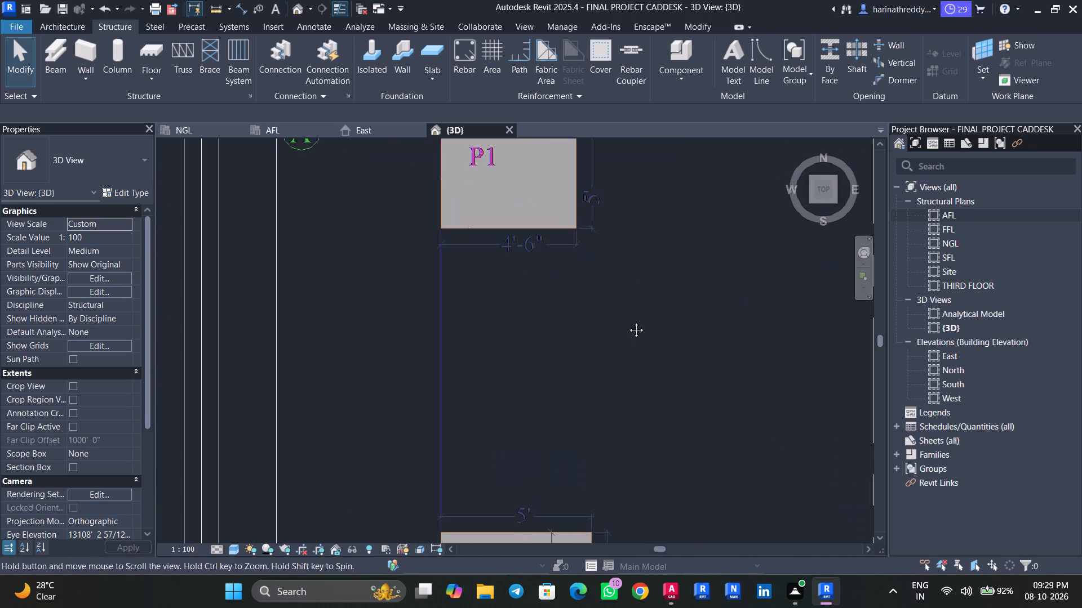
{"action": "middle_click_drag", "start_coordinate": [628, 321], "coordinate": [555, 363]}
{"action": "middle_click", "coordinate": [555, 363], "text": "shift"}
{"action": "middle_click", "coordinate": [554, 358], "text": "shift"}
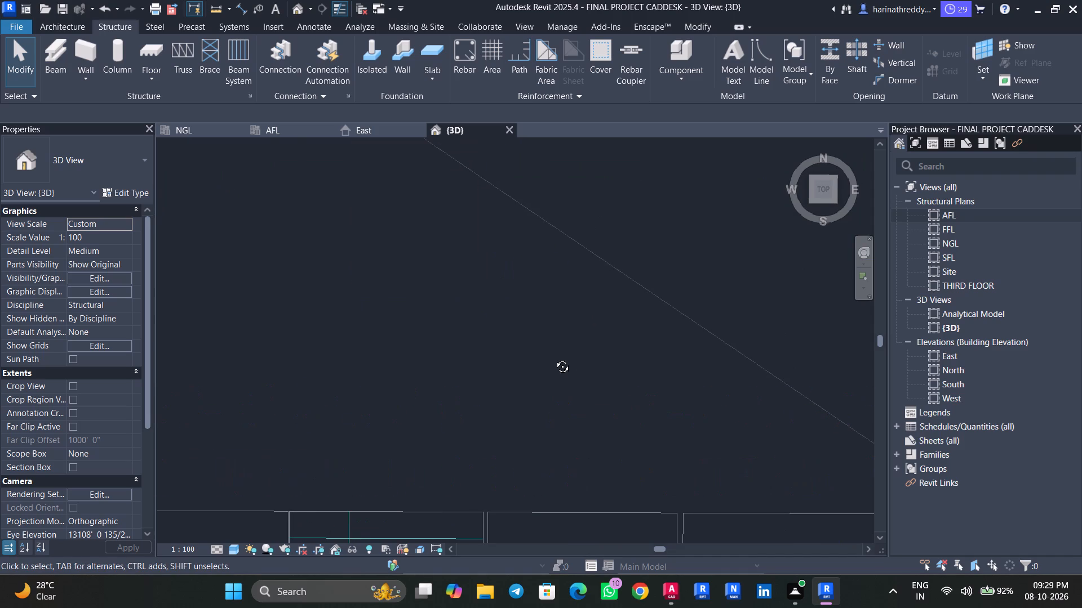
Turn the 3D view to a corner orientation and examine the footings and PCC slabs across the whole grid.
{"action": "left_click", "coordinate": [810, 204]}
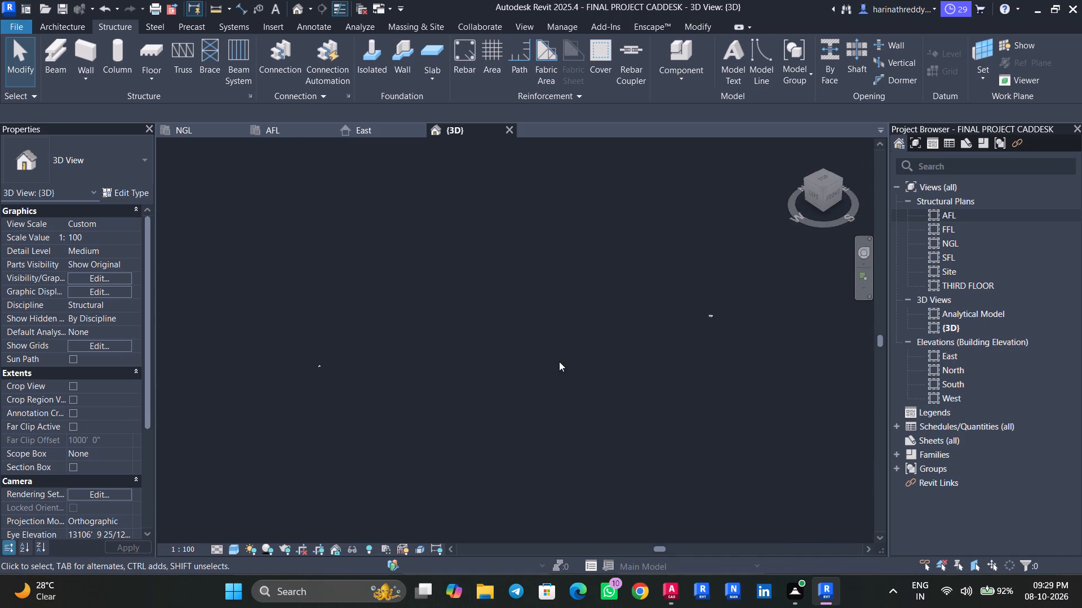
{"action": "scroll", "coordinate": [722, 305], "scroll_direction": "up", "scroll_amount": 16}
{"action": "scroll", "coordinate": [690, 343], "scroll_direction": "down", "scroll_amount": 1}
{"action": "scroll", "coordinate": [690, 343], "scroll_direction": "up", "scroll_amount": 10}
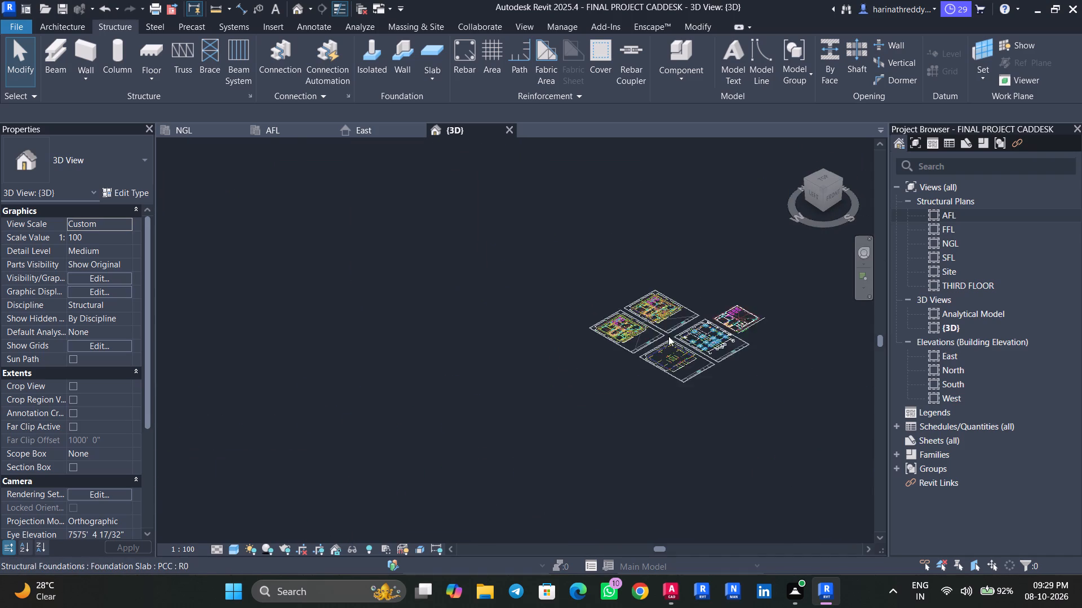
{"action": "scroll", "coordinate": [668, 336], "scroll_direction": "up", "scroll_amount": 17}
{"action": "scroll", "coordinate": [702, 347], "scroll_direction": "down", "scroll_amount": 1}
{"action": "scroll", "coordinate": [702, 347], "scroll_direction": "up", "scroll_amount": 3}
{"action": "middle_click_drag", "start_coordinate": [700, 346], "coordinate": [428, 377]}
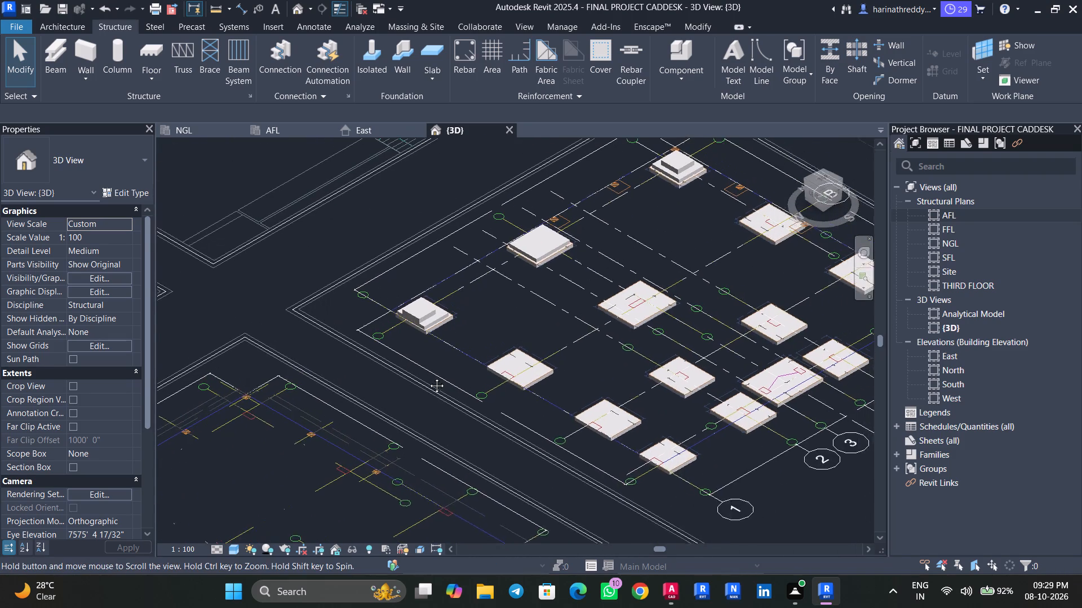
{"action": "middle_click_drag", "start_coordinate": [428, 377], "coordinate": [427, 377]}
{"action": "scroll", "coordinate": [427, 378], "scroll_direction": "up", "scroll_amount": 5}
{"action": "left_click", "coordinate": [425, 422]}
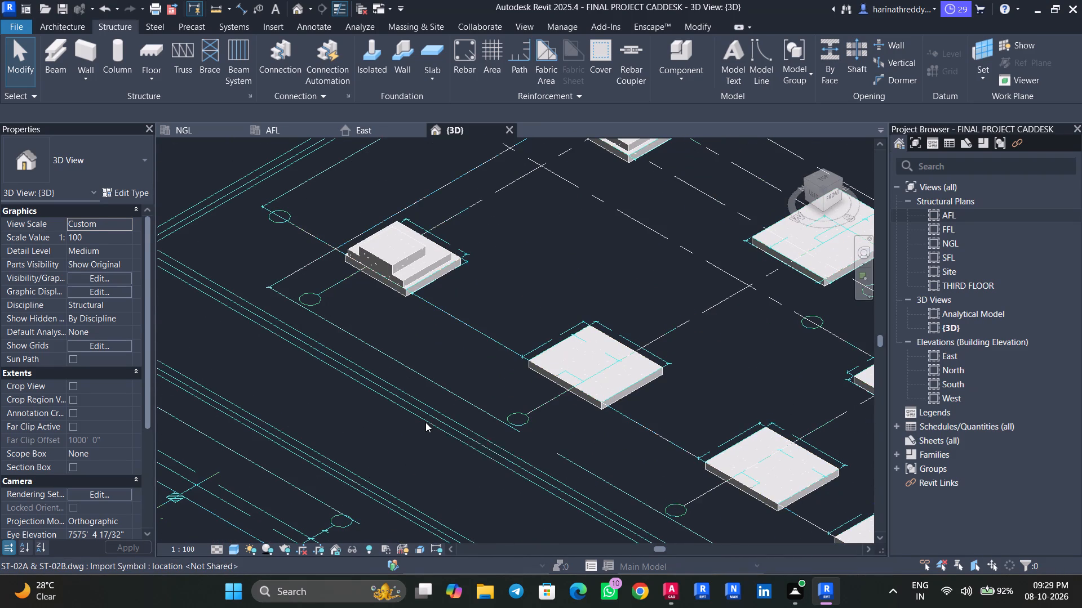
{"action": "left_click", "coordinate": [438, 66]}
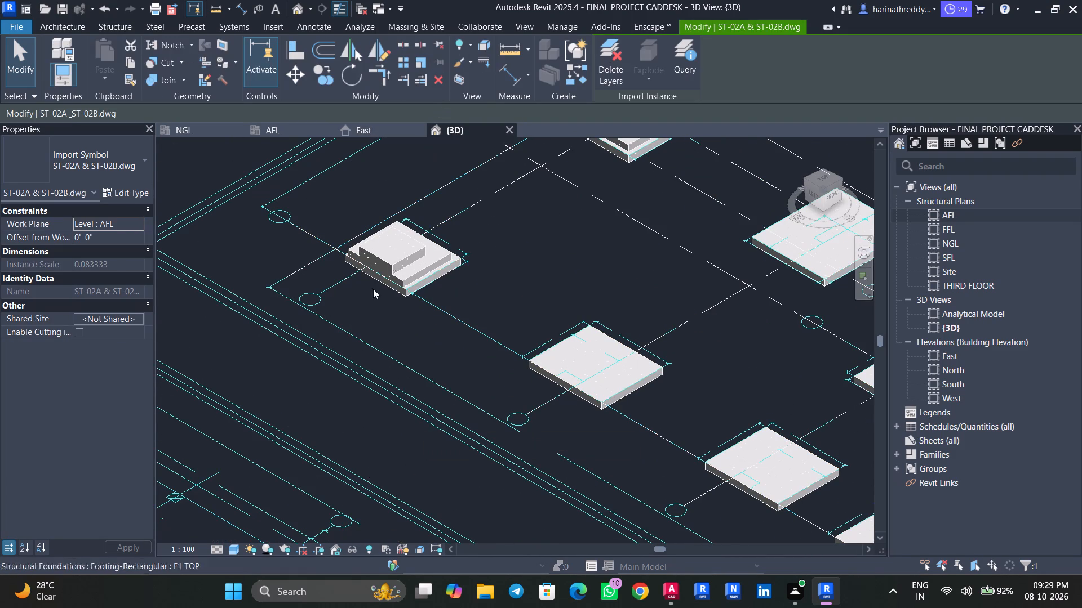
{"action": "scroll", "coordinate": [310, 343], "scroll_direction": "down", "scroll_amount": 10}
{"action": "scroll", "coordinate": [450, 328], "scroll_direction": "up", "scroll_amount": 2}
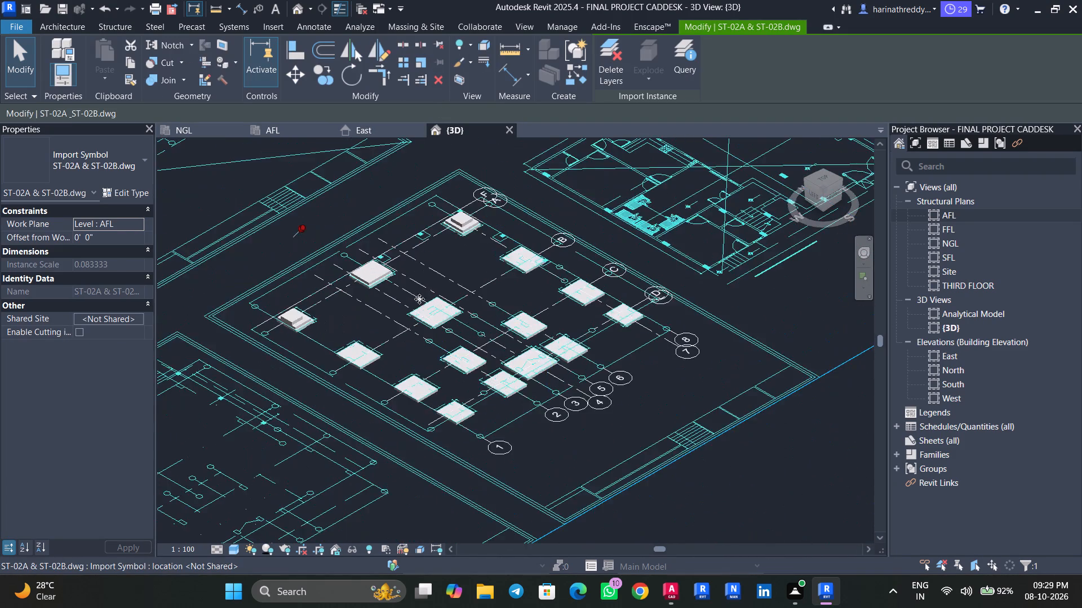
{"action": "scroll", "coordinate": [410, 293], "scroll_direction": "up", "scroll_amount": 10}
{"action": "scroll", "coordinate": [325, 317], "scroll_direction": "down", "scroll_amount": 1}
{"action": "scroll", "coordinate": [325, 317], "scroll_direction": "up", "scroll_amount": 1}
{"action": "scroll", "coordinate": [325, 317], "scroll_direction": "down", "scroll_amount": 4}
{"action": "scroll", "coordinate": [325, 317], "scroll_direction": "up", "scroll_amount": 1}
{"action": "scroll", "coordinate": [325, 317], "scroll_direction": "down", "scroll_amount": 1}
{"action": "scroll", "coordinate": [325, 317], "scroll_direction": "up", "scroll_amount": 1}
{"action": "scroll", "coordinate": [325, 317], "scroll_direction": "down", "scroll_amount": 1}
{"action": "middle_click_drag", "start_coordinate": [326, 358], "coordinate": [344, 284], "text": "shift"}
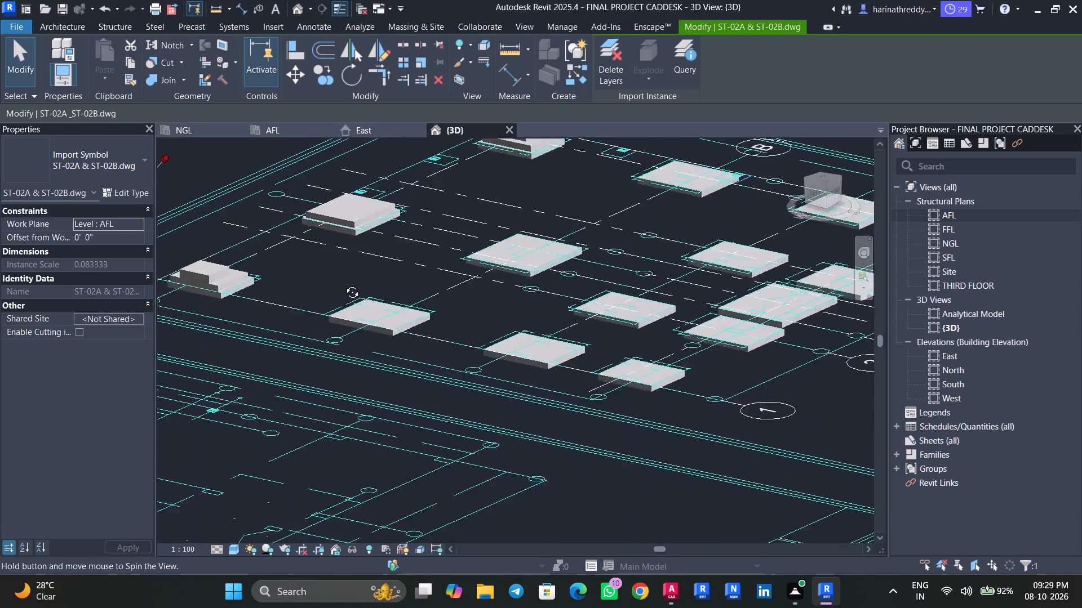
{"action": "middle_click_drag", "start_coordinate": [344, 284], "coordinate": [300, 329], "text": "shift"}
{"action": "scroll", "coordinate": [301, 334], "scroll_direction": "down", "scroll_amount": 10}
{"action": "middle_click_drag", "start_coordinate": [565, 423], "coordinate": [595, 373], "text": "shift"}
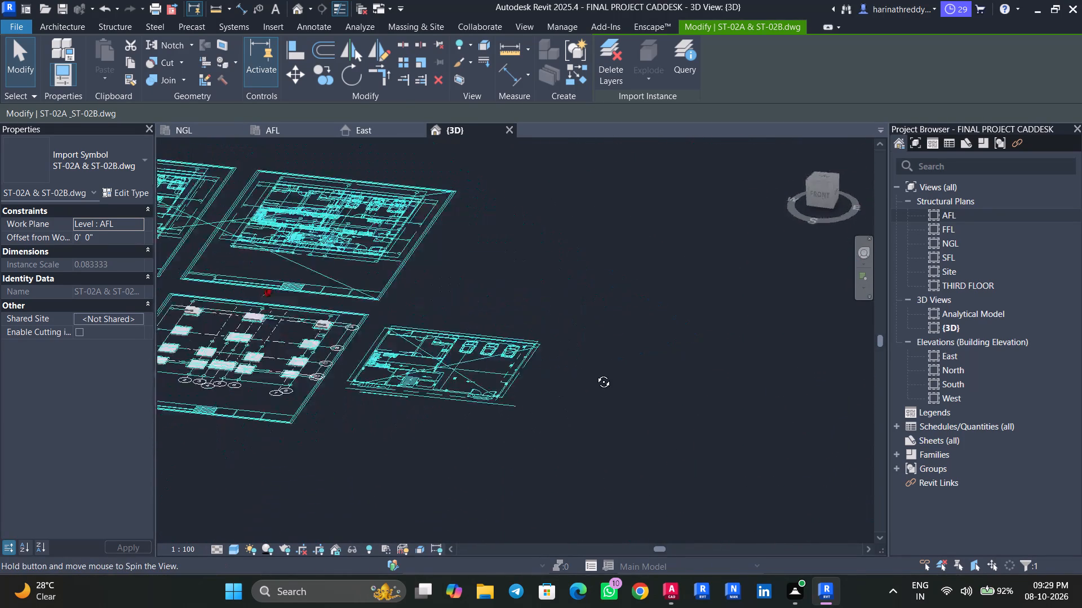
{"action": "middle_click_drag", "start_coordinate": [595, 373], "coordinate": [691, 400], "text": "shift"}
{"action": "scroll", "coordinate": [586, 400], "scroll_direction": "down", "scroll_amount": 8}
{"action": "scroll", "coordinate": [586, 402], "scroll_direction": "up", "scroll_amount": 1}
{"action": "middle_click_drag", "start_coordinate": [589, 427], "coordinate": [494, 428], "text": "shift"}
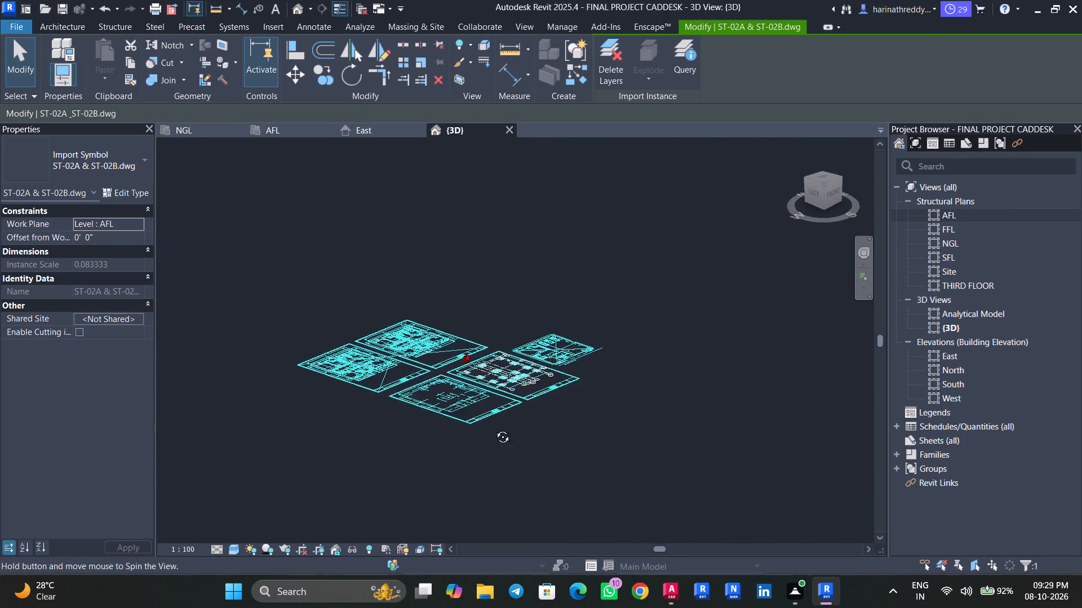
{"action": "middle_click_drag", "start_coordinate": [494, 428], "coordinate": [489, 443], "text": "shift"}
{"action": "scroll", "coordinate": [489, 361], "scroll_direction": "up", "scroll_amount": 3}
{"action": "scroll", "coordinate": [490, 361], "scroll_direction": "down", "scroll_amount": 1}
{"action": "scroll", "coordinate": [490, 361], "scroll_direction": "up", "scroll_amount": 4}
{"action": "scroll", "coordinate": [505, 381], "scroll_direction": "down", "scroll_amount": 3}
{"action": "scroll", "coordinate": [495, 390], "scroll_direction": "up", "scroll_amount": 3}
{"action": "middle_click_drag", "start_coordinate": [490, 392], "coordinate": [492, 449], "text": "shift"}
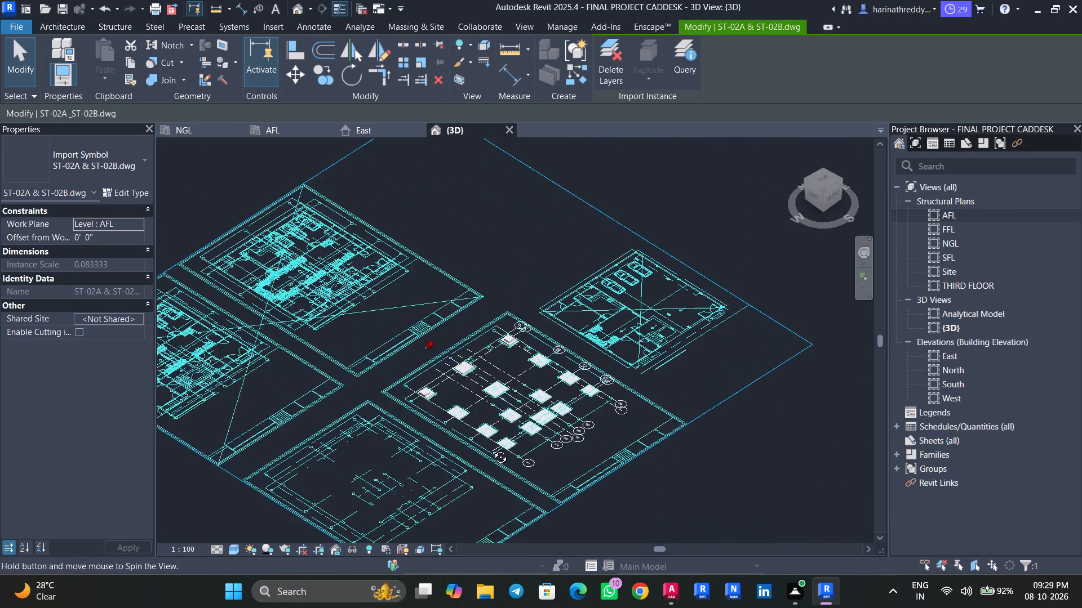
{"action": "middle_click_drag", "start_coordinate": [492, 449], "coordinate": [494, 435], "text": "shift"}
{"action": "scroll", "coordinate": [476, 376], "scroll_direction": "up", "scroll_amount": 17}
{"action": "middle_click_drag", "start_coordinate": [472, 386], "coordinate": [459, 410]}
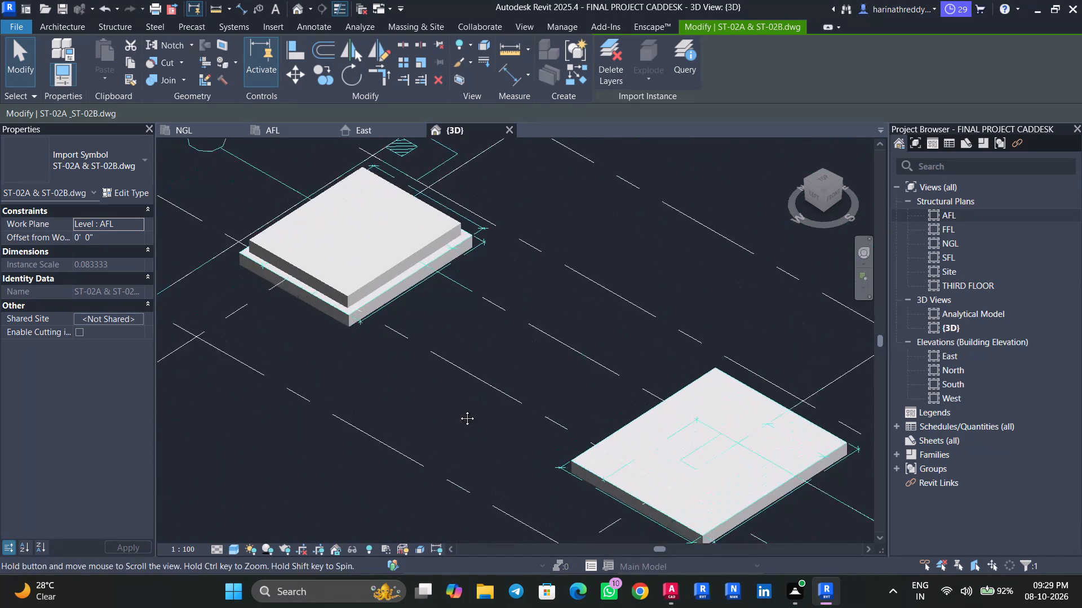
{"action": "middle_click_drag", "start_coordinate": [459, 410], "coordinate": [408, 503]}
Check the F2 footing on its PCC slab along grid A near grid 4 in 3D.
{"action": "left_click", "coordinate": [303, 368]}
{"action": "scroll", "coordinate": [303, 368], "scroll_direction": "down", "scroll_amount": 1}
{"action": "middle_click_drag", "start_coordinate": [396, 336], "coordinate": [384, 455]}
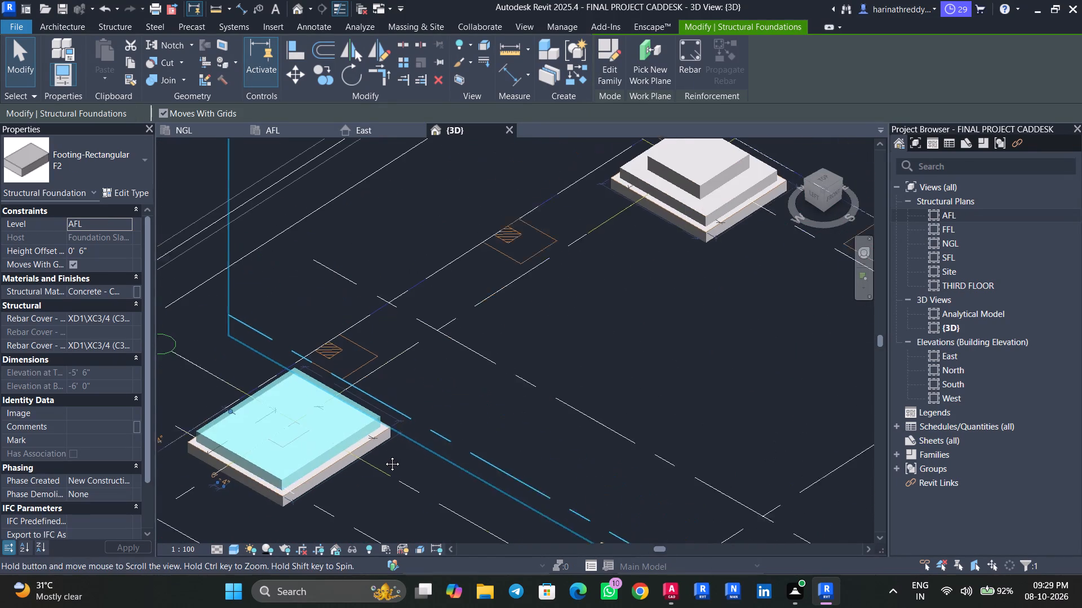
{"action": "middle_click_drag", "start_coordinate": [384, 455], "coordinate": [382, 480]}
{"action": "key", "text": "Escape"}
{"action": "key", "text": "Escape"}
{"action": "left_click", "coordinate": [334, 486]}
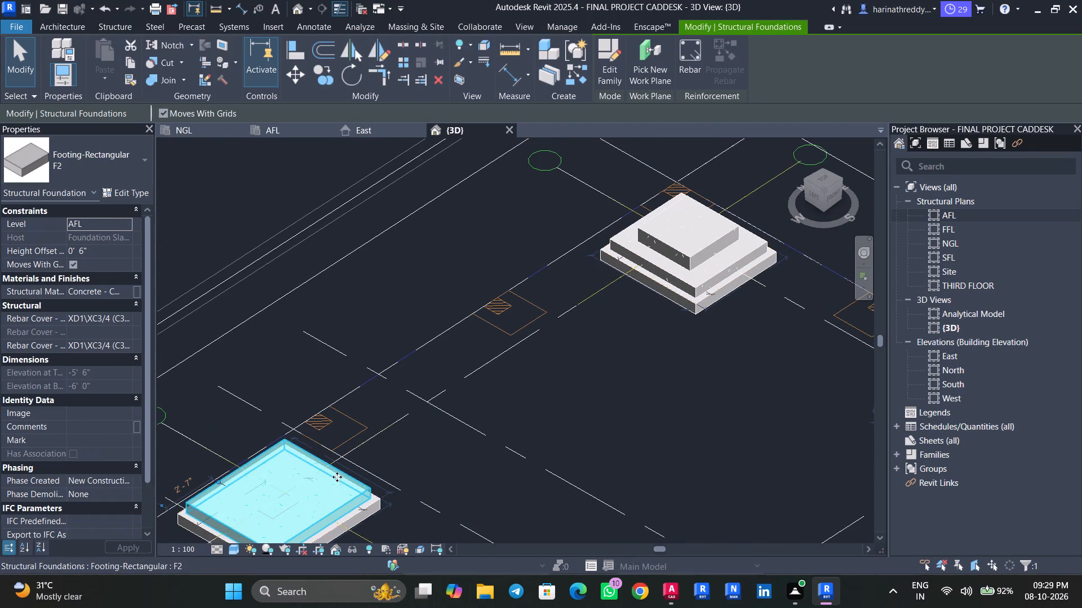
{"action": "key", "text": "Escape"}
{"action": "key", "text": "Escape"}
Examine the PCC slab, F1 and F1 TOP layers at P1 near grid 7 from low side angles.
{"action": "scroll", "coordinate": [696, 253], "scroll_direction": "up", "scroll_amount": 5}
{"action": "scroll", "coordinate": [695, 253], "scroll_direction": "down", "scroll_amount": 1}
{"action": "scroll", "coordinate": [693, 253], "scroll_direction": "up", "scroll_amount": 4}
{"action": "left_click", "coordinate": [693, 253]}
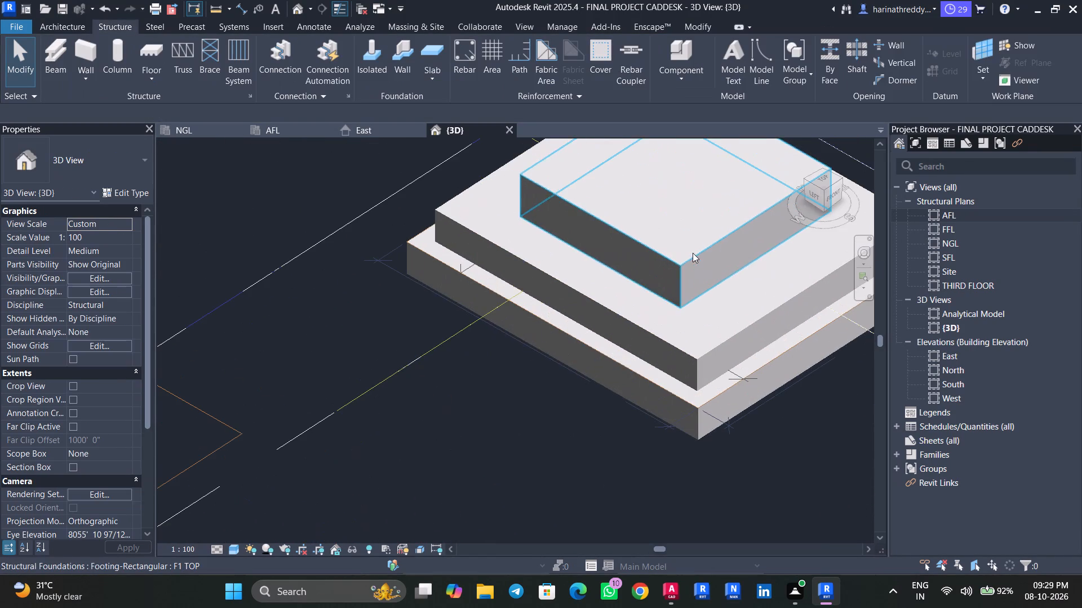
{"action": "key", "text": "Escape"}
{"action": "left_click", "coordinate": [699, 414]}
{"action": "key", "text": "Escape"}
{"action": "left_click", "coordinate": [696, 372]}
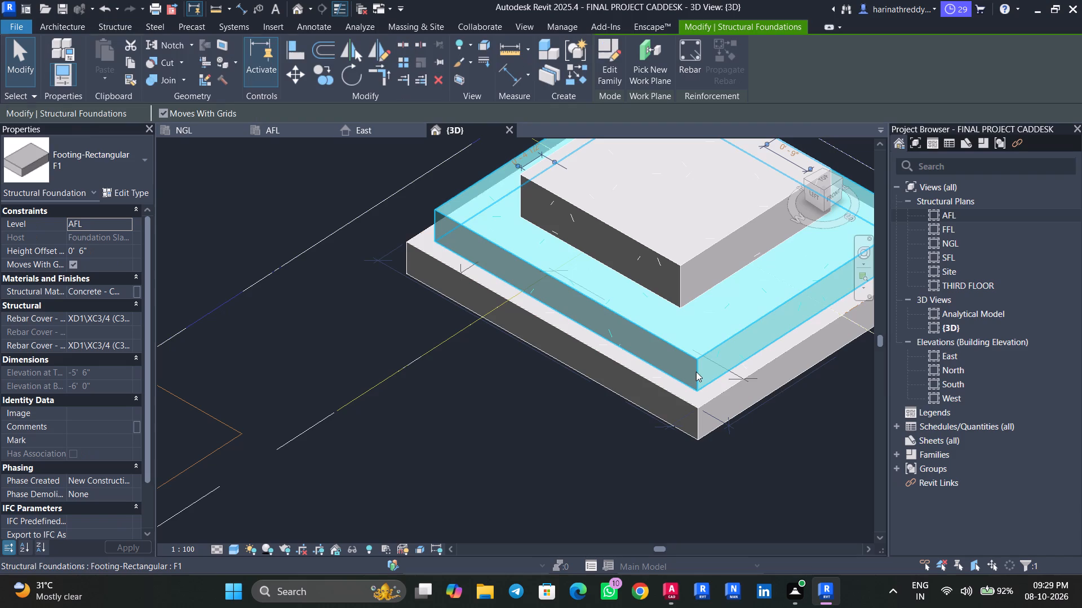
{"action": "middle_click_drag", "start_coordinate": [609, 443], "coordinate": [643, 326], "text": "shift"}
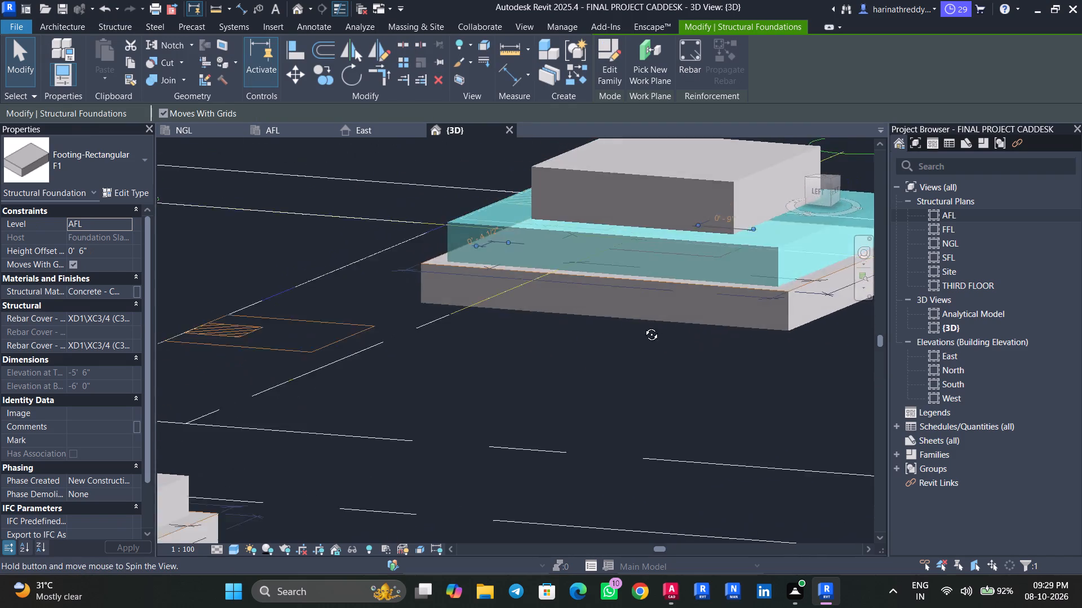
{"action": "middle_click_drag", "start_coordinate": [643, 326], "coordinate": [582, 373], "text": "shift"}
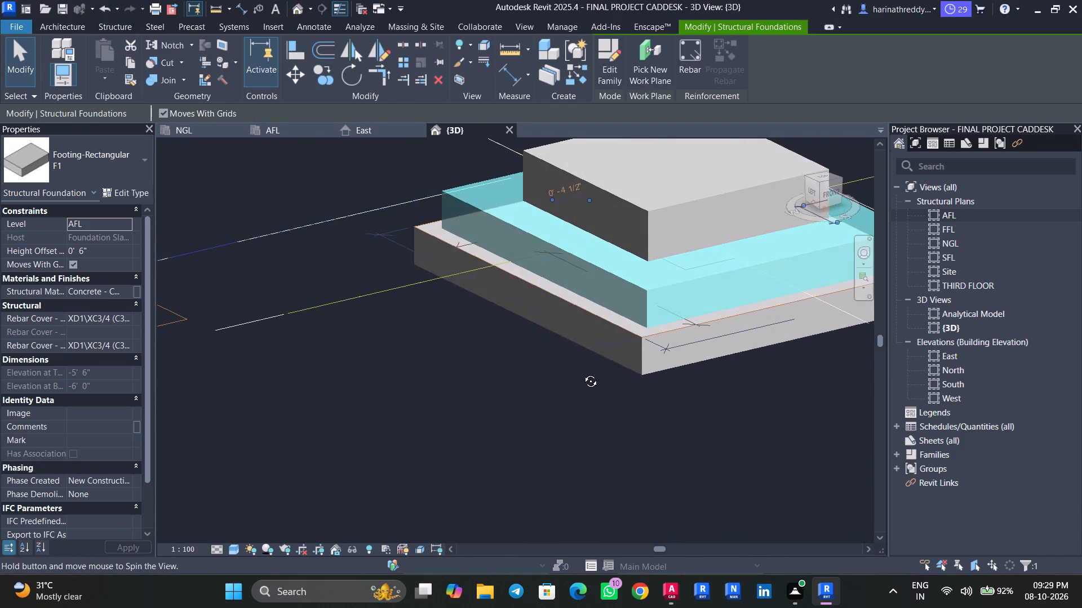
{"action": "middle_click_drag", "start_coordinate": [582, 373], "coordinate": [583, 373], "text": "shift"}
{"action": "middle_click_drag", "start_coordinate": [578, 381], "coordinate": [450, 516]}
Inspect how the F1 TOP footing sits on the F1 footing at P1 near grid 7 in close-up.
{"action": "key", "text": "Escape"}
{"action": "key", "text": "Escape"}
{"action": "left_click", "coordinate": [538, 365]}
{"action": "scroll", "coordinate": [538, 365], "scroll_direction": "up", "scroll_amount": 5}
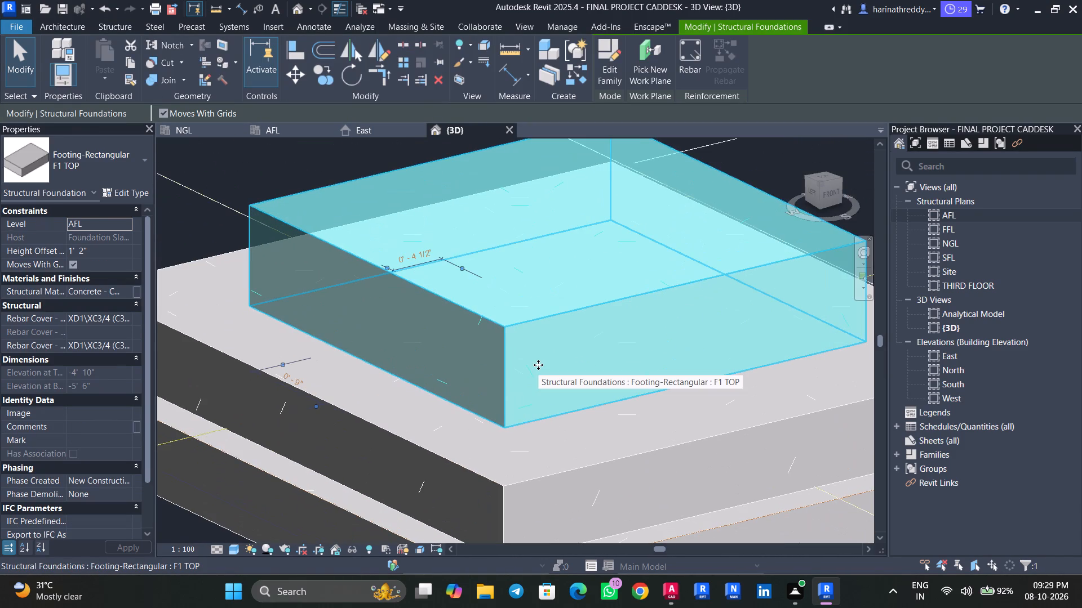
{"action": "key", "text": "Escape"}
{"action": "key", "text": "Escape"}
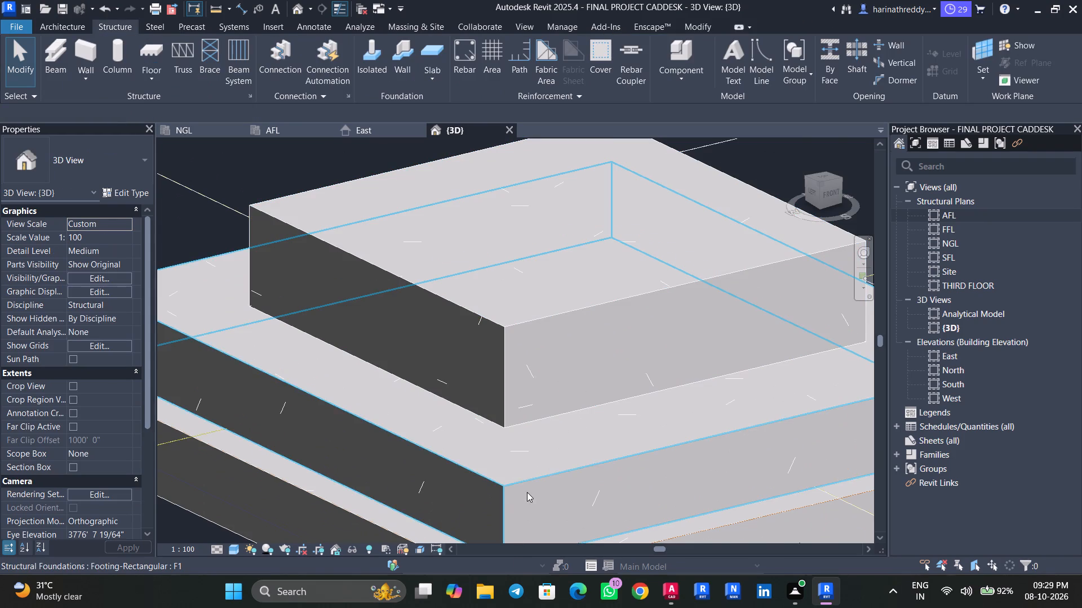
{"action": "left_click", "coordinate": [527, 492]}
{"action": "scroll", "coordinate": [514, 473], "scroll_direction": "down", "scroll_amount": 3}
{"action": "middle_click_drag", "start_coordinate": [514, 473], "coordinate": [516, 415]}
{"action": "key", "text": "Escape"}
{"action": "key", "text": "Escape"}
{"action": "scroll", "coordinate": [411, 475], "scroll_direction": "down", "scroll_amount": 4}
{"action": "scroll", "coordinate": [411, 472], "scroll_direction": "up", "scroll_amount": 1}
{"action": "scroll", "coordinate": [411, 472], "scroll_direction": "down", "scroll_amount": 1}
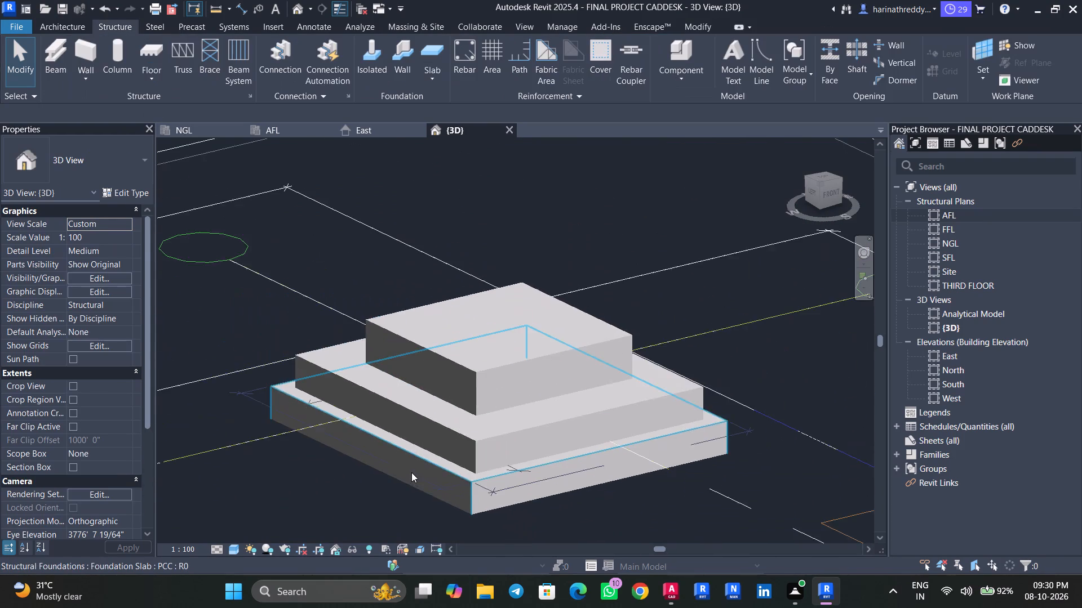
Examine the stepped footing at the grid A corner and the whole foundation layout in 3D.
{"action": "scroll", "coordinate": [411, 472], "scroll_direction": "down", "scroll_amount": 1}
{"action": "scroll", "coordinate": [411, 472], "scroll_direction": "up", "scroll_amount": 1}
{"action": "scroll", "coordinate": [411, 472], "scroll_direction": "down", "scroll_amount": 5}
{"action": "middle_click_drag", "start_coordinate": [406, 510], "coordinate": [561, 516], "text": "shift"}
{"action": "scroll", "coordinate": [561, 509], "scroll_direction": "down", "scroll_amount": 2}
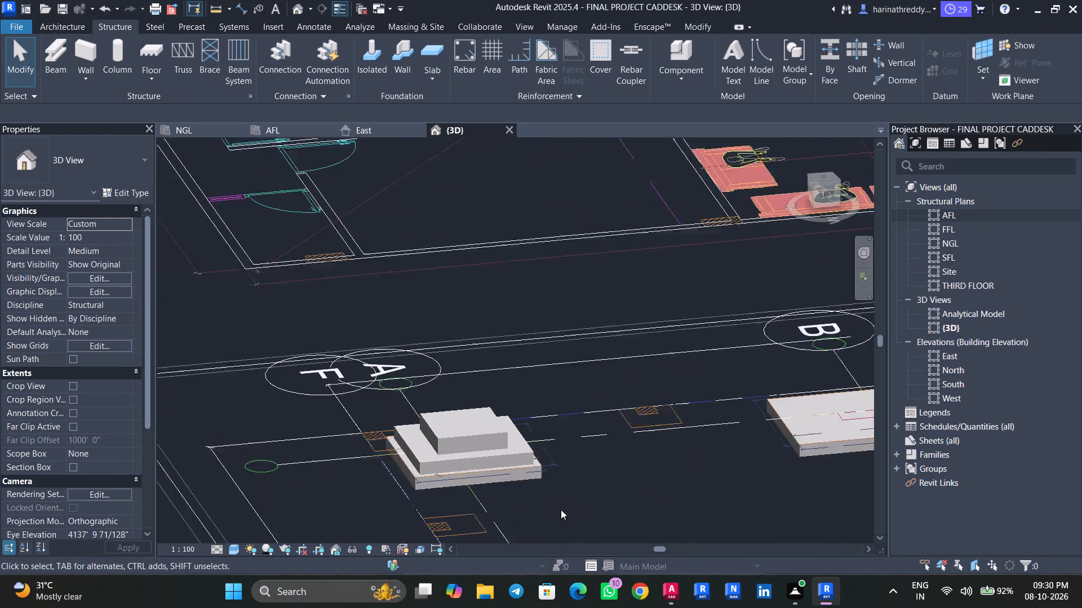
{"action": "scroll", "coordinate": [561, 509], "scroll_direction": "down", "scroll_amount": 4}
{"action": "middle_click_drag", "start_coordinate": [609, 511], "coordinate": [380, 288]}
{"action": "scroll", "coordinate": [380, 288], "scroll_direction": "up", "scroll_amount": 1}
{"action": "scroll", "coordinate": [380, 288], "scroll_direction": "down", "scroll_amount": 1}
{"action": "scroll", "coordinate": [584, 363], "scroll_direction": "down", "scroll_amount": 8}
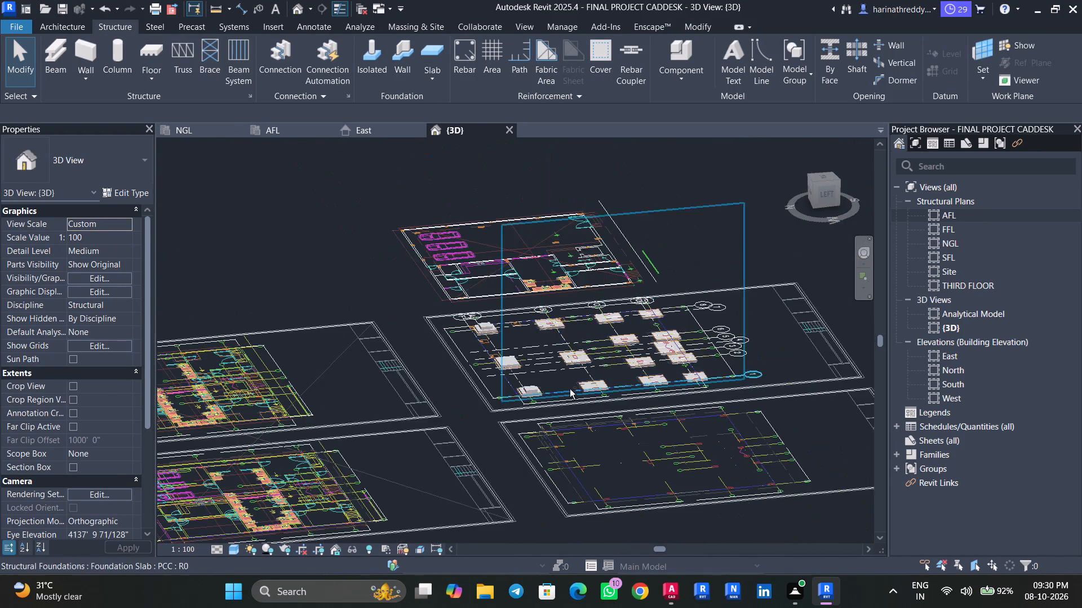
Examine the PCC slabs around grids 3 and 4 that have no footings on them in 3D.
{"action": "middle_click_drag", "start_coordinate": [598, 395], "coordinate": [673, 400], "text": "shift"}
{"action": "scroll", "coordinate": [642, 332], "scroll_direction": "up", "scroll_amount": 5}
{"action": "scroll", "coordinate": [631, 332], "scroll_direction": "down", "scroll_amount": 1}
{"action": "scroll", "coordinate": [630, 332], "scroll_direction": "up", "scroll_amount": 1}
{"action": "scroll", "coordinate": [629, 332], "scroll_direction": "down", "scroll_amount": 1}
{"action": "scroll", "coordinate": [626, 333], "scroll_direction": "up", "scroll_amount": 12}
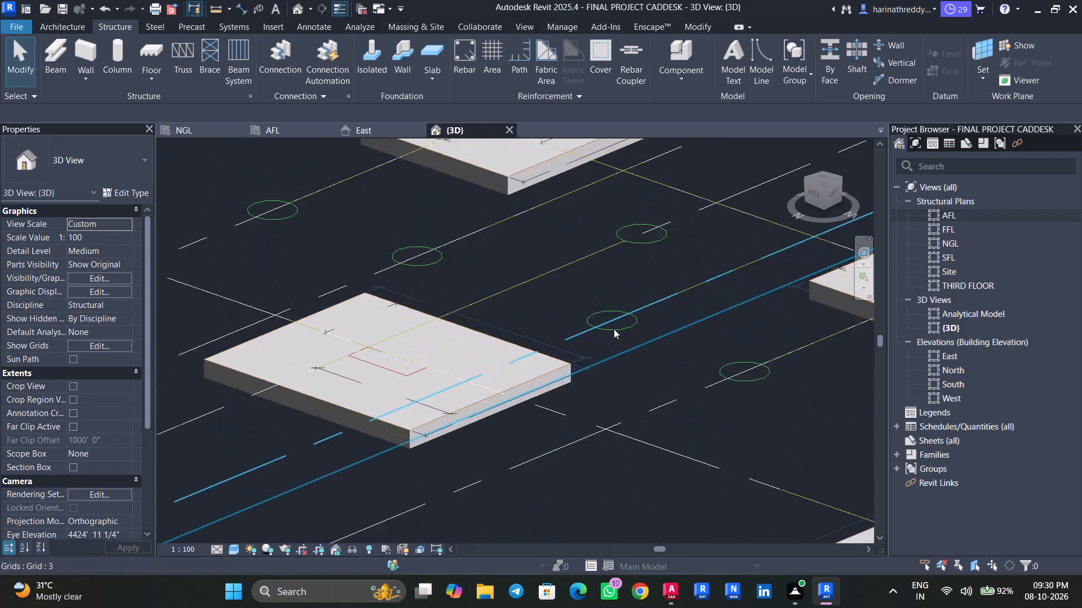
{"action": "middle_click_drag", "start_coordinate": [612, 332], "coordinate": [578, 491]}
{"action": "scroll", "coordinate": [603, 363], "scroll_direction": "up", "scroll_amount": 5}
{"action": "middle_click_drag", "start_coordinate": [602, 362], "coordinate": [591, 412]}
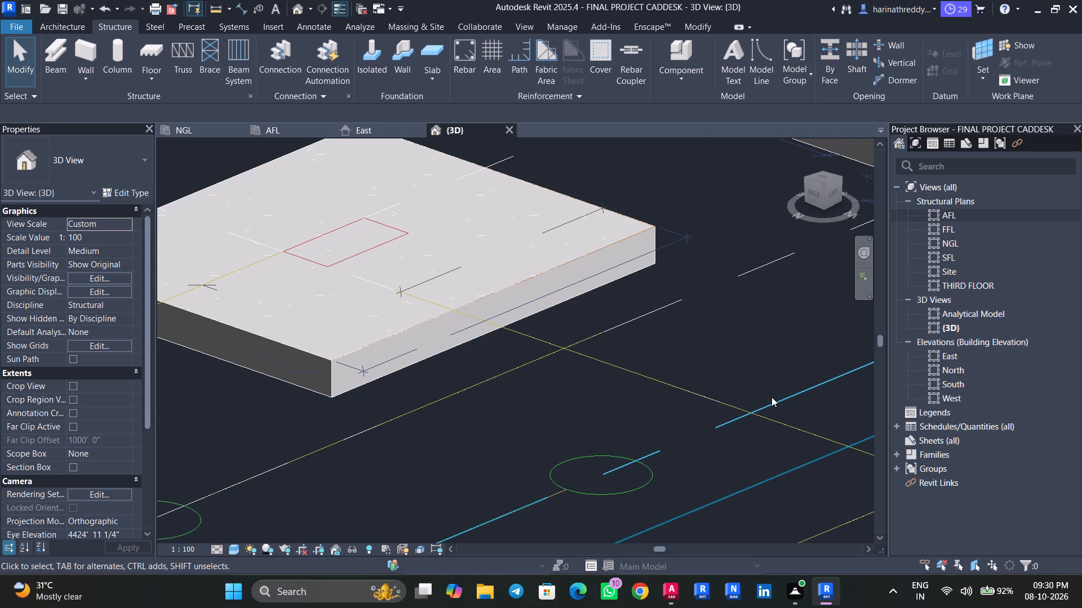
{"action": "scroll", "coordinate": [771, 397], "scroll_direction": "down", "scroll_amount": 7}
{"action": "scroll", "coordinate": [771, 397], "scroll_direction": "up", "scroll_amount": 1}
{"action": "scroll", "coordinate": [771, 397], "scroll_direction": "down", "scroll_amount": 1}
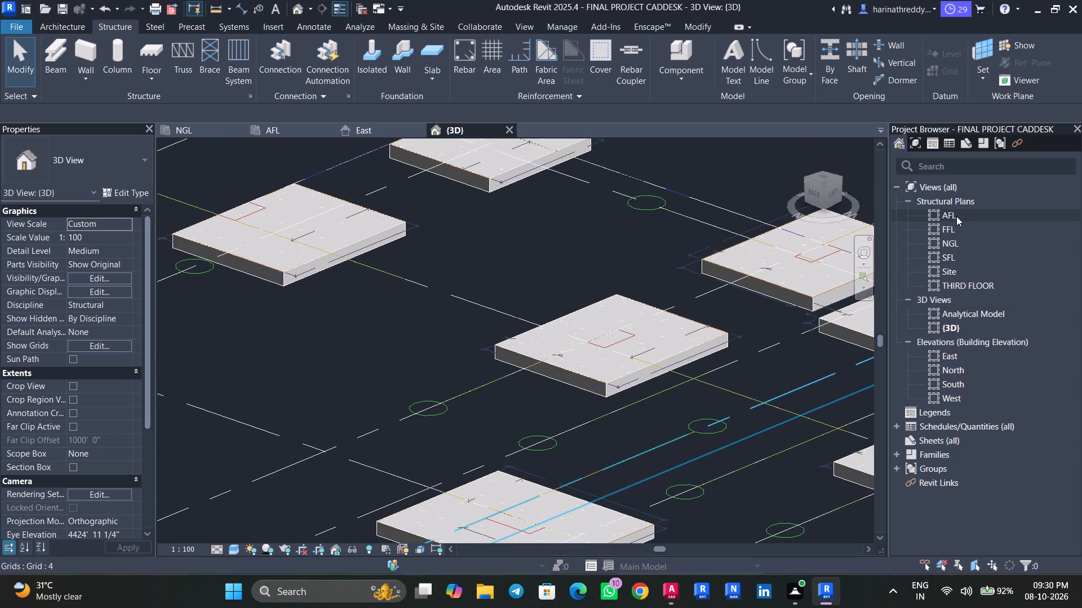
Open the AFL structural plan at the P2 footing on grid A near grid 4.
{"action": "double_click", "coordinate": [956, 216]}
{"action": "scroll", "coordinate": [398, 297], "scroll_direction": "up", "scroll_amount": 5}
{"action": "scroll", "coordinate": [384, 325], "scroll_direction": "down", "scroll_amount": 1}
{"action": "scroll", "coordinate": [384, 325], "scroll_direction": "up", "scroll_amount": 1}
{"action": "scroll", "coordinate": [384, 325], "scroll_direction": "down", "scroll_amount": 1}
{"action": "scroll", "coordinate": [384, 325], "scroll_direction": "up", "scroll_amount": 2}
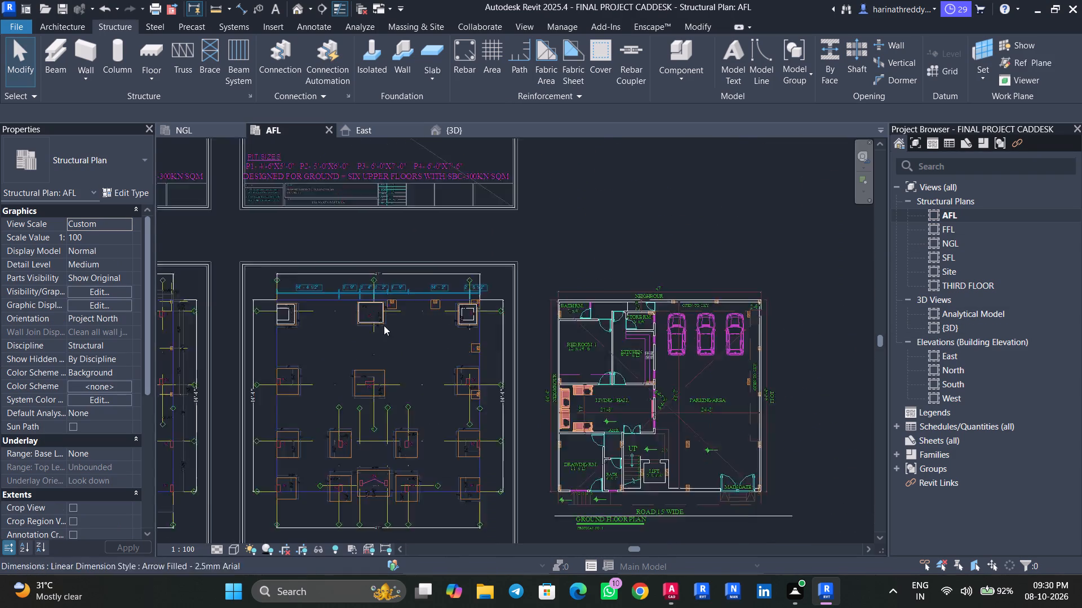
{"action": "scroll", "coordinate": [384, 325], "scroll_direction": "up", "scroll_amount": 6}
{"action": "middle_click_drag", "start_coordinate": [376, 332], "coordinate": [459, 419]}
{"action": "scroll", "coordinate": [380, 337], "scroll_direction": "up", "scroll_amount": 1}
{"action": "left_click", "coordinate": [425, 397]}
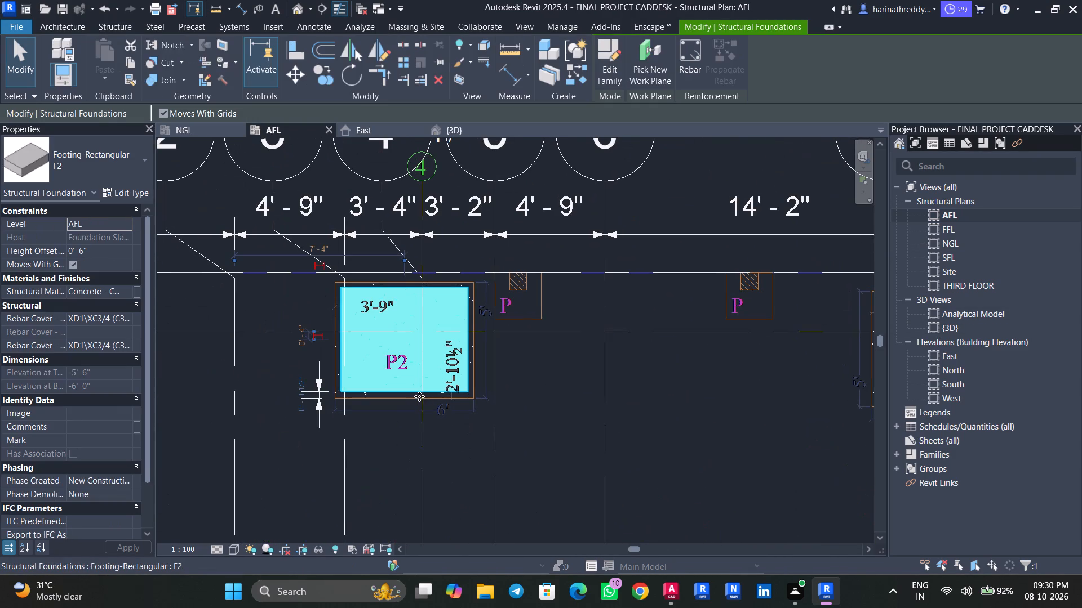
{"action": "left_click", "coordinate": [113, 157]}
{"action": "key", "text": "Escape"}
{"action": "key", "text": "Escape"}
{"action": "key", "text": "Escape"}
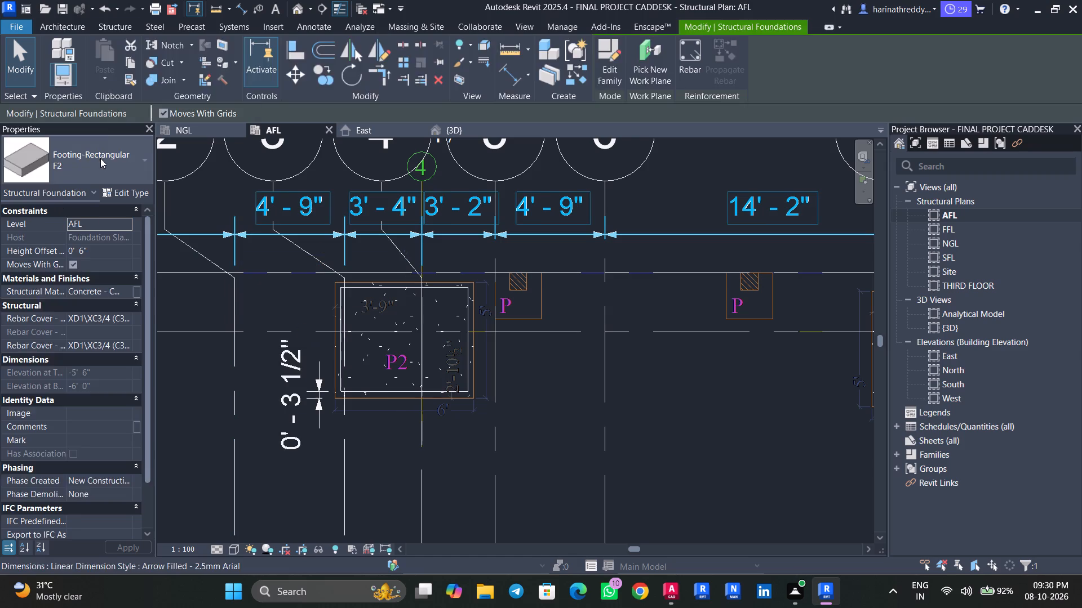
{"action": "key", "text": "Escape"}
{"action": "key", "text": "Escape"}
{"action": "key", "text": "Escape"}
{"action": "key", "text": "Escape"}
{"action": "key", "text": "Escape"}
Place an F2 TOP isolated footing centred on the F2 footing at P2 near grid 4, rotated to match F2's orientation.
{"action": "left_click", "coordinate": [371, 68]}
{"action": "left_click", "coordinate": [19, 169]}
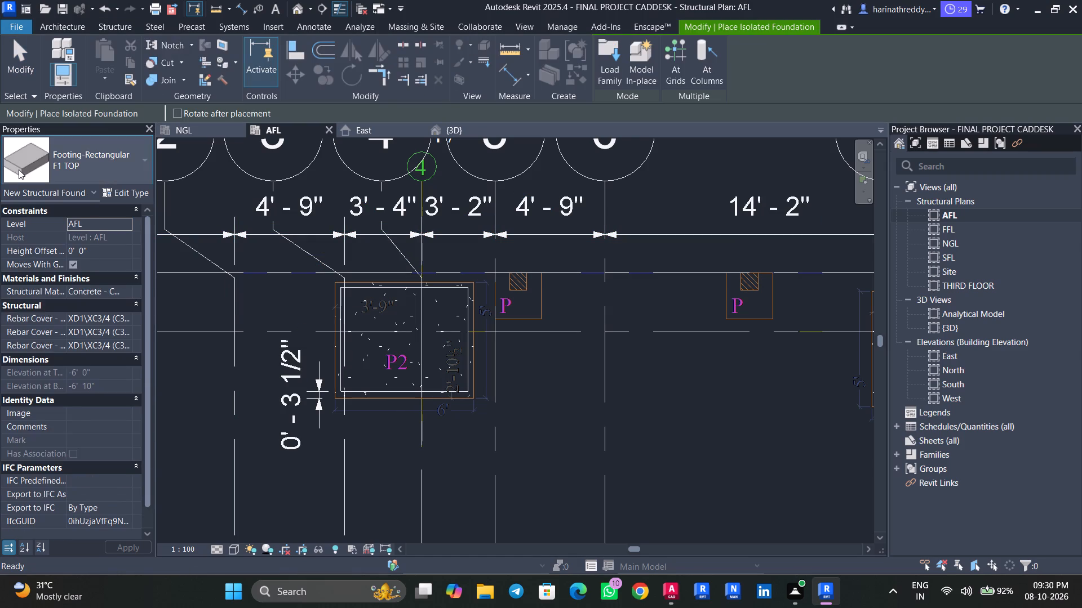
{"action": "left_click", "coordinate": [48, 315]}
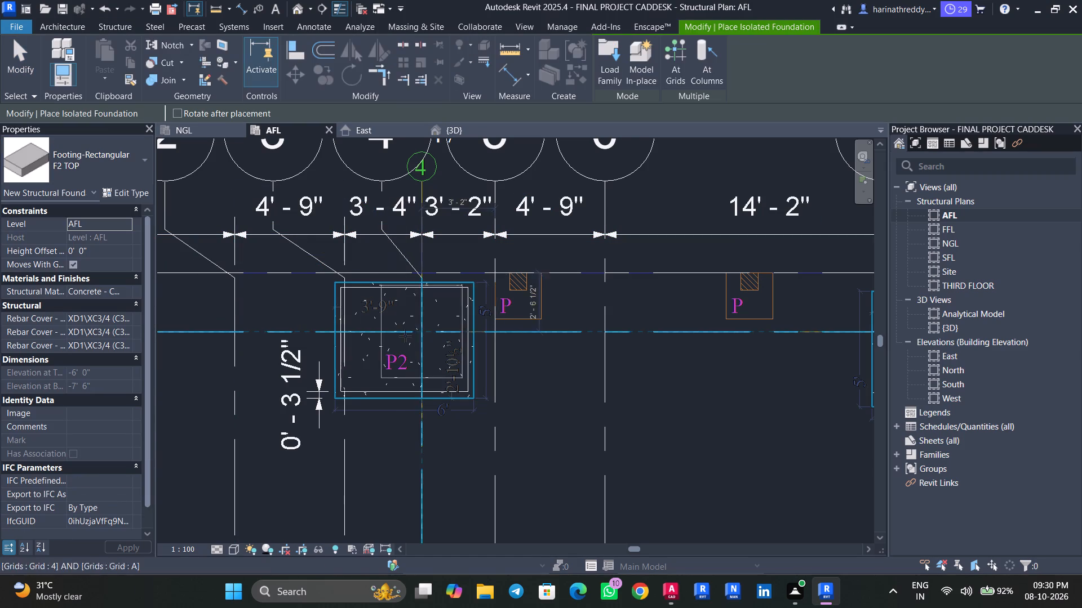
{"action": "scroll", "coordinate": [405, 336], "scroll_direction": "up", "scroll_amount": 11}
{"action": "scroll", "coordinate": [403, 329], "scroll_direction": "down", "scroll_amount": 6}
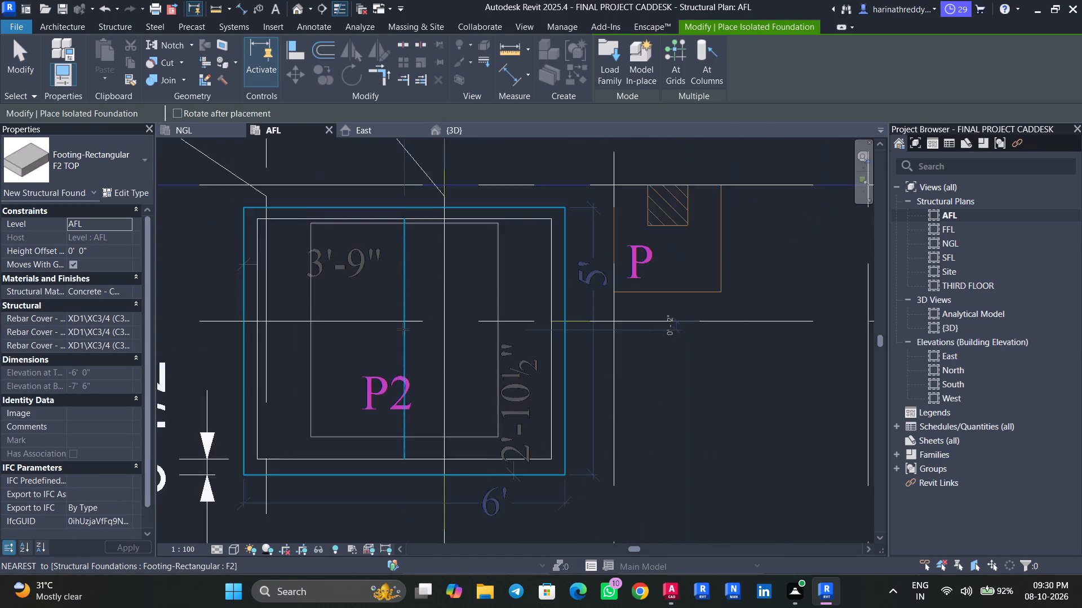
{"action": "scroll", "coordinate": [403, 329], "scroll_direction": "down", "scroll_amount": 4}
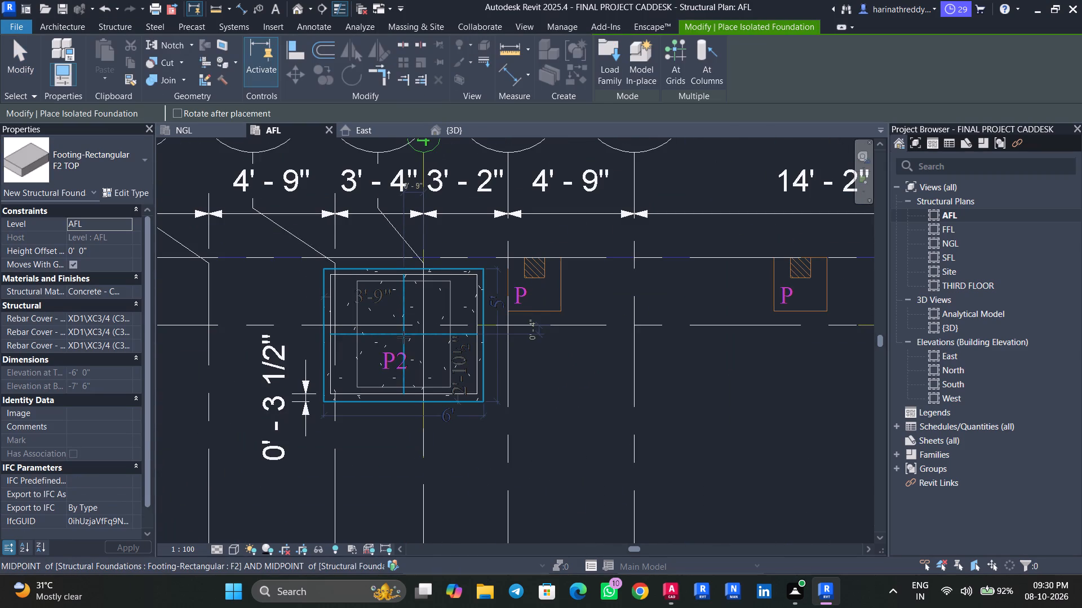
{"action": "key", "text": "space"}
{"action": "key", "text": "space"}
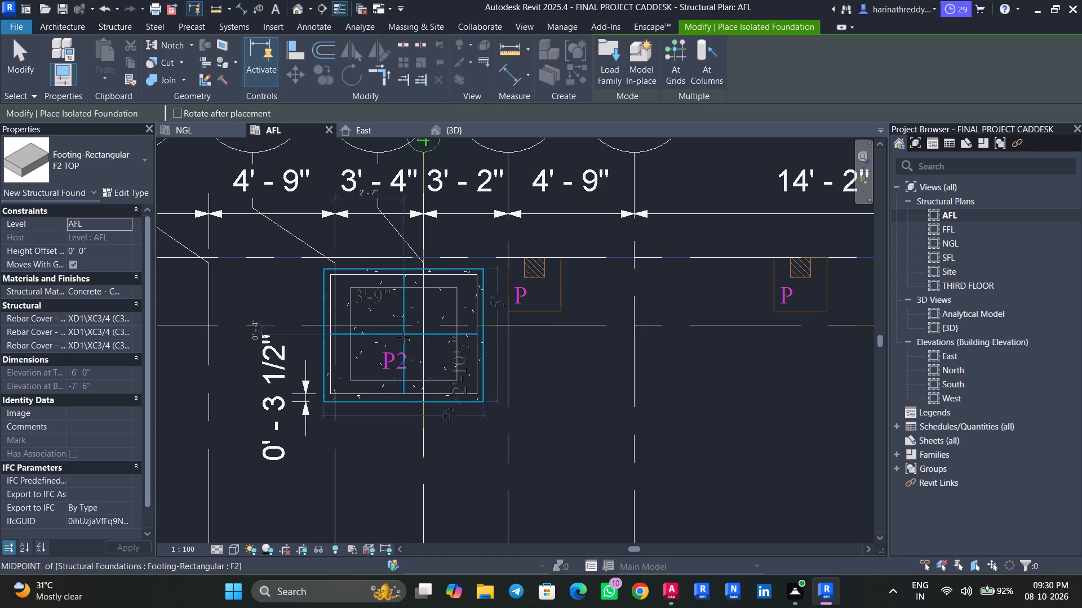
{"action": "left_click", "coordinate": [403, 337]}
{"action": "key", "text": "Escape"}
{"action": "key", "text": "Escape"}
{"action": "key", "text": "Escape"}
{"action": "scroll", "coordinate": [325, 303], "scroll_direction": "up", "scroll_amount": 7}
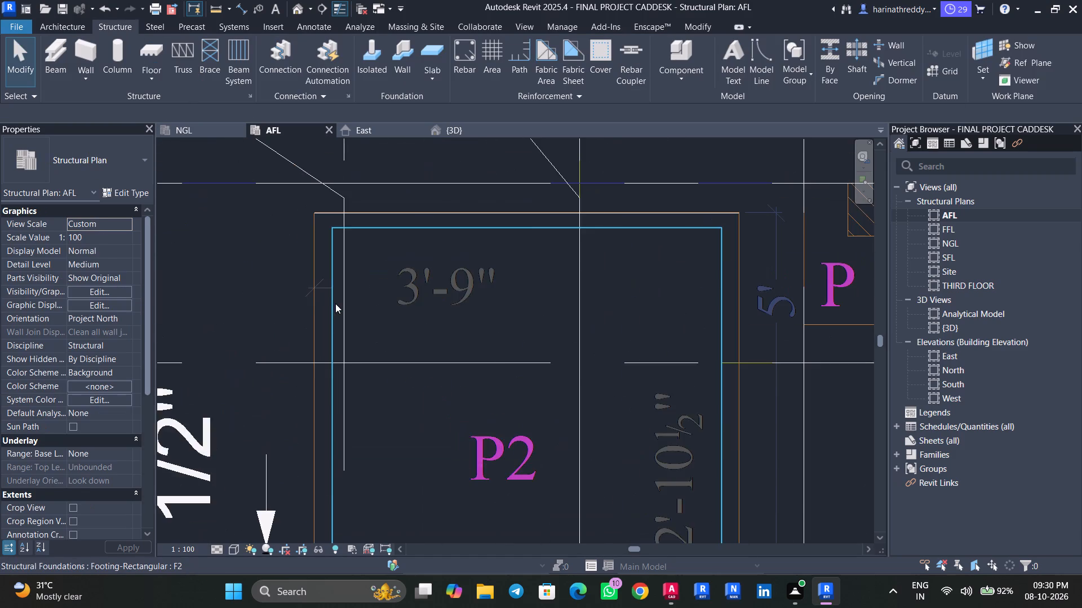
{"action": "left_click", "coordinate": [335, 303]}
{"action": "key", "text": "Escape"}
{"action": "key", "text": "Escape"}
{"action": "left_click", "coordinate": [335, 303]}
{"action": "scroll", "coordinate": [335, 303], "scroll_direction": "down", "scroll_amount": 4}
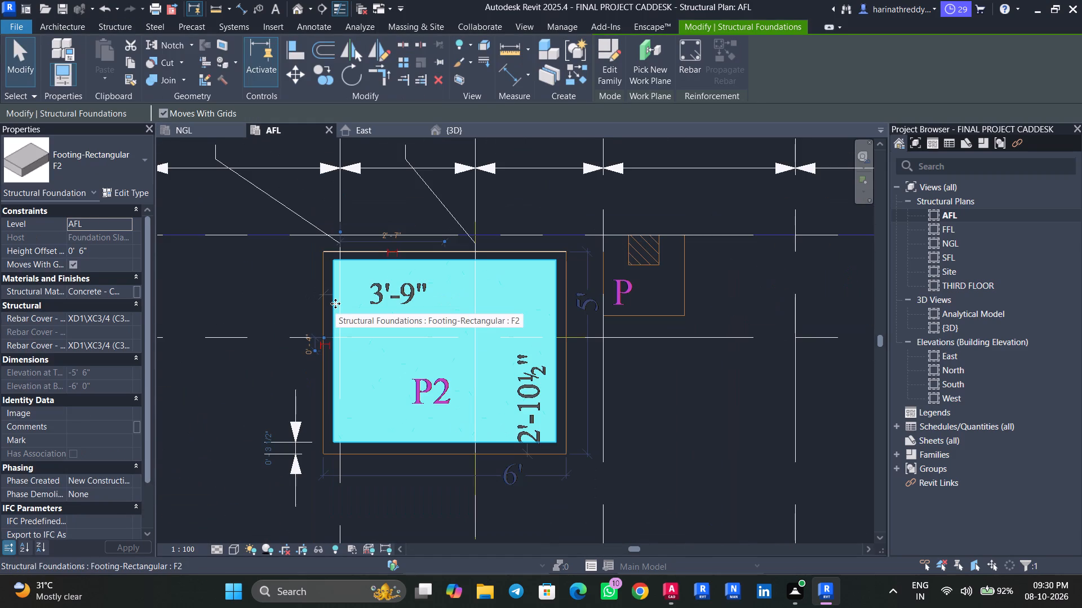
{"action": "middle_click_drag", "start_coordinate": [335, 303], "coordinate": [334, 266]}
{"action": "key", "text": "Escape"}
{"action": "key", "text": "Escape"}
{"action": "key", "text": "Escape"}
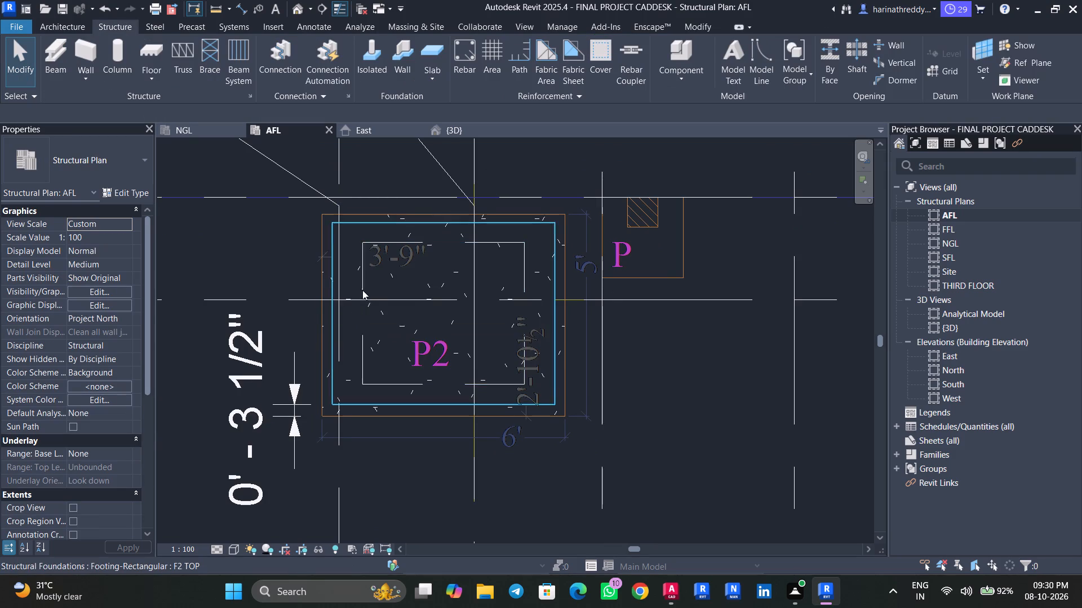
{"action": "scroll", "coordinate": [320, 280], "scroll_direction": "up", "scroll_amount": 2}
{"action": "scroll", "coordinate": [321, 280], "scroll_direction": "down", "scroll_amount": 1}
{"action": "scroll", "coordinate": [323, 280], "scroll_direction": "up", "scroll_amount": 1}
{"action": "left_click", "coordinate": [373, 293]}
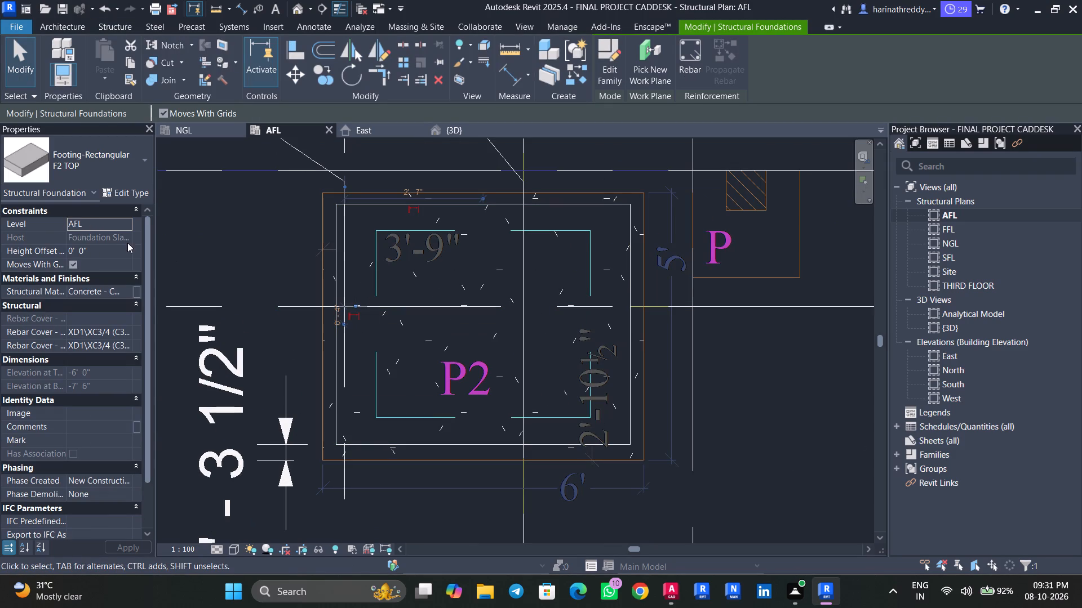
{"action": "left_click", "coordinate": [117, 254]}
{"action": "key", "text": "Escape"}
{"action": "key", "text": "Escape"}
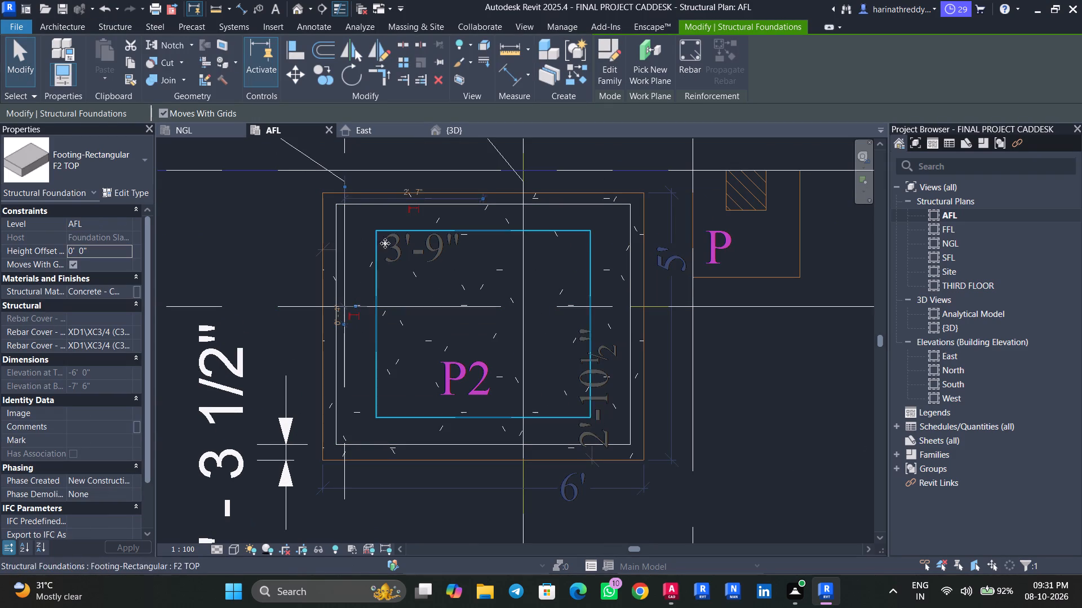
Check the type properties of the F2 footing at P2 near grid 4.
{"action": "left_click", "coordinate": [344, 243]}
{"action": "left_click", "coordinate": [136, 192]}
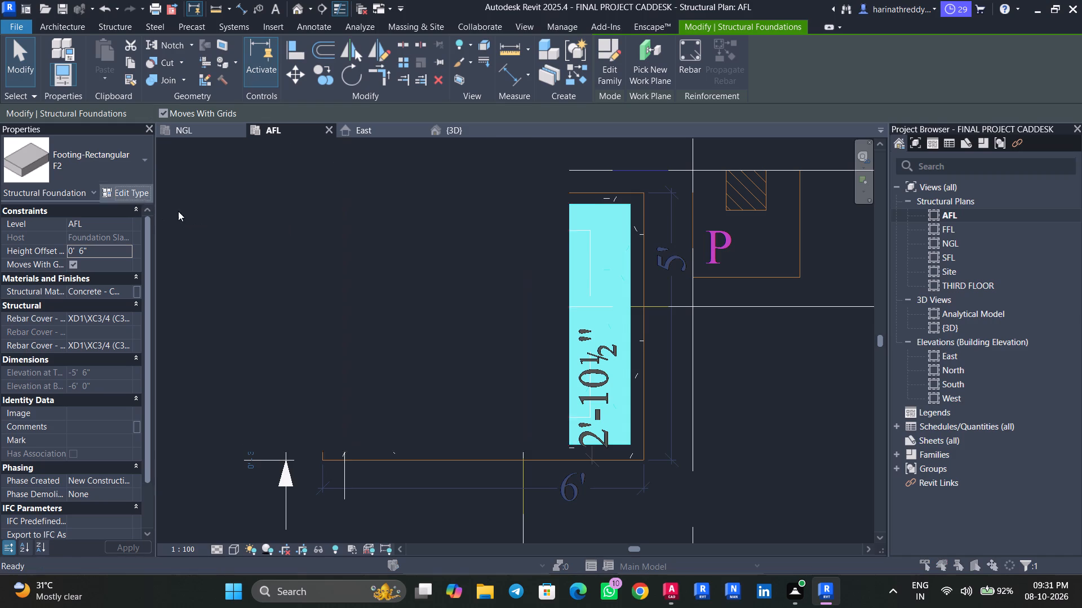
{"action": "left_click", "coordinate": [883, 102]}
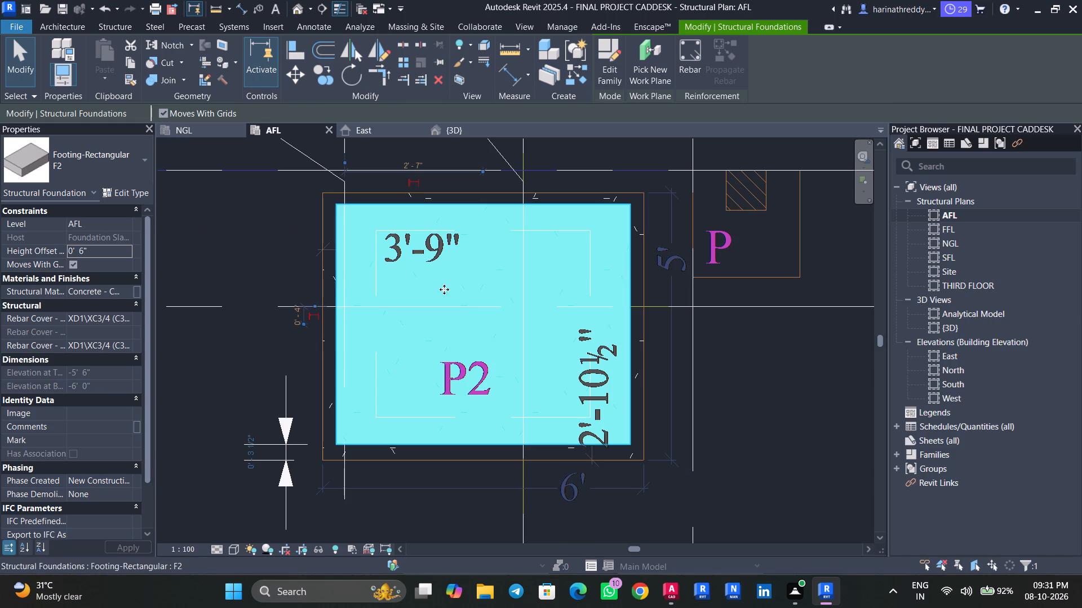
{"action": "key", "text": "Escape"}
{"action": "key", "text": "Escape"}
Set the height offset of the F2 TOP footing at P2 near grid 4 to 1' 6".
{"action": "left_click", "coordinate": [374, 305]}
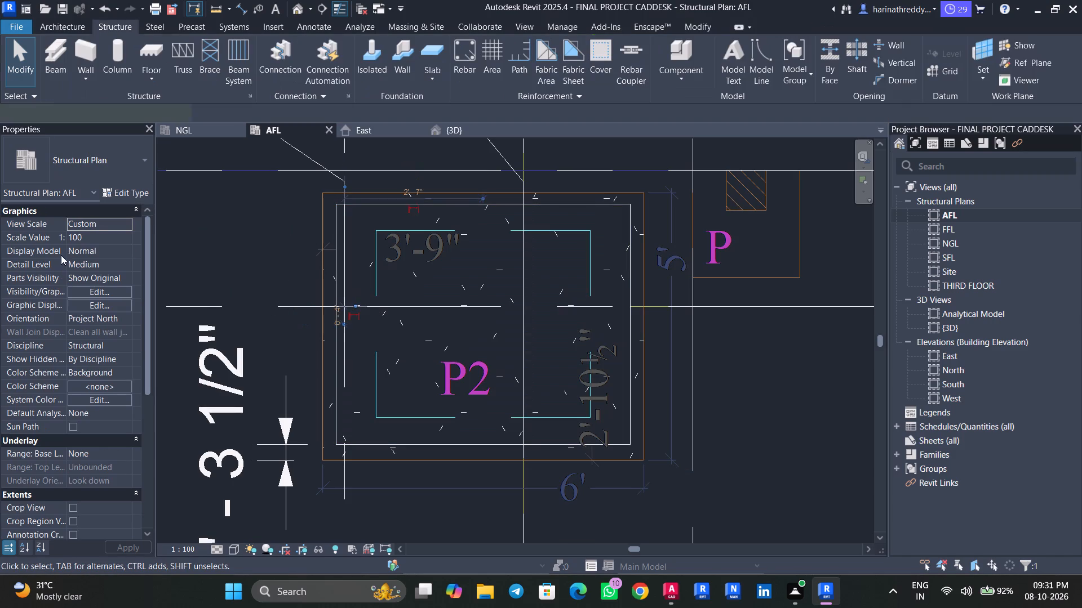
{"action": "left_click", "coordinate": [121, 257]}
{"action": "type", "text": "1'6\""}
{"action": "key", "text": "Return"}
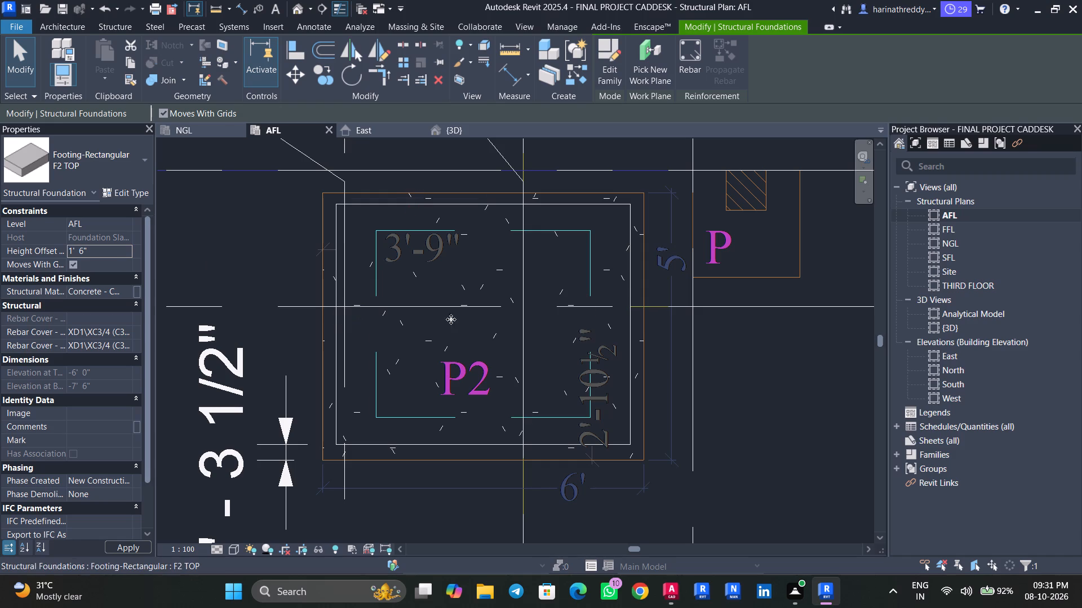
{"action": "key", "text": "Escape"}
{"action": "key", "text": "Escape"}
{"action": "key", "text": "Escape"}
{"action": "scroll", "coordinate": [335, 291], "scroll_direction": "up", "scroll_amount": 2}
{"action": "scroll", "coordinate": [335, 291], "scroll_direction": "down", "scroll_amount": 1}
{"action": "scroll", "coordinate": [335, 291], "scroll_direction": "up", "scroll_amount": 1}
{"action": "left_click", "coordinate": [341, 291]}
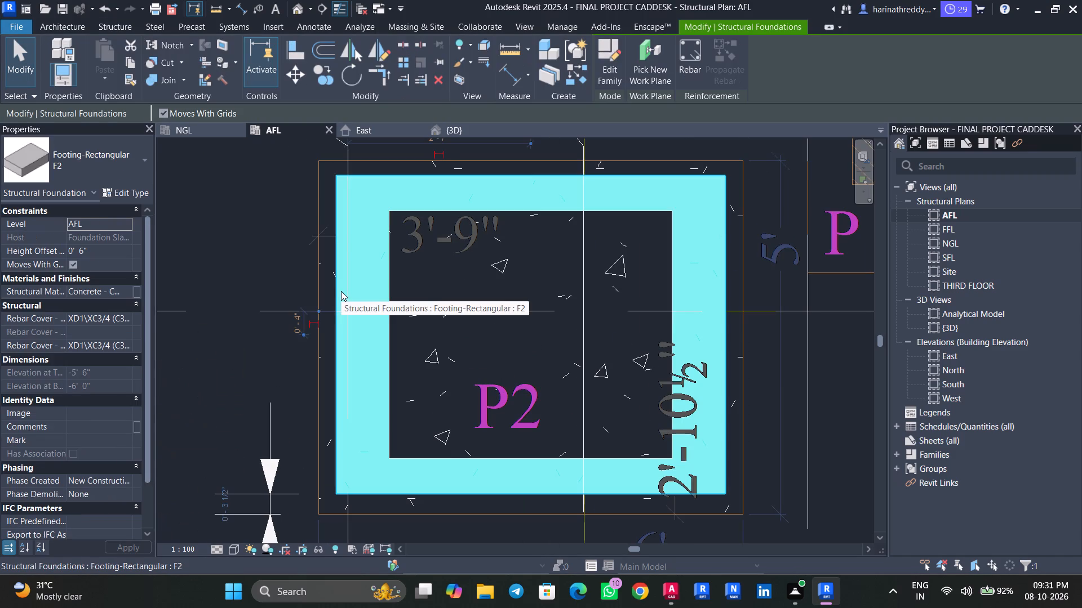
{"action": "key", "text": "Escape"}
{"action": "key", "text": "Escape"}
{"action": "key", "text": "Escape"}
Inspect in 3D how the PCC slab, F2 and F2 TOP stack at P2 on grid A near grid 4.
{"action": "left_click", "coordinate": [462, 135]}
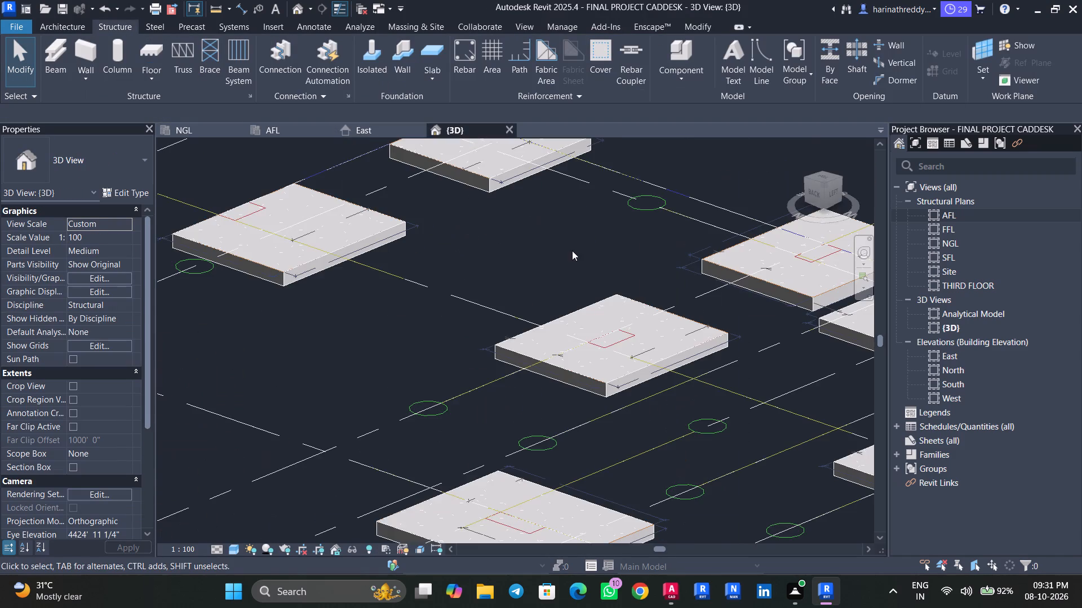
{"action": "scroll", "coordinate": [554, 296], "scroll_direction": "down", "scroll_amount": 2}
{"action": "scroll", "coordinate": [554, 296], "scroll_direction": "up", "scroll_amount": 1}
{"action": "scroll", "coordinate": [554, 296], "scroll_direction": "down", "scroll_amount": 10}
{"action": "scroll", "coordinate": [618, 378], "scroll_direction": "up", "scroll_amount": 1, "text": "shift"}
{"action": "middle_click_drag", "start_coordinate": [617, 378], "coordinate": [601, 388], "text": "shift"}
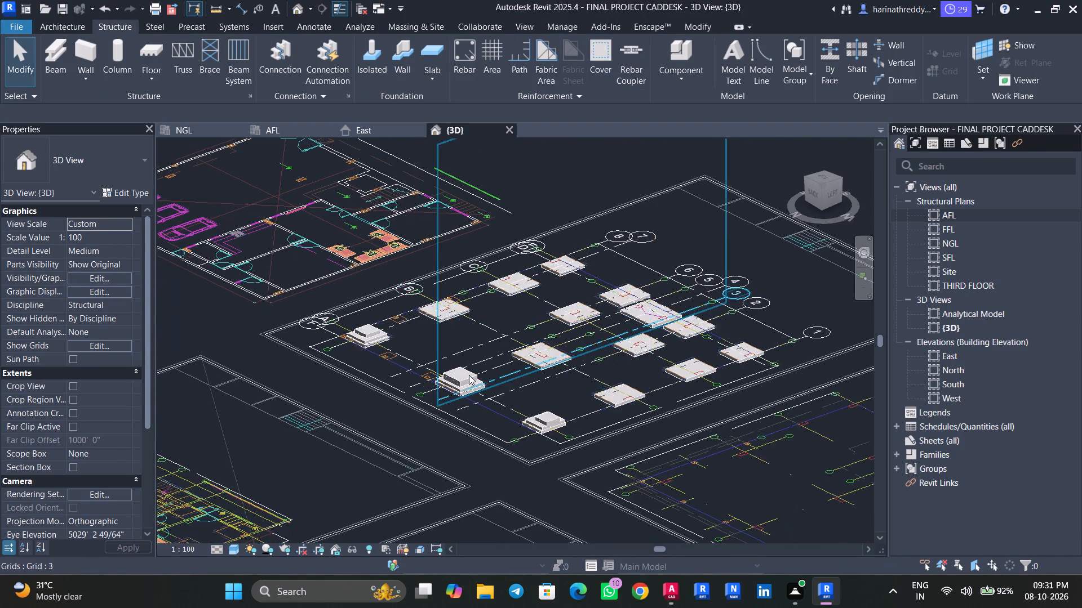
{"action": "scroll", "coordinate": [469, 375], "scroll_direction": "up", "scroll_amount": 8}
{"action": "scroll", "coordinate": [474, 398], "scroll_direction": "down", "scroll_amount": 1}
{"action": "scroll", "coordinate": [474, 398], "scroll_direction": "up", "scroll_amount": 2}
{"action": "middle_click_drag", "start_coordinate": [526, 427], "coordinate": [566, 390]}
{"action": "scroll", "coordinate": [466, 352], "scroll_direction": "up", "scroll_amount": 8}
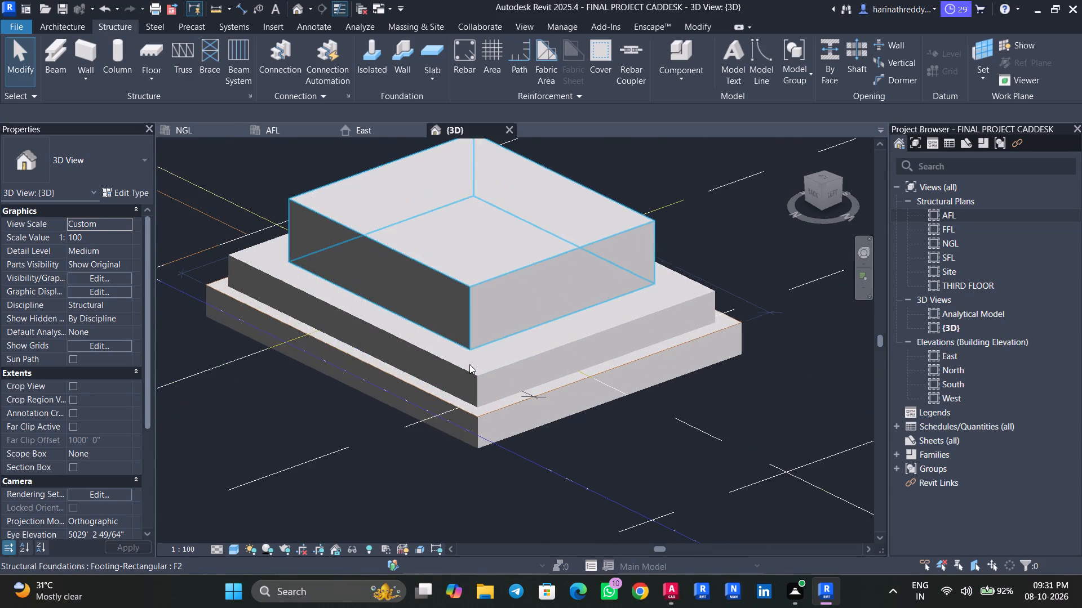
{"action": "left_click", "coordinate": [471, 369]}
{"action": "scroll", "coordinate": [471, 370], "scroll_direction": "down", "scroll_amount": 6}
{"action": "key", "text": "Escape"}
{"action": "key", "text": "Escape"}
{"action": "key", "text": "Escape"}
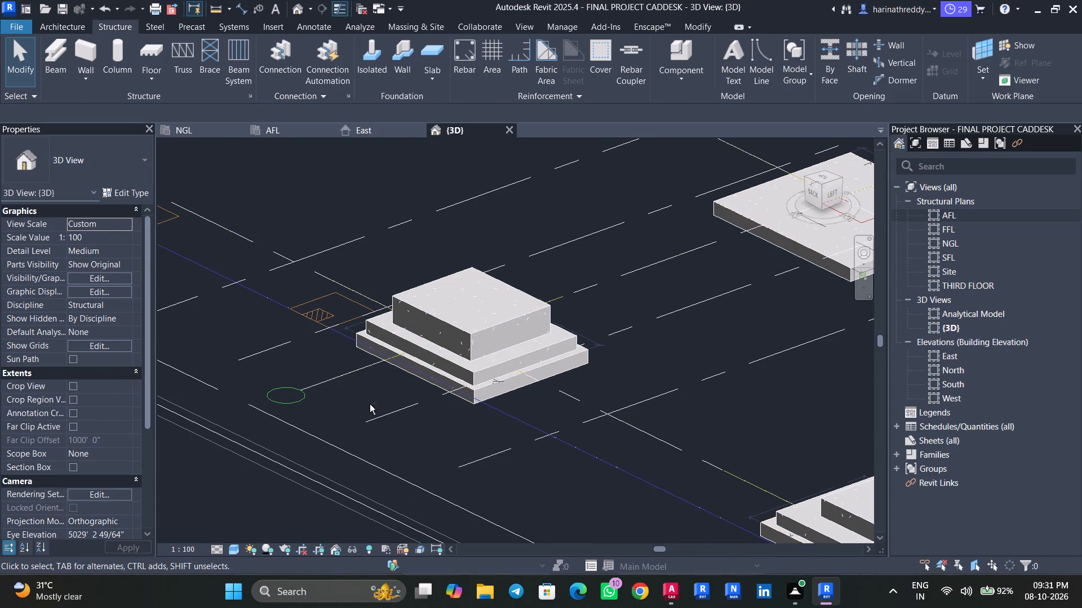
{"action": "middle_click_drag", "start_coordinate": [370, 404], "coordinate": [369, 467], "text": "shift"}
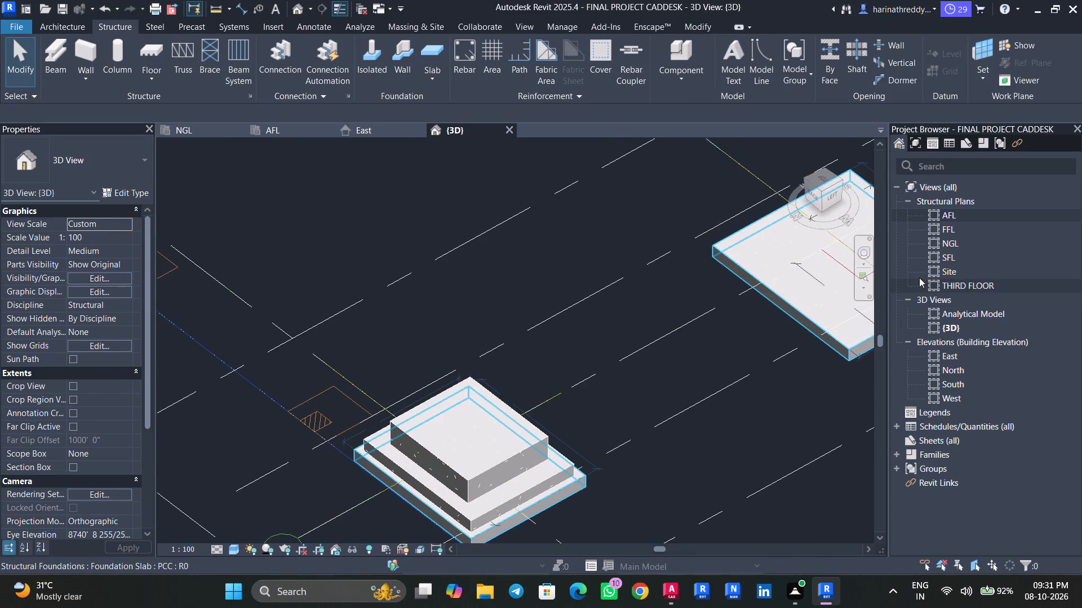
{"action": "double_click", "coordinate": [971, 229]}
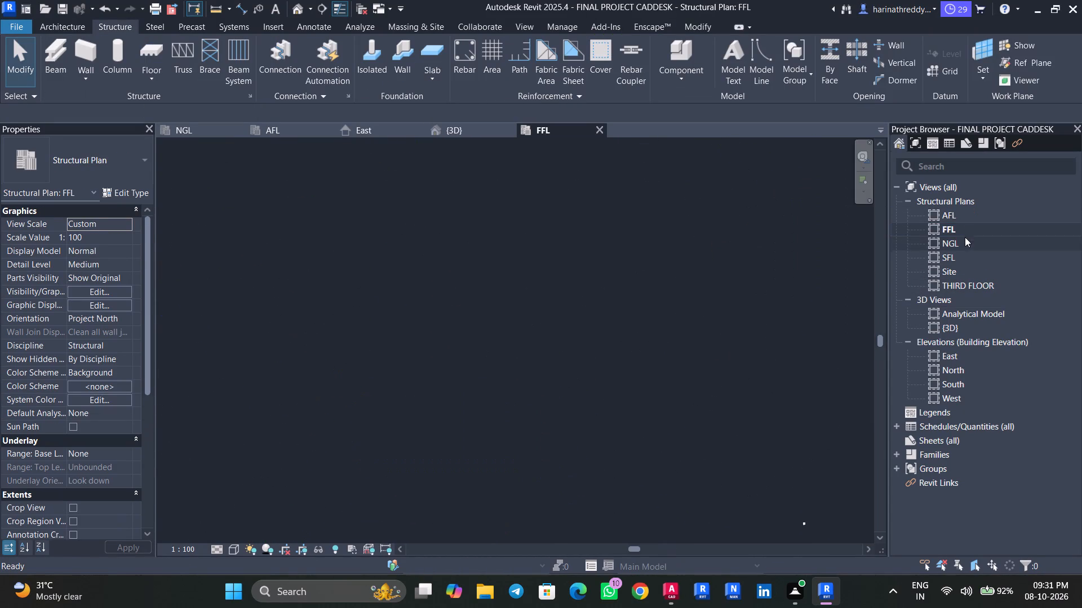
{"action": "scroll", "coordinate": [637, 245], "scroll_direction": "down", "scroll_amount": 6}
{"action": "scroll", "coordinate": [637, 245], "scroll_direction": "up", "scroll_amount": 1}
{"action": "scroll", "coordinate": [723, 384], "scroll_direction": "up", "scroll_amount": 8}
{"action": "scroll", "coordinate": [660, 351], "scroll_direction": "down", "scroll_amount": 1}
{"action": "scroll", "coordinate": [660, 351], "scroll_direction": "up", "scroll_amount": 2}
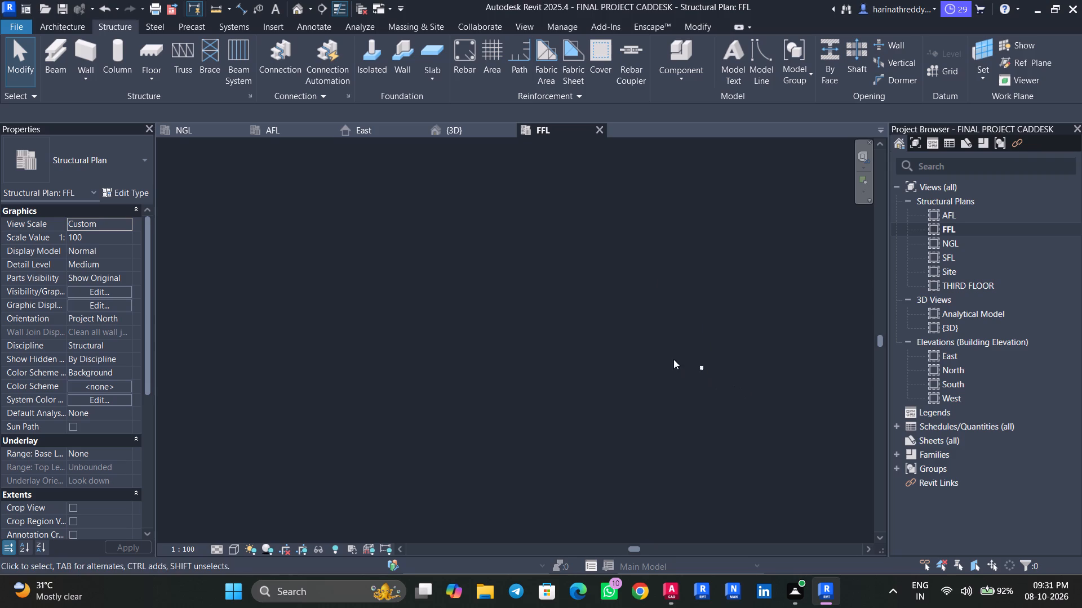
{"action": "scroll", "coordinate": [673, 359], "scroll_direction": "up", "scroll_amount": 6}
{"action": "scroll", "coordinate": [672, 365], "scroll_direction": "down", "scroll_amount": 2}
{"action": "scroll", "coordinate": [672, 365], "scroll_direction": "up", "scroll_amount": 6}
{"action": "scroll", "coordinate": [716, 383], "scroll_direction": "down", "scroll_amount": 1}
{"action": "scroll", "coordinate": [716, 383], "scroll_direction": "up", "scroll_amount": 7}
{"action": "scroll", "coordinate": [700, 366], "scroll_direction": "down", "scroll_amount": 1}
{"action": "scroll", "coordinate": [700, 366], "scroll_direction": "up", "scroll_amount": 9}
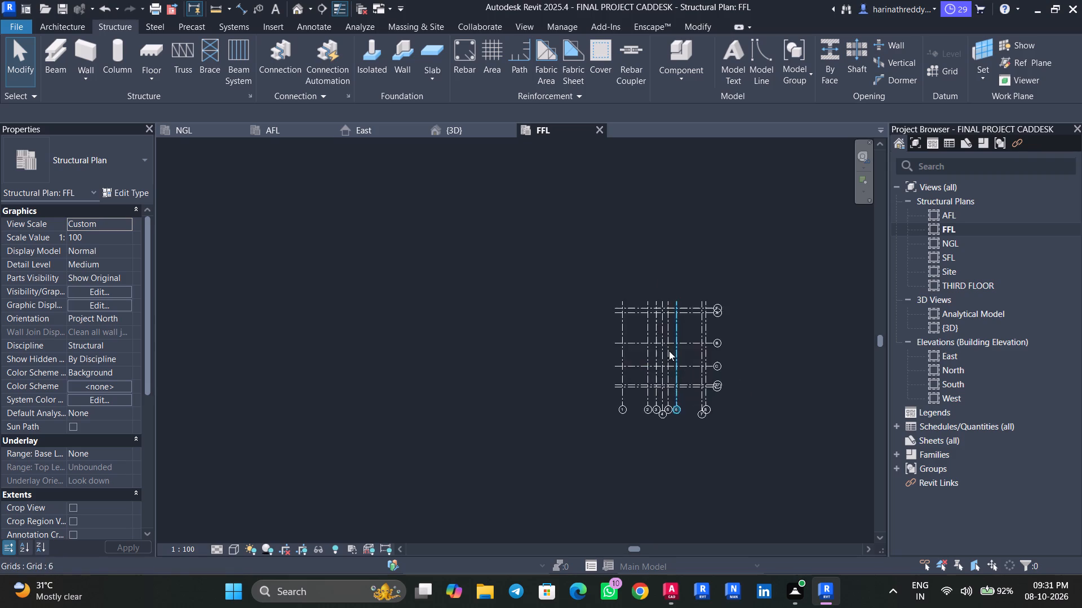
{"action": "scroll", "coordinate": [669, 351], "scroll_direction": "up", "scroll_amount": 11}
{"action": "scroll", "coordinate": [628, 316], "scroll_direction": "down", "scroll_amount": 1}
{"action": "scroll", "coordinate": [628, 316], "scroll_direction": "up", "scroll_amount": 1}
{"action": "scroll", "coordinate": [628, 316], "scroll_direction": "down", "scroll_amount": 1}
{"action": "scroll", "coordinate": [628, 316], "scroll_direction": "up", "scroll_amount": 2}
Temporarily hide the F2 TOP and F2 footings at P2 near grid 4 in the AFL plan.
{"action": "double_click", "coordinate": [964, 218]}
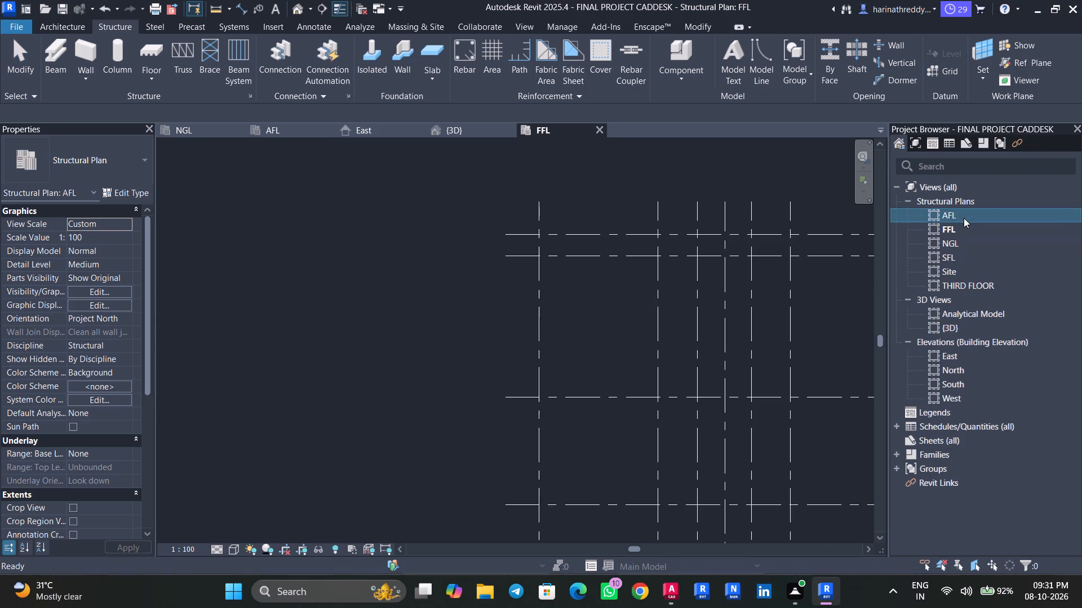
{"action": "scroll", "coordinate": [539, 343], "scroll_direction": "up", "scroll_amount": 1}
{"action": "scroll", "coordinate": [526, 345], "scroll_direction": "down", "scroll_amount": 15}
{"action": "scroll", "coordinate": [522, 347], "scroll_direction": "up", "scroll_amount": 1}
{"action": "scroll", "coordinate": [522, 347], "scroll_direction": "down", "scroll_amount": 1}
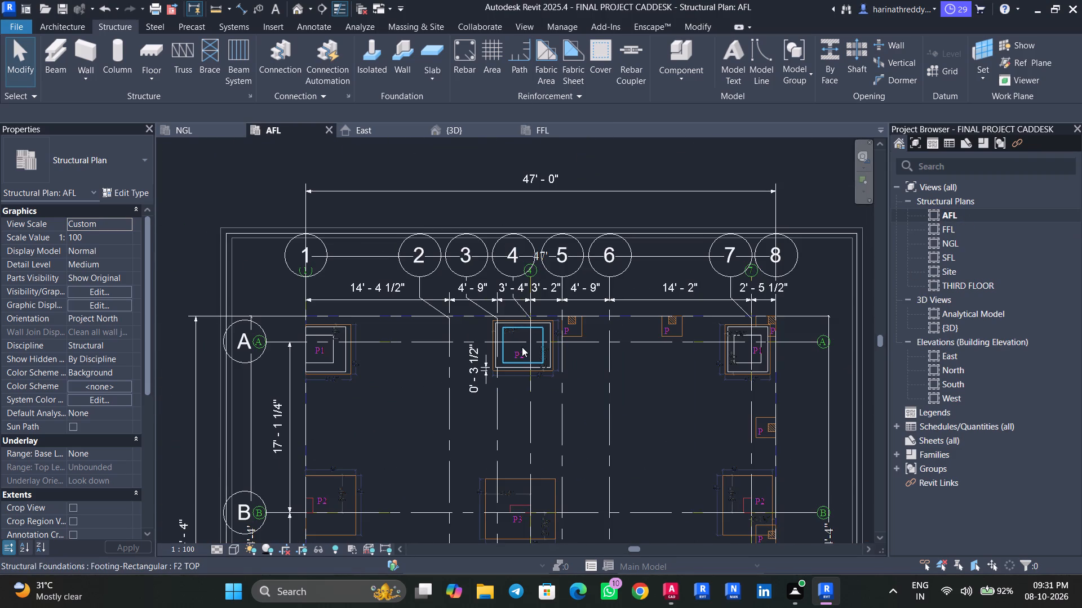
{"action": "left_click", "coordinate": [535, 357]}
{"action": "scroll", "coordinate": [535, 357], "scroll_direction": "up", "scroll_amount": 9}
{"action": "scroll", "coordinate": [535, 357], "scroll_direction": "down", "scroll_amount": 1}
{"action": "scroll", "coordinate": [535, 357], "scroll_direction": "up", "scroll_amount": 2}
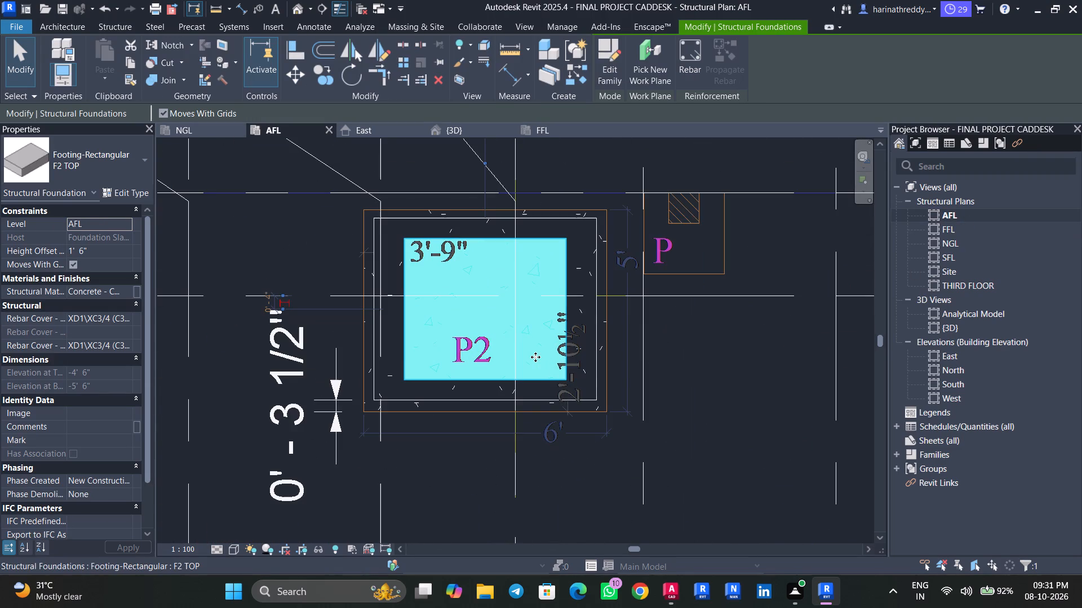
{"action": "type", "text": "hh"}
{"action": "left_click", "coordinate": [536, 351]}
{"action": "type", "text": "hh"}
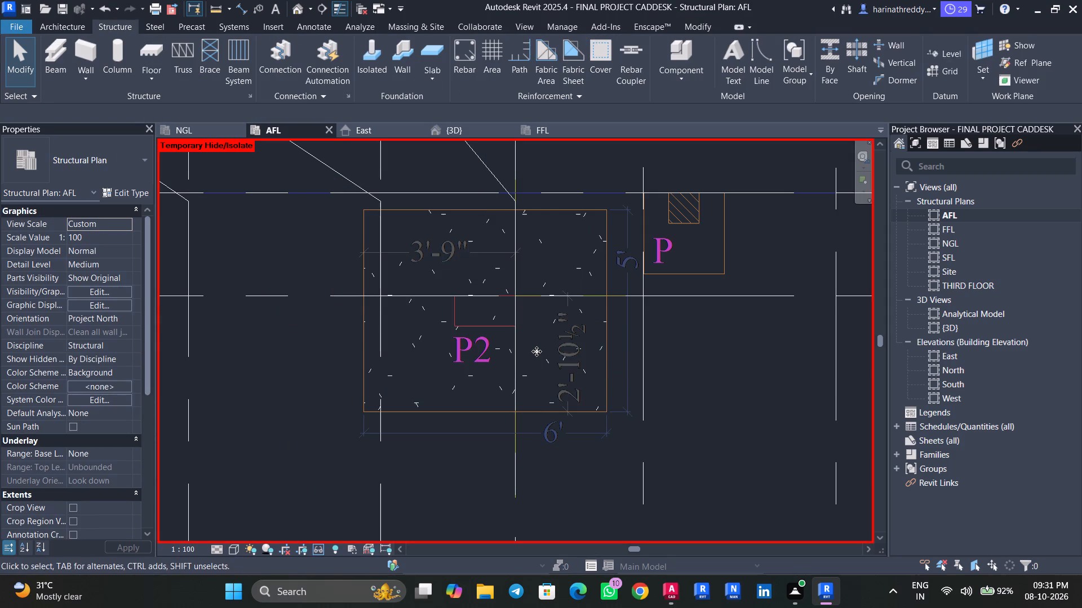
Restore the temporarily hidden F2 and F2 TOP footings in the AFL plan.
{"action": "type", "text": "hr"}
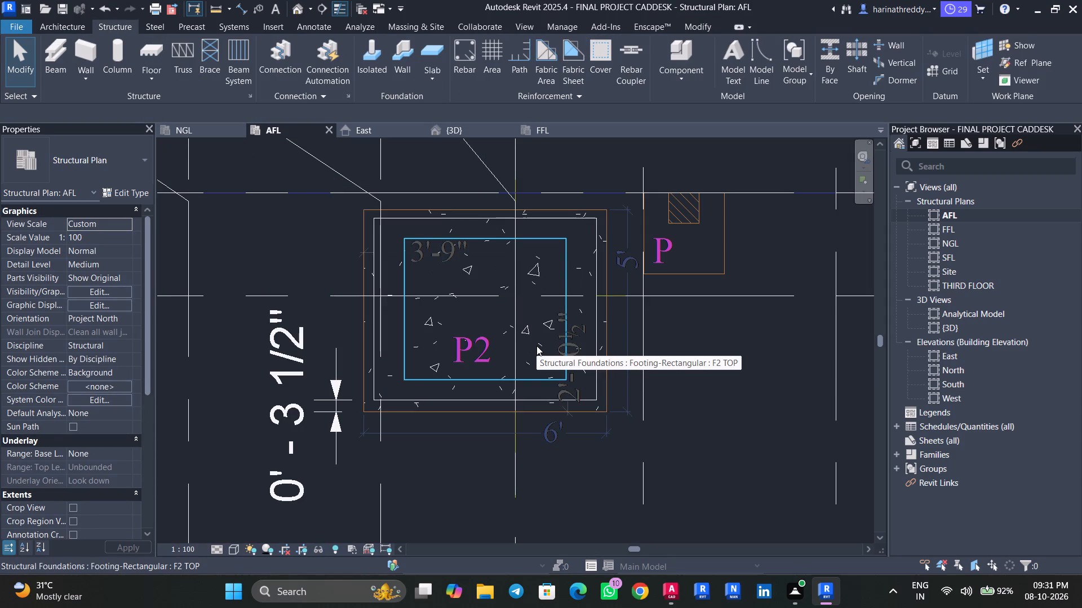
Examine the AFL footing layout, comparing the P1 and P2 footings on grid A with the P2 and P3 slab positions on grids B and C.
{"action": "scroll", "coordinate": [536, 346], "scroll_direction": "down", "scroll_amount": 1}
{"action": "scroll", "coordinate": [536, 346], "scroll_direction": "up", "scroll_amount": 1}
{"action": "scroll", "coordinate": [536, 346], "scroll_direction": "down", "scroll_amount": 8}
{"action": "middle_click_drag", "start_coordinate": [615, 392], "coordinate": [608, 364]}
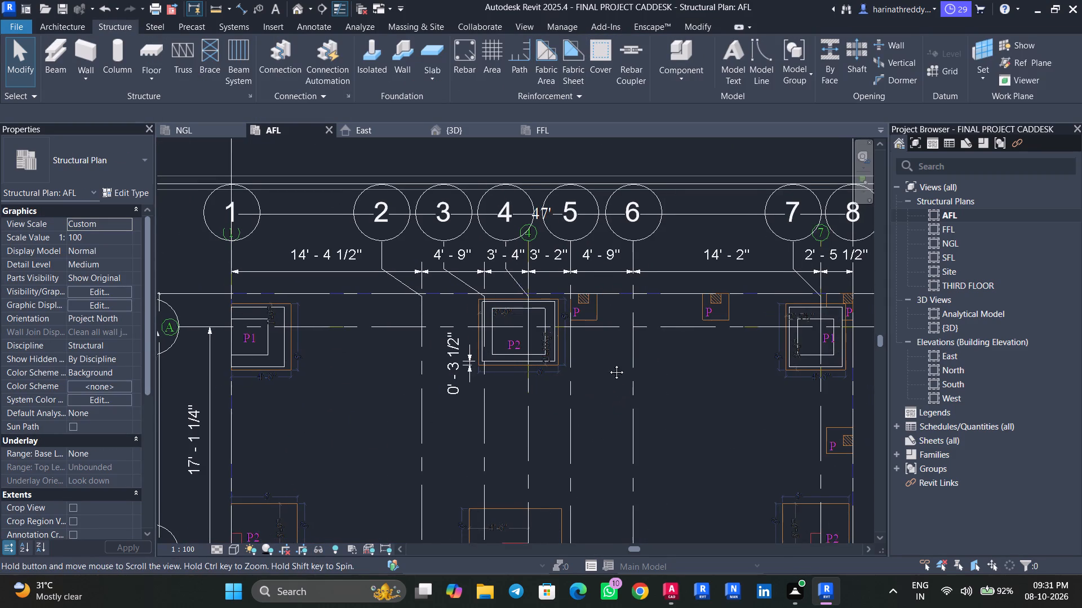
{"action": "middle_click_drag", "start_coordinate": [608, 364], "coordinate": [601, 347]}
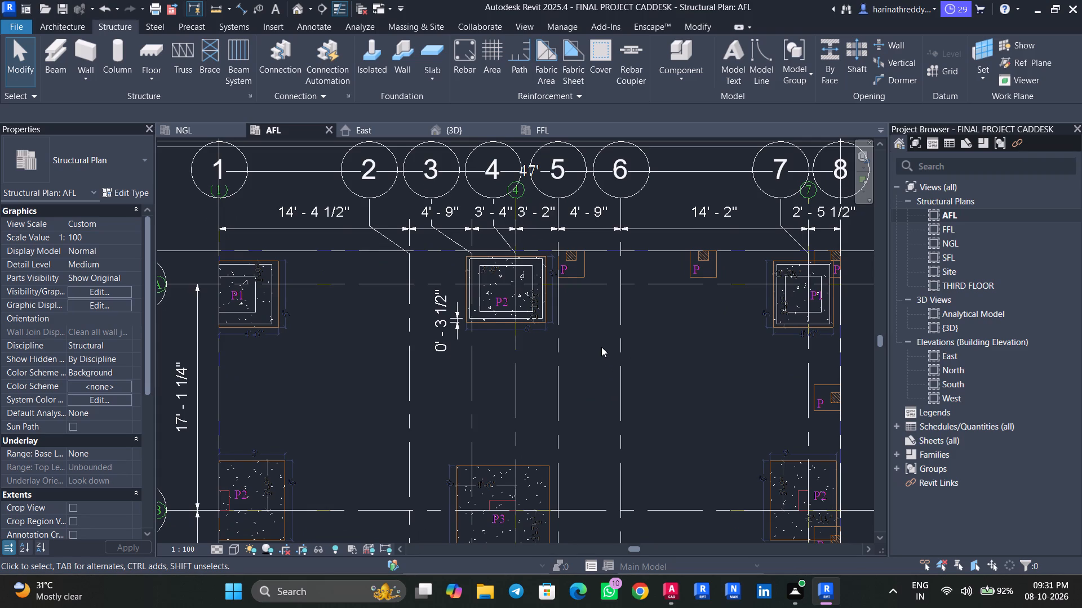
{"action": "scroll", "coordinate": [601, 347], "scroll_direction": "down", "scroll_amount": 6}
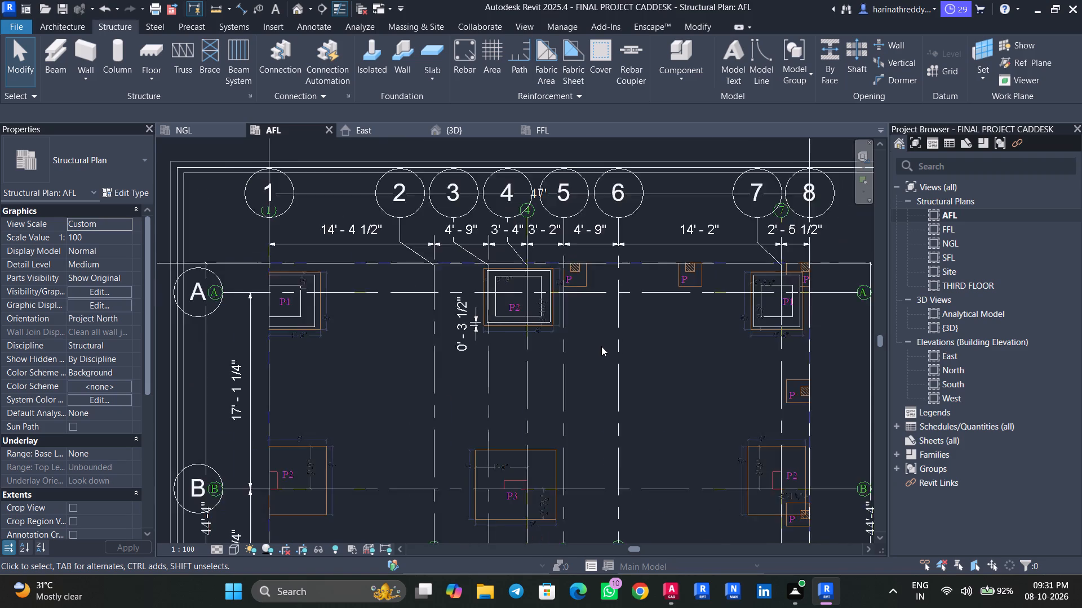
{"action": "scroll", "coordinate": [601, 346], "scroll_direction": "down", "scroll_amount": 2}
{"action": "middle_click_drag", "start_coordinate": [651, 382], "coordinate": [630, 336]}
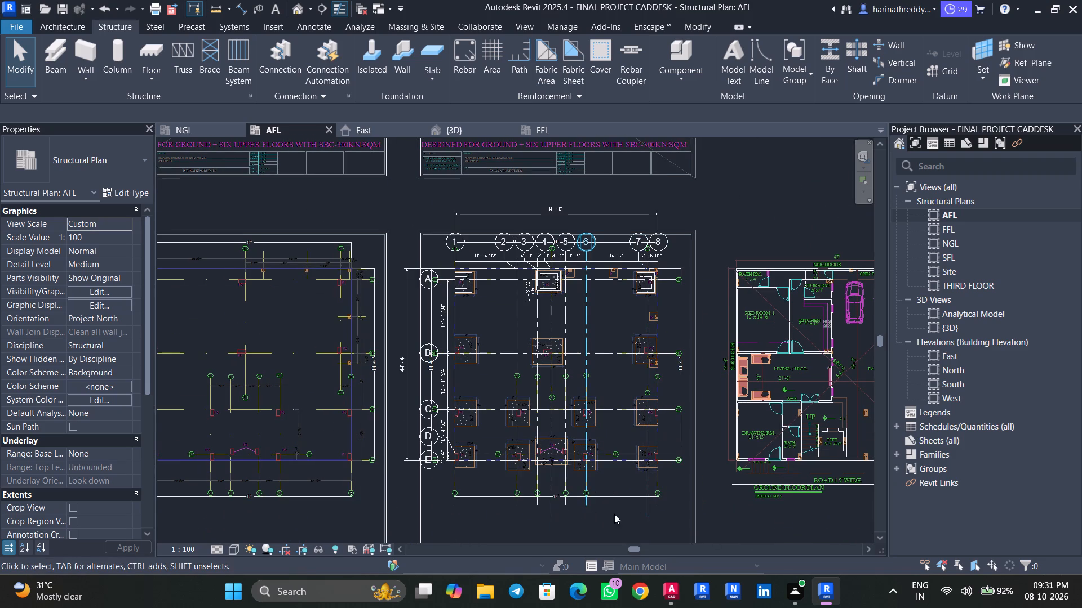
{"action": "scroll", "coordinate": [543, 304], "scroll_direction": "up", "scroll_amount": 1}
{"action": "scroll", "coordinate": [543, 304], "scroll_direction": "down", "scroll_amount": 1}
{"action": "scroll", "coordinate": [543, 304], "scroll_direction": "up", "scroll_amount": 4}
{"action": "scroll", "coordinate": [548, 303], "scroll_direction": "down", "scroll_amount": 1}
{"action": "scroll", "coordinate": [548, 303], "scroll_direction": "up", "scroll_amount": 1}
{"action": "scroll", "coordinate": [548, 303], "scroll_direction": "down", "scroll_amount": 1}
{"action": "scroll", "coordinate": [548, 303], "scroll_direction": "up", "scroll_amount": 1}
{"action": "scroll", "coordinate": [548, 303], "scroll_direction": "down", "scroll_amount": 1}
{"action": "scroll", "coordinate": [548, 303], "scroll_direction": "up", "scroll_amount": 3}
{"action": "scroll", "coordinate": [548, 303], "scroll_direction": "down", "scroll_amount": 1}
{"action": "scroll", "coordinate": [548, 303], "scroll_direction": "up", "scroll_amount": 1}
{"action": "scroll", "coordinate": [596, 240], "scroll_direction": "up", "scroll_amount": 3}
{"action": "middle_click_drag", "start_coordinate": [617, 320], "coordinate": [638, 220]}
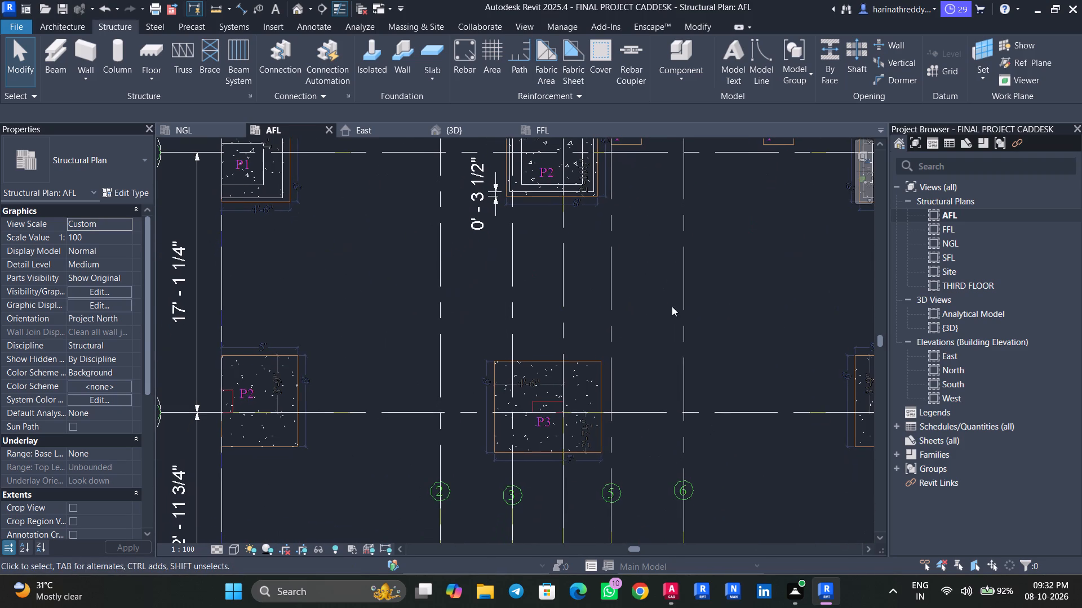
{"action": "middle_click_drag", "start_coordinate": [396, 336], "coordinate": [403, 305]}
{"action": "scroll", "coordinate": [403, 305], "scroll_direction": "up", "scroll_amount": 1}
{"action": "middle_click_drag", "start_coordinate": [374, 337], "coordinate": [432, 286]}
{"action": "scroll", "coordinate": [432, 286], "scroll_direction": "down", "scroll_amount": 2}
{"action": "scroll", "coordinate": [432, 286], "scroll_direction": "up", "scroll_amount": 1}
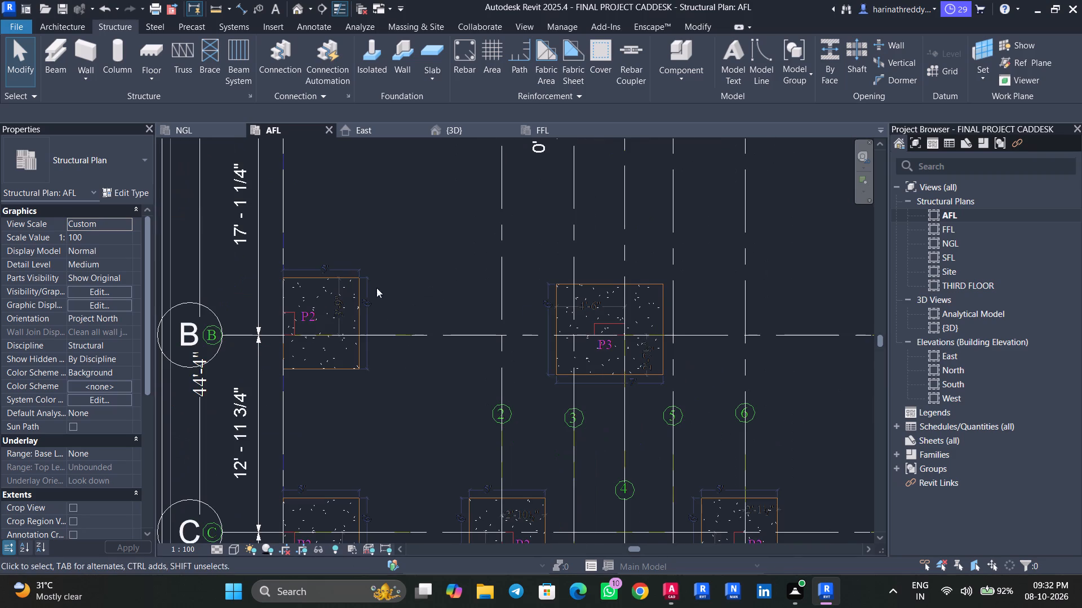
{"action": "scroll", "coordinate": [403, 262], "scroll_direction": "up", "scroll_amount": 1}
{"action": "scroll", "coordinate": [403, 262], "scroll_direction": "down", "scroll_amount": 1}
{"action": "scroll", "coordinate": [403, 262], "scroll_direction": "up", "scroll_amount": 1}
{"action": "middle_click_drag", "start_coordinate": [403, 262], "coordinate": [361, 418]}
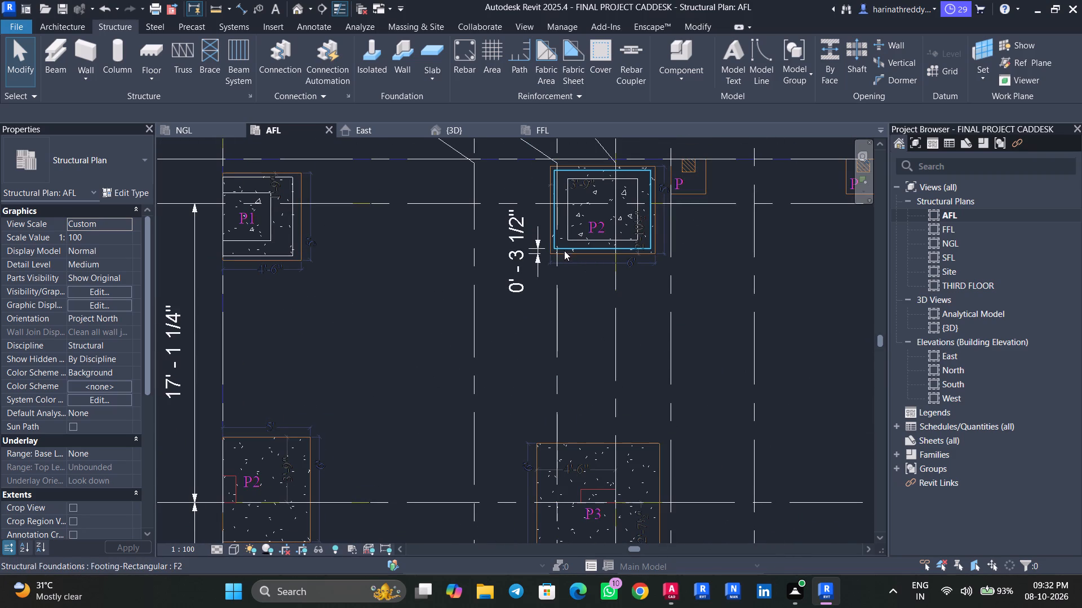
{"action": "scroll", "coordinate": [564, 249], "scroll_direction": "up", "scroll_amount": 4}
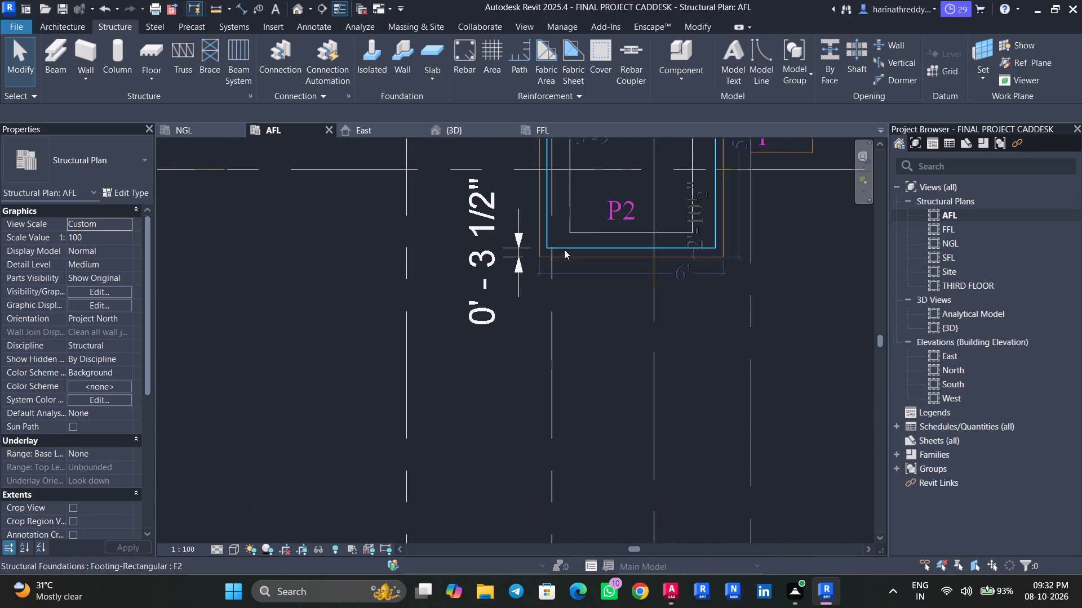
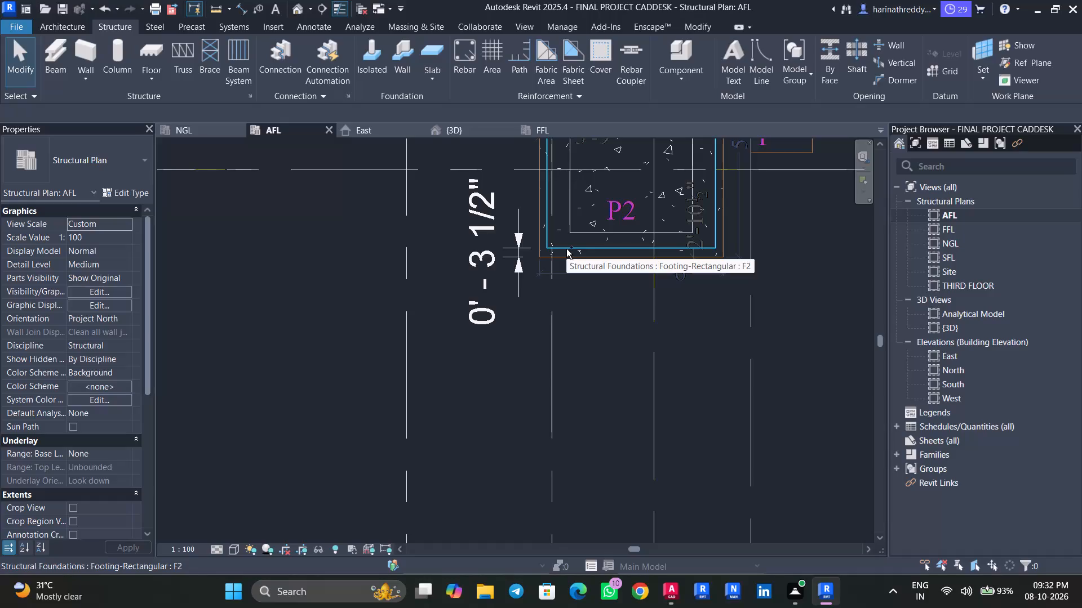
Examine the F2 footing at P2 on grid A near grid 4, including its properties and margins to the PCC slab.
{"action": "left_click", "coordinate": [566, 249], "text": "ctrl"}
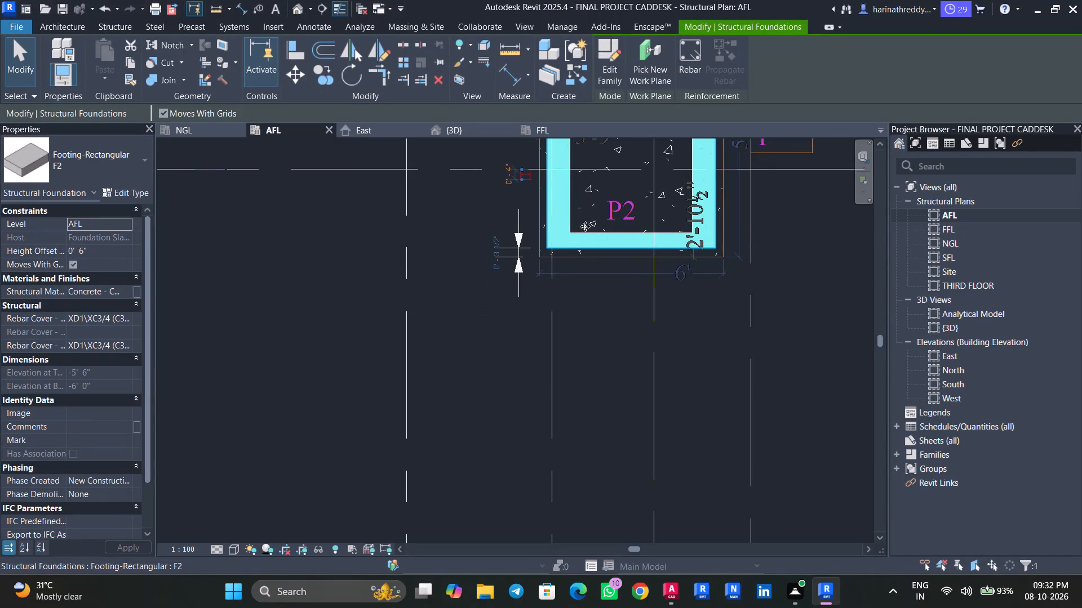
{"action": "scroll", "coordinate": [584, 200], "scroll_direction": "up", "scroll_amount": 4}
{"action": "middle_click_drag", "start_coordinate": [391, 347], "coordinate": [348, 468]}
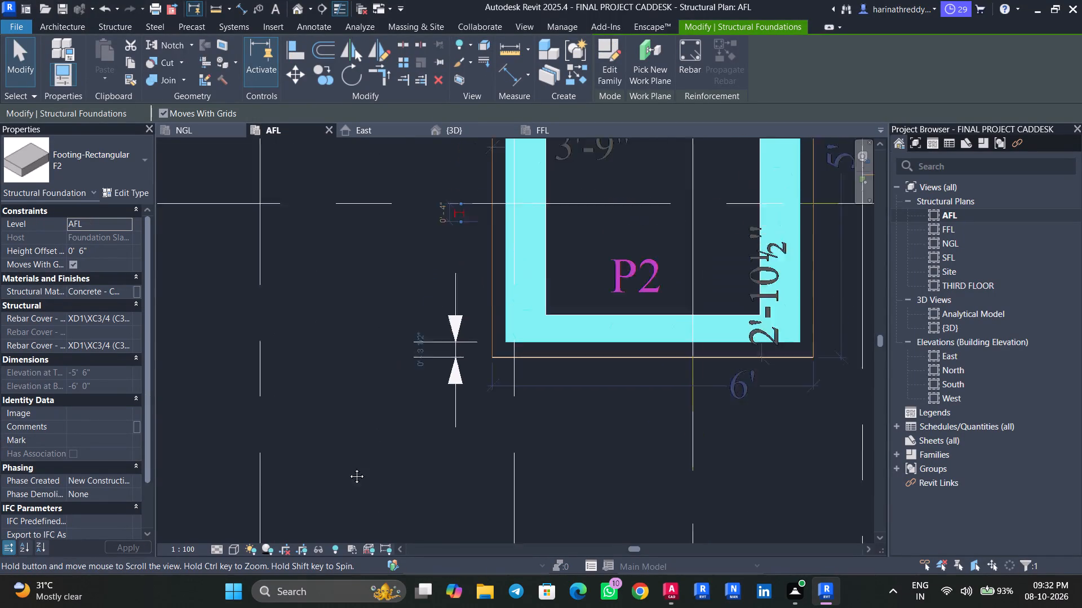
{"action": "middle_click_drag", "start_coordinate": [348, 468], "coordinate": [315, 525]}
{"action": "left_click", "coordinate": [544, 366], "text": "ctrl"}
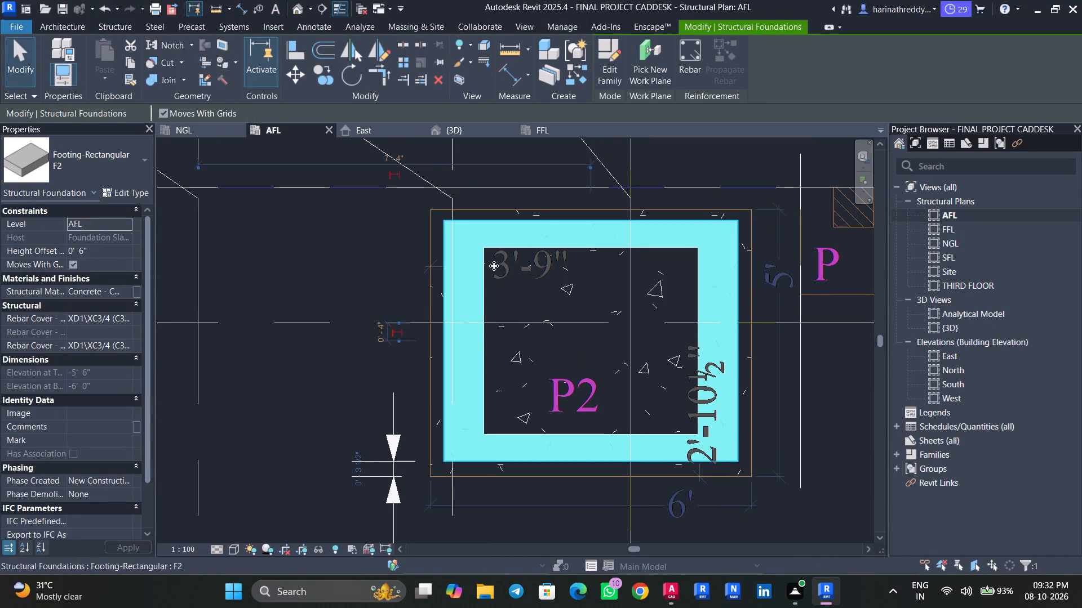
{"action": "scroll", "coordinate": [505, 258], "scroll_direction": "up", "scroll_amount": 2}
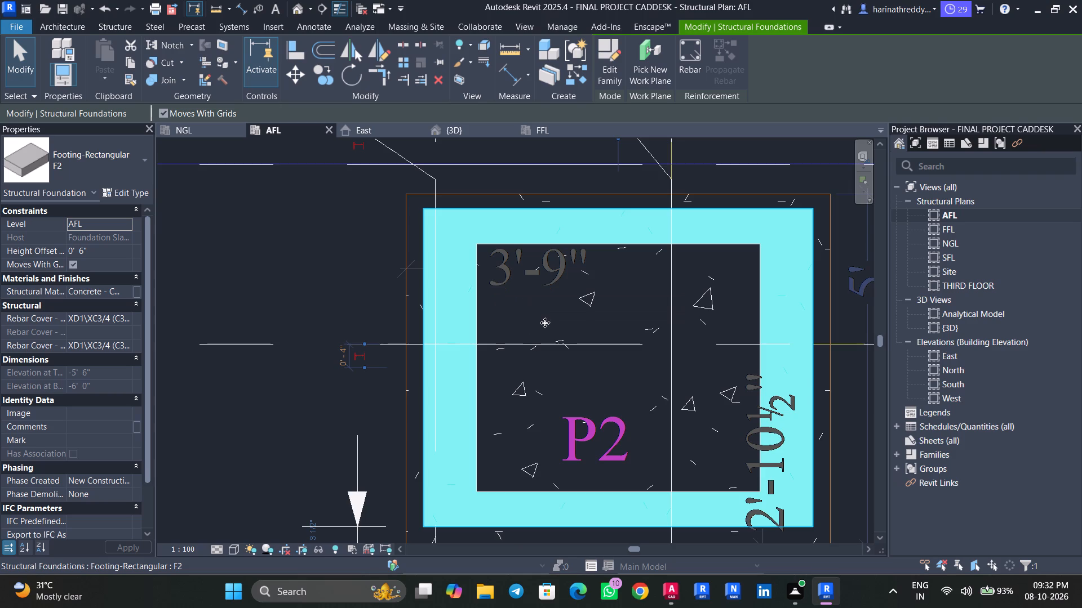
{"action": "scroll", "coordinate": [507, 328], "scroll_direction": "up", "scroll_amount": 1}
{"action": "scroll", "coordinate": [507, 328], "scroll_direction": "down", "scroll_amount": 2}
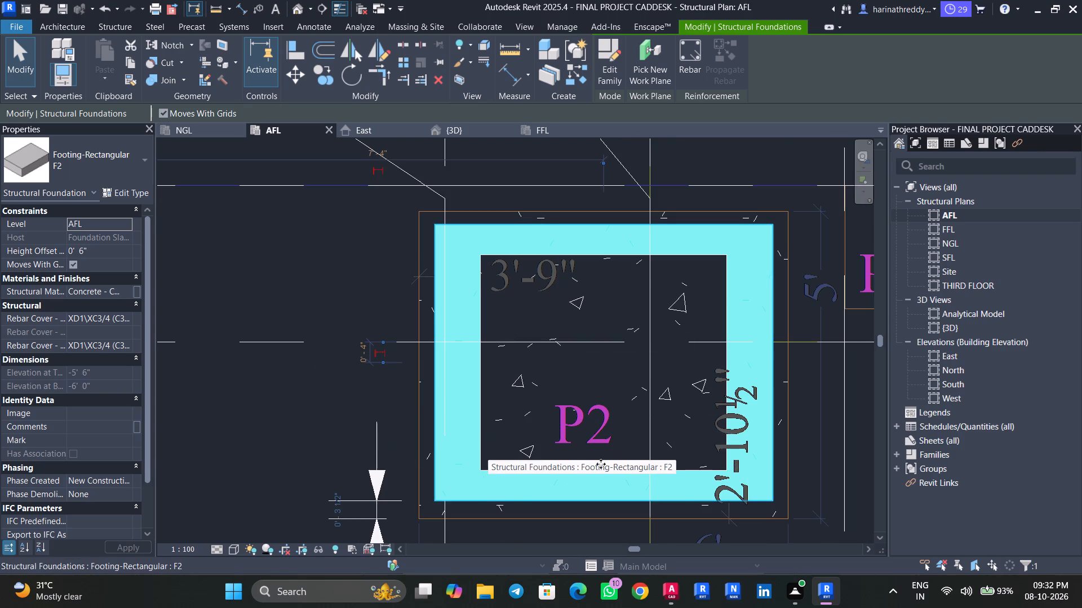
{"action": "scroll", "coordinate": [518, 379], "scroll_direction": "down", "scroll_amount": 8}
{"action": "key", "text": "Escape"}
{"action": "key", "text": "Escape"}
{"action": "key", "text": "Escape"}
{"action": "key", "text": "Escape"}
{"action": "key", "text": "Escape"}
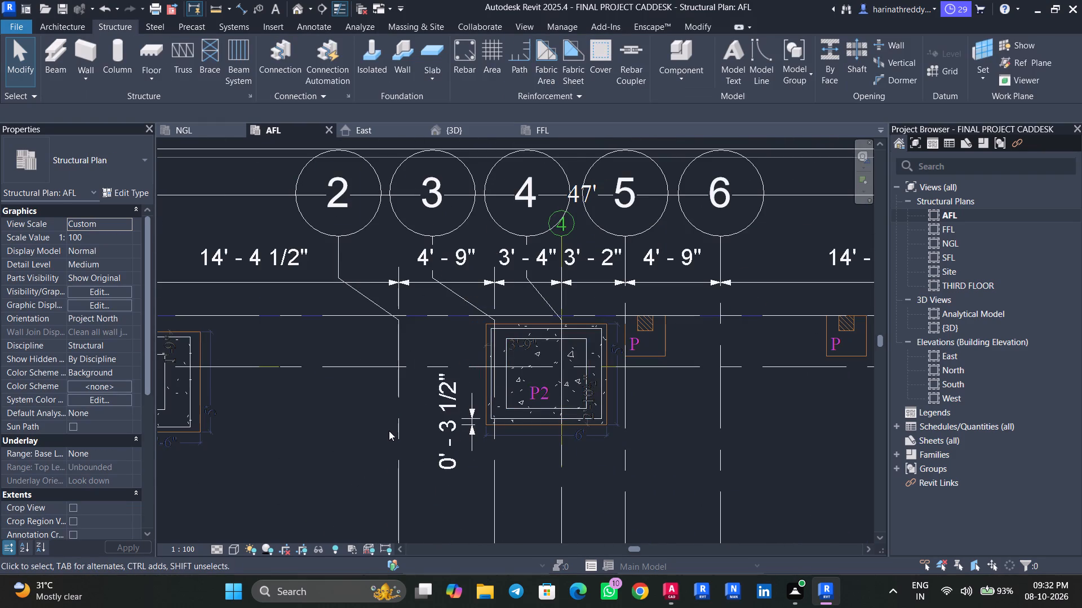
Place an F2 rectangular isolated footing over the PCC slab at P2 on grid B.
{"action": "scroll", "coordinate": [389, 430], "scroll_direction": "down", "scroll_amount": 1}
{"action": "scroll", "coordinate": [389, 430], "scroll_direction": "up", "scroll_amount": 1}
{"action": "scroll", "coordinate": [389, 430], "scroll_direction": "down", "scroll_amount": 2}
{"action": "middle_click_drag", "start_coordinate": [594, 446], "coordinate": [441, 371]}
{"action": "middle_click_drag", "start_coordinate": [481, 422], "coordinate": [569, 310]}
{"action": "middle_click_drag", "start_coordinate": [446, 412], "coordinate": [520, 359]}
{"action": "middle_click_drag", "start_coordinate": [387, 412], "coordinate": [485, 348]}
{"action": "scroll", "coordinate": [300, 362], "scroll_direction": "up", "scroll_amount": 9}
{"action": "middle_click_drag", "start_coordinate": [330, 384], "coordinate": [373, 442]}
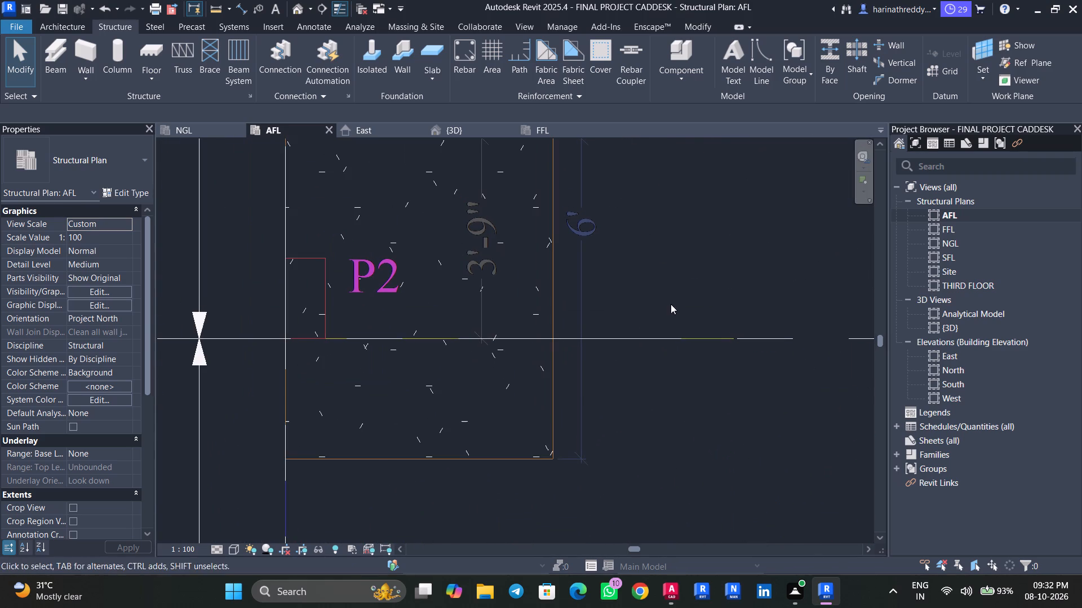
{"action": "left_click", "coordinate": [366, 66]}
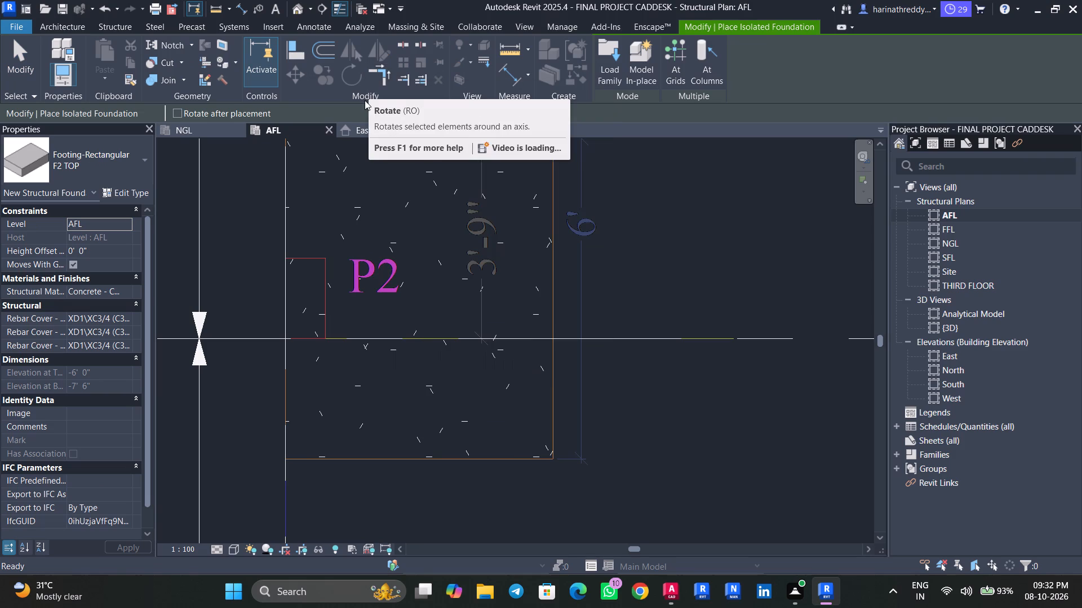
{"action": "left_click", "coordinate": [110, 159]}
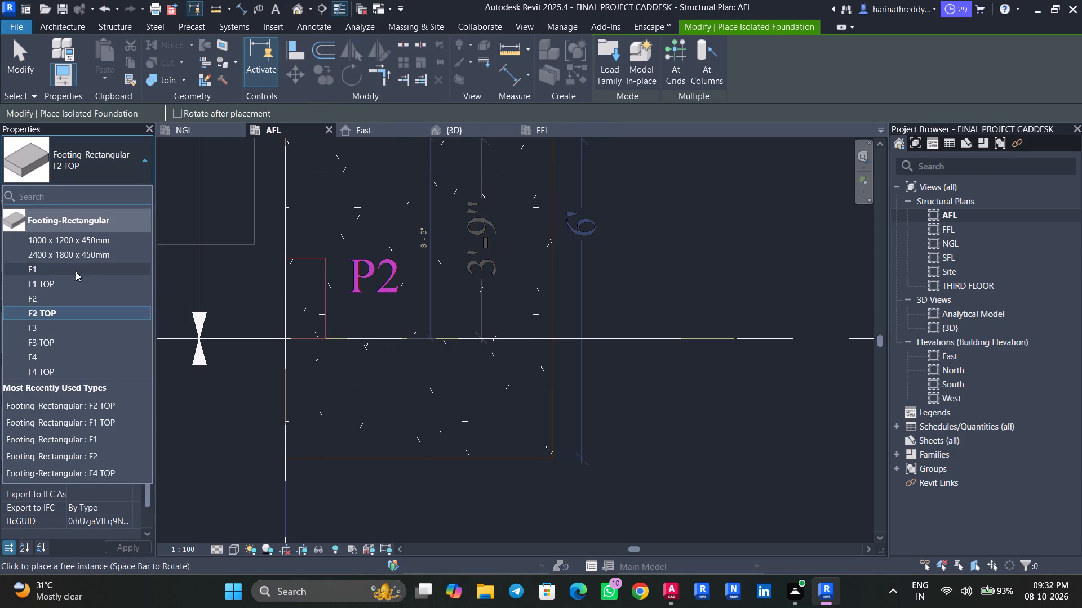
{"action": "left_click", "coordinate": [57, 299]}
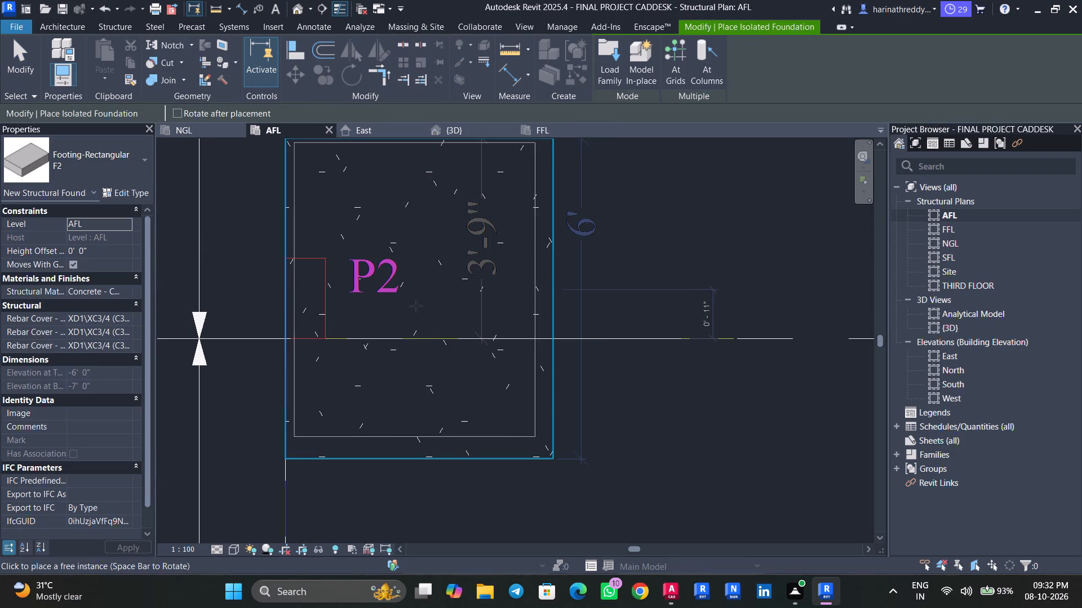
{"action": "scroll", "coordinate": [417, 311], "scroll_direction": "down", "scroll_amount": 5}
{"action": "scroll", "coordinate": [416, 307], "scroll_direction": "up", "scroll_amount": 4}
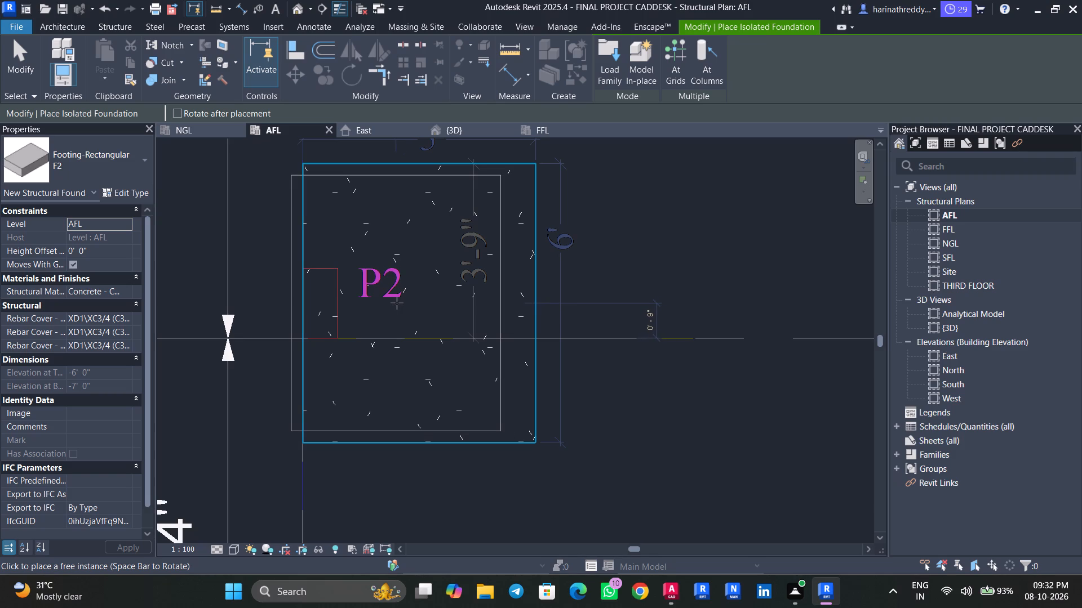
{"action": "left_click", "coordinate": [397, 303]}
{"action": "key", "text": "Escape"}
{"action": "key", "text": "Escape"}
{"action": "key", "text": "Escape"}
{"action": "key", "text": "Escape"}
{"action": "key", "text": "Escape"}
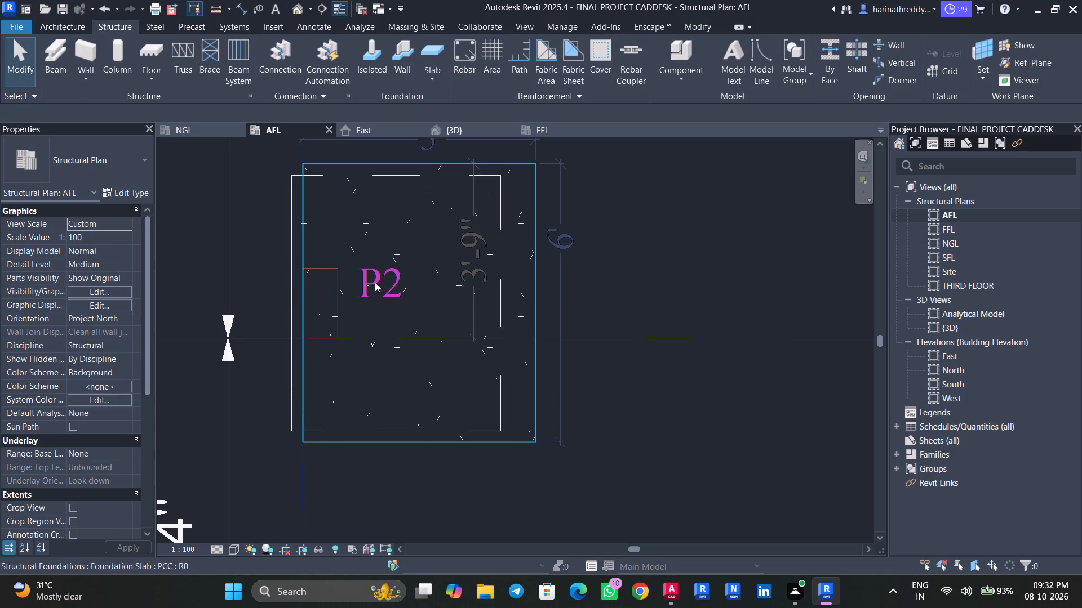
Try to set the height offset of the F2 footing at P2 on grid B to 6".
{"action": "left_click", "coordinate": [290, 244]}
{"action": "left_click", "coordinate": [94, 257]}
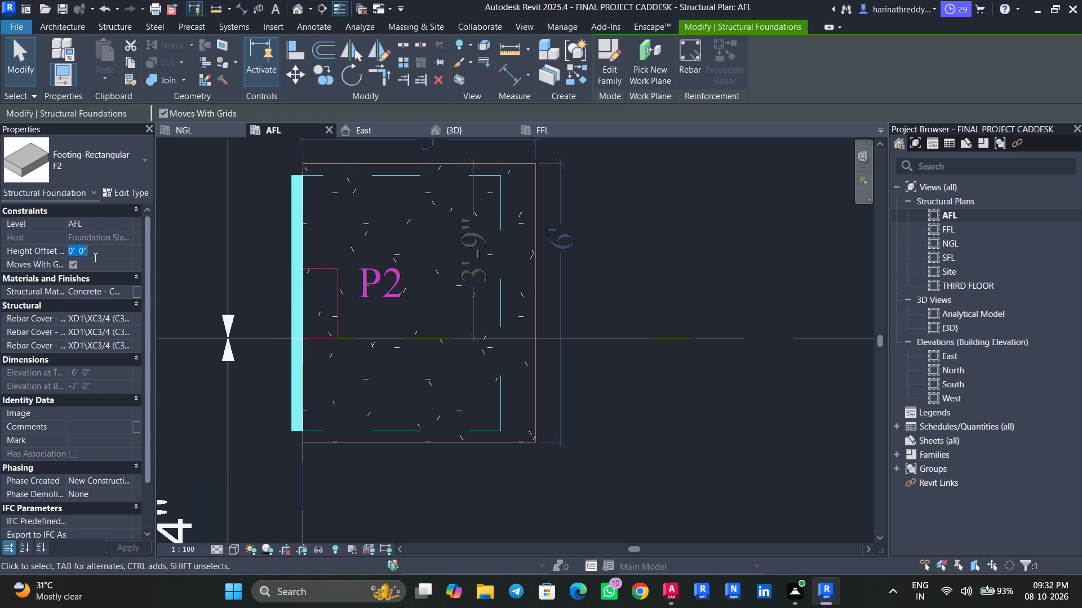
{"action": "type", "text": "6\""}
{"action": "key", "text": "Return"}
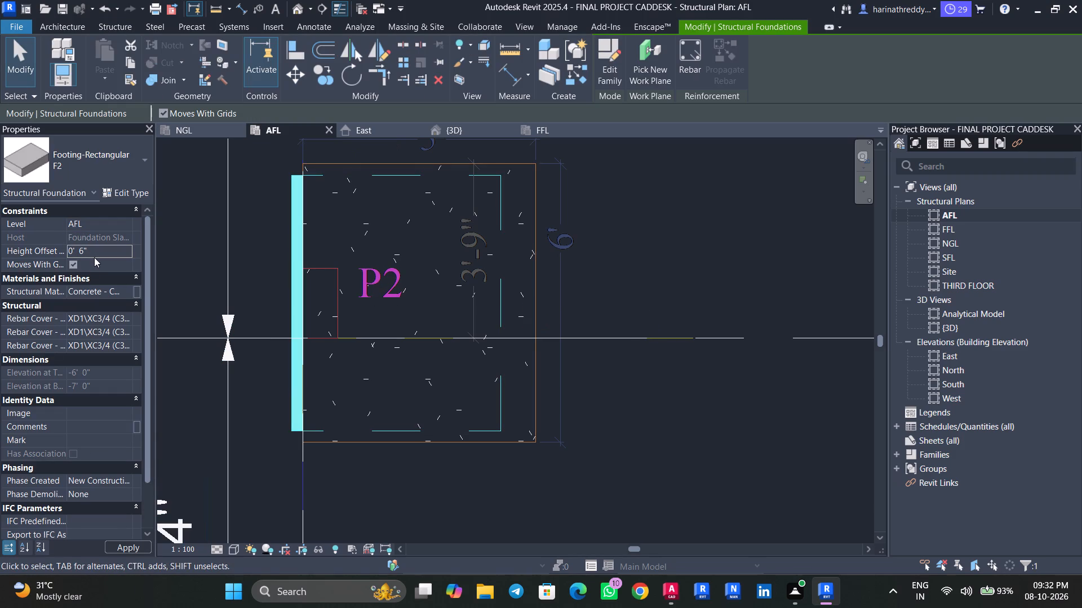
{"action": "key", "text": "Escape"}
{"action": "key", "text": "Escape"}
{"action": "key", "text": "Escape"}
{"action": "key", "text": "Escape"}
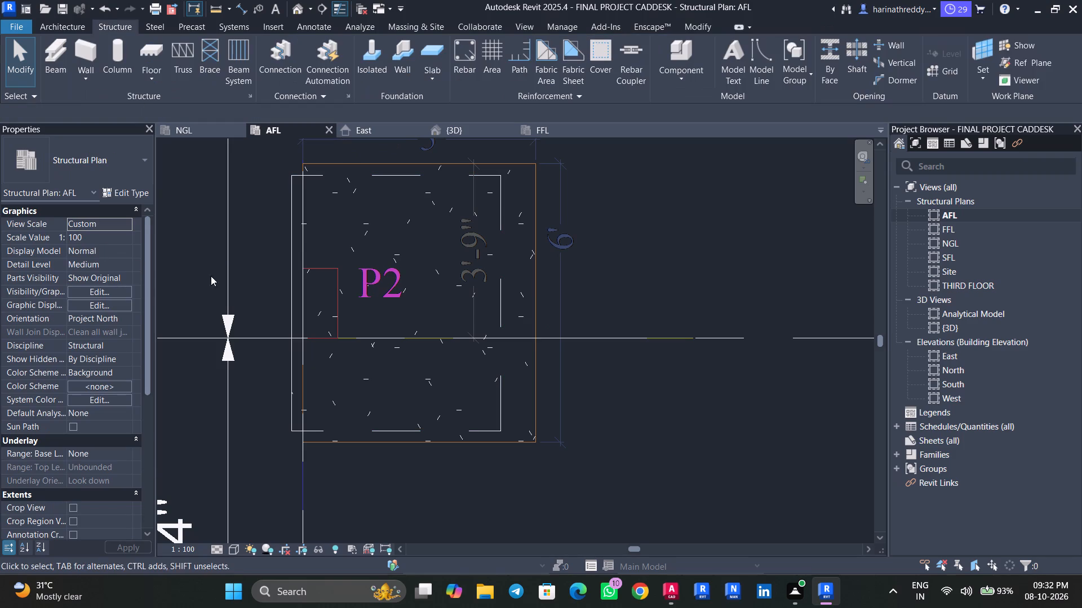
Check the height offsets of the F2 footing and the PCC slab at P2 on grid B.
{"action": "scroll", "coordinate": [286, 299], "scroll_direction": "up", "scroll_amount": 3}
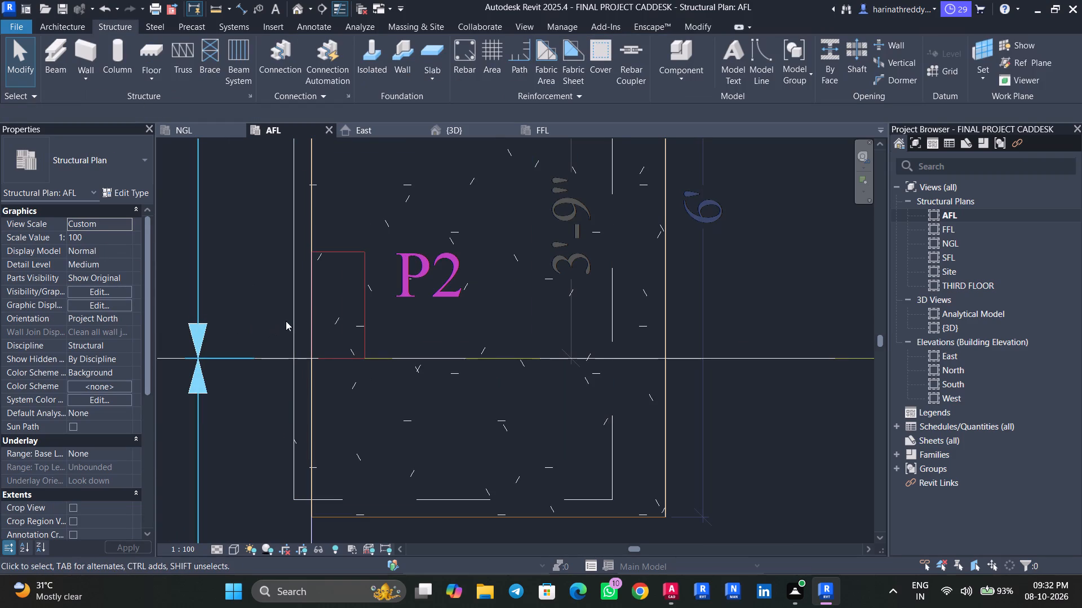
{"action": "left_click", "coordinate": [292, 318]}
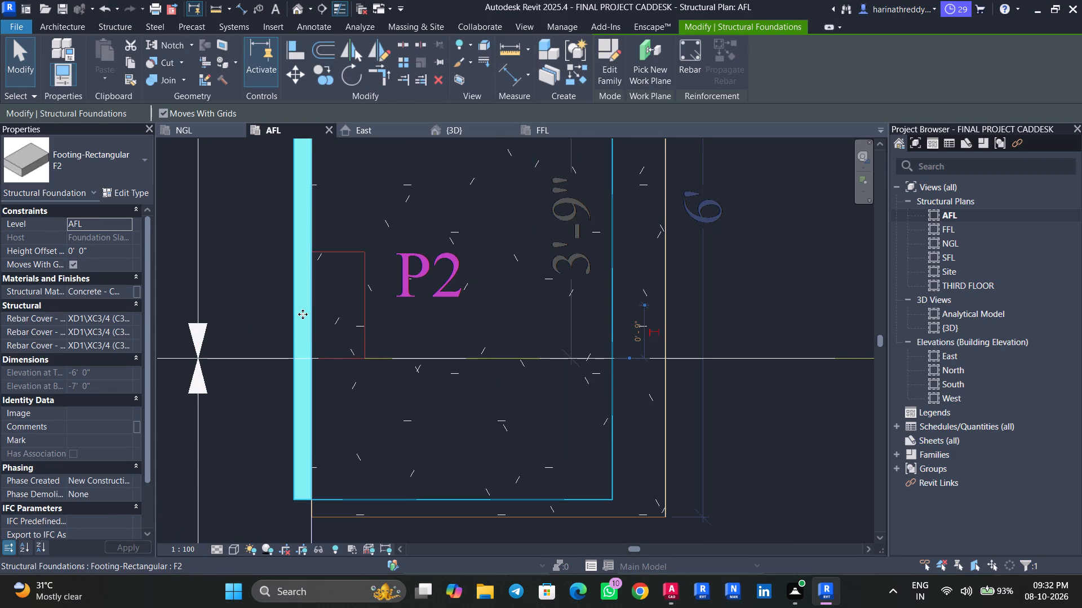
{"action": "key", "text": "Escape"}
{"action": "left_click", "coordinate": [301, 313]}
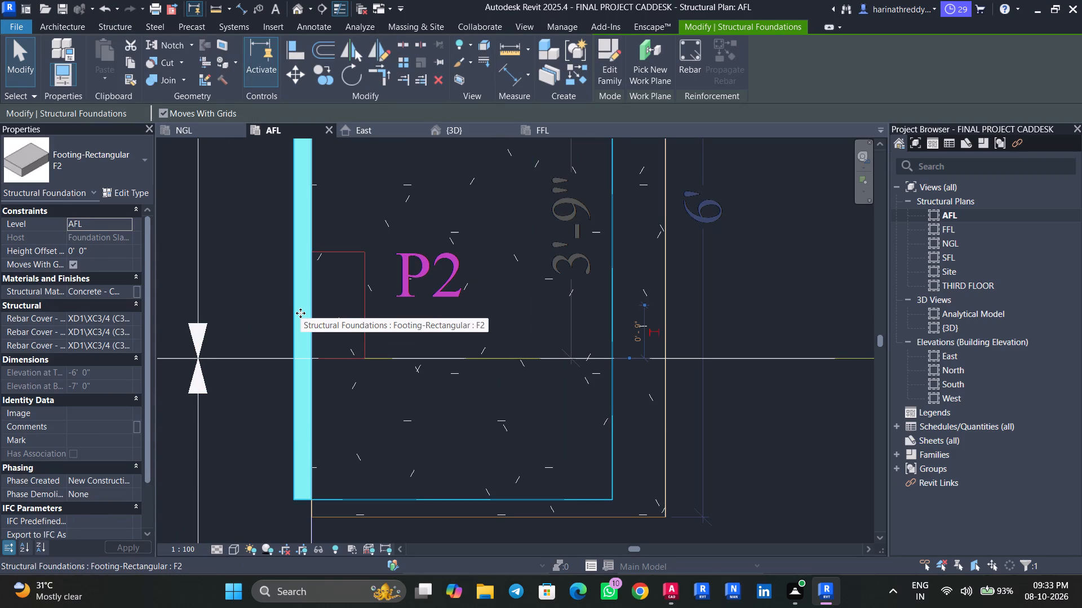
{"action": "key", "text": "Escape"}
{"action": "key", "text": "Escape"}
{"action": "left_click", "coordinate": [524, 511]}
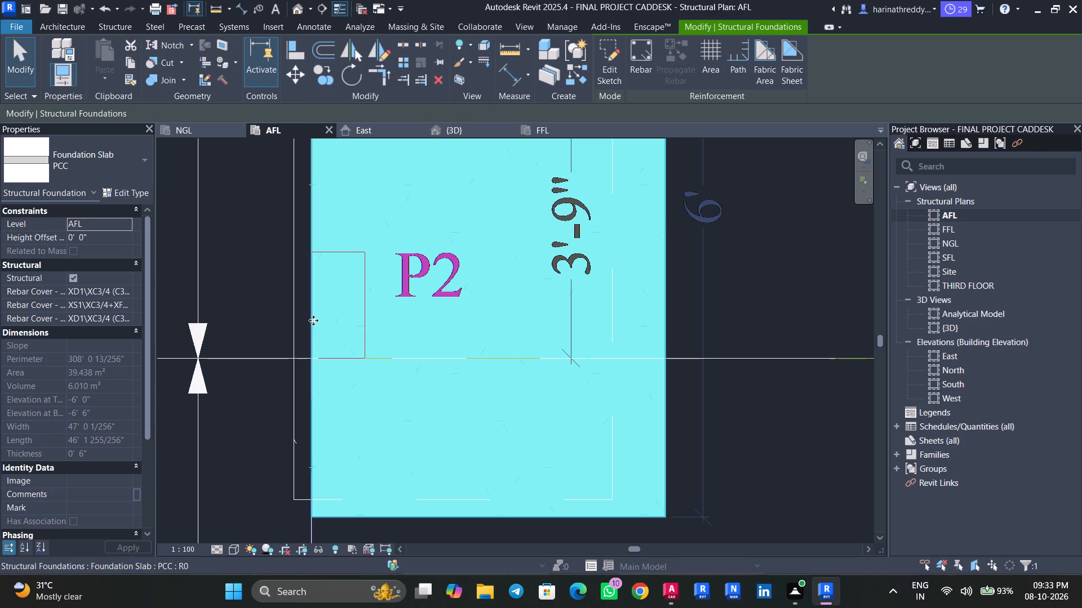
{"action": "key", "text": "Escape"}
{"action": "left_click", "coordinate": [294, 318]}
{"action": "key", "text": "Escape"}
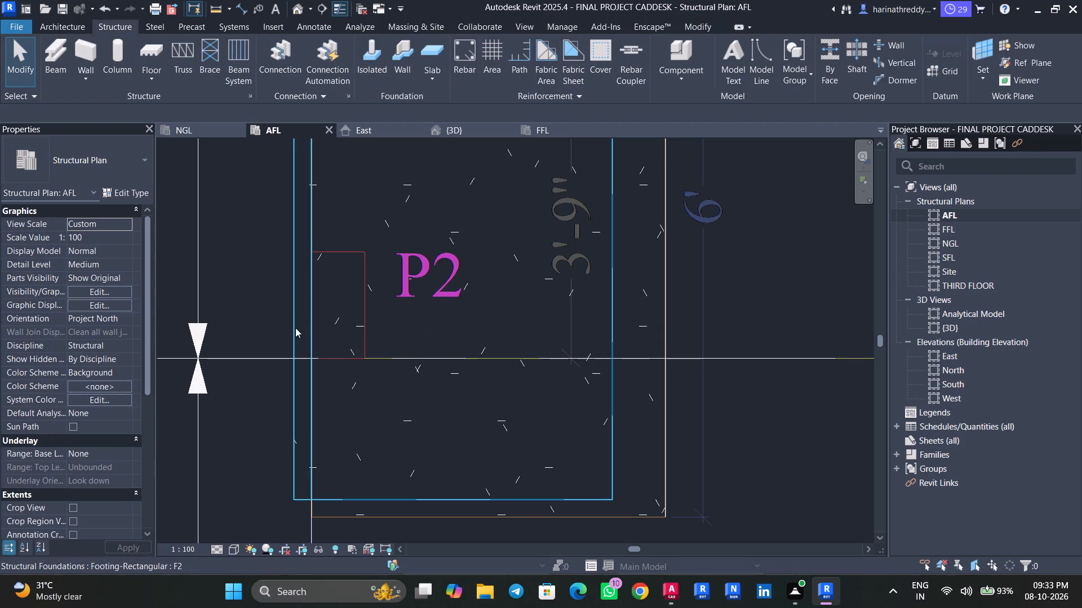
{"action": "left_click", "coordinate": [294, 328]}
{"action": "key", "text": "Escape"}
{"action": "key", "text": "Escape"}
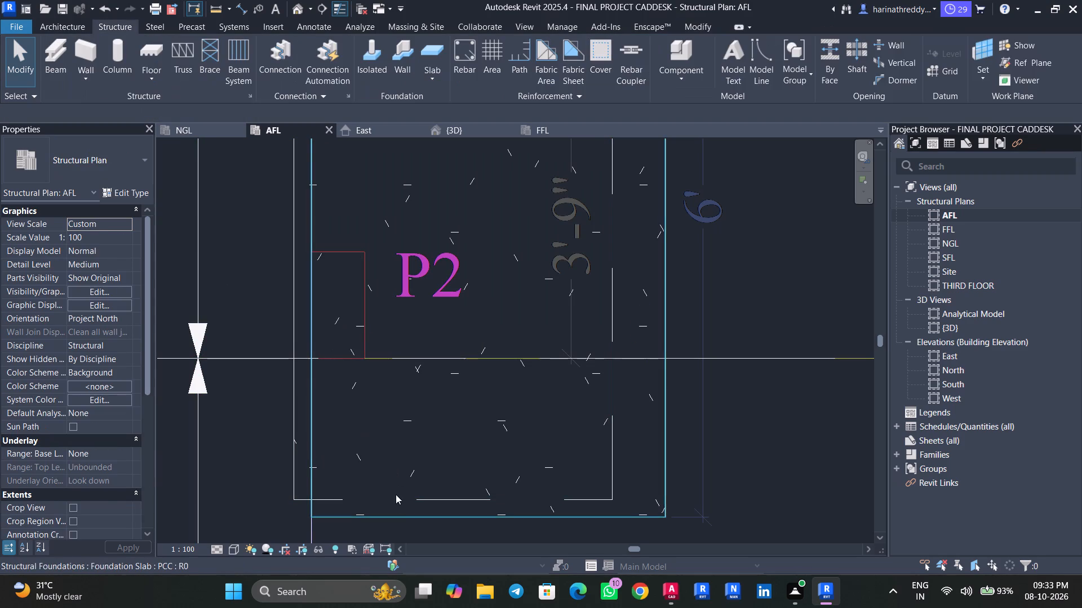
{"action": "left_click", "coordinate": [396, 518]}
{"action": "key", "text": "Escape"}
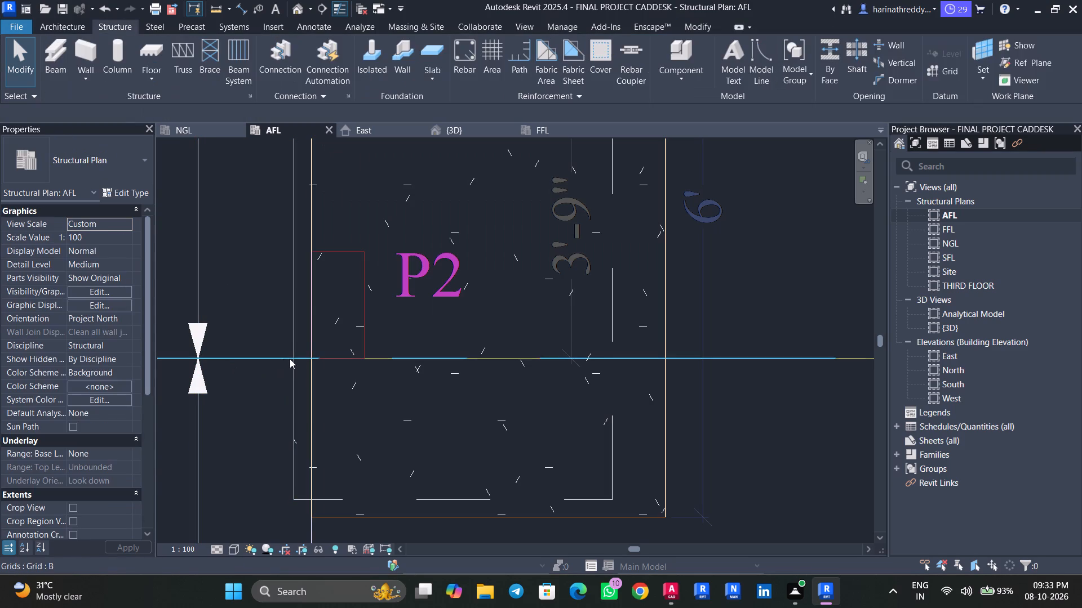
Set the height offset of the F2 footing at P2 on grid B to 6".
{"action": "left_click", "coordinate": [298, 361]}
{"action": "left_click", "coordinate": [116, 252]}
{"action": "type", "text": "6\""}
{"action": "key", "text": "Return"}
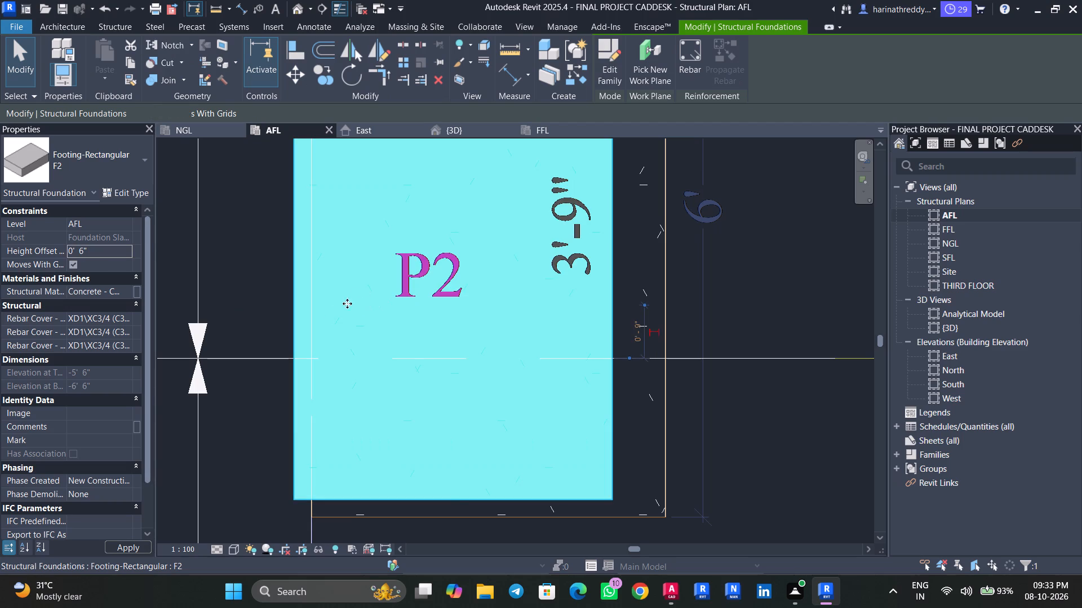
{"action": "key", "text": "Escape"}
{"action": "key", "text": "Escape"}
Align the outer vertical edge of the F2 footing at P2 on grid B with the PCC slab's outer edge.
{"action": "type", "text": "al"}
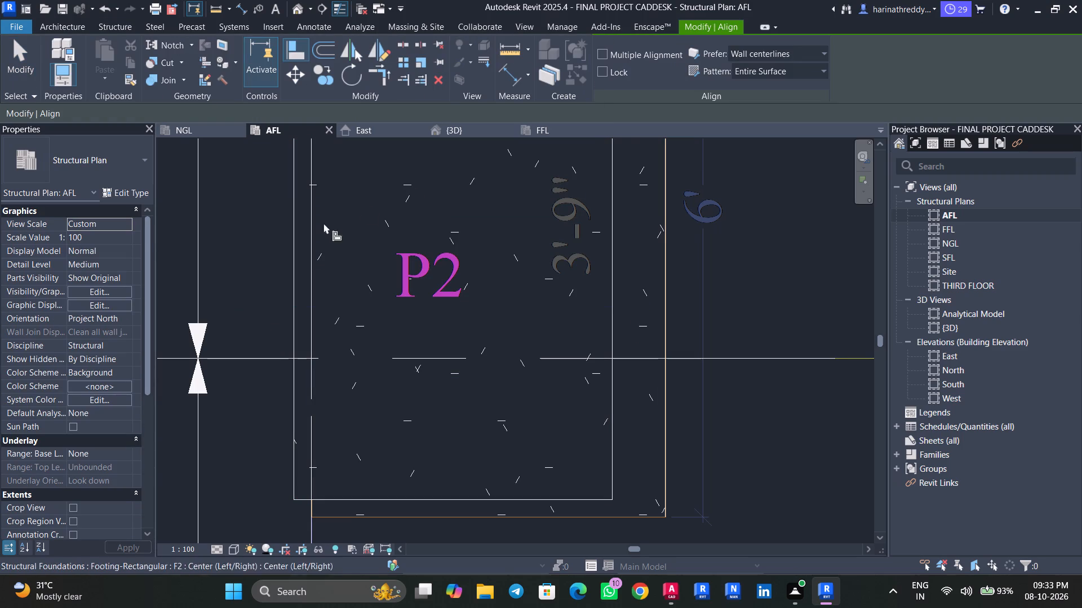
{"action": "scroll", "coordinate": [307, 256], "scroll_direction": "up", "scroll_amount": 1}
{"action": "left_click", "coordinate": [312, 259]}
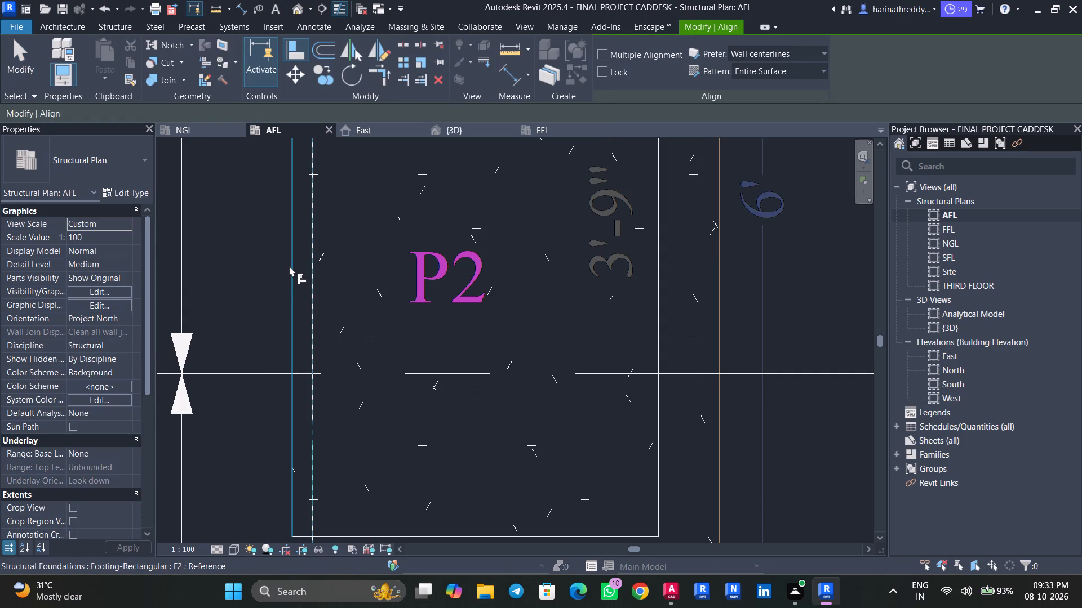
{"action": "left_click", "coordinate": [289, 266]}
{"action": "key", "text": "Escape"}
{"action": "key", "text": "Escape"}
{"action": "key", "text": "Escape"}
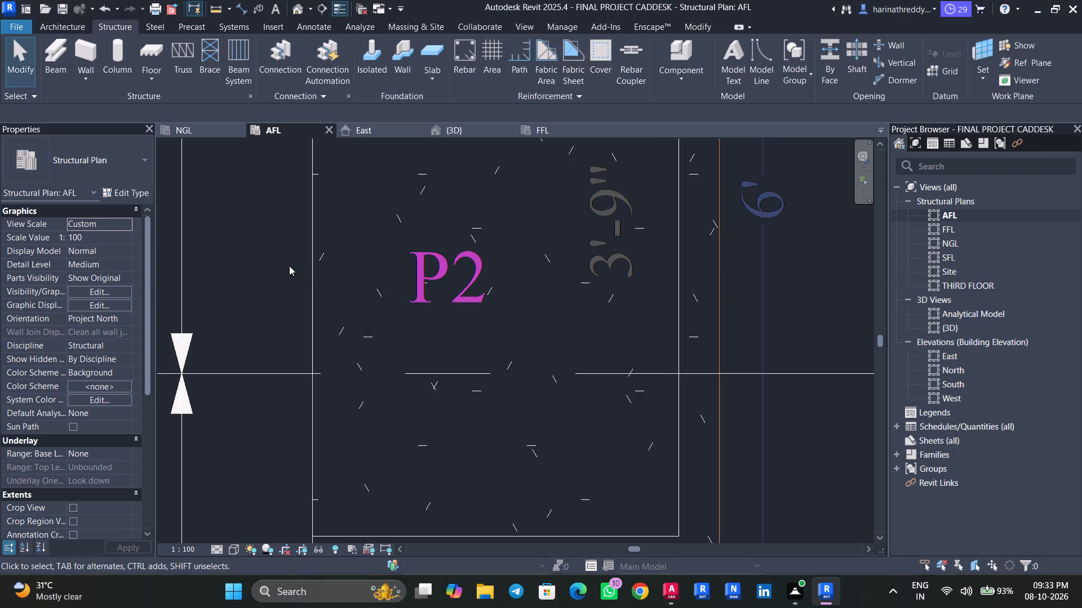
{"action": "key", "text": "Escape"}
{"action": "key", "text": "Escape"}
Inspect in 3D how the F2 footing sits on the PCC slab at P2 on grid B, compared with neighbouring footings.
{"action": "left_click", "coordinate": [460, 127]}
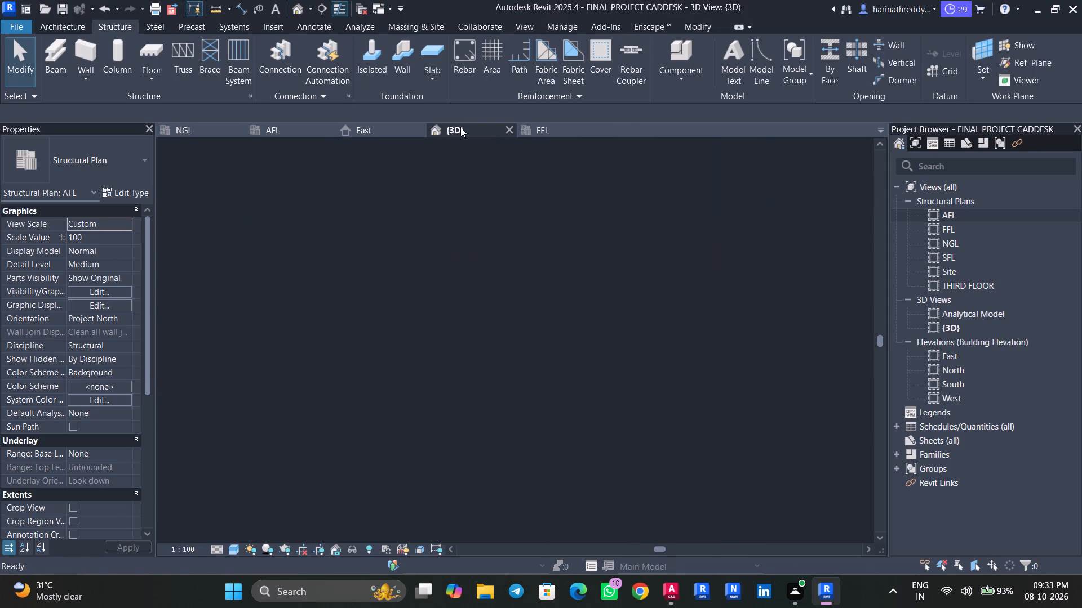
{"action": "scroll", "coordinate": [558, 302], "scroll_direction": "down", "scroll_amount": 6}
{"action": "middle_click_drag", "start_coordinate": [628, 381], "coordinate": [519, 381], "text": "shift"}
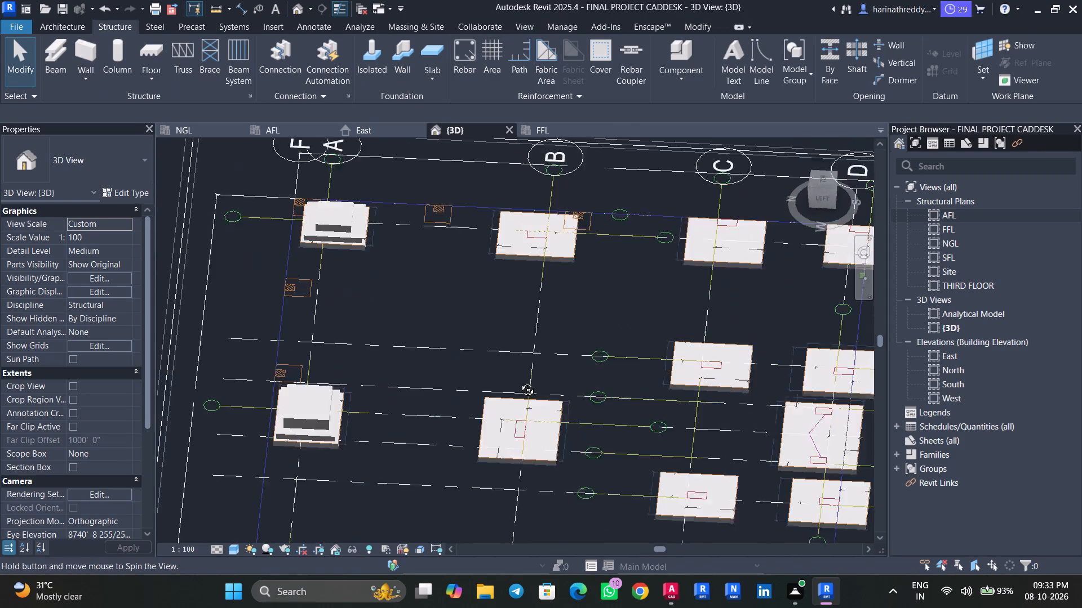
{"action": "middle_click_drag", "start_coordinate": [519, 381], "coordinate": [383, 343], "text": "shift"}
{"action": "middle_click_drag", "start_coordinate": [394, 345], "coordinate": [806, 345]}
{"action": "scroll", "coordinate": [268, 461], "scroll_direction": "up", "scroll_amount": 4}
{"action": "scroll", "coordinate": [413, 467], "scroll_direction": "up", "scroll_amount": 1}
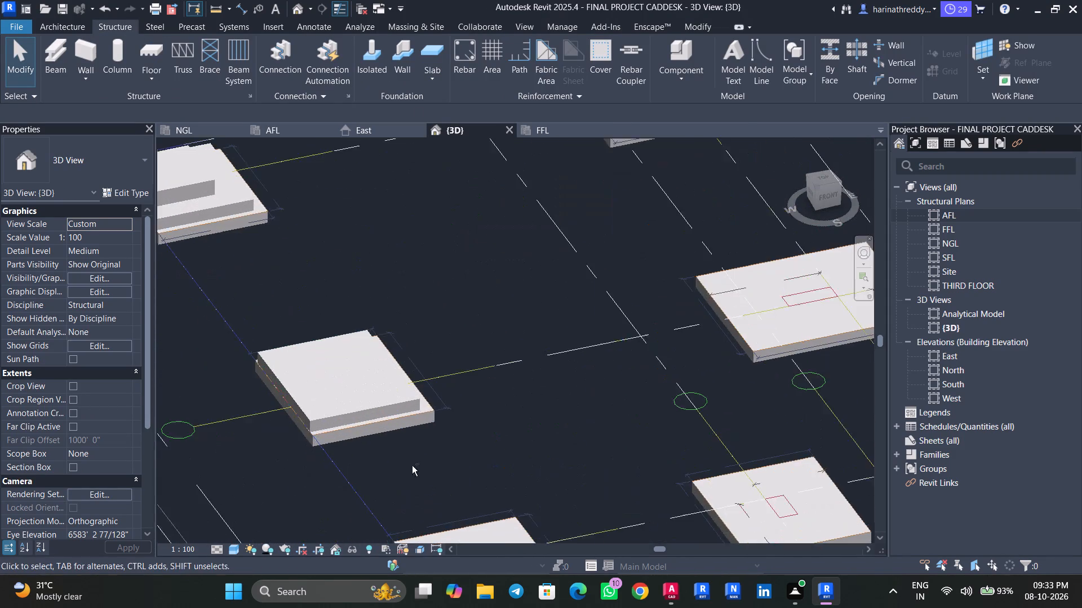
{"action": "middle_click_drag", "start_coordinate": [412, 466], "coordinate": [405, 457], "text": "shift"}
{"action": "scroll", "coordinate": [236, 380], "scroll_direction": "up", "scroll_amount": 2}
{"action": "scroll", "coordinate": [236, 380], "scroll_direction": "down", "scroll_amount": 1}
{"action": "scroll", "coordinate": [240, 374], "scroll_direction": "up", "scroll_amount": 9}
{"action": "scroll", "coordinate": [220, 383], "scroll_direction": "down", "scroll_amount": 1}
{"action": "scroll", "coordinate": [220, 383], "scroll_direction": "up", "scroll_amount": 1}
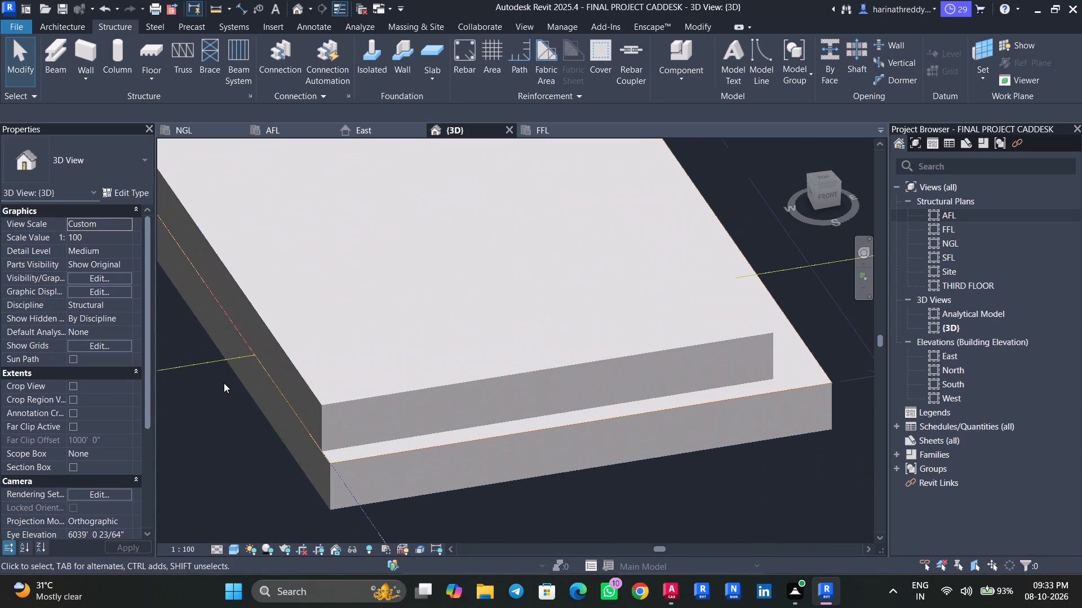
{"action": "scroll", "coordinate": [251, 382], "scroll_direction": "up", "scroll_amount": 10}
{"action": "key", "text": "Escape"}
{"action": "key", "text": "Escape"}
{"action": "key", "text": "Escape"}
{"action": "scroll", "coordinate": [253, 386], "scroll_direction": "down", "scroll_amount": 7}
{"action": "scroll", "coordinate": [253, 386], "scroll_direction": "up", "scroll_amount": 1}
{"action": "scroll", "coordinate": [253, 386], "scroll_direction": "down", "scroll_amount": 1}
{"action": "scroll", "coordinate": [253, 386], "scroll_direction": "up", "scroll_amount": 1}
{"action": "scroll", "coordinate": [253, 386], "scroll_direction": "down", "scroll_amount": 1}
{"action": "scroll", "coordinate": [253, 386], "scroll_direction": "up", "scroll_amount": 1}
{"action": "scroll", "coordinate": [253, 386], "scroll_direction": "down", "scroll_amount": 2}
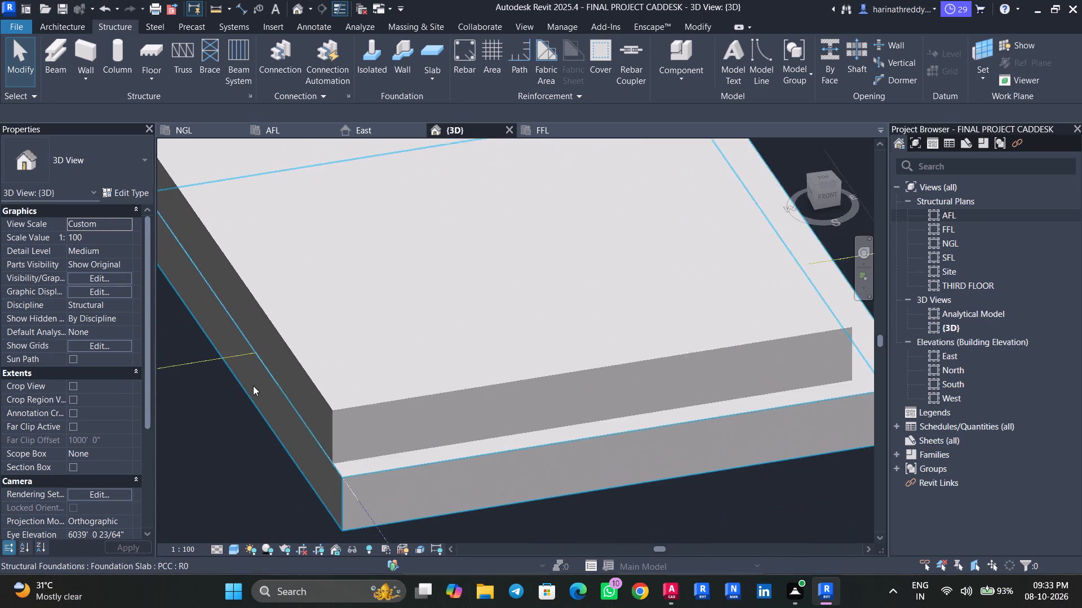
{"action": "scroll", "coordinate": [253, 386], "scroll_direction": "down", "scroll_amount": 15}
{"action": "middle_click_drag", "start_coordinate": [401, 381], "coordinate": [397, 368]}
{"action": "scroll", "coordinate": [397, 368], "scroll_direction": "up", "scroll_amount": 1}
{"action": "scroll", "coordinate": [397, 368], "scroll_direction": "down", "scroll_amount": 3}
{"action": "middle_click_drag", "start_coordinate": [396, 367], "coordinate": [348, 372]}
{"action": "scroll", "coordinate": [349, 372], "scroll_direction": "up", "scroll_amount": 1}
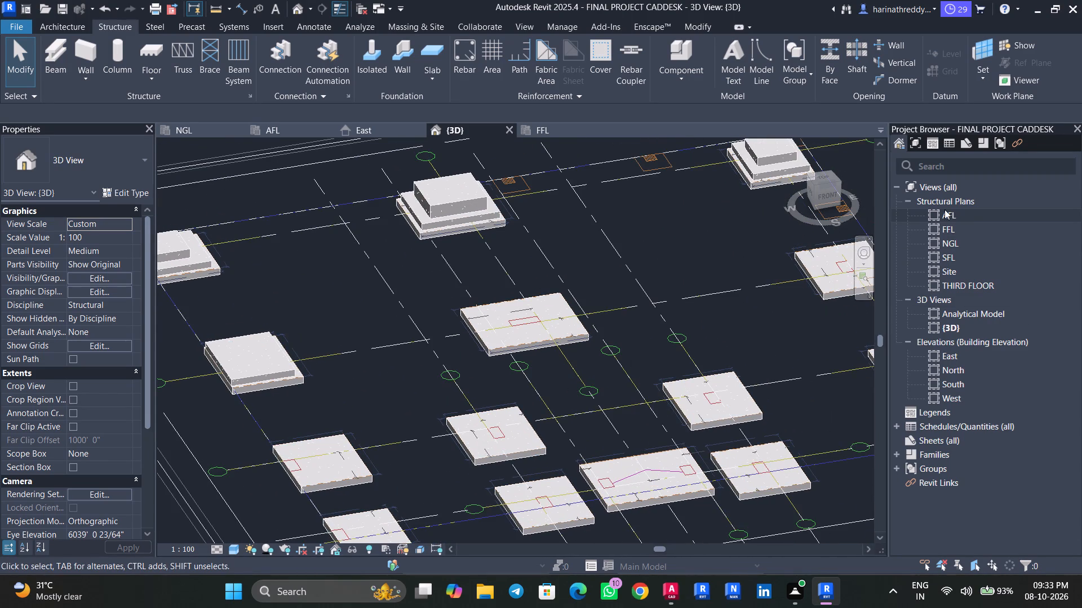
Place an F2 TOP isolated footing over the F2 footing at P2 on grid B in the AFL plan.
{"action": "double_click", "coordinate": [944, 209]}
{"action": "scroll", "coordinate": [530, 284], "scroll_direction": "down", "scroll_amount": 8}
{"action": "scroll", "coordinate": [627, 283], "scroll_direction": "up", "scroll_amount": 3}
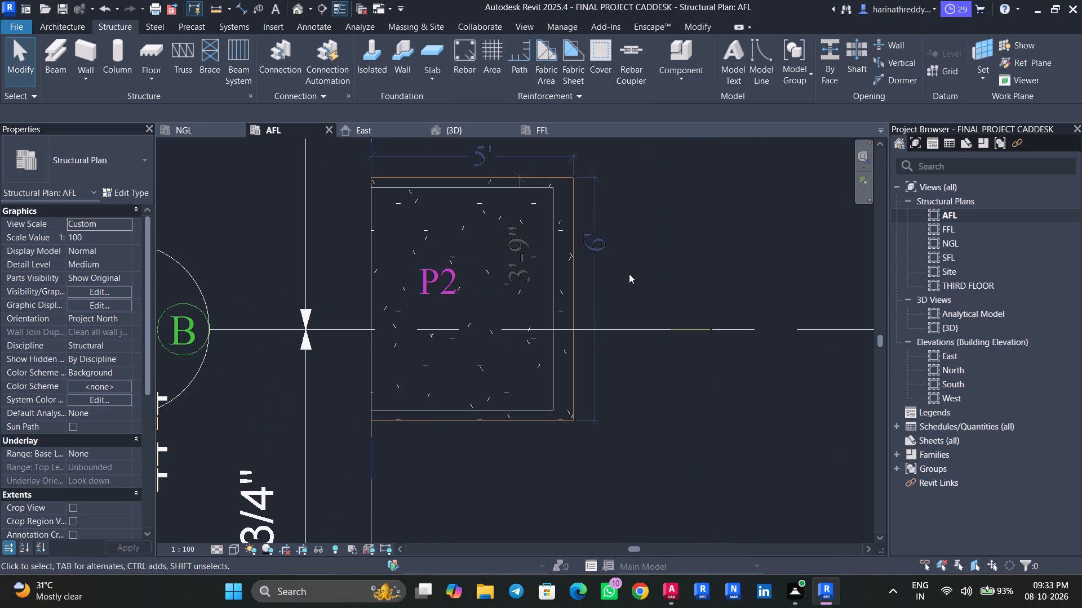
{"action": "scroll", "coordinate": [360, 309], "scroll_direction": "up", "scroll_amount": 3}
{"action": "middle_click_drag", "start_coordinate": [364, 303], "coordinate": [340, 305]}
{"action": "left_click", "coordinate": [370, 79]}
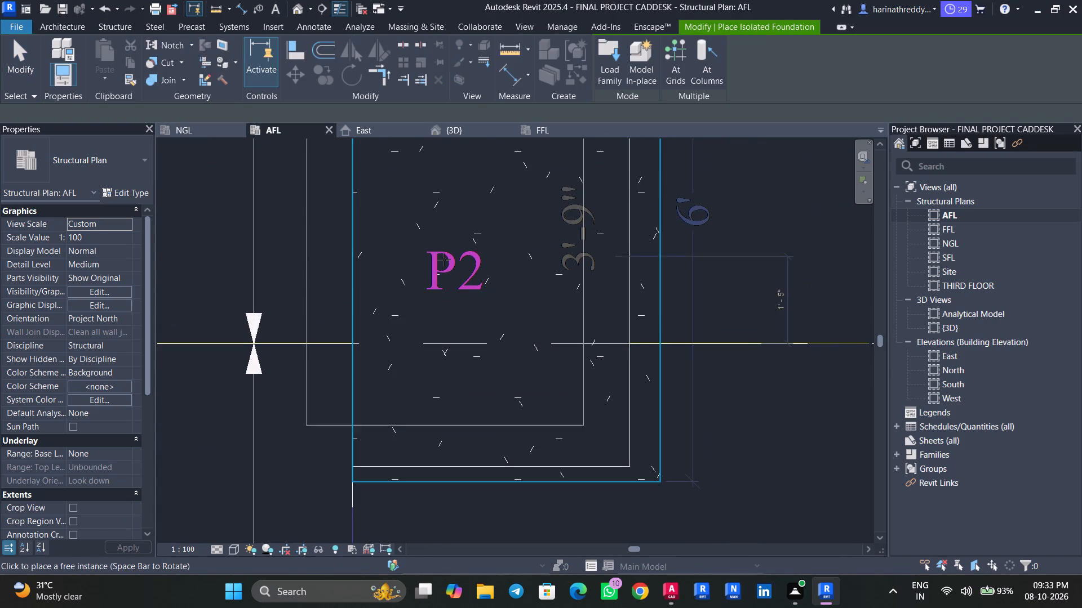
{"action": "left_click", "coordinate": [94, 160]}
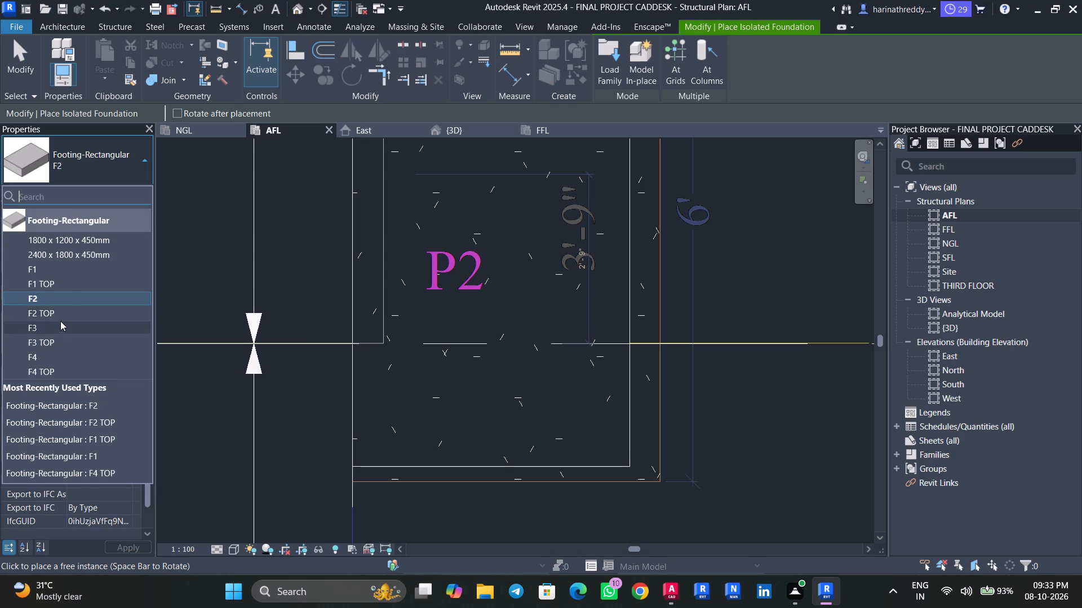
{"action": "left_click", "coordinate": [59, 314]}
{"action": "scroll", "coordinate": [451, 311], "scroll_direction": "down", "scroll_amount": 4}
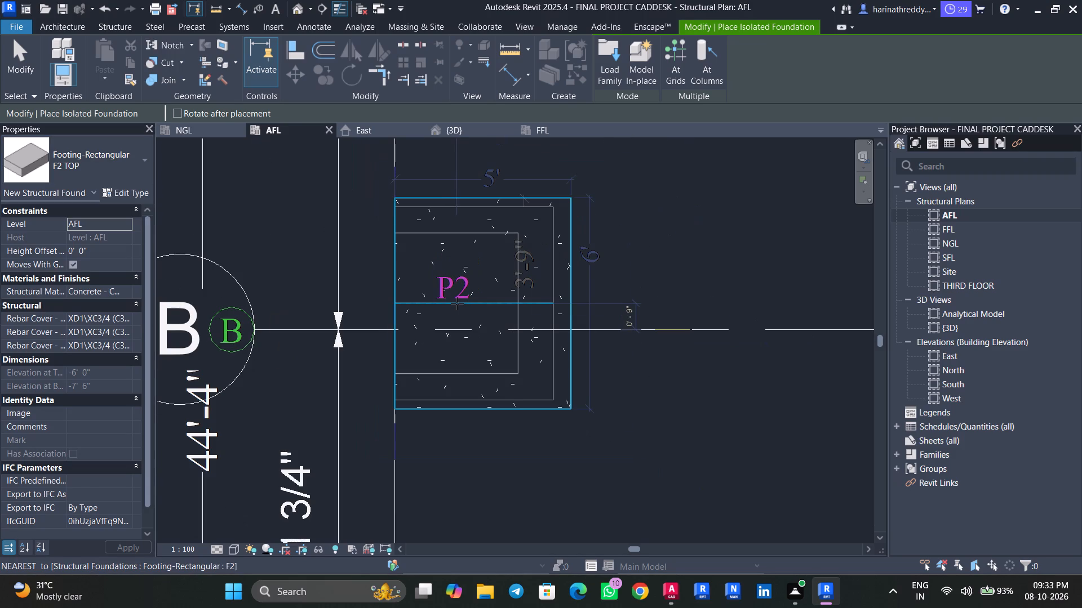
{"action": "key", "text": "space"}
{"action": "key", "text": "space"}
{"action": "scroll", "coordinate": [457, 303], "scroll_direction": "up", "scroll_amount": 1}
{"action": "scroll", "coordinate": [457, 303], "scroll_direction": "down", "scroll_amount": 1}
{"action": "scroll", "coordinate": [457, 303], "scroll_direction": "up", "scroll_amount": 1}
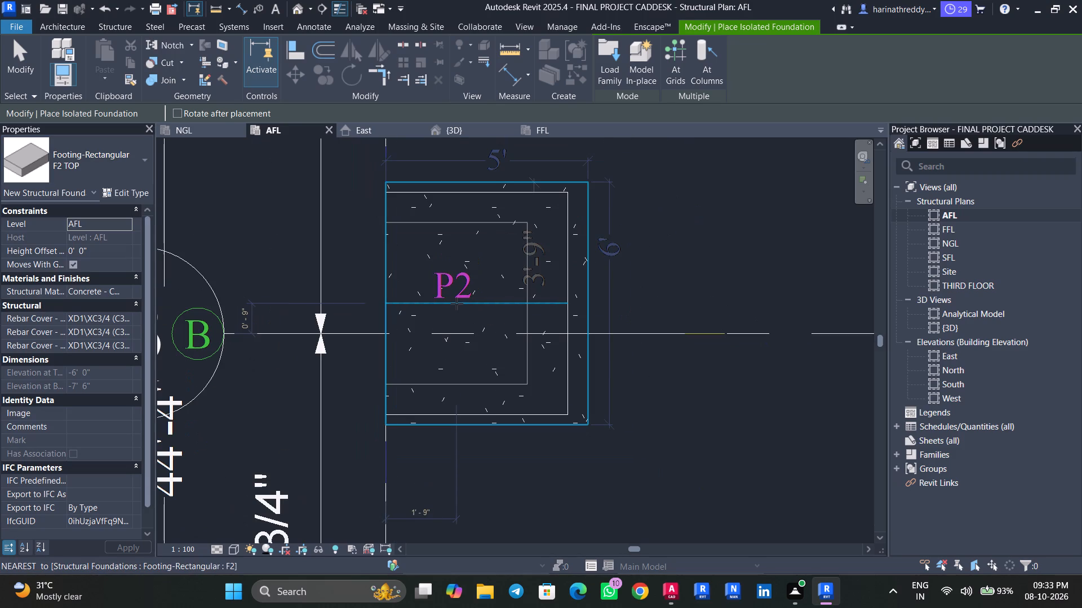
{"action": "left_click", "coordinate": [449, 303]}
{"action": "key", "text": "Escape"}
{"action": "key", "text": "Escape"}
{"action": "key", "text": "Escape"}
{"action": "key", "text": "Escape"}
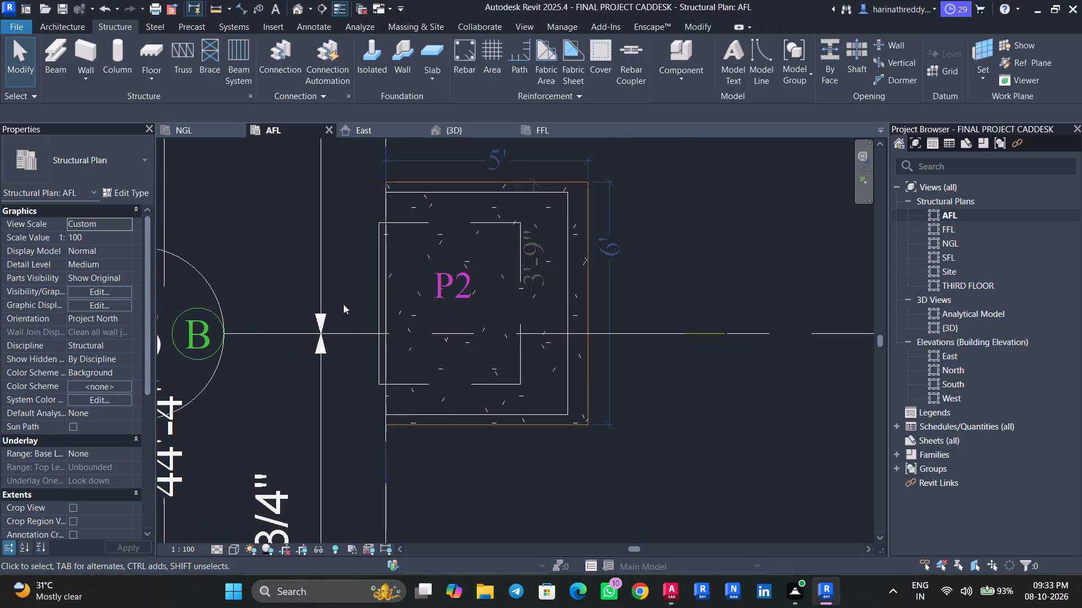
Check the type dimensions of the F2 footing at P2 on grid B.
{"action": "scroll", "coordinate": [343, 304], "scroll_direction": "up", "scroll_amount": 4}
{"action": "left_click", "coordinate": [402, 310]}
{"action": "key", "text": "Escape"}
{"action": "left_click", "coordinate": [711, 480]}
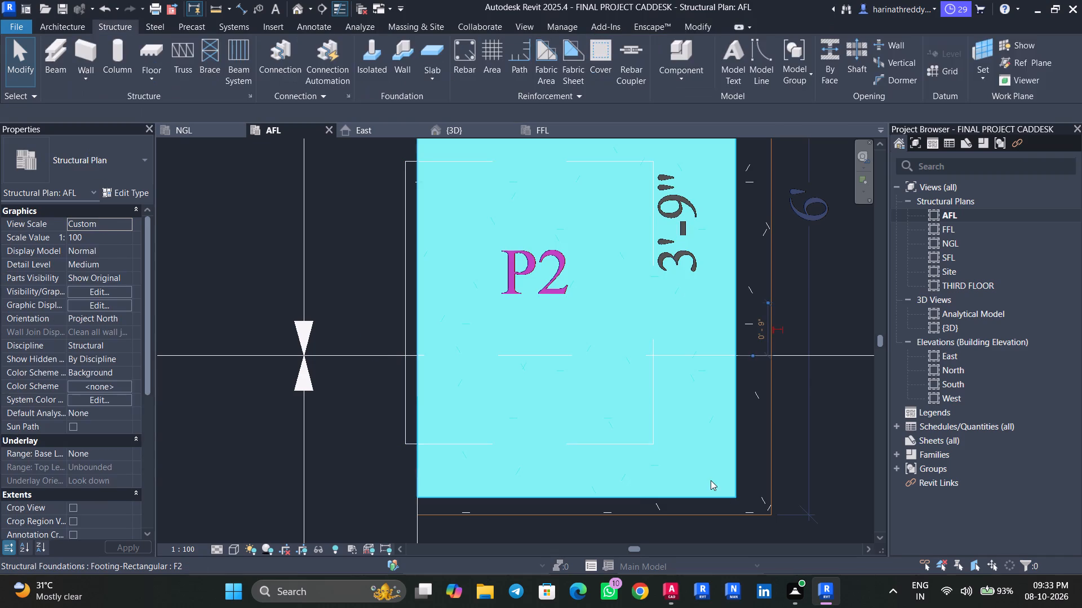
{"action": "left_click", "coordinate": [136, 191]}
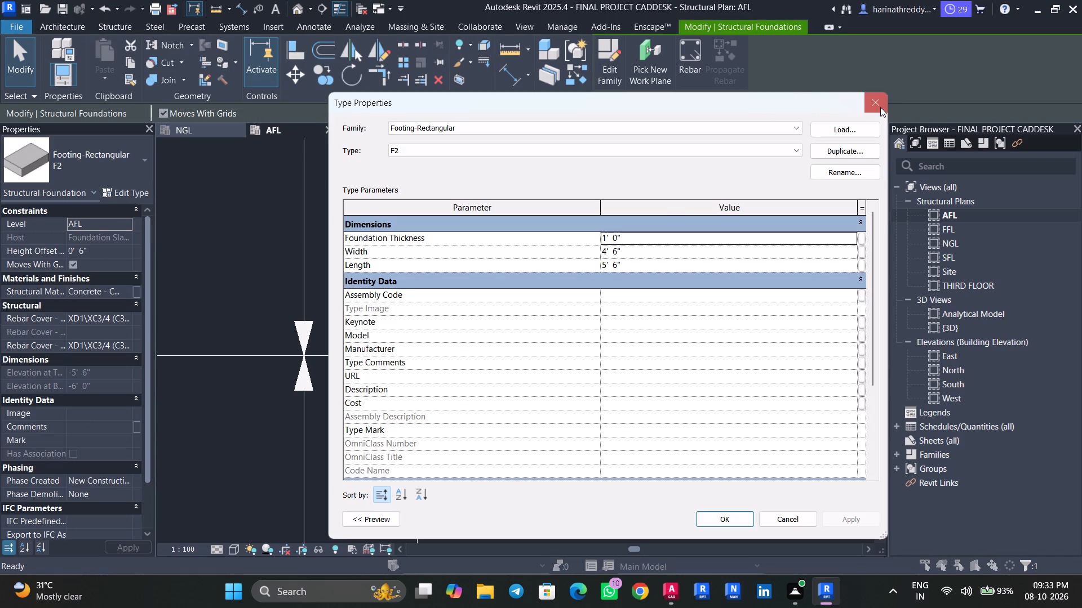
{"action": "left_click", "coordinate": [883, 104]}
{"action": "key", "text": "Escape"}
{"action": "key", "text": "Escape"}
Set the height offset of the F2 TOP footing at P2 on grid B to 1' 6".
{"action": "left_click", "coordinate": [398, 331]}
{"action": "left_click", "coordinate": [403, 331]}
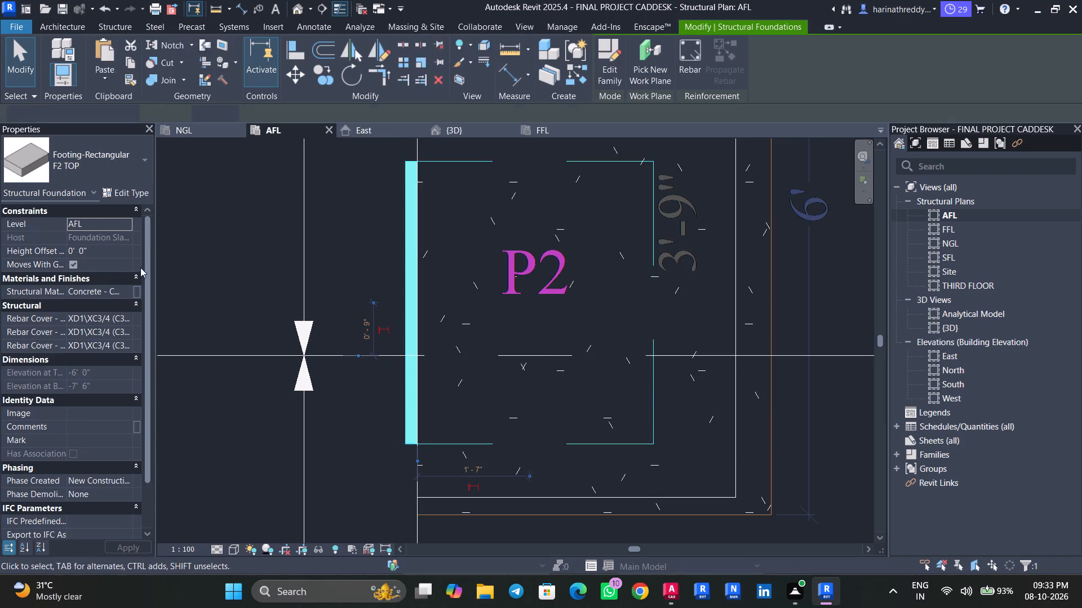
{"action": "left_click", "coordinate": [94, 254]}
{"action": "left_click_drag", "start_coordinate": [94, 254], "coordinate": [30, 262]}
{"action": "type", "text": "1'6\""}
{"action": "key", "text": "Return"}
{"action": "key", "text": "Escape"}
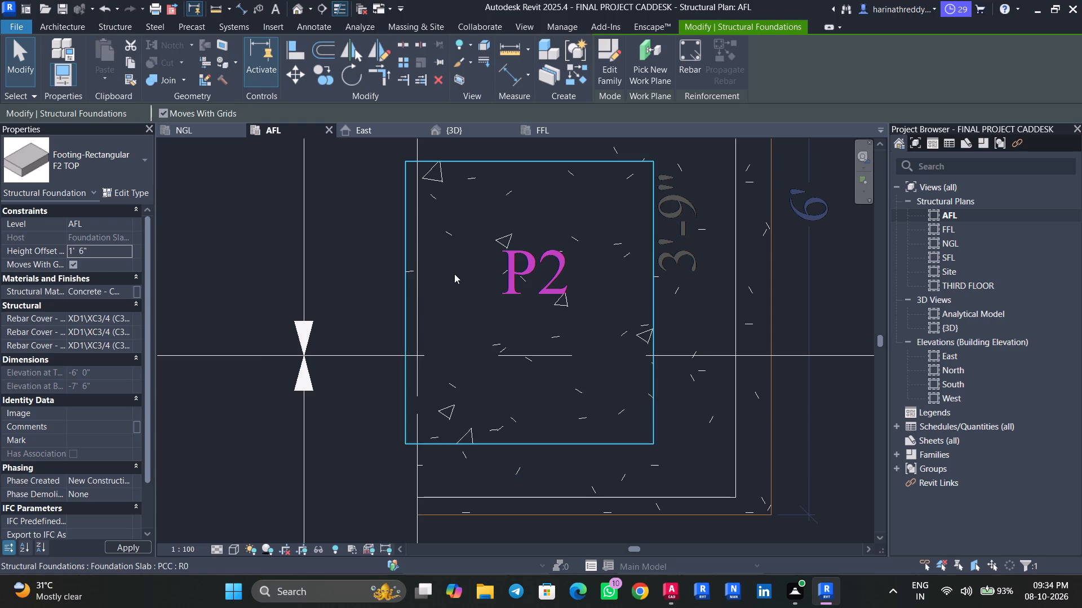
Align the outer vertical edge of the F2 TOP footing at P2 on grid B with the outer edge of the F2 footing below.
{"action": "scroll", "coordinate": [406, 287], "scroll_direction": "up", "scroll_amount": 5}
{"action": "type", "text": "al"}
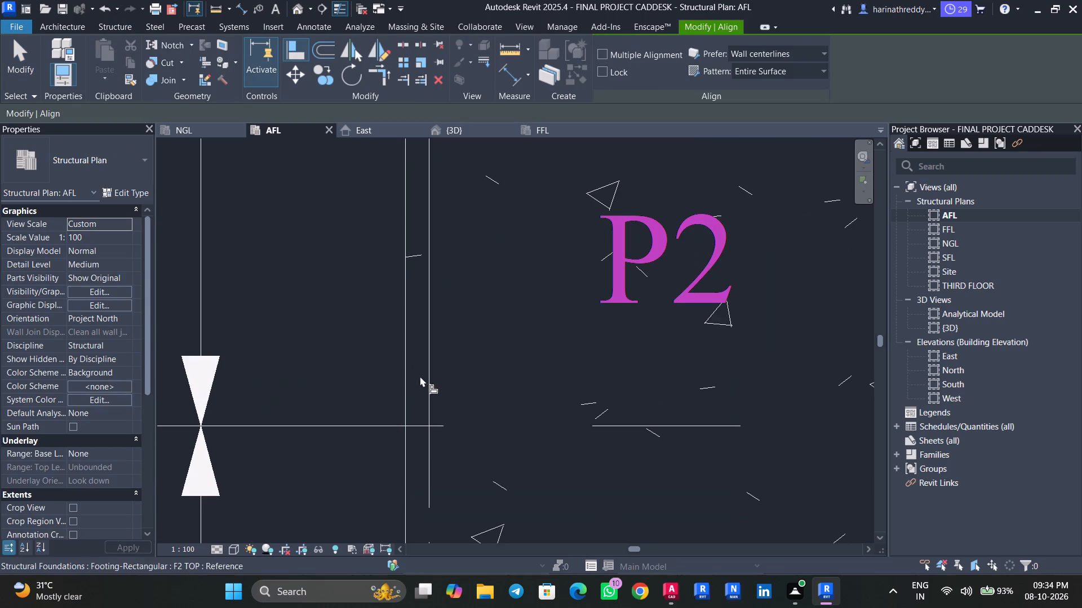
{"action": "left_click", "coordinate": [429, 374]}
{"action": "left_click", "coordinate": [410, 375]}
{"action": "key", "text": "Escape"}
{"action": "key", "text": "Escape"}
{"action": "scroll", "coordinate": [344, 345], "scroll_direction": "down", "scroll_amount": 3}
{"action": "scroll", "coordinate": [344, 345], "scroll_direction": "up", "scroll_amount": 1}
{"action": "scroll", "coordinate": [344, 345], "scroll_direction": "down", "scroll_amount": 4}
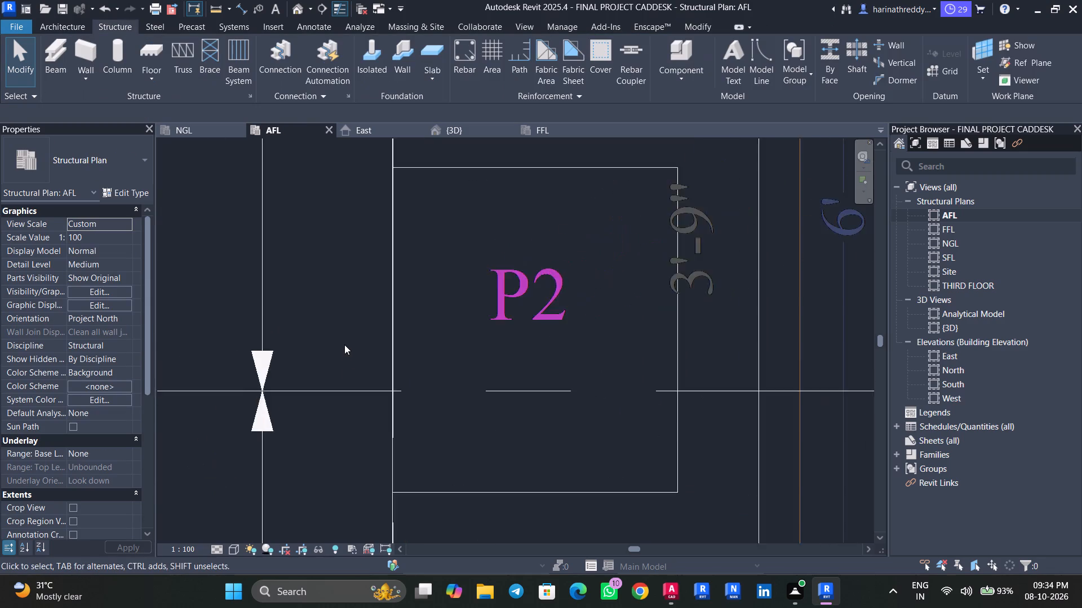
{"action": "scroll", "coordinate": [344, 345], "scroll_direction": "down", "scroll_amount": 1}
{"action": "scroll", "coordinate": [344, 345], "scroll_direction": "up", "scroll_amount": 1}
{"action": "scroll", "coordinate": [344, 345], "scroll_direction": "down", "scroll_amount": 8}
{"action": "scroll", "coordinate": [445, 426], "scroll_direction": "down", "scroll_amount": 9}
{"action": "middle_click_drag", "start_coordinate": [451, 448], "coordinate": [429, 431]}
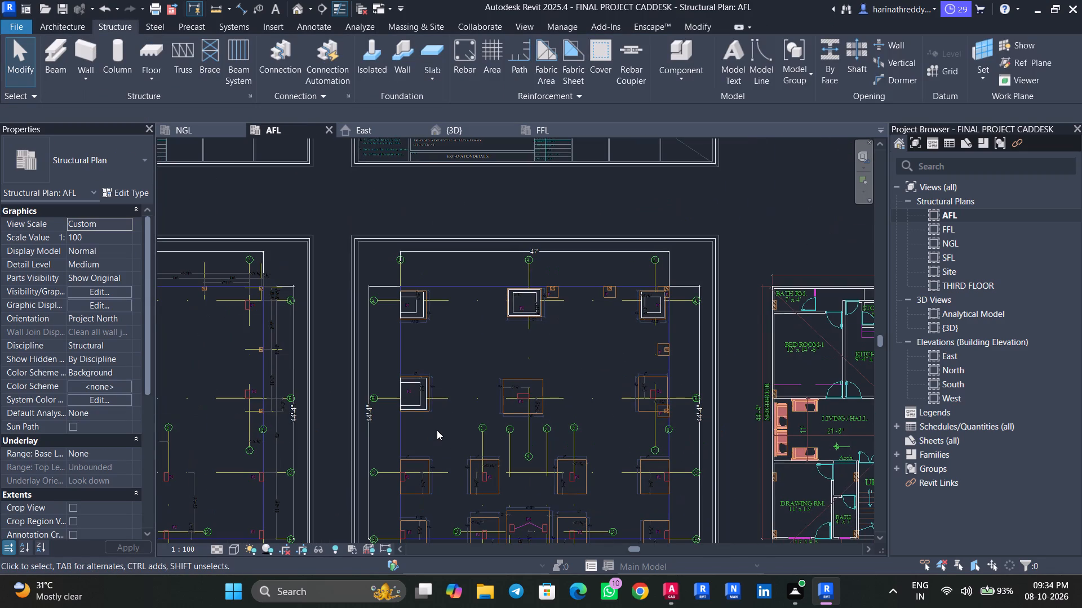
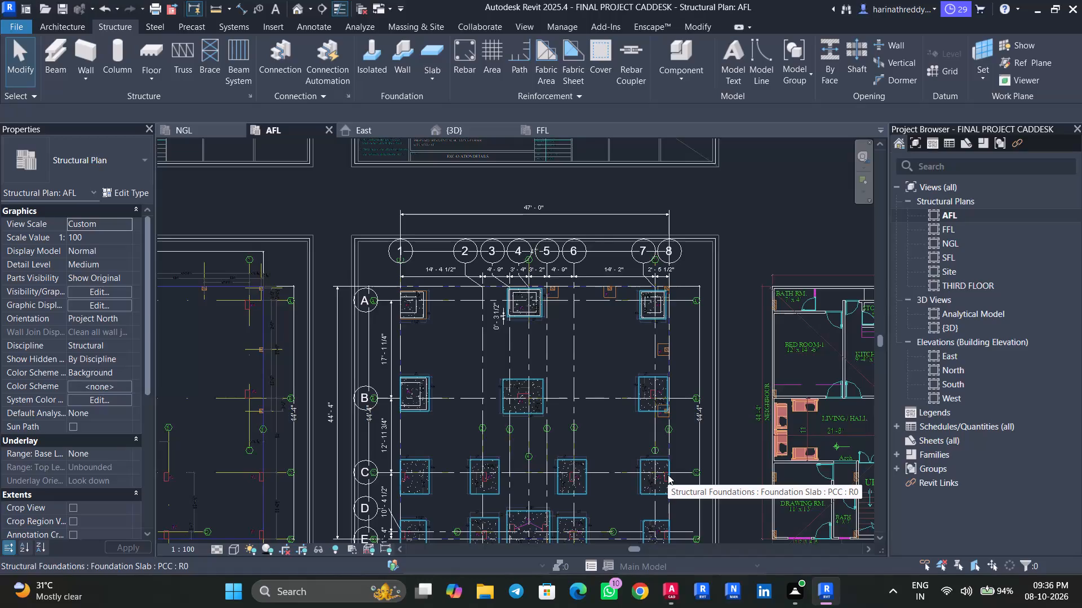
Examine the small P footings along grid A between grids 5 and 8 in the AFL plan.
{"action": "scroll", "coordinate": [494, 397], "scroll_direction": "up", "scroll_amount": 5}
{"action": "scroll", "coordinate": [498, 412], "scroll_direction": "down", "scroll_amount": 1}
{"action": "scroll", "coordinate": [498, 412], "scroll_direction": "up", "scroll_amount": 6}
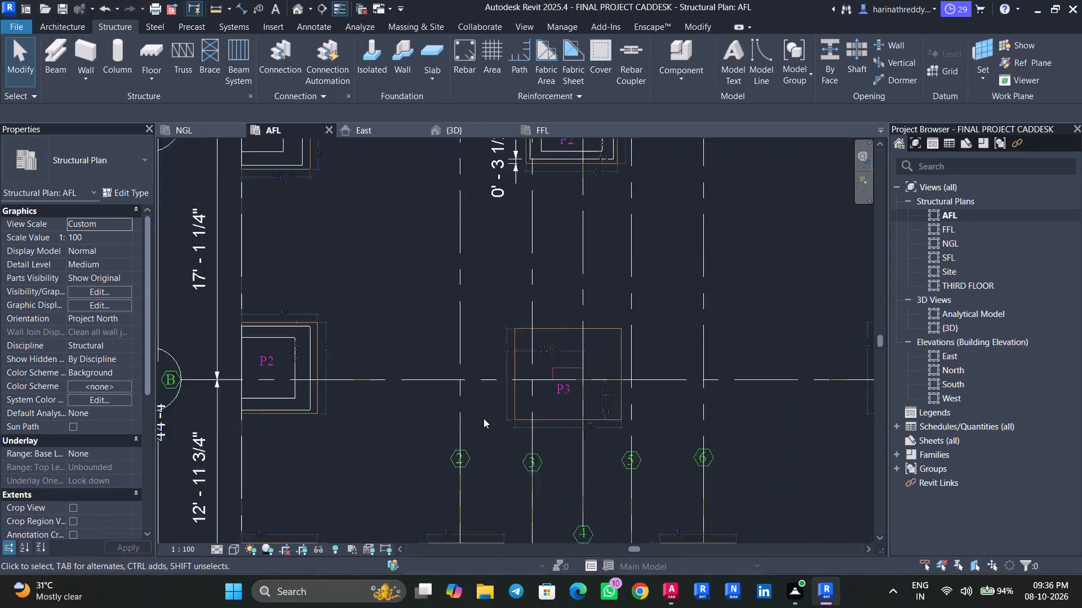
{"action": "middle_click_drag", "start_coordinate": [484, 418], "coordinate": [447, 438]}
{"action": "scroll", "coordinate": [447, 438], "scroll_direction": "down", "scroll_amount": 9}
{"action": "scroll", "coordinate": [447, 438], "scroll_direction": "up", "scroll_amount": 1}
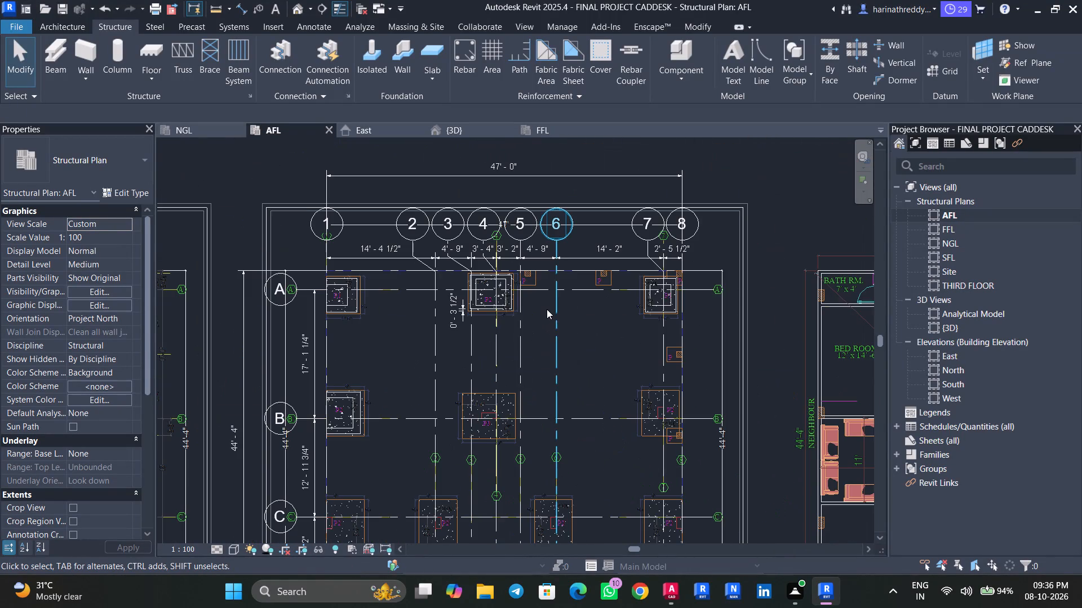
{"action": "scroll", "coordinate": [512, 271], "scroll_direction": "up", "scroll_amount": 7}
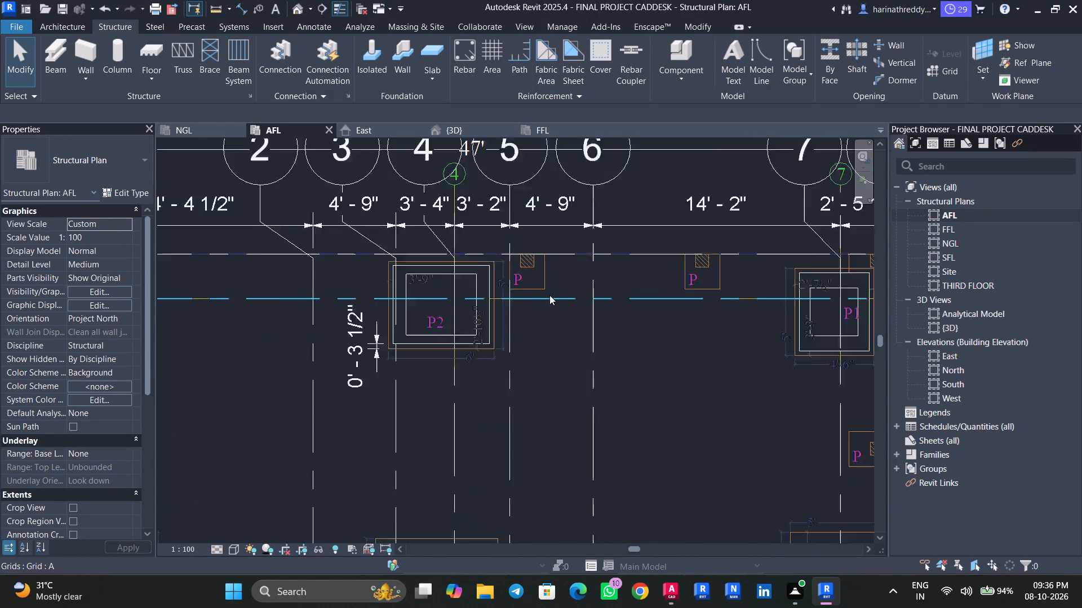
{"action": "scroll", "coordinate": [535, 293], "scroll_direction": "down", "scroll_amount": 1}
{"action": "scroll", "coordinate": [535, 293], "scroll_direction": "up", "scroll_amount": 7}
{"action": "middle_click_drag", "start_coordinate": [564, 284], "coordinate": [578, 345]}
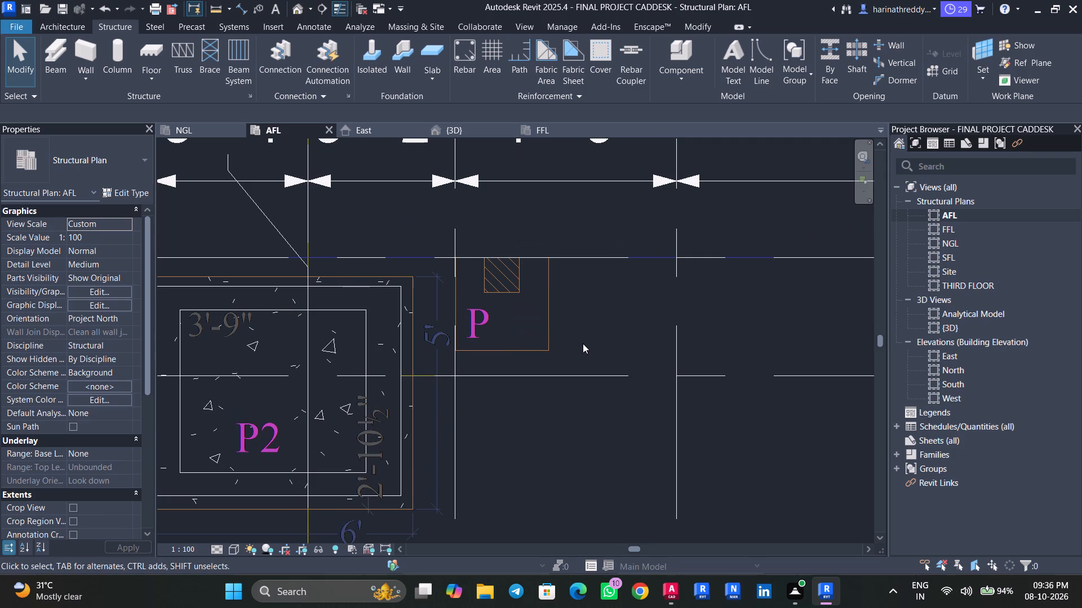
{"action": "scroll", "coordinate": [583, 343], "scroll_direction": "down", "scroll_amount": 2}
{"action": "scroll", "coordinate": [583, 343], "scroll_direction": "up", "scroll_amount": 1}
{"action": "scroll", "coordinate": [583, 343], "scroll_direction": "down", "scroll_amount": 5}
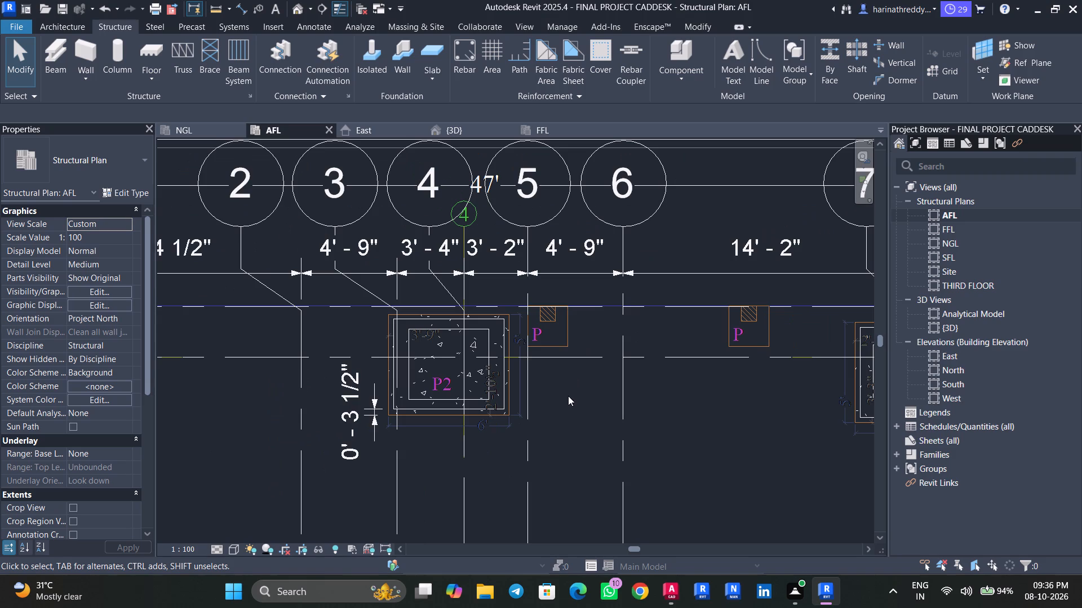
{"action": "scroll", "coordinate": [568, 396], "scroll_direction": "down", "scroll_amount": 4}
{"action": "middle_click_drag", "start_coordinate": [576, 405], "coordinate": [480, 293]}
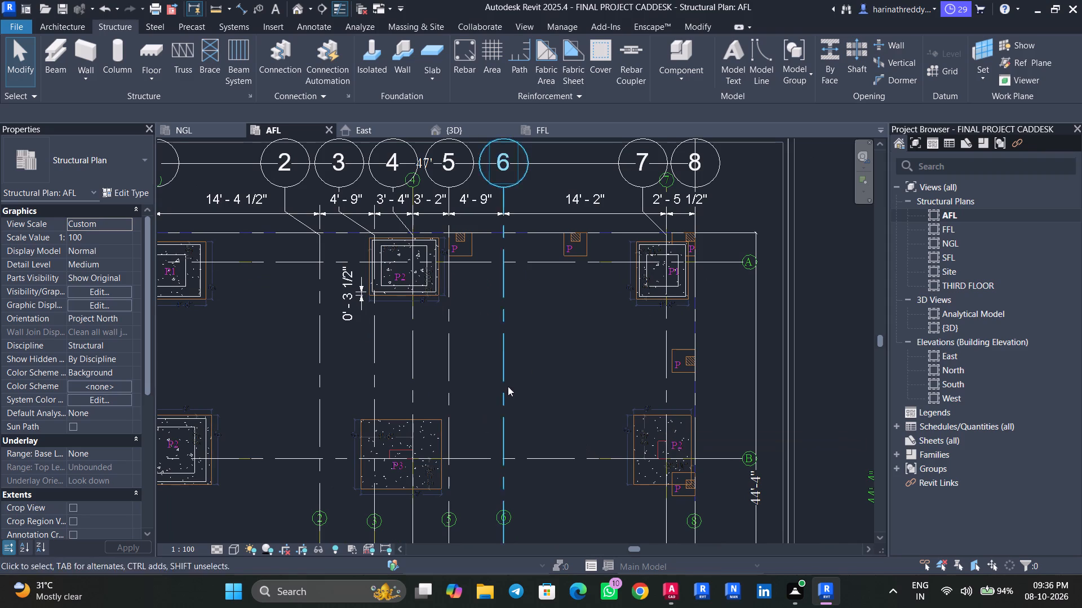
{"action": "scroll", "coordinate": [502, 354], "scroll_direction": "up", "scroll_amount": 4}
{"action": "middle_click_drag", "start_coordinate": [628, 342], "coordinate": [641, 442]}
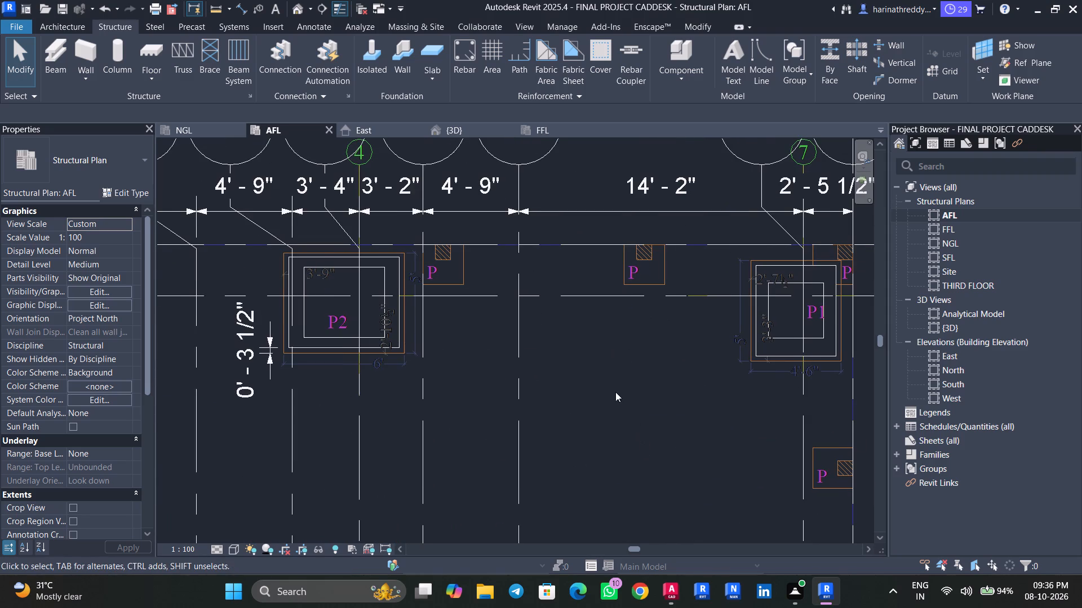
{"action": "scroll", "coordinate": [409, 279], "scroll_direction": "up", "scroll_amount": 2}
{"action": "scroll", "coordinate": [411, 280], "scroll_direction": "down", "scroll_amount": 1}
{"action": "scroll", "coordinate": [411, 280], "scroll_direction": "up", "scroll_amount": 6}
{"action": "scroll", "coordinate": [521, 251], "scroll_direction": "down", "scroll_amount": 1}
{"action": "scroll", "coordinate": [521, 251], "scroll_direction": "up", "scroll_amount": 4}
{"action": "middle_click_drag", "start_coordinate": [532, 258], "coordinate": [593, 336]}
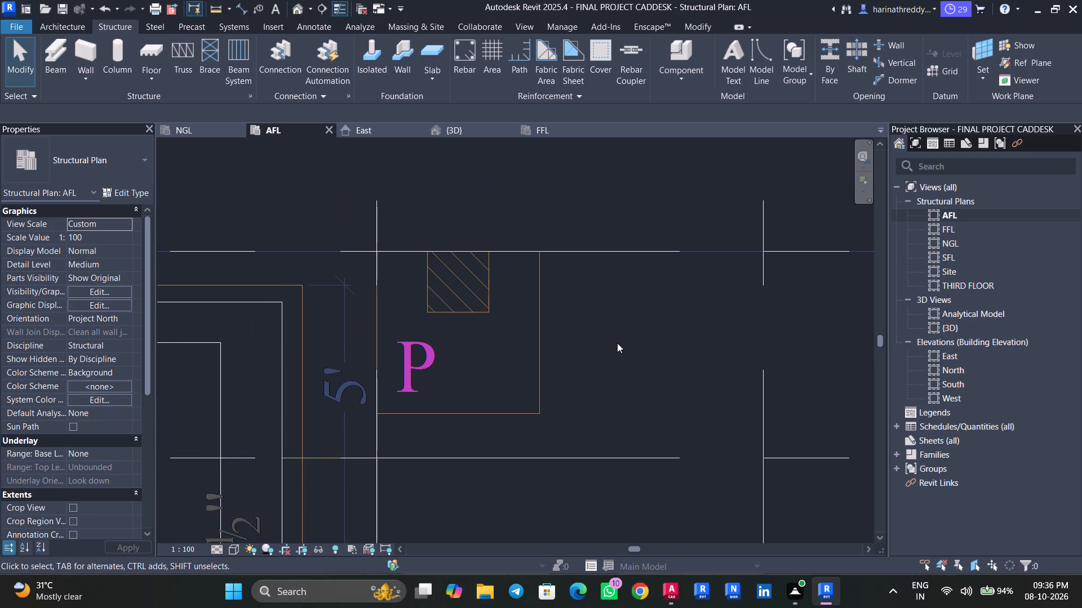
{"action": "scroll", "coordinate": [615, 341], "scroll_direction": "down", "scroll_amount": 12}
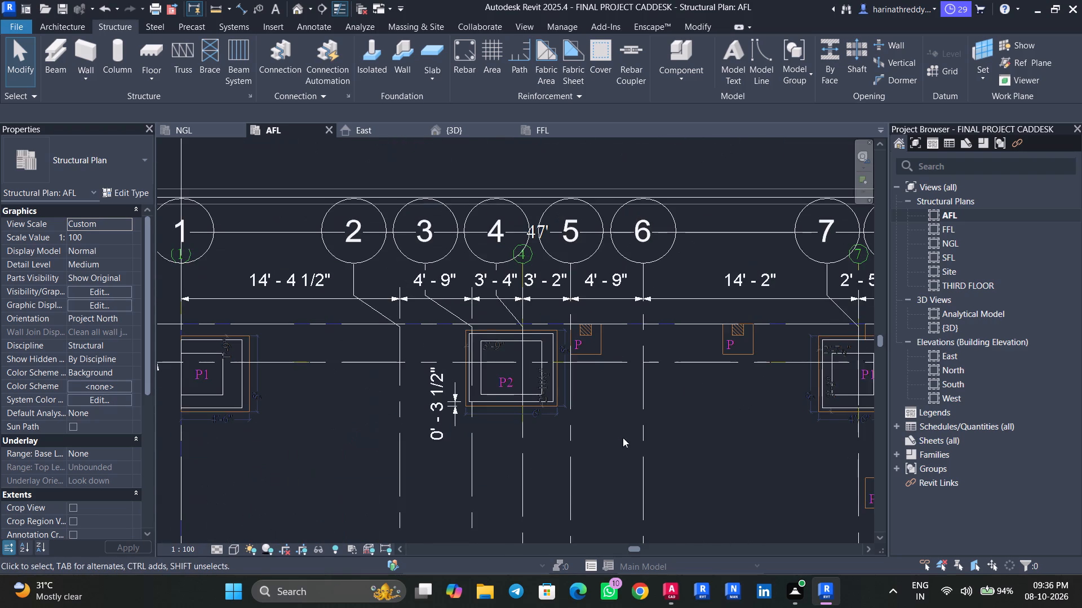
Place an F3 rectangular isolated footing, rotated to suit, over the PCC slab at P3 on grid B.
{"action": "middle_click_drag", "start_coordinate": [617, 430], "coordinate": [556, 195]}
{"action": "middle_click_drag", "start_coordinate": [519, 321], "coordinate": [585, 256]}
{"action": "scroll", "coordinate": [422, 319], "scroll_direction": "down", "scroll_amount": 1}
{"action": "scroll", "coordinate": [422, 319], "scroll_direction": "up", "scroll_amount": 3}
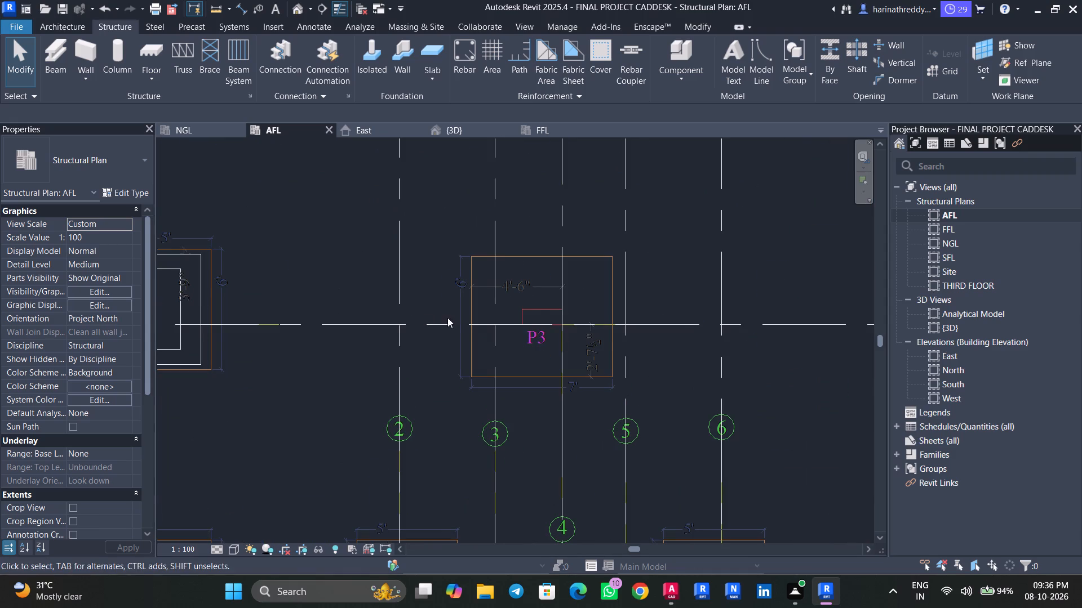
{"action": "left_click", "coordinate": [369, 72]}
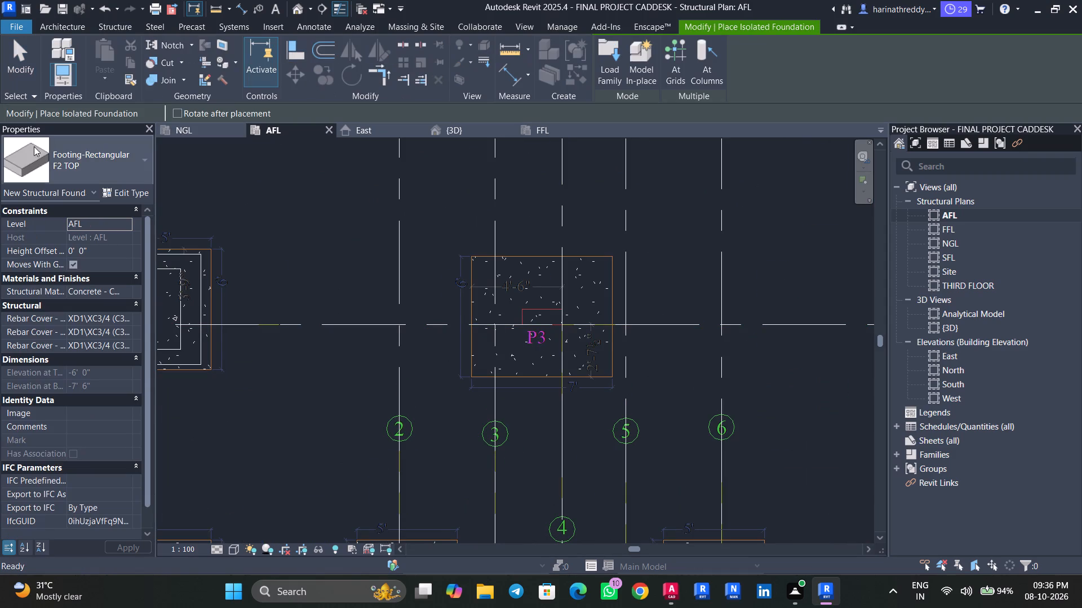
{"action": "left_click", "coordinate": [35, 157]}
{"action": "left_click", "coordinate": [57, 324]}
{"action": "scroll", "coordinate": [552, 321], "scroll_direction": "up", "scroll_amount": 2}
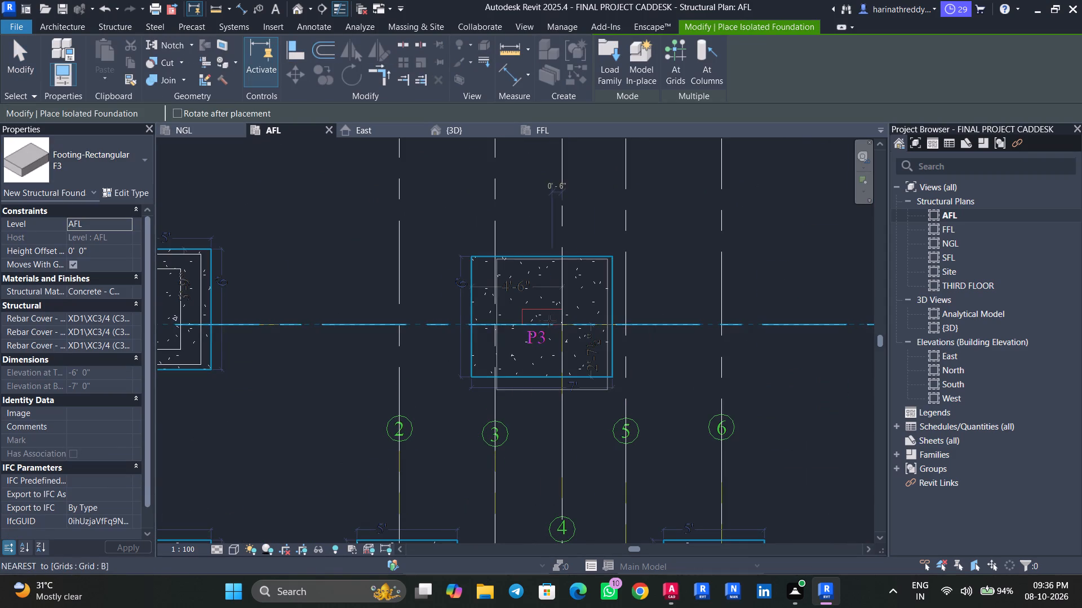
{"action": "scroll", "coordinate": [549, 321], "scroll_direction": "up", "scroll_amount": 7}
{"action": "key", "text": "space"}
{"action": "scroll", "coordinate": [530, 320], "scroll_direction": "down", "scroll_amount": 3}
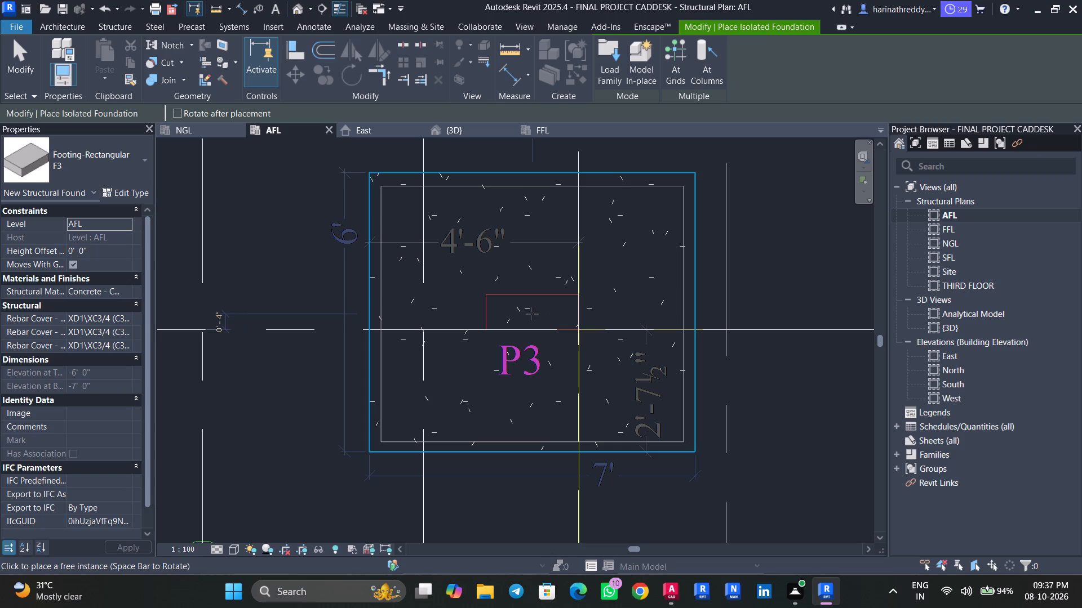
{"action": "left_click", "coordinate": [532, 314]}
{"action": "key", "text": "Escape"}
{"action": "key", "text": "Escape"}
{"action": "key", "text": "Escape"}
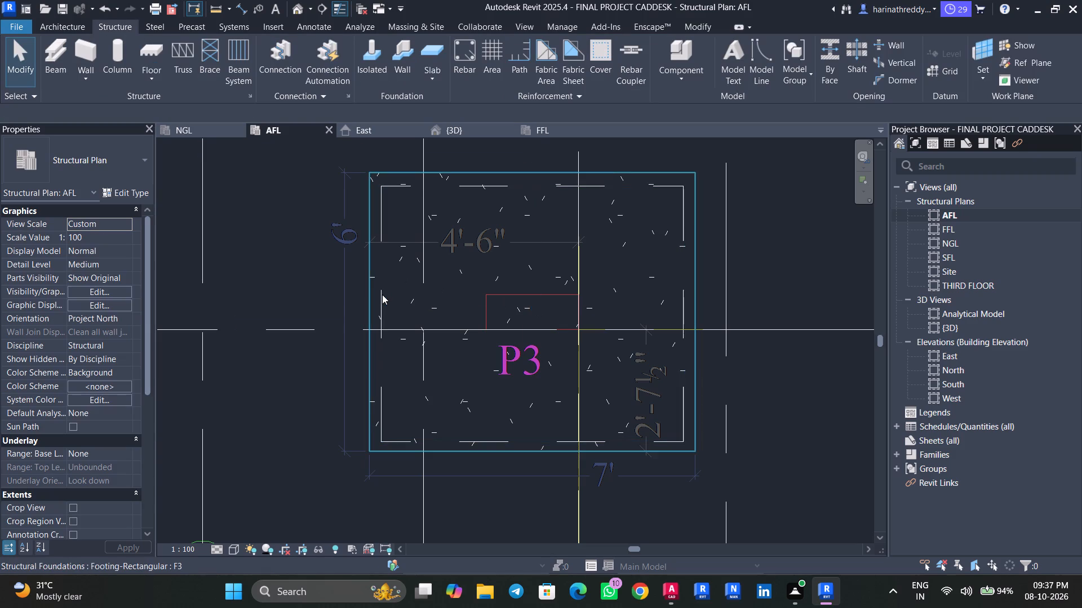
Set the height offset of the F3 footing at P3 to 0' 6".
{"action": "left_click", "coordinate": [381, 295]}
{"action": "left_click", "coordinate": [91, 249]}
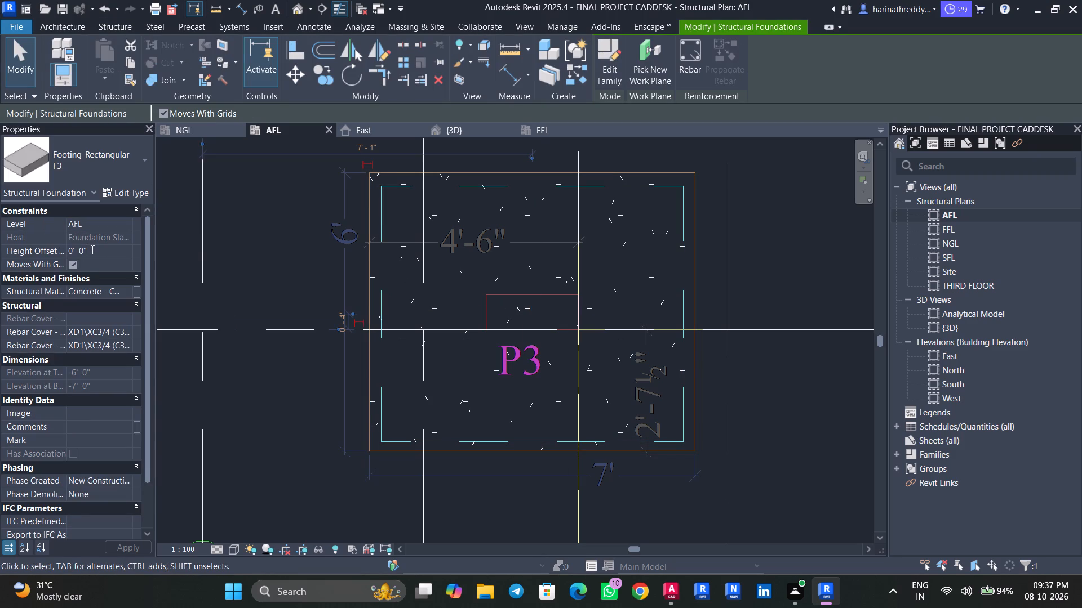
{"action": "left_click_drag", "start_coordinate": [91, 249], "coordinate": [48, 249]}
{"action": "type", "text": "6\""}
{"action": "key", "text": "Return"}
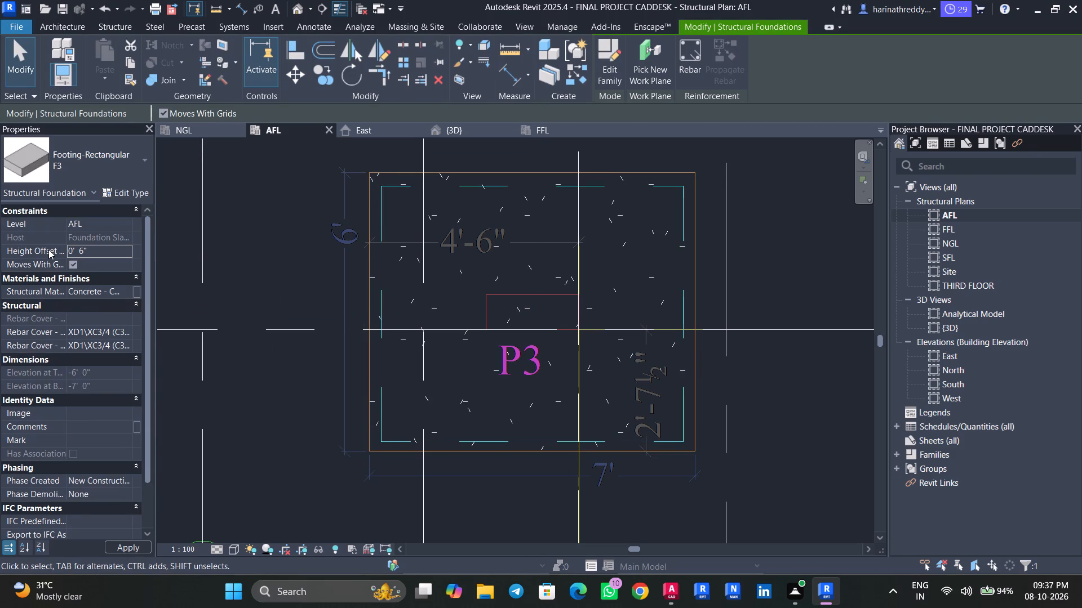
{"action": "key", "text": "Escape"}
{"action": "key", "text": "Escape"}
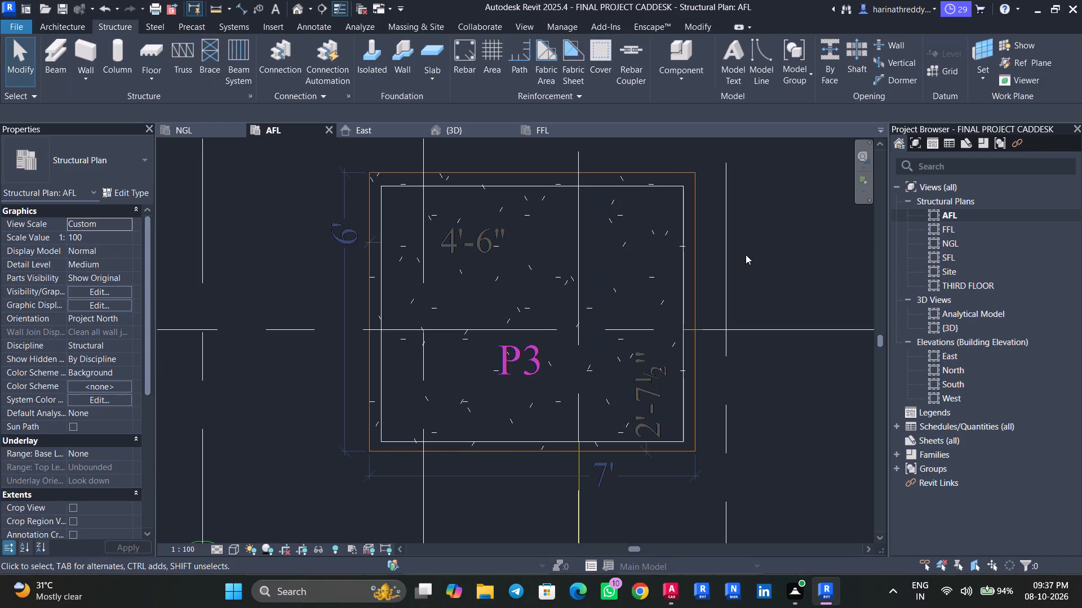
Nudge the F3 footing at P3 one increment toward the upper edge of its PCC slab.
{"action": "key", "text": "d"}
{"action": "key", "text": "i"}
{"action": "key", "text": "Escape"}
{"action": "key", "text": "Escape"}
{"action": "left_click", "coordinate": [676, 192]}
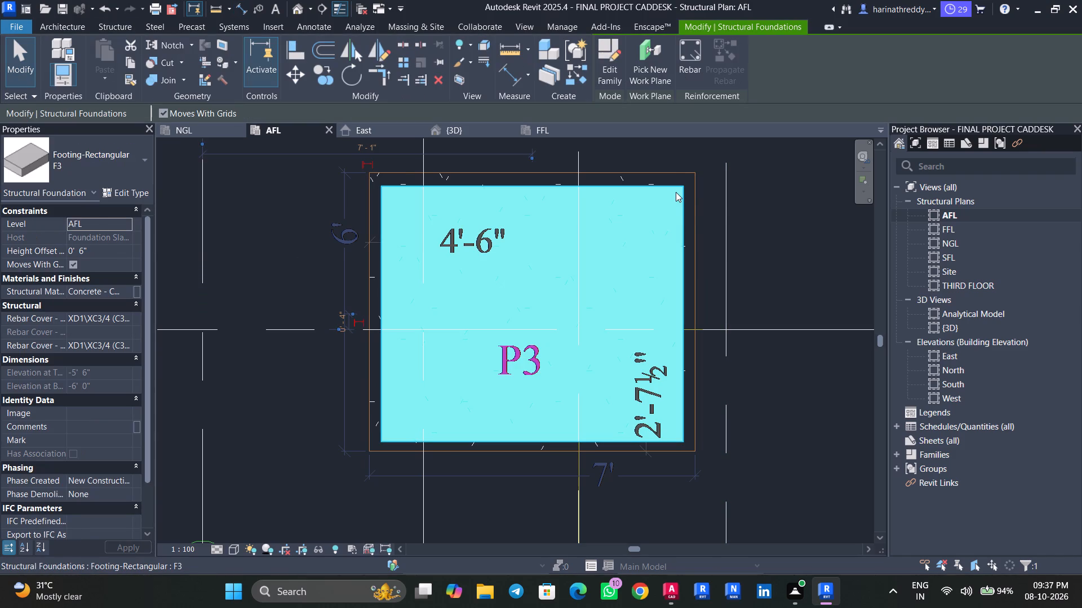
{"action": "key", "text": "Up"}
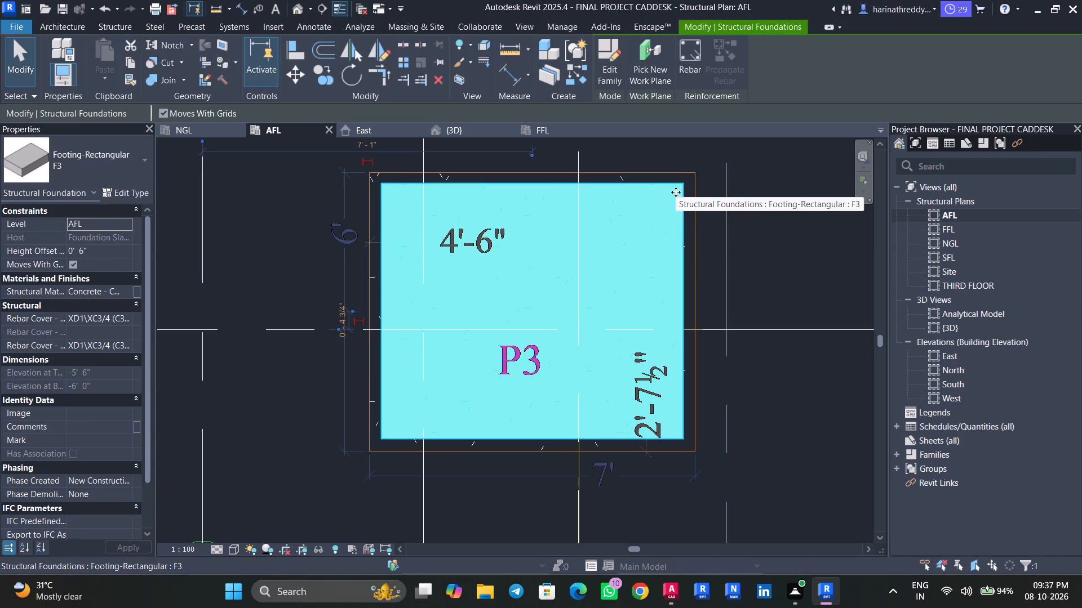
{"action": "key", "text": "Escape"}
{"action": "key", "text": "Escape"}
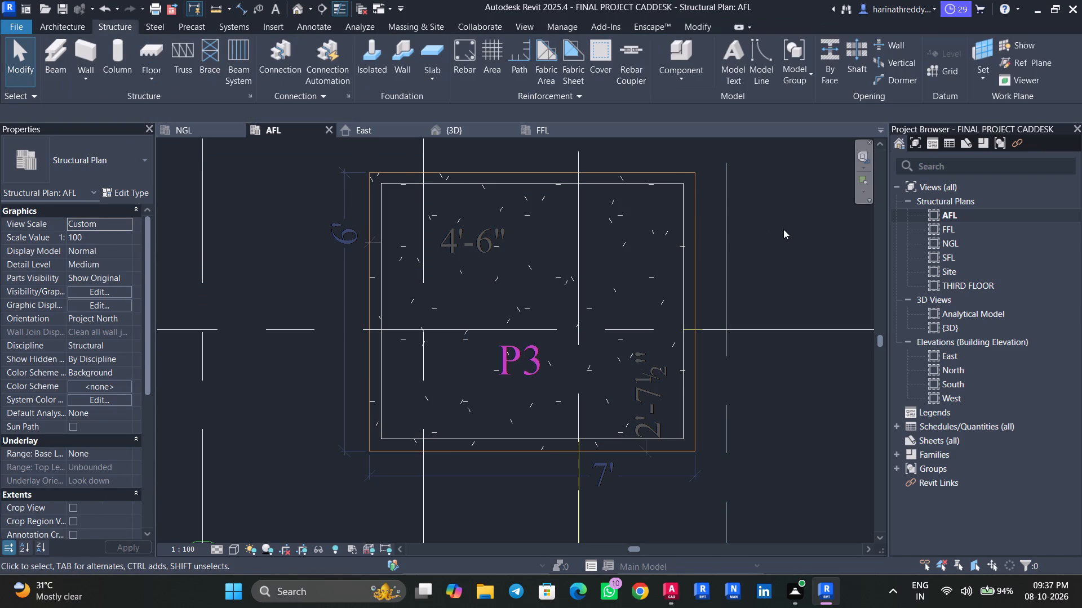
Check the gaps between the F3 footing and the PCC slab edges on all four sides at P3.
{"action": "type", "text": "di"}
{"action": "left_click", "coordinate": [681, 238]}
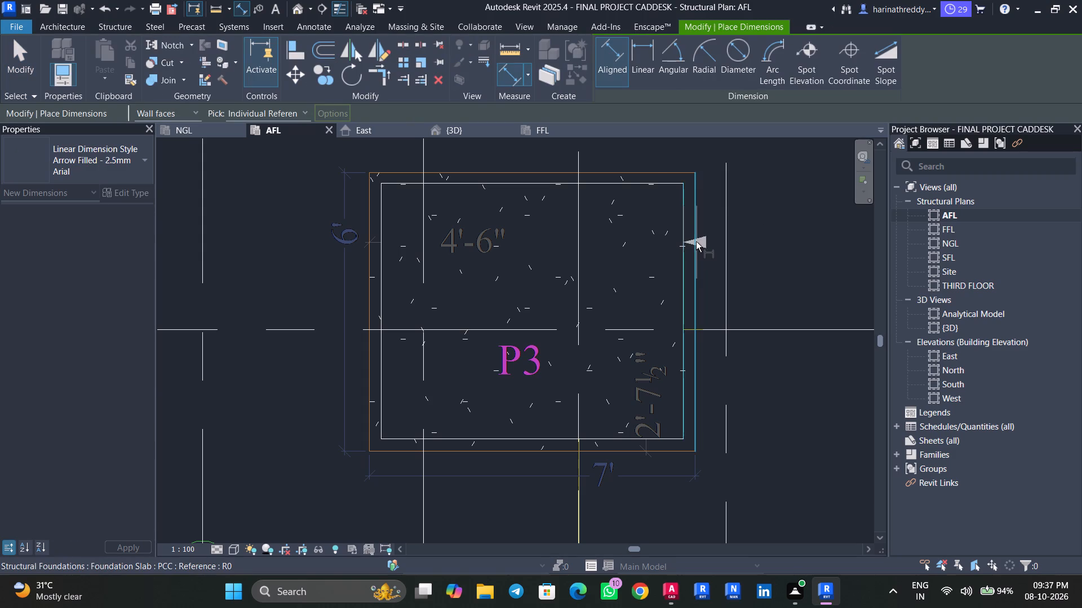
{"action": "left_click", "coordinate": [694, 241]}
{"action": "scroll", "coordinate": [694, 241], "scroll_direction": "down", "scroll_amount": 1}
{"action": "key", "text": "Escape"}
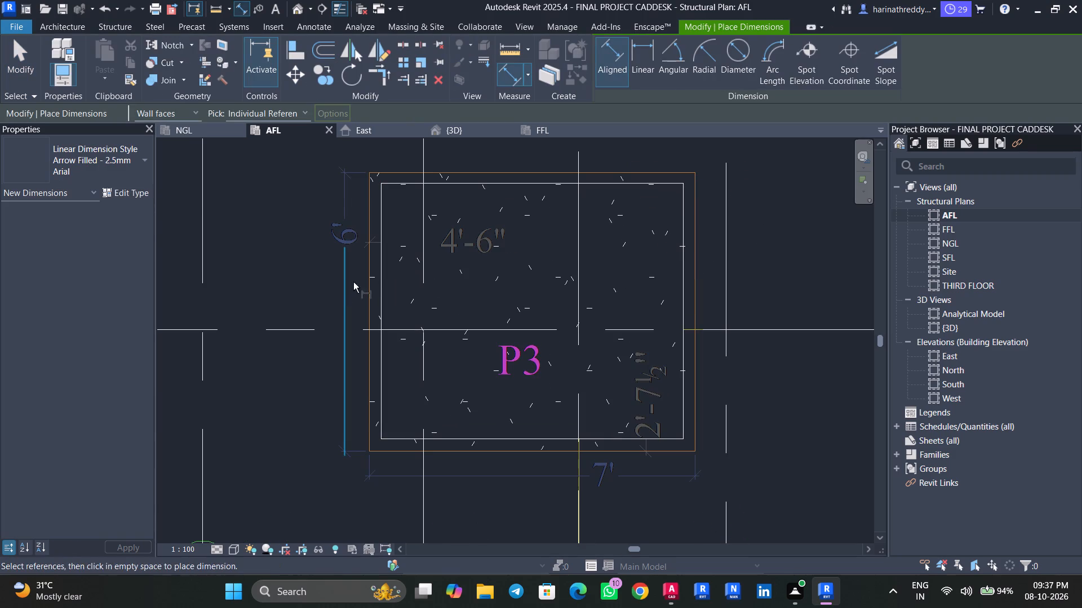
{"action": "left_click", "coordinate": [370, 279]}
{"action": "left_click", "coordinate": [379, 284]}
{"action": "key", "text": "Escape"}
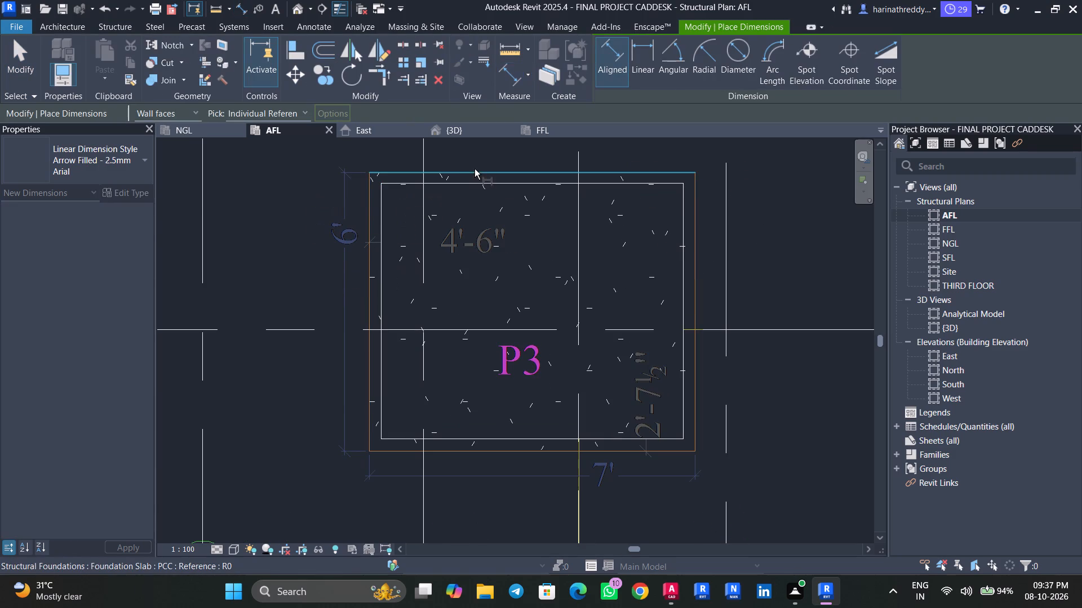
{"action": "left_click", "coordinate": [475, 169]}
{"action": "left_click", "coordinate": [479, 185]}
{"action": "key", "text": "Escape"}
{"action": "left_click", "coordinate": [496, 451]}
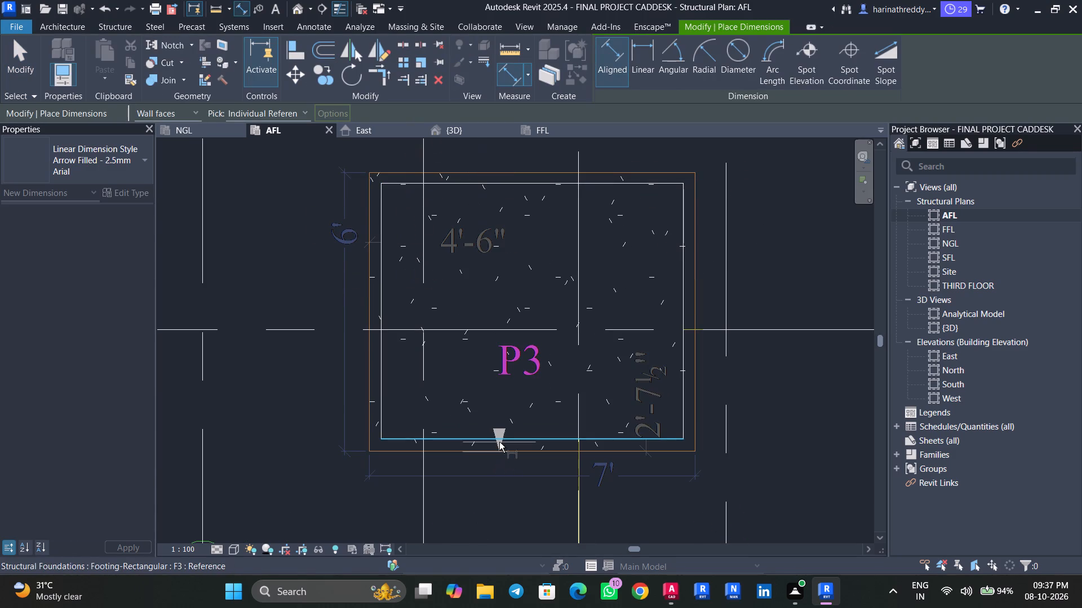
{"action": "left_click", "coordinate": [499, 442]}
{"action": "scroll", "coordinate": [499, 442], "scroll_direction": "down", "scroll_amount": 3}
{"action": "key", "text": "Escape"}
{"action": "key", "text": "Escape"}
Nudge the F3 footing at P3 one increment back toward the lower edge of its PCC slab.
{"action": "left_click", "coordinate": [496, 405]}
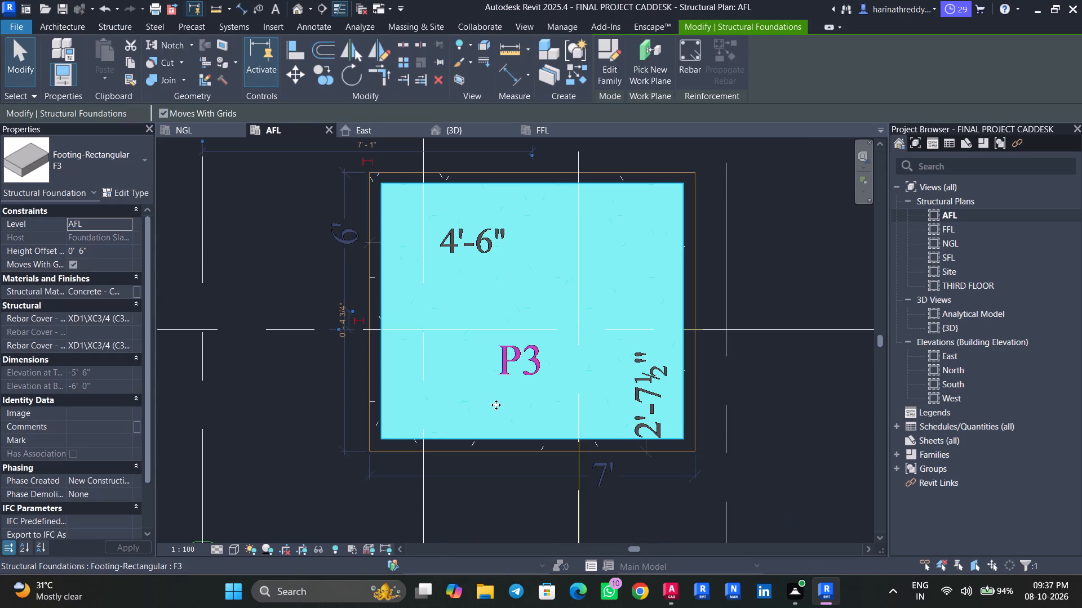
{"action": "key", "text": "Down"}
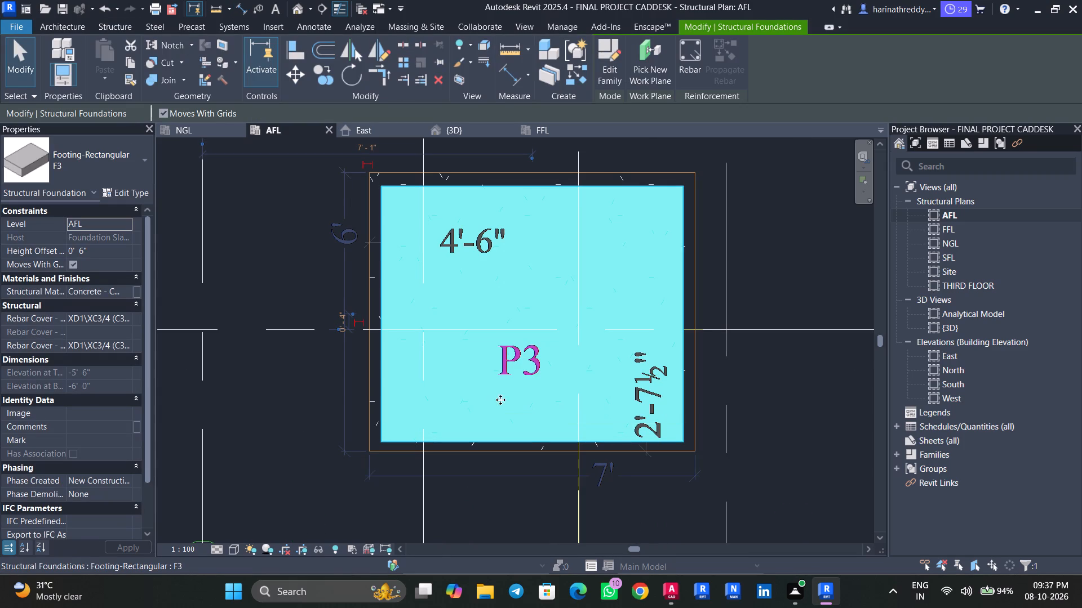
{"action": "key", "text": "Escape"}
Dimension the gap between the upper edges of the F3 footing and PCC slab at P3, and set it to 3".
{"action": "key", "text": "Return"}
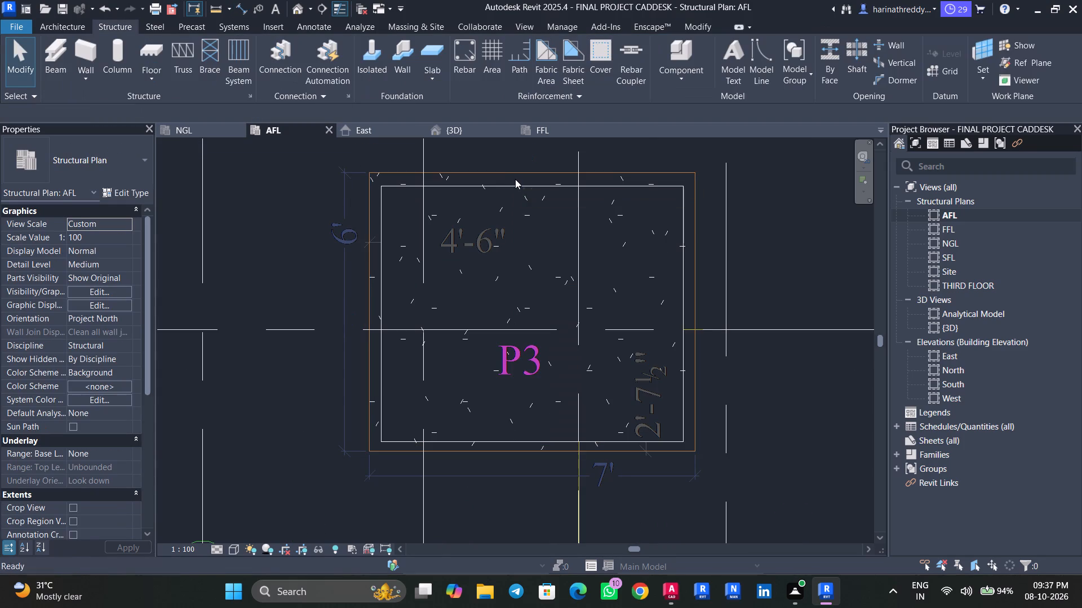
{"action": "left_click", "coordinate": [512, 189]}
{"action": "left_click", "coordinate": [511, 174]}
{"action": "left_click", "coordinate": [331, 213]}
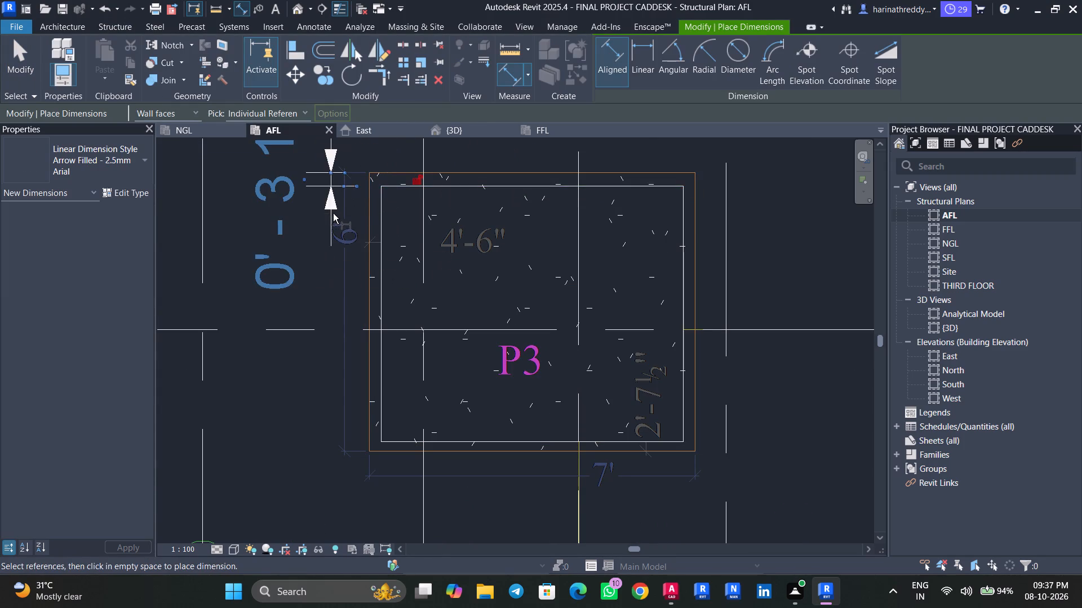
{"action": "middle_click_drag", "start_coordinate": [344, 254], "coordinate": [348, 332]}
{"action": "key", "text": "Escape"}
{"action": "key", "text": "Escape"}
{"action": "left_click", "coordinate": [420, 294]}
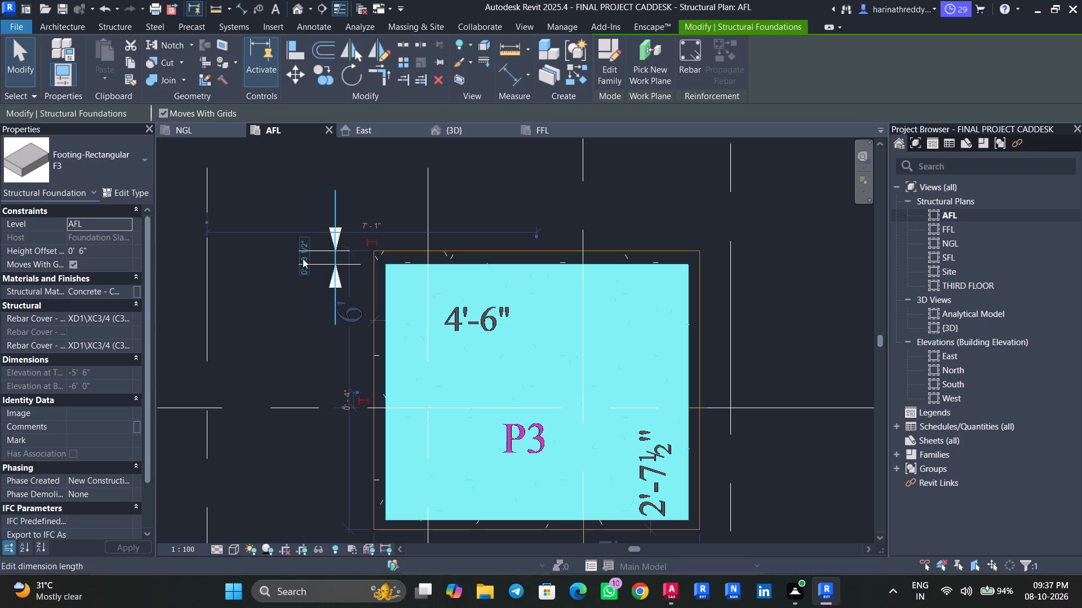
{"action": "left_click", "coordinate": [303, 258]}
{"action": "type", "text": "3\""}
{"action": "key", "text": "Return"}
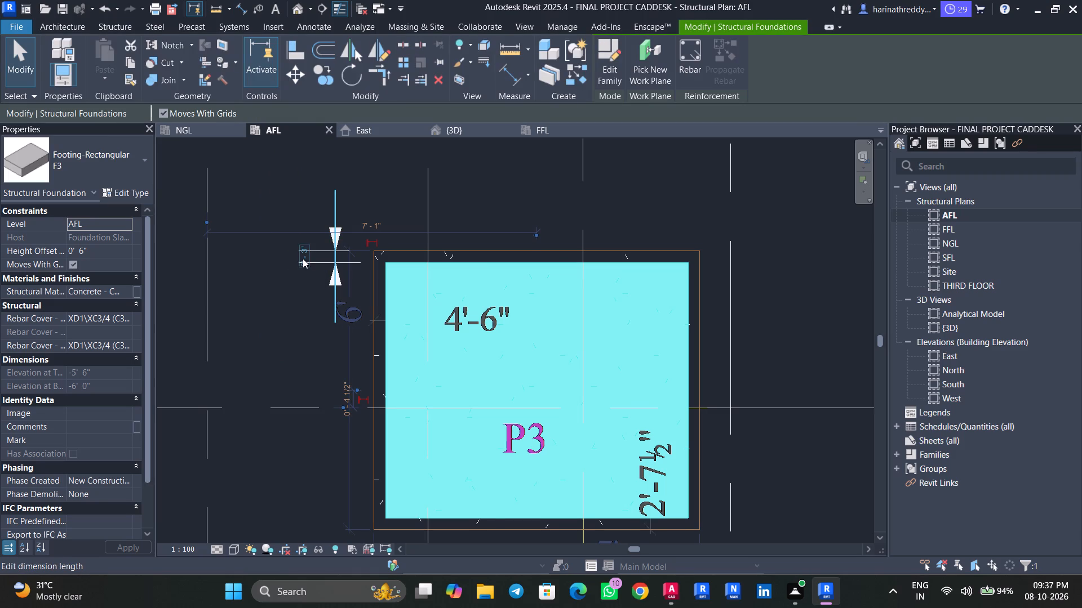
{"action": "key", "text": "Escape"}
{"action": "key", "text": "Escape"}
Delete the gap dimension at the upper edge of the F3 footing at P3.
{"action": "left_click", "coordinate": [317, 266]}
{"action": "key", "text": "Delete"}
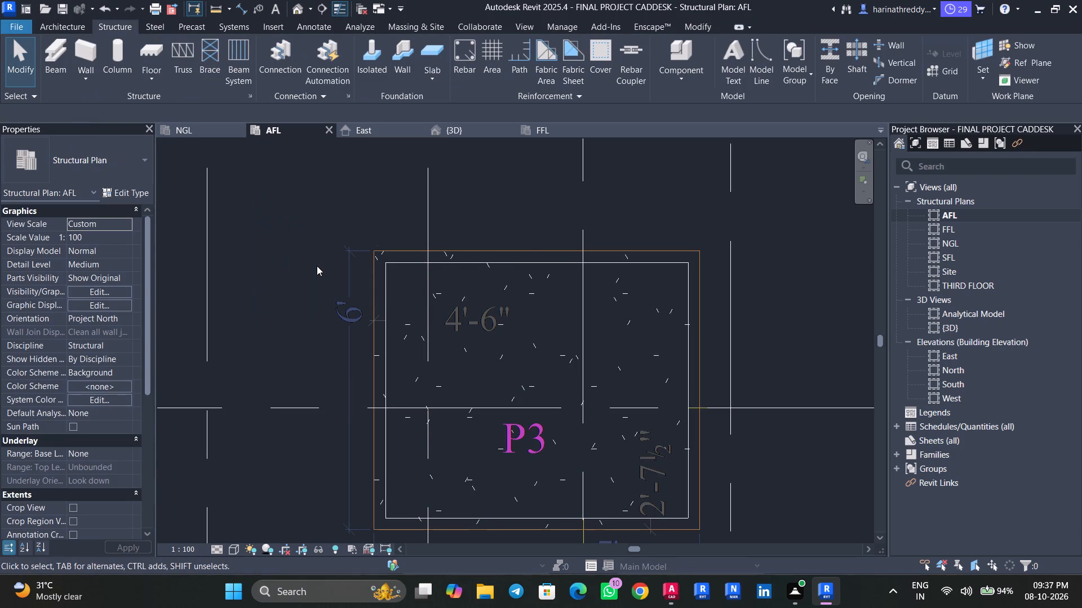
Check the gap between the lower edges of the F3 footing and the PCC slab at P3.
{"action": "type", "text": "di"}
{"action": "left_click", "coordinate": [467, 529]}
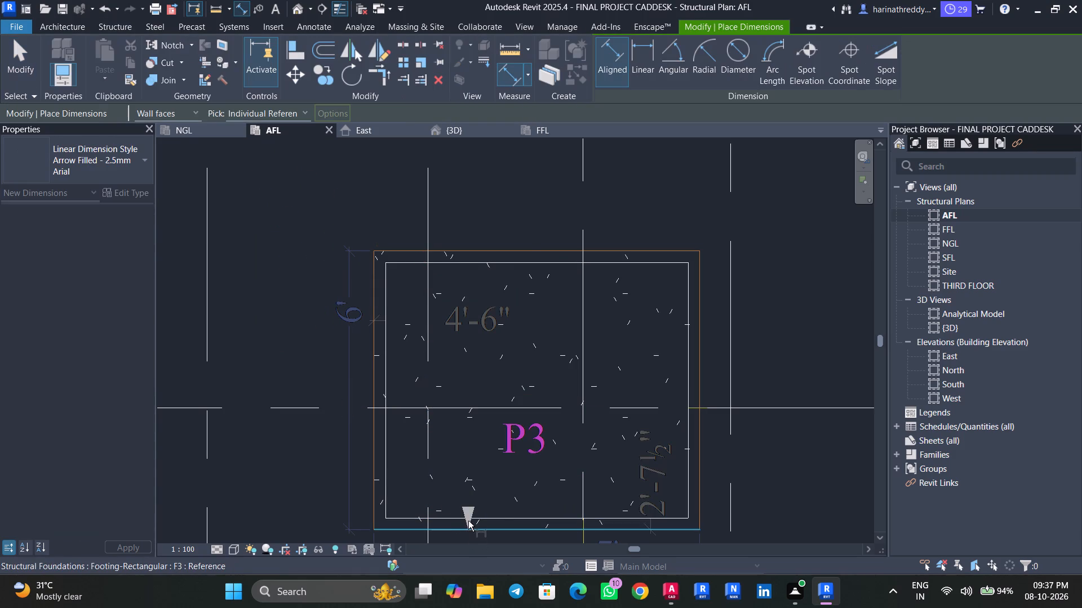
{"action": "left_click", "coordinate": [468, 515]}
{"action": "key", "text": "Escape"}
{"action": "key", "text": "Escape"}
{"action": "key", "text": "Escape"}
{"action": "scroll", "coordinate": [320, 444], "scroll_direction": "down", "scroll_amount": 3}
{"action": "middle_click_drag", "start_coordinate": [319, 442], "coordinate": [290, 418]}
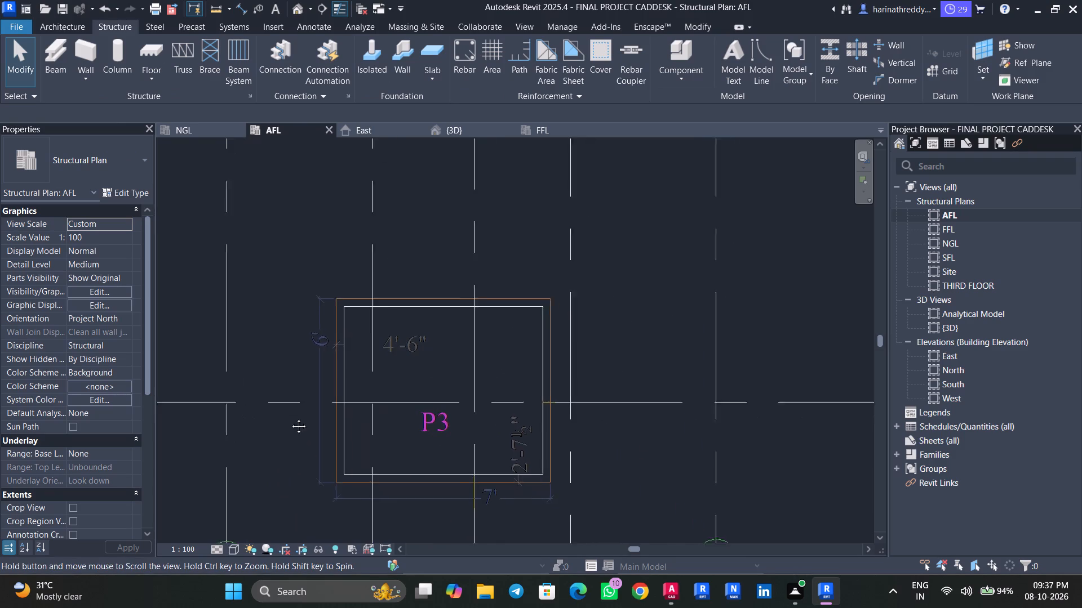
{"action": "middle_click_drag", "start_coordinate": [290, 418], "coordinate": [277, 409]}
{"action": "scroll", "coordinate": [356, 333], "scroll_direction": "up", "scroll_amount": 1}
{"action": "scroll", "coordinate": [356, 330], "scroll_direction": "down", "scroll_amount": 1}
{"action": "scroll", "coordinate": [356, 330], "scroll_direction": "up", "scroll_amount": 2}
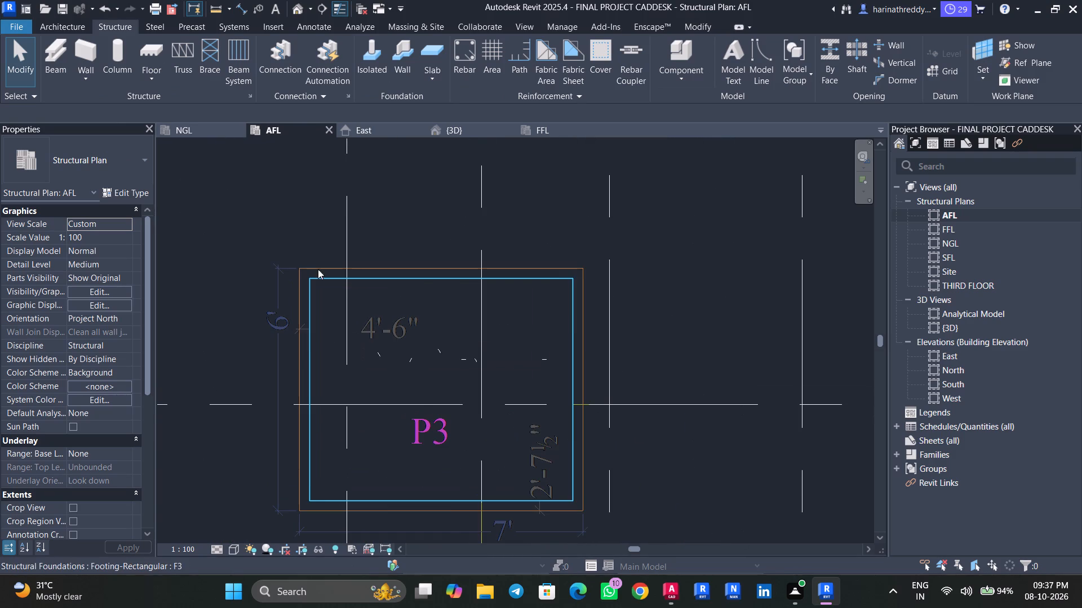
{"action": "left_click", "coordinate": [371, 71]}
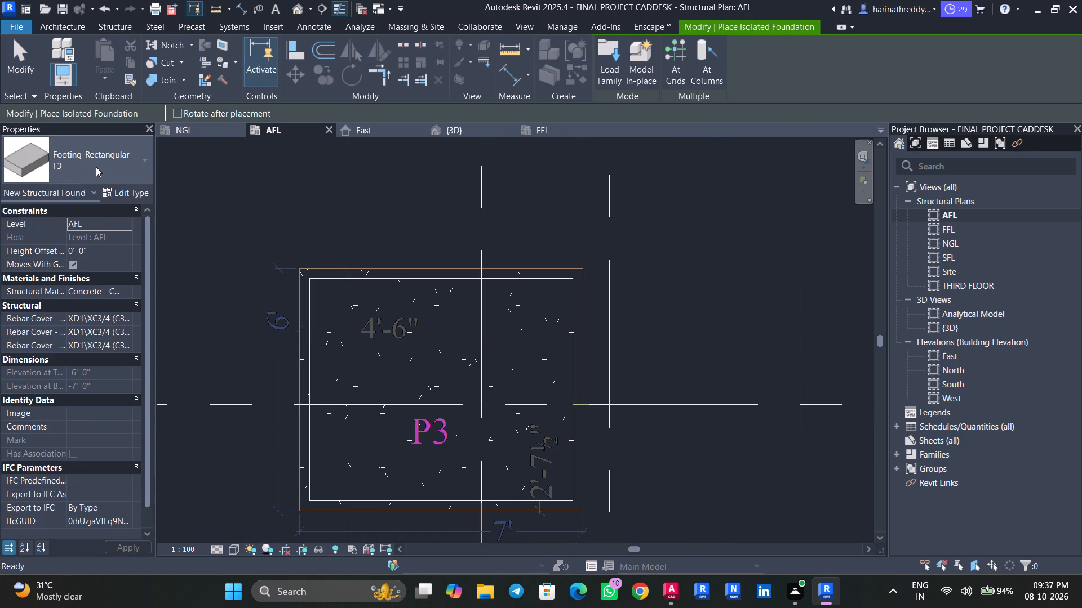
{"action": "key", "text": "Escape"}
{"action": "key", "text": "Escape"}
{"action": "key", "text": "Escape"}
Check the type dimensions of the F3 footing at P3.
{"action": "left_click", "coordinate": [314, 361]}
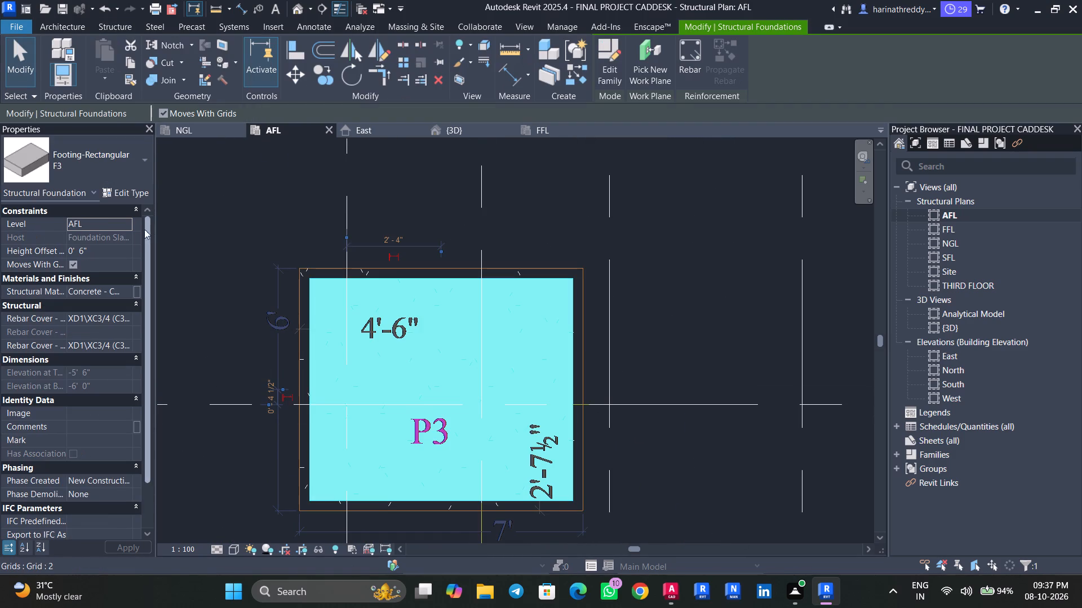
{"action": "left_click", "coordinate": [134, 199]}
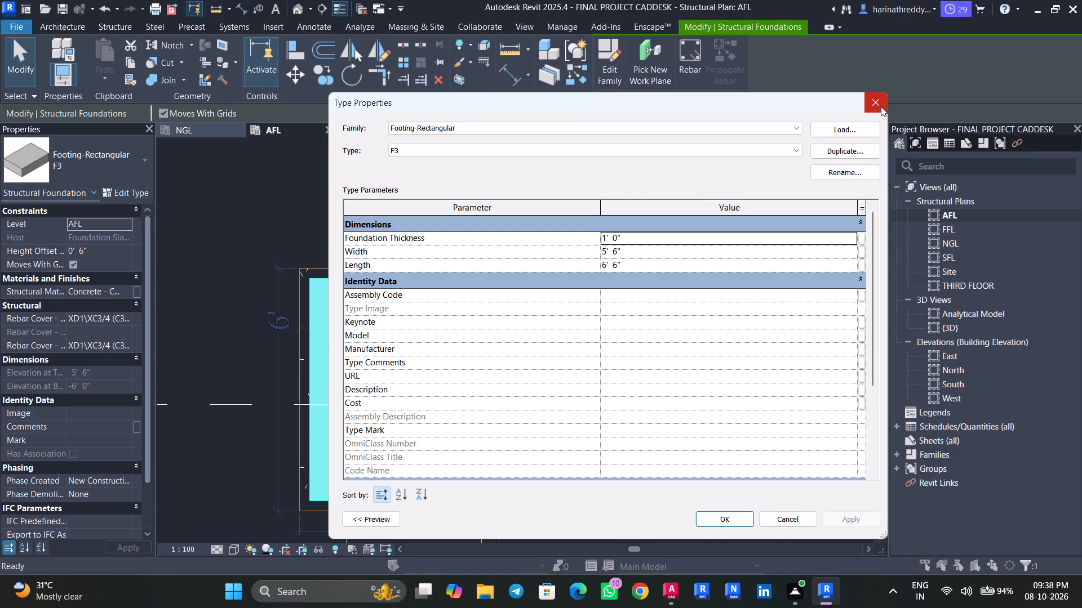
{"action": "left_click", "coordinate": [881, 106]}
{"action": "key", "text": "Escape"}
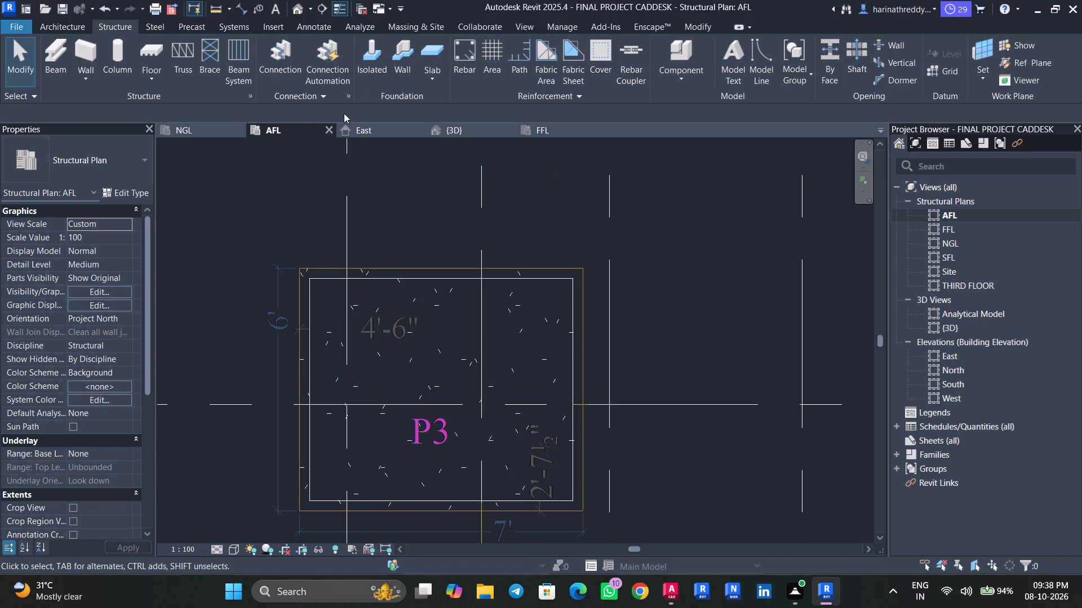
Place an F3 TOP isolated footing, rotated to match the F3 footing's orientation, at the midpoint of the F3 footing at P3.
{"action": "left_click", "coordinate": [375, 77]}
{"action": "left_click", "coordinate": [99, 180]}
{"action": "left_click", "coordinate": [83, 339]}
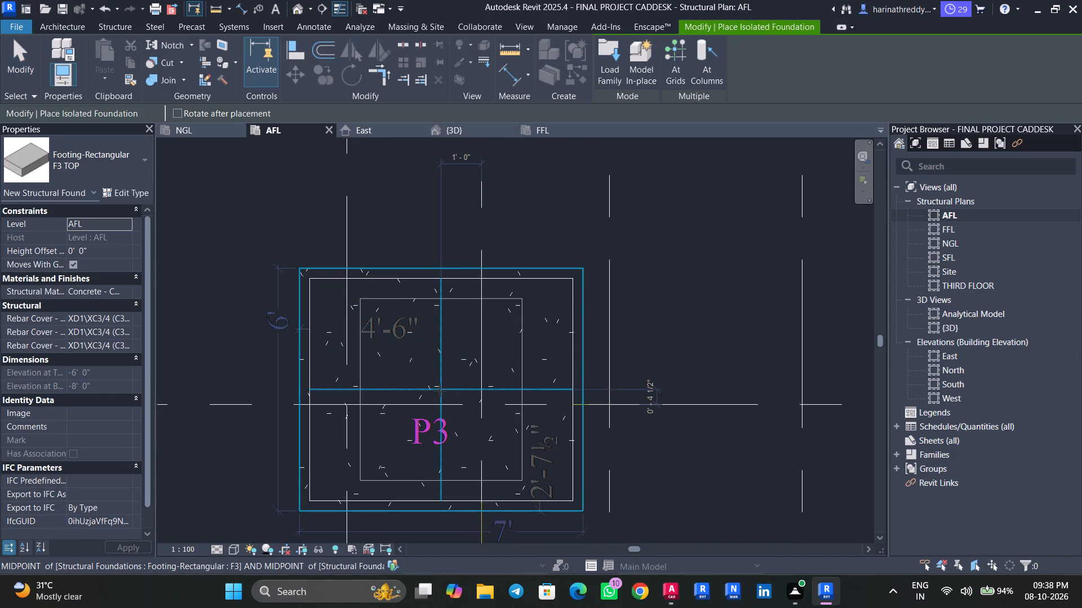
{"action": "key", "text": "space"}
{"action": "key", "text": "space"}
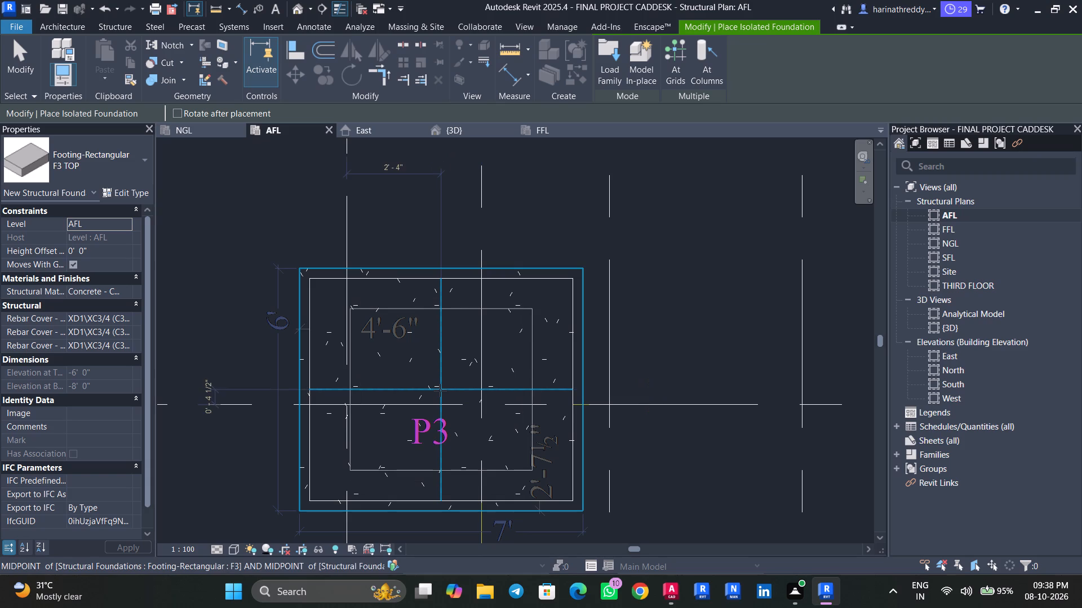
{"action": "left_click", "coordinate": [440, 390]}
{"action": "key", "text": "Escape"}
{"action": "key", "text": "Escape"}
{"action": "key", "text": "Escape"}
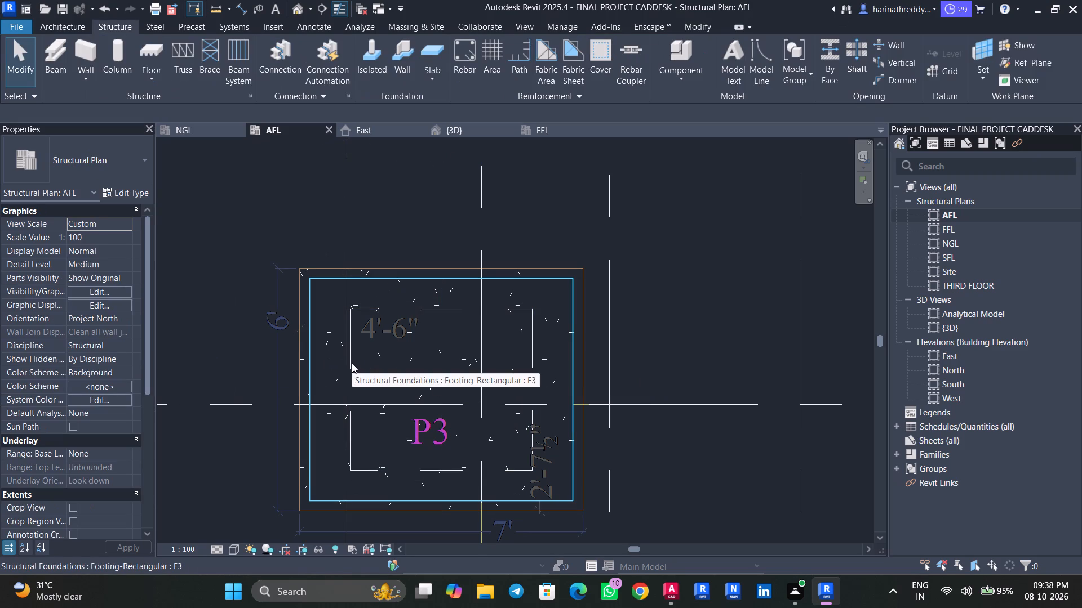
Set the height offset of the F3 TOP footing at P3 to 1' 6".
{"action": "key", "text": "Tab"}
{"action": "key", "text": "Tab"}
{"action": "left_click", "coordinate": [352, 363]}
{"action": "left_click", "coordinate": [107, 254]}
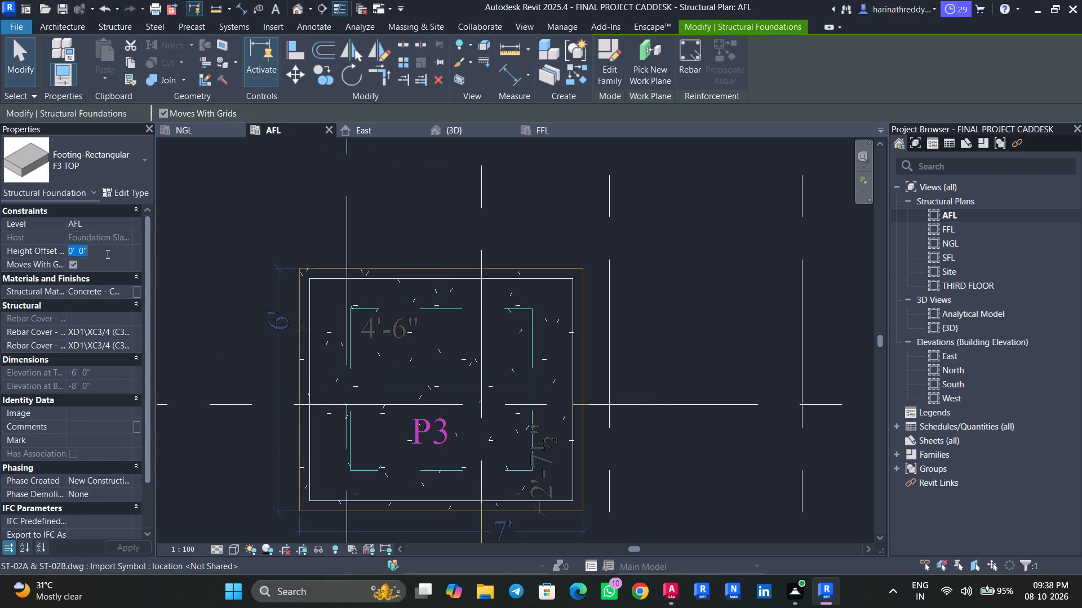
{"action": "type", "text": "1'6\""}
{"action": "key", "text": "Return"}
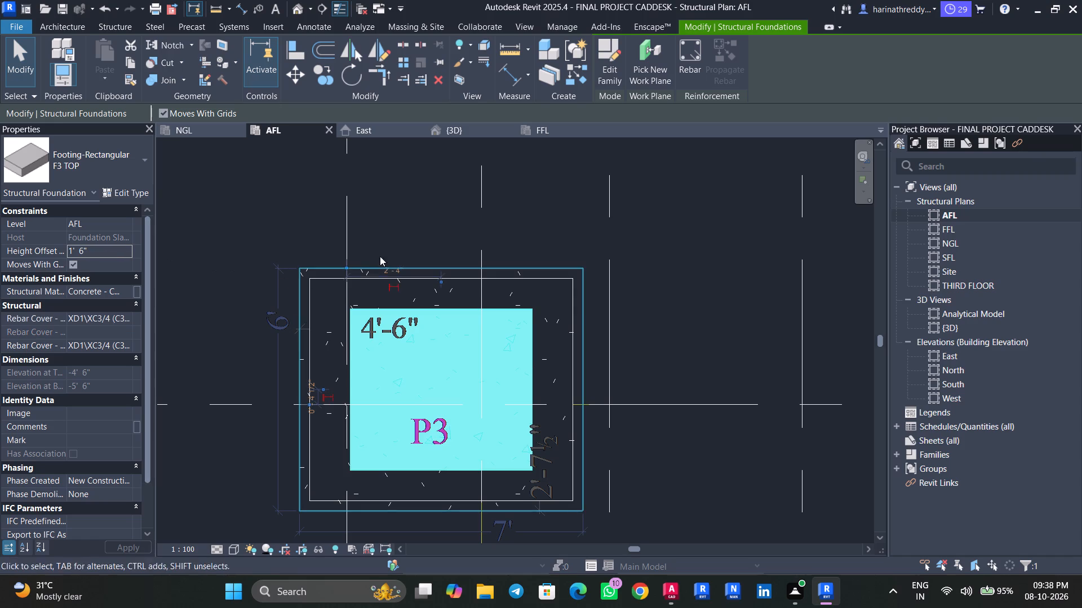
{"action": "key", "text": "Escape"}
{"action": "key", "text": "Escape"}
{"action": "key", "text": "Escape"}
{"action": "key", "text": "Escape"}
Set the {3D} view to Fine detail level and a realistic visual style that shows the material textures.
{"action": "left_click", "coordinate": [485, 136]}
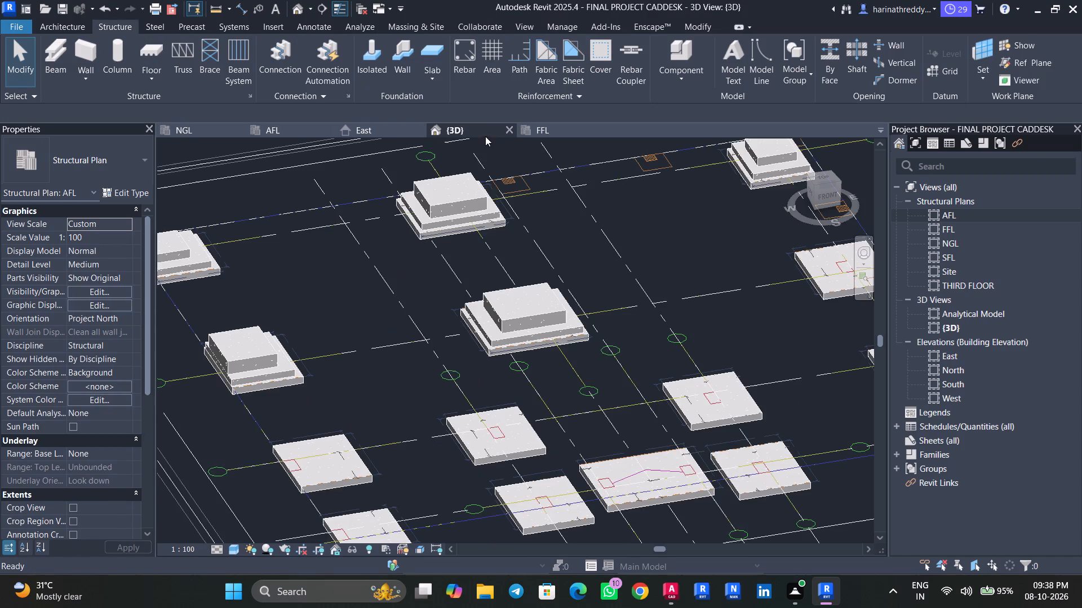
{"action": "scroll", "coordinate": [542, 321], "scroll_direction": "up", "scroll_amount": 9}
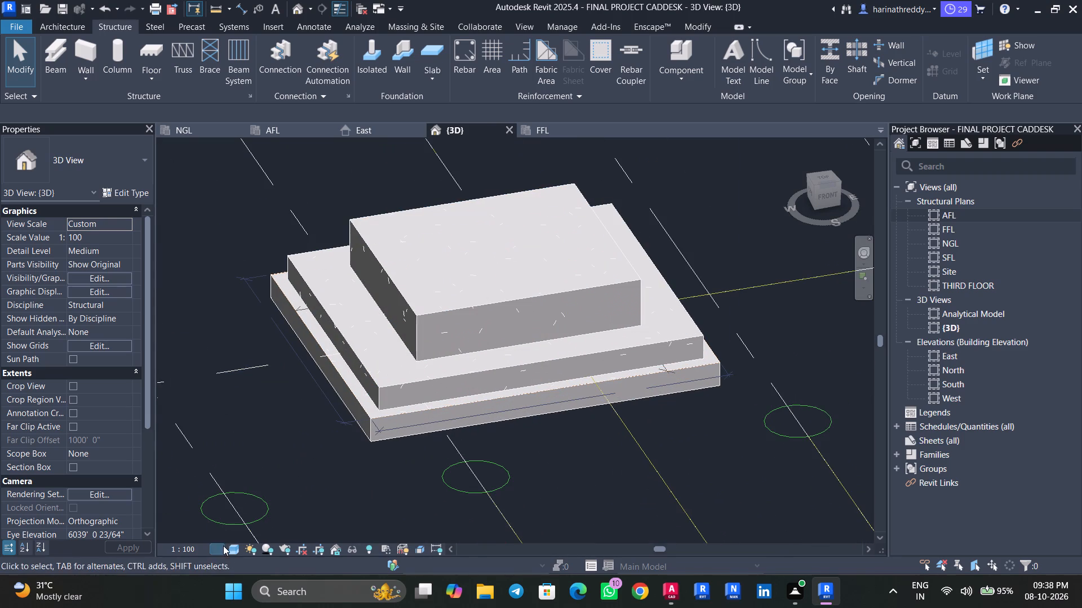
{"action": "left_click", "coordinate": [223, 546]}
{"action": "left_click", "coordinate": [227, 534]}
{"action": "left_click", "coordinate": [234, 545]}
{"action": "left_click", "coordinate": [232, 551]}
{"action": "left_click", "coordinate": [239, 534]}
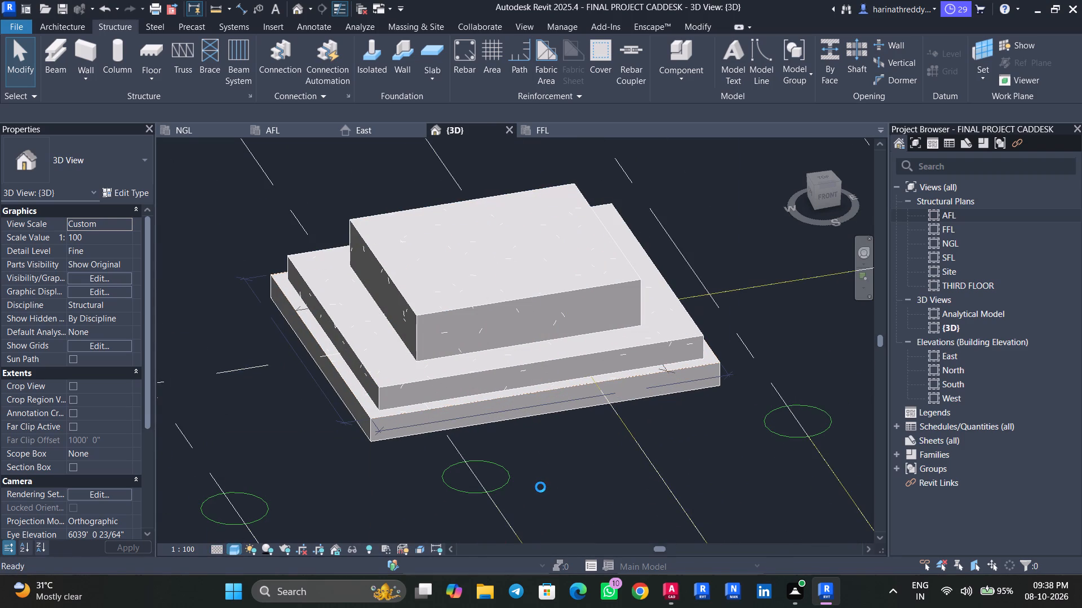
{"action": "scroll", "coordinate": [540, 487], "scroll_direction": "down", "scroll_amount": 6}
{"action": "scroll", "coordinate": [480, 478], "scroll_direction": "up", "scroll_amount": 6}
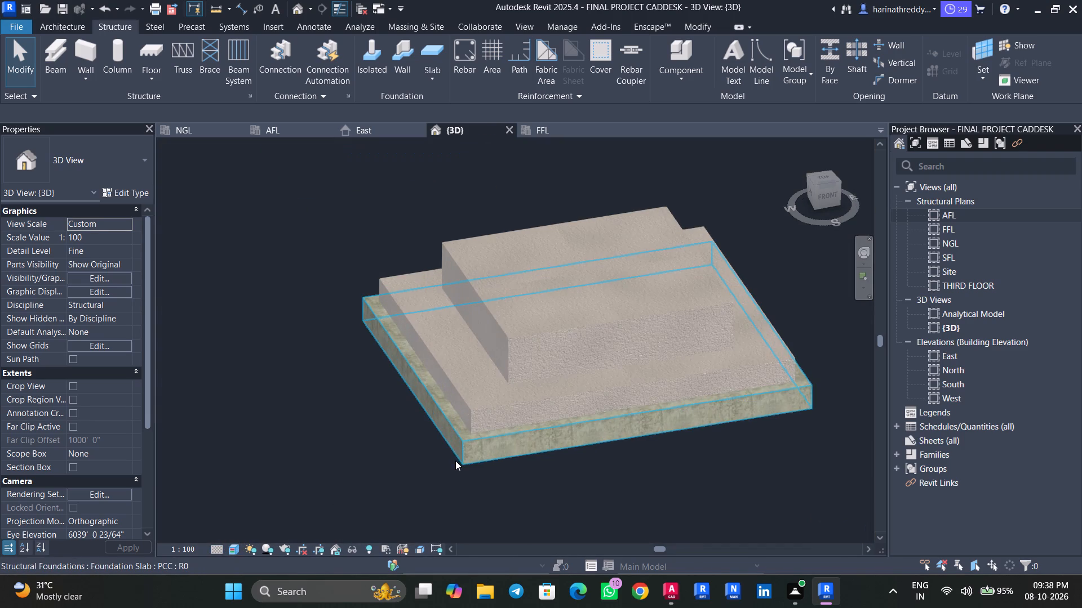
Change the structure material of the PCC foundation slab type to Concrete.
{"action": "left_click", "coordinate": [458, 458]}
{"action": "scroll", "coordinate": [458, 461], "scroll_direction": "up", "scroll_amount": 1}
{"action": "scroll", "coordinate": [458, 461], "scroll_direction": "down", "scroll_amount": 1}
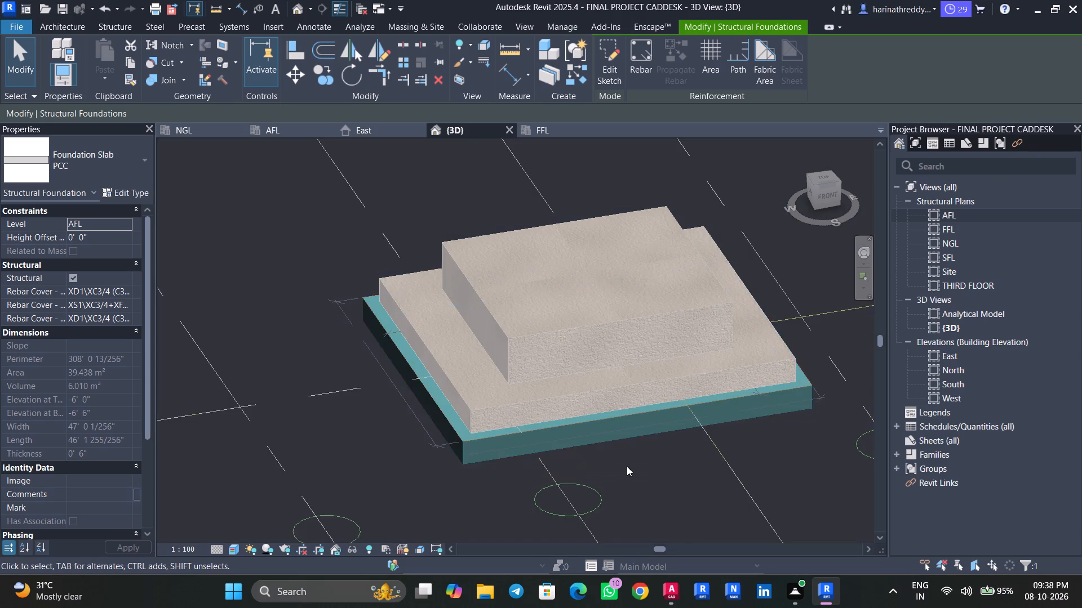
{"action": "scroll", "coordinate": [622, 459], "scroll_direction": "up", "scroll_amount": 7}
{"action": "middle_click_drag", "start_coordinate": [635, 475], "coordinate": [588, 541]}
{"action": "scroll", "coordinate": [587, 537], "scroll_direction": "down", "scroll_amount": 11}
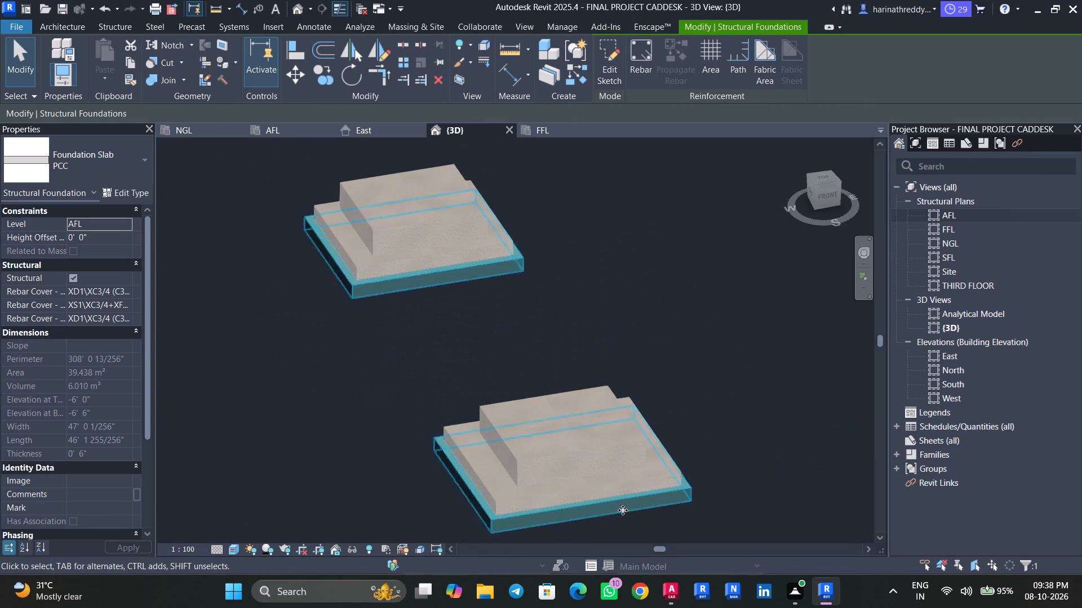
{"action": "left_click", "coordinate": [140, 192]}
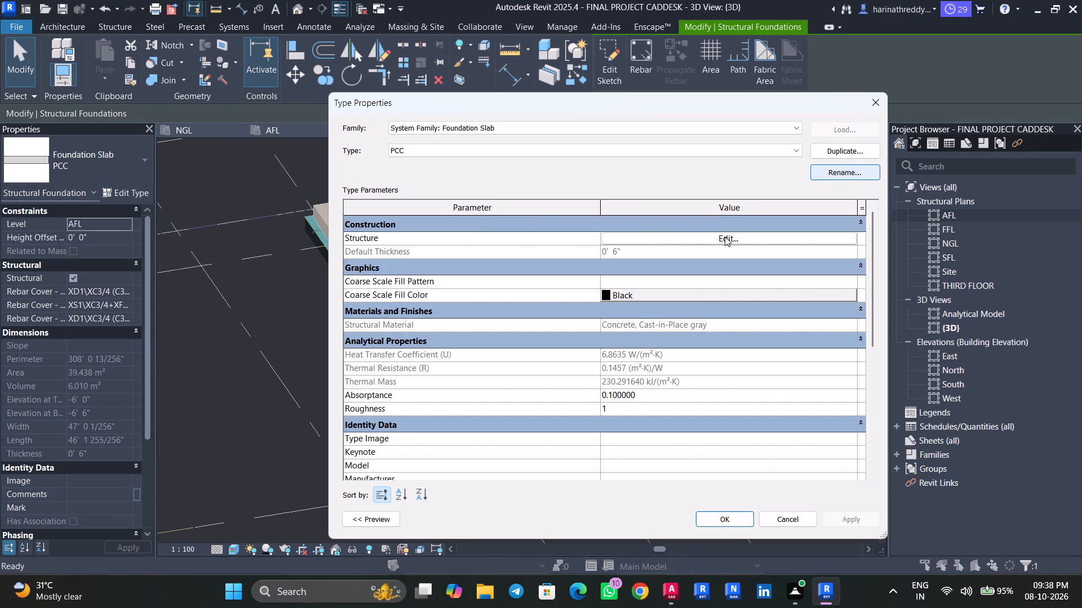
{"action": "left_click", "coordinate": [725, 239]}
{"action": "left_click", "coordinate": [615, 247]}
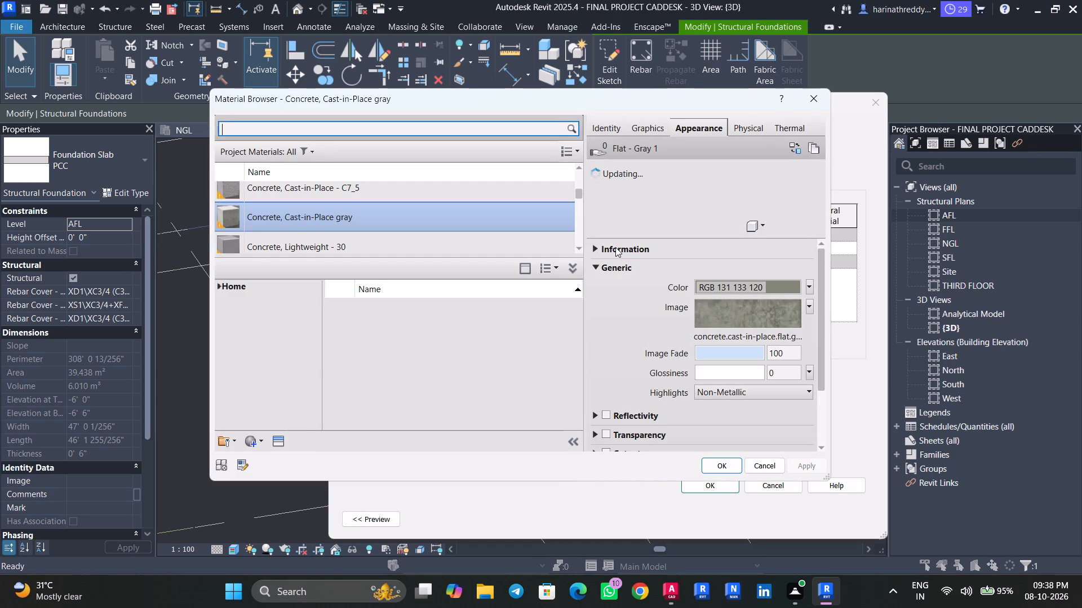
{"action": "scroll", "coordinate": [373, 229], "scroll_direction": "up", "scroll_amount": 4}
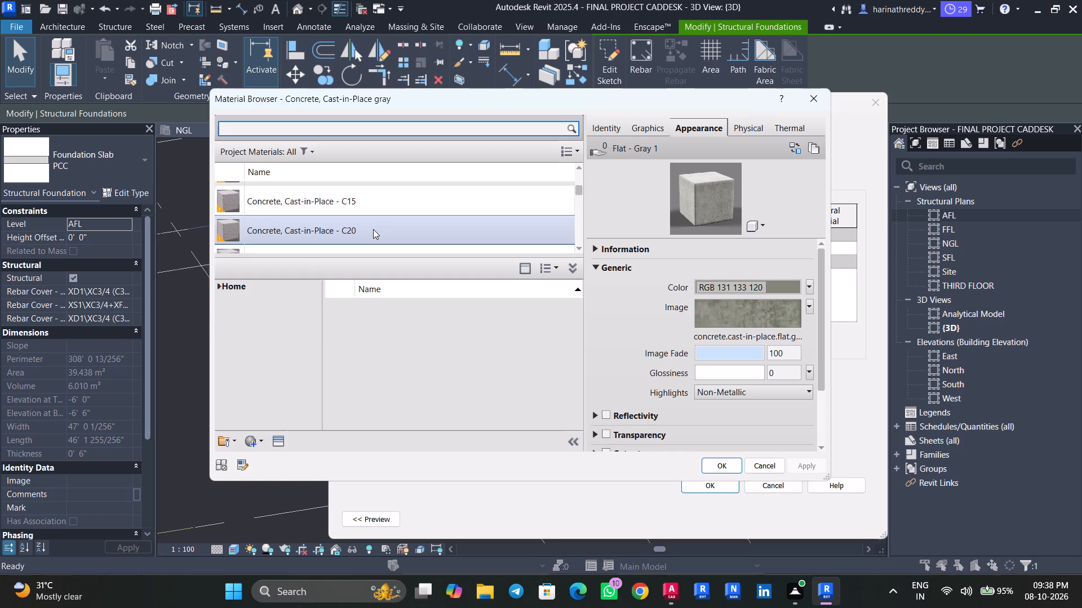
{"action": "scroll", "coordinate": [373, 229], "scroll_direction": "up", "scroll_amount": 1}
{"action": "scroll", "coordinate": [373, 229], "scroll_direction": "down", "scroll_amount": 1}
{"action": "scroll", "coordinate": [373, 229], "scroll_direction": "up", "scroll_amount": 3}
{"action": "scroll", "coordinate": [373, 229], "scroll_direction": "down", "scroll_amount": 1}
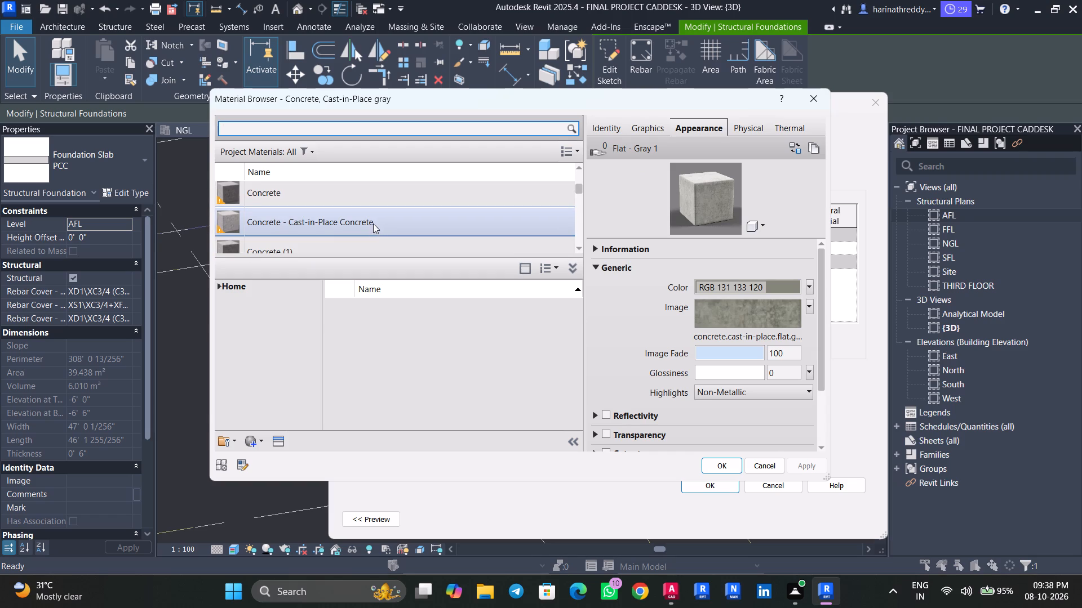
{"action": "left_click", "coordinate": [380, 200]}
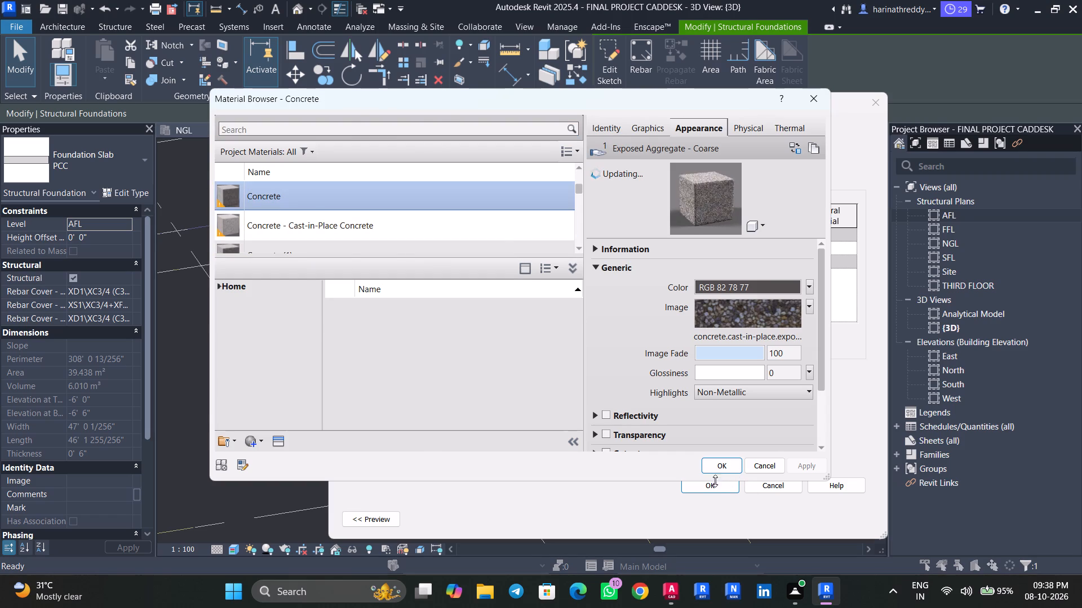
{"action": "left_click", "coordinate": [716, 470]}
{"action": "left_click", "coordinate": [698, 483]}
{"action": "left_click", "coordinate": [858, 516]}
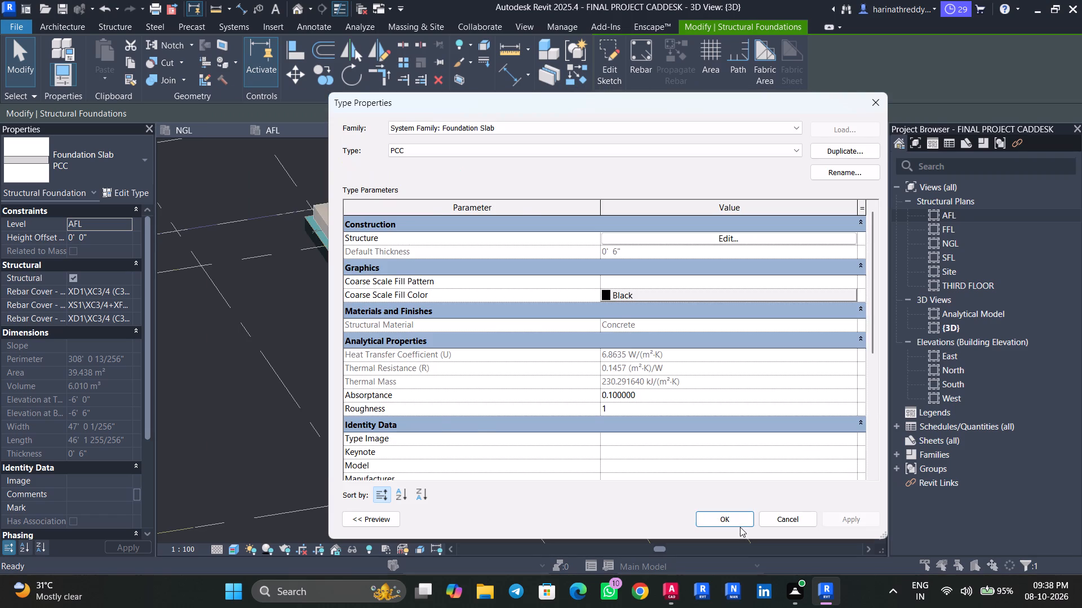
{"action": "left_click", "coordinate": [740, 527]}
{"action": "key", "text": "Escape"}
{"action": "key", "text": "Escape"}
Examine the PCC slab's new material and the stepped footings across the whole layout in 3D.
{"action": "scroll", "coordinate": [523, 511], "scroll_direction": "up", "scroll_amount": 2}
{"action": "scroll", "coordinate": [509, 534], "scroll_direction": "down", "scroll_amount": 1}
{"action": "scroll", "coordinate": [509, 534], "scroll_direction": "up", "scroll_amount": 3}
{"action": "scroll", "coordinate": [551, 527], "scroll_direction": "down", "scroll_amount": 1}
{"action": "scroll", "coordinate": [551, 527], "scroll_direction": "up", "scroll_amount": 1}
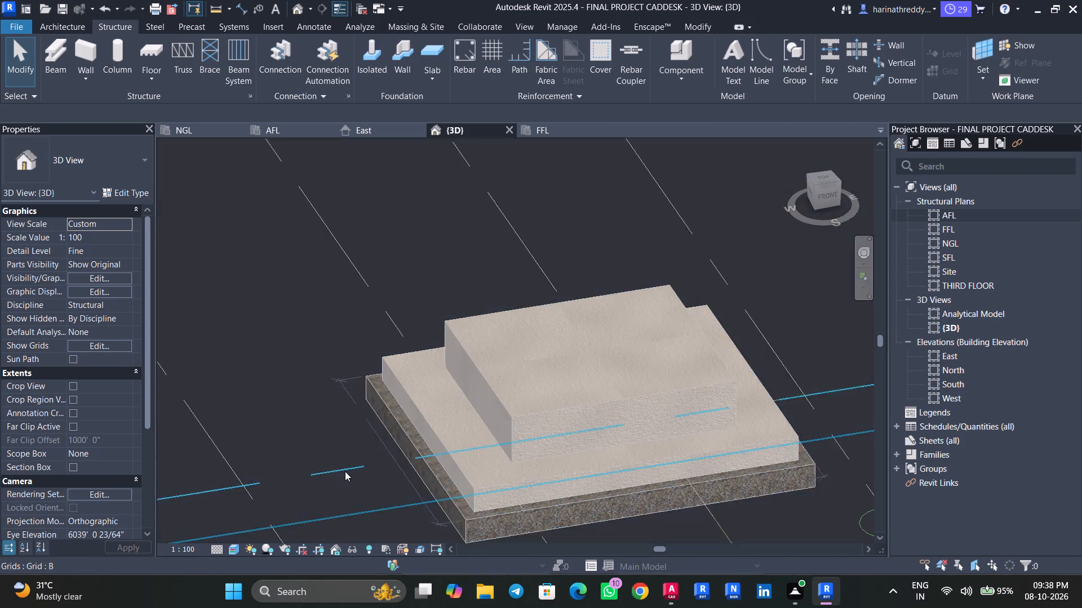
{"action": "scroll", "coordinate": [334, 464], "scroll_direction": "up", "scroll_amount": 6}
{"action": "middle_click_drag", "start_coordinate": [351, 451], "coordinate": [225, 276]}
{"action": "scroll", "coordinate": [340, 406], "scroll_direction": "down", "scroll_amount": 2}
{"action": "scroll", "coordinate": [340, 406], "scroll_direction": "up", "scroll_amount": 1}
{"action": "scroll", "coordinate": [340, 406], "scroll_direction": "down", "scroll_amount": 8}
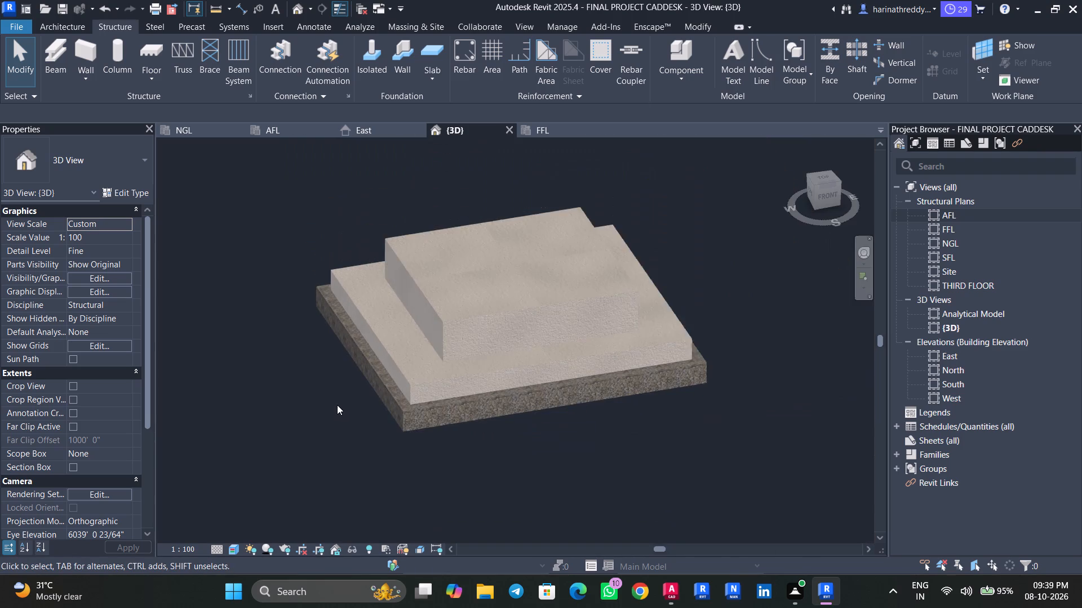
{"action": "scroll", "coordinate": [337, 405], "scroll_direction": "down", "scroll_amount": 12}
{"action": "scroll", "coordinate": [336, 405], "scroll_direction": "up", "scroll_amount": 1}
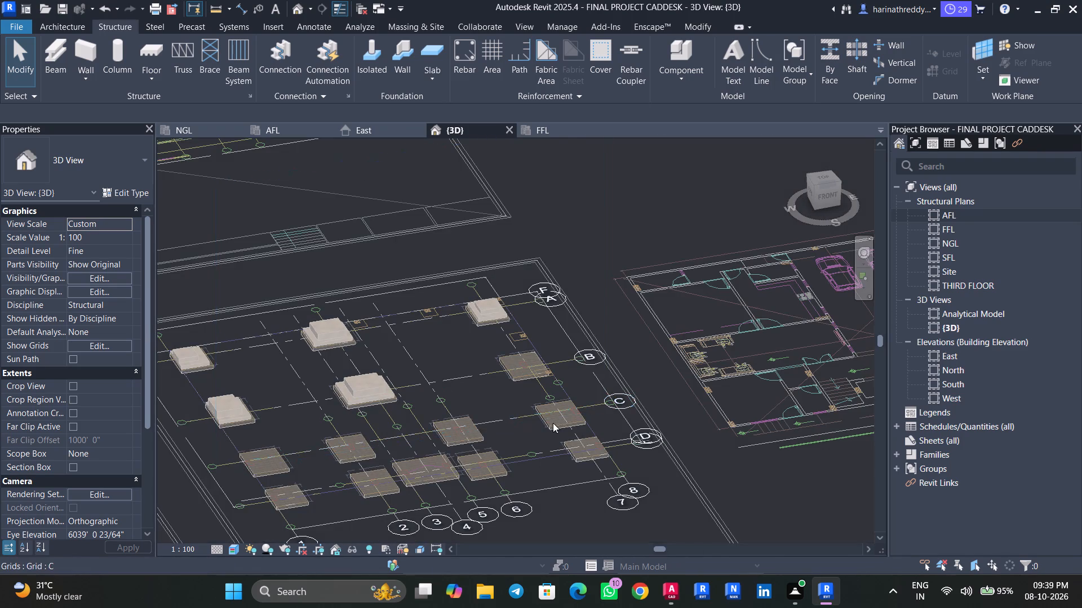
{"action": "middle_click_drag", "start_coordinate": [685, 525], "coordinate": [703, 471]}
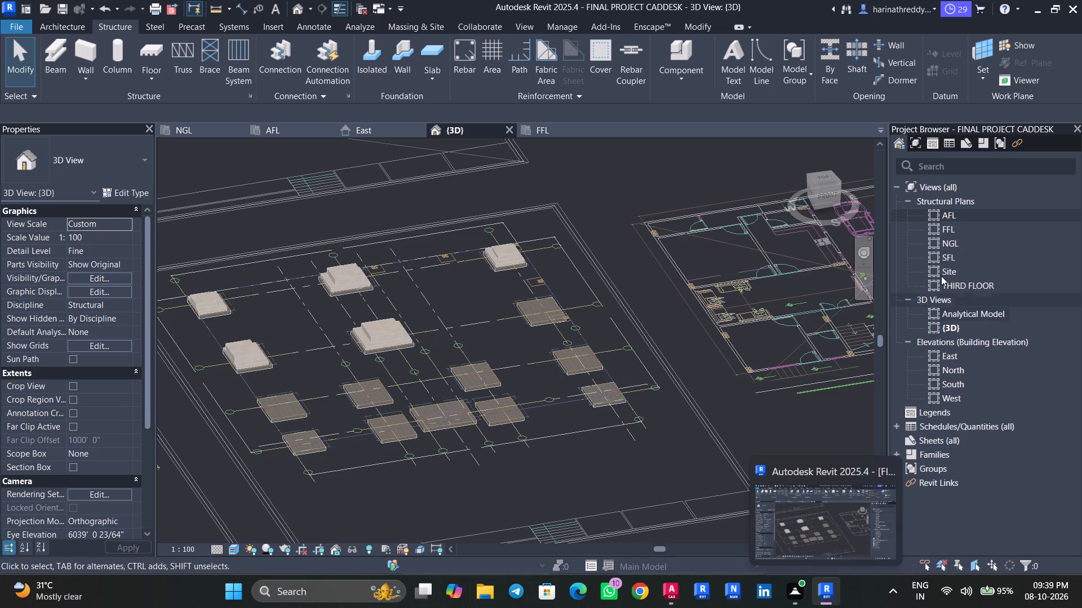
In the AFL structural plan, place an F2 isolated footing on the P2 PCC slab at grids B and 7.
{"action": "key", "text": "Escape"}
{"action": "double_click", "coordinate": [964, 213]}
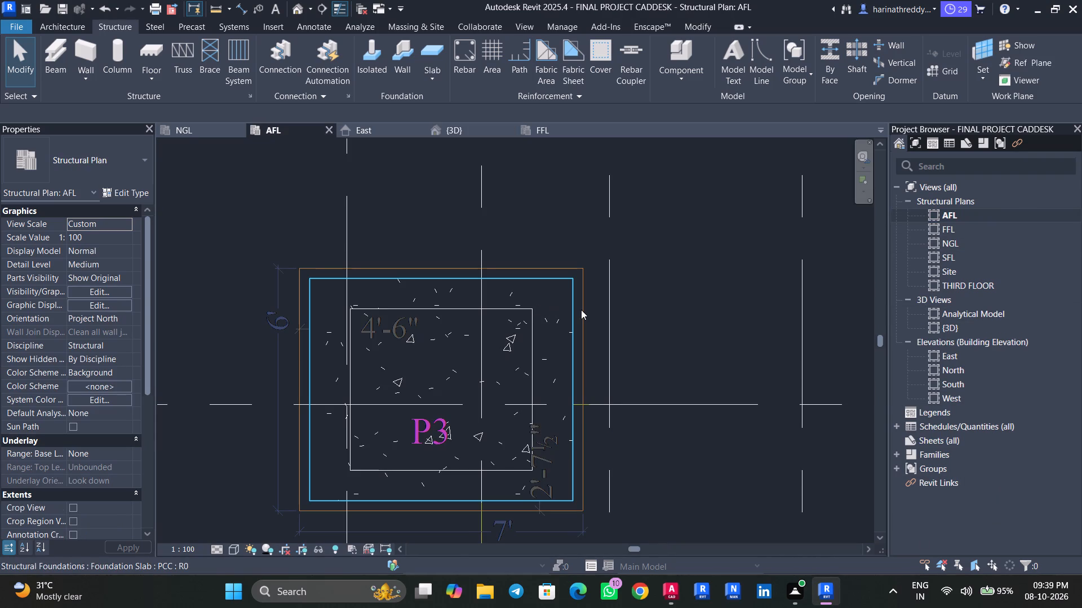
{"action": "scroll", "coordinate": [581, 310], "scroll_direction": "down", "scroll_amount": 2}
{"action": "scroll", "coordinate": [581, 310], "scroll_direction": "up", "scroll_amount": 1}
{"action": "scroll", "coordinate": [581, 310], "scroll_direction": "down", "scroll_amount": 10}
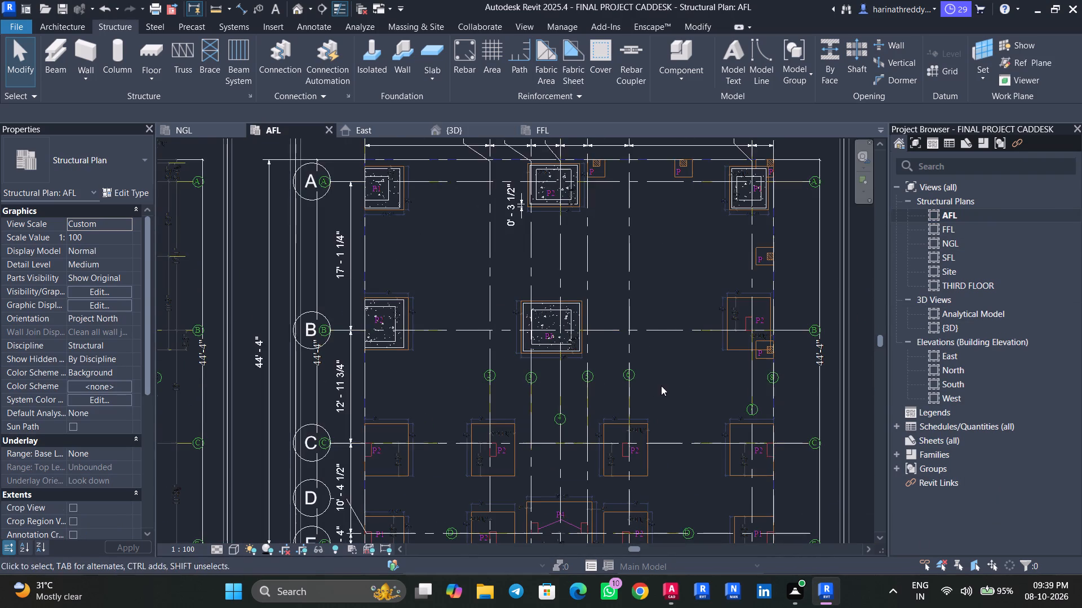
{"action": "middle_click_drag", "start_coordinate": [663, 377], "coordinate": [577, 319]}
{"action": "scroll", "coordinate": [663, 272], "scroll_direction": "up", "scroll_amount": 2}
{"action": "scroll", "coordinate": [663, 272], "scroll_direction": "down", "scroll_amount": 1}
{"action": "scroll", "coordinate": [663, 272], "scroll_direction": "up", "scroll_amount": 3}
{"action": "scroll", "coordinate": [663, 272], "scroll_direction": "down", "scroll_amount": 1}
{"action": "scroll", "coordinate": [663, 275], "scroll_direction": "up", "scroll_amount": 4}
{"action": "scroll", "coordinate": [663, 275], "scroll_direction": "down", "scroll_amount": 1}
{"action": "scroll", "coordinate": [663, 275], "scroll_direction": "up", "scroll_amount": 2}
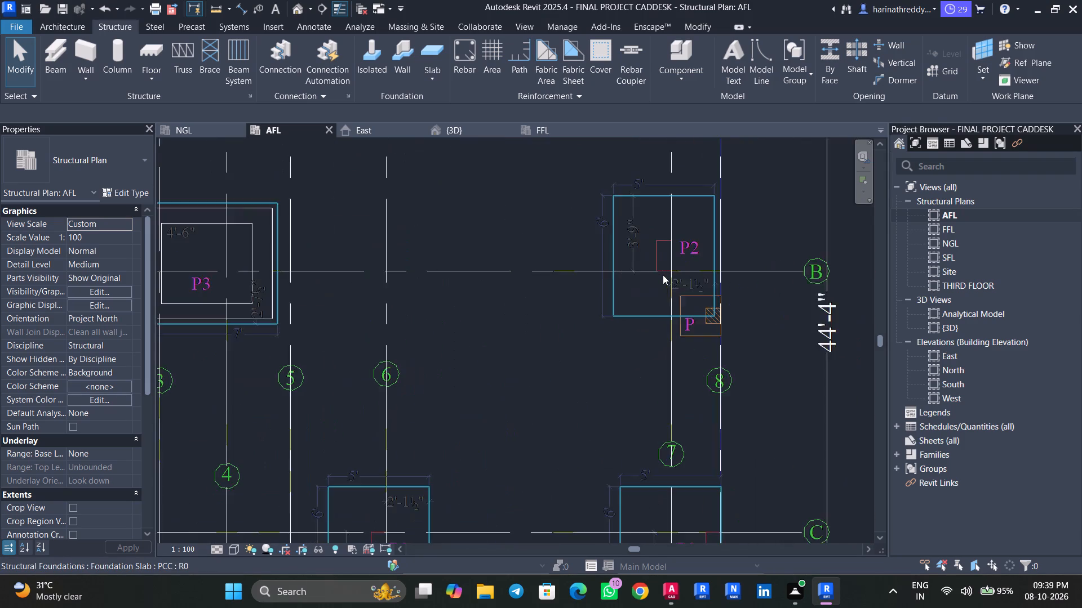
{"action": "scroll", "coordinate": [663, 275], "scroll_direction": "up", "scroll_amount": 3}
{"action": "middle_click_drag", "start_coordinate": [524, 359], "coordinate": [454, 529]}
{"action": "scroll", "coordinate": [440, 478], "scroll_direction": "down", "scroll_amount": 5}
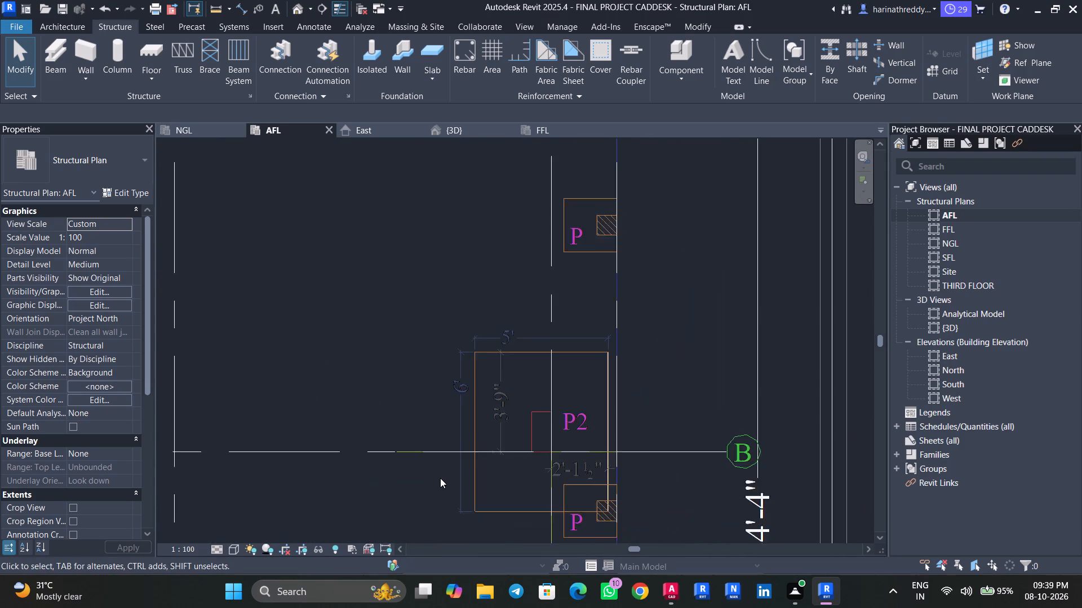
{"action": "scroll", "coordinate": [440, 478], "scroll_direction": "down", "scroll_amount": 8}
{"action": "scroll", "coordinate": [440, 503], "scroll_direction": "up", "scroll_amount": 9}
{"action": "middle_click_drag", "start_coordinate": [438, 488], "coordinate": [341, 400]}
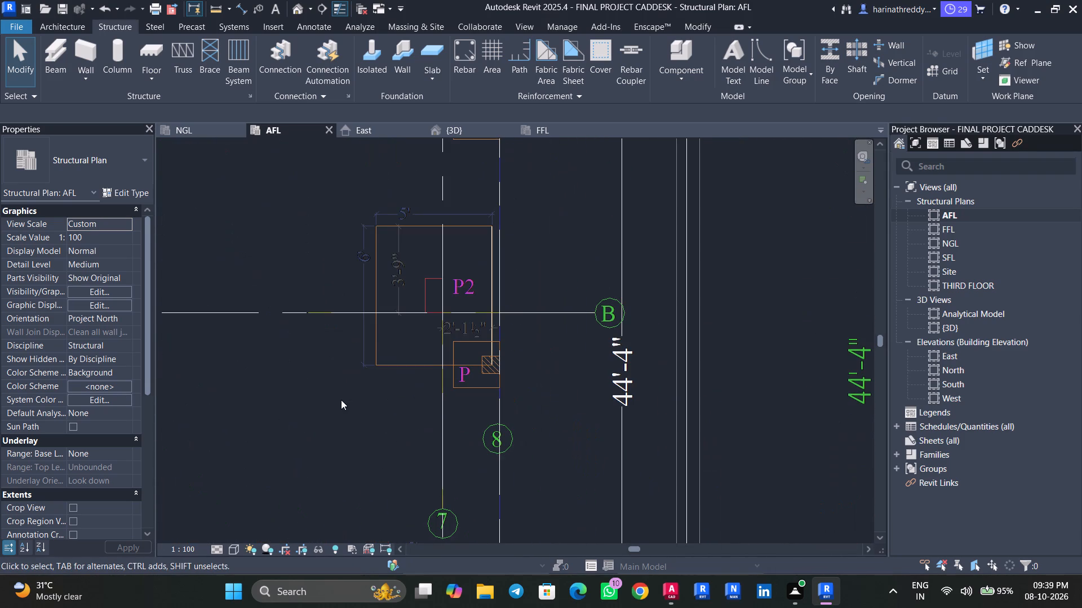
{"action": "scroll", "coordinate": [358, 378], "scroll_direction": "down", "scroll_amount": 8}
{"action": "scroll", "coordinate": [358, 378], "scroll_direction": "up", "scroll_amount": 1}
{"action": "scroll", "coordinate": [358, 378], "scroll_direction": "down", "scroll_amount": 4}
{"action": "middle_click_drag", "start_coordinate": [323, 400], "coordinate": [415, 375]}
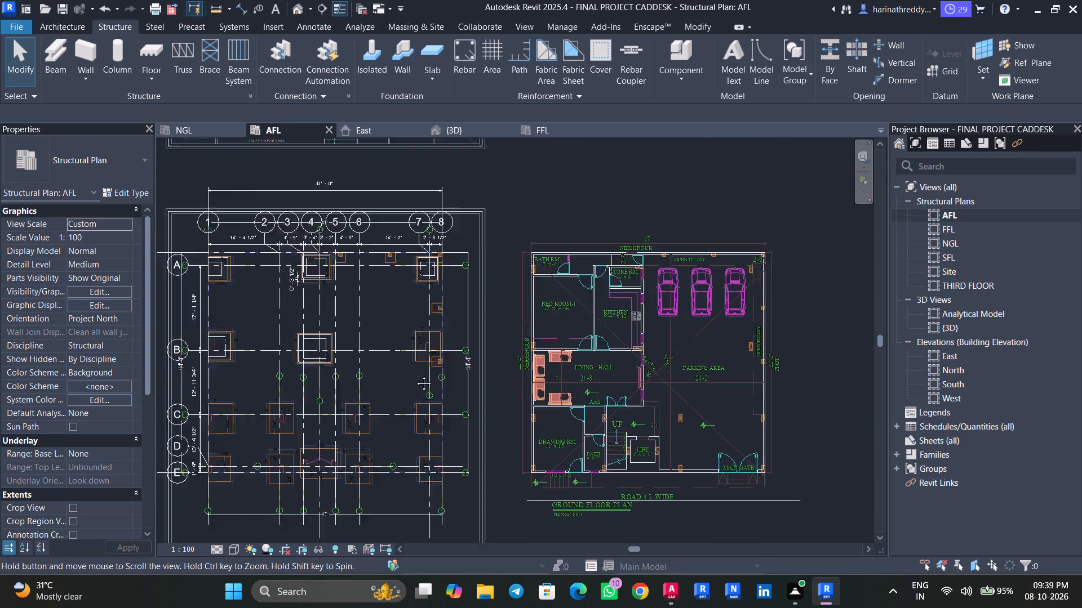
{"action": "middle_click_drag", "start_coordinate": [415, 375], "coordinate": [433, 370]}
{"action": "scroll", "coordinate": [456, 360], "scroll_direction": "up", "scroll_amount": 12}
{"action": "scroll", "coordinate": [517, 350], "scroll_direction": "down", "scroll_amount": 1}
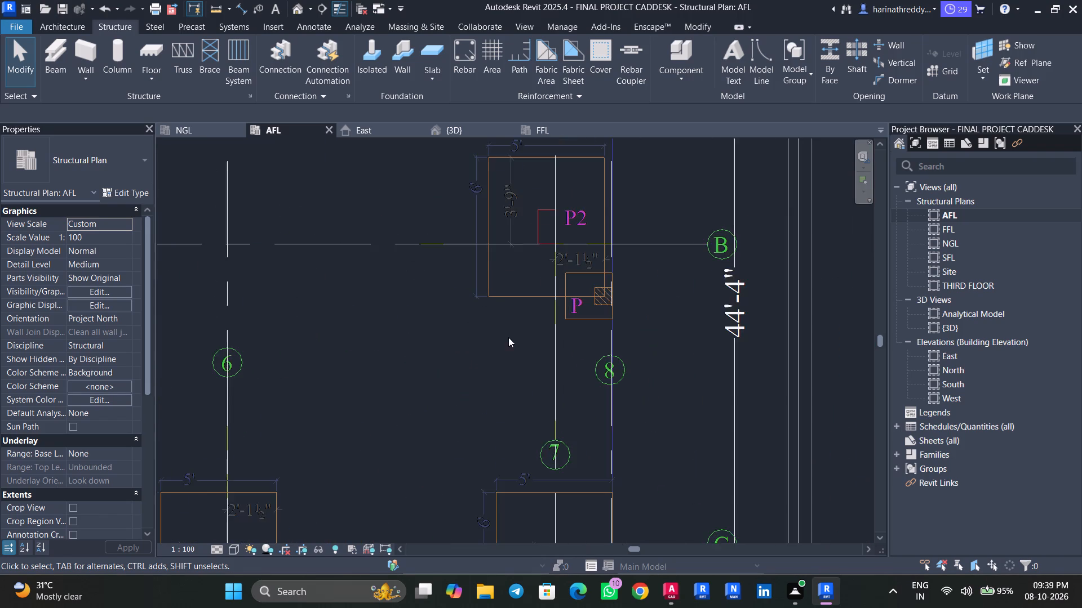
{"action": "middle_click_drag", "start_coordinate": [508, 337], "coordinate": [451, 404]}
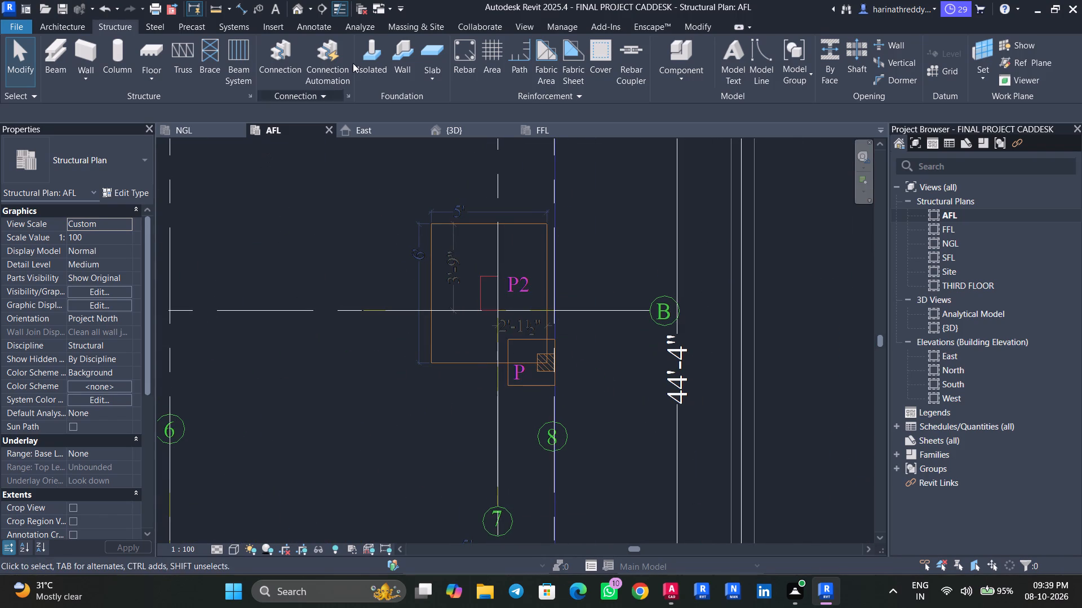
{"action": "left_click", "coordinate": [376, 61]}
{"action": "left_click", "coordinate": [119, 163]}
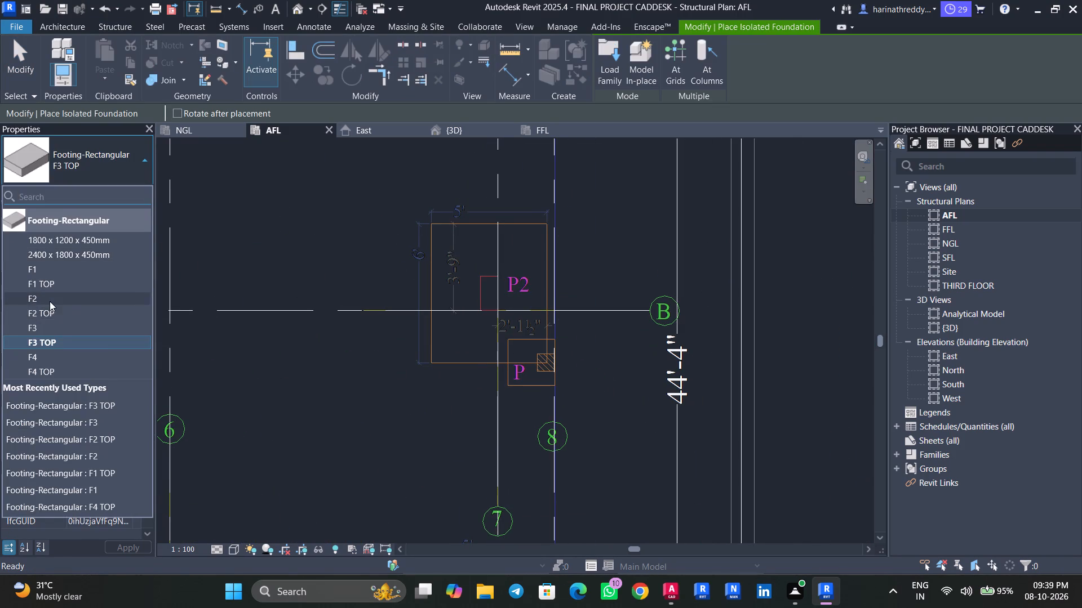
{"action": "left_click", "coordinate": [50, 301]}
{"action": "scroll", "coordinate": [503, 290], "scroll_direction": "up", "scroll_amount": 5}
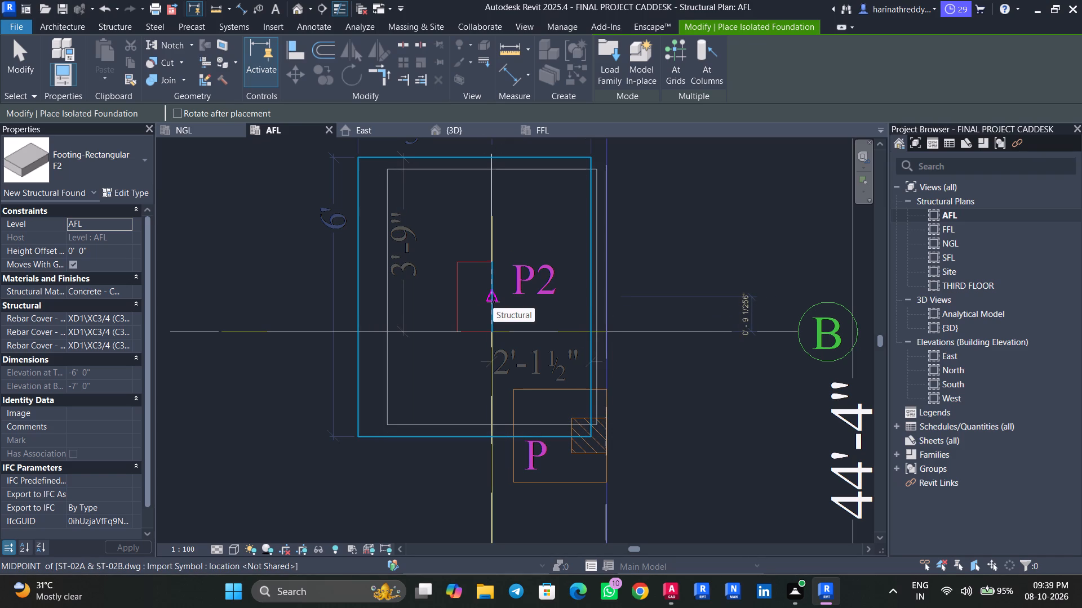
{"action": "left_click", "coordinate": [493, 302]}
{"action": "key", "text": "Escape"}
{"action": "key", "text": "Escape"}
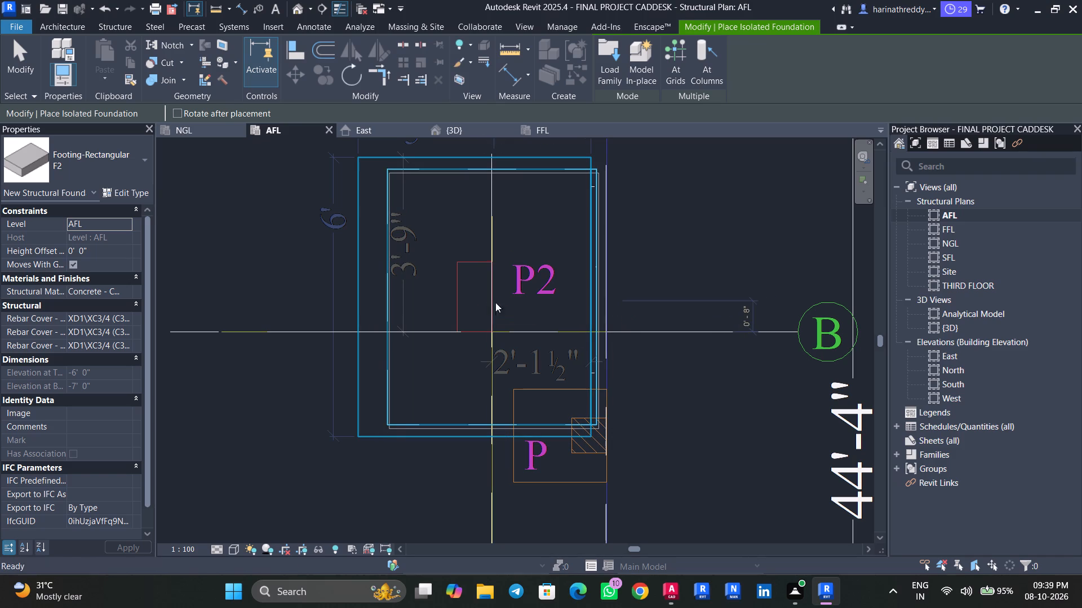
{"action": "key", "text": "Escape"}
{"action": "key", "text": "Escape"}
{"action": "left_click", "coordinate": [609, 281]}
{"action": "key", "text": "Escape"}
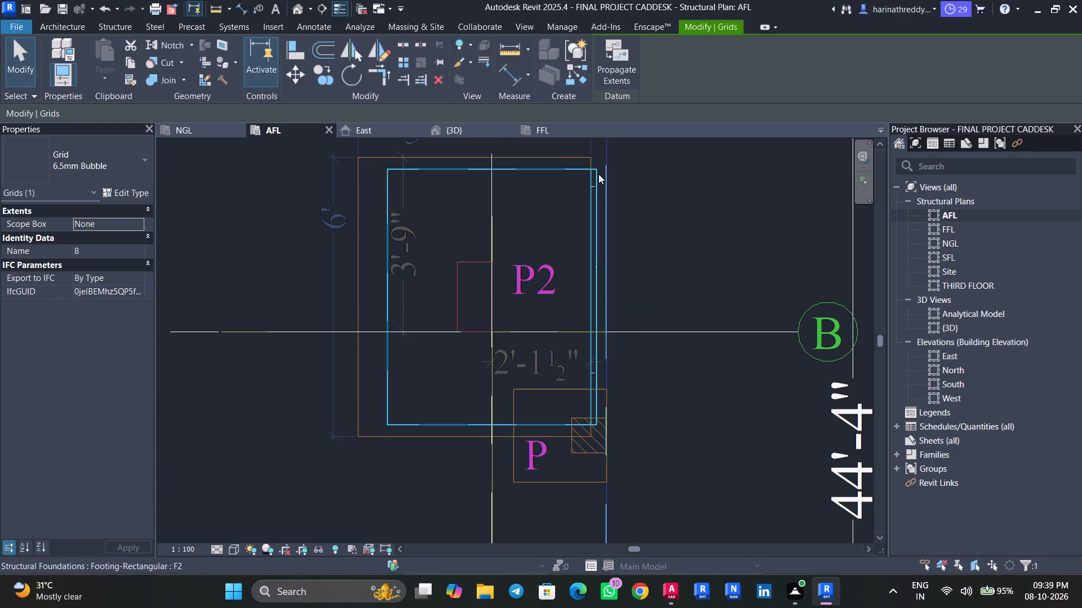
Set the height offset of the new F2 footing at grids B and 7 to 6".
{"action": "scroll", "coordinate": [591, 171], "scroll_direction": "up", "scroll_amount": 4}
{"action": "left_click", "coordinate": [600, 174]}
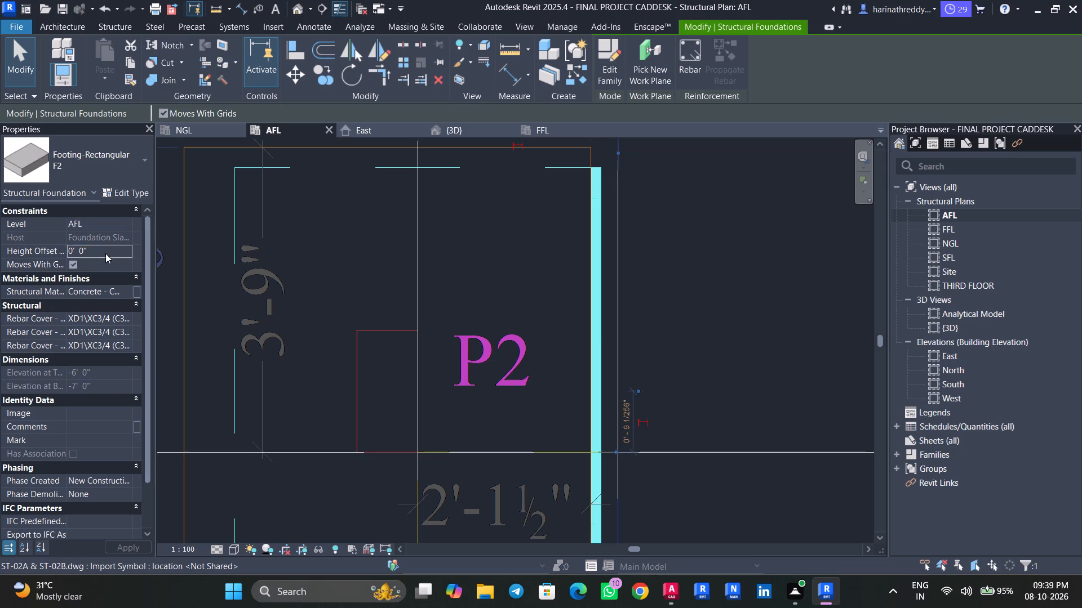
{"action": "left_click", "coordinate": [105, 253]}
{"action": "type", "text": "6\""}
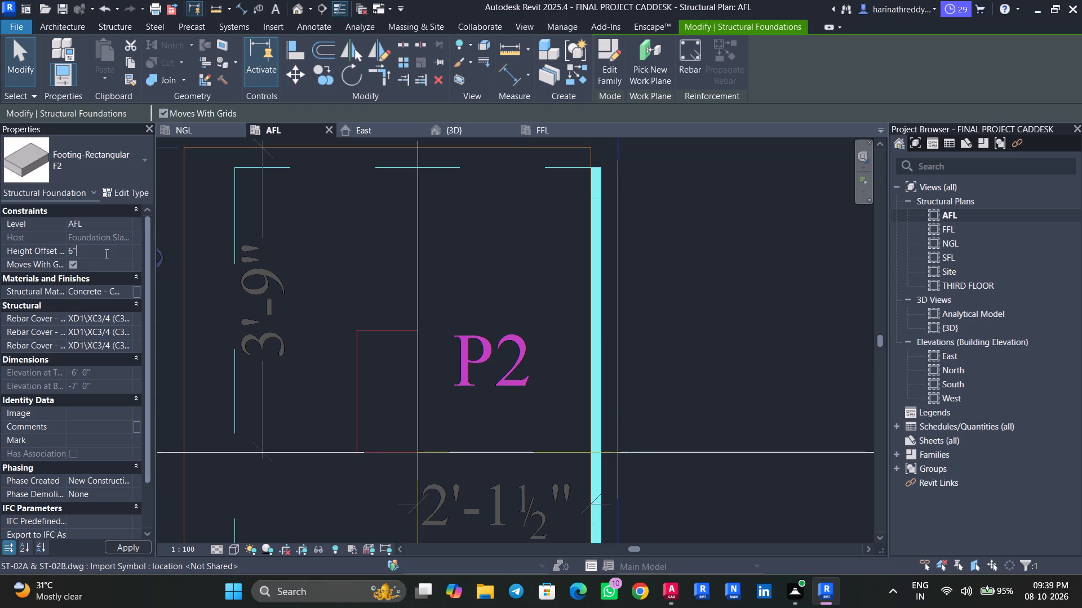
{"action": "key", "text": "Return"}
{"action": "key", "text": "Escape"}
{"action": "key", "text": "Escape"}
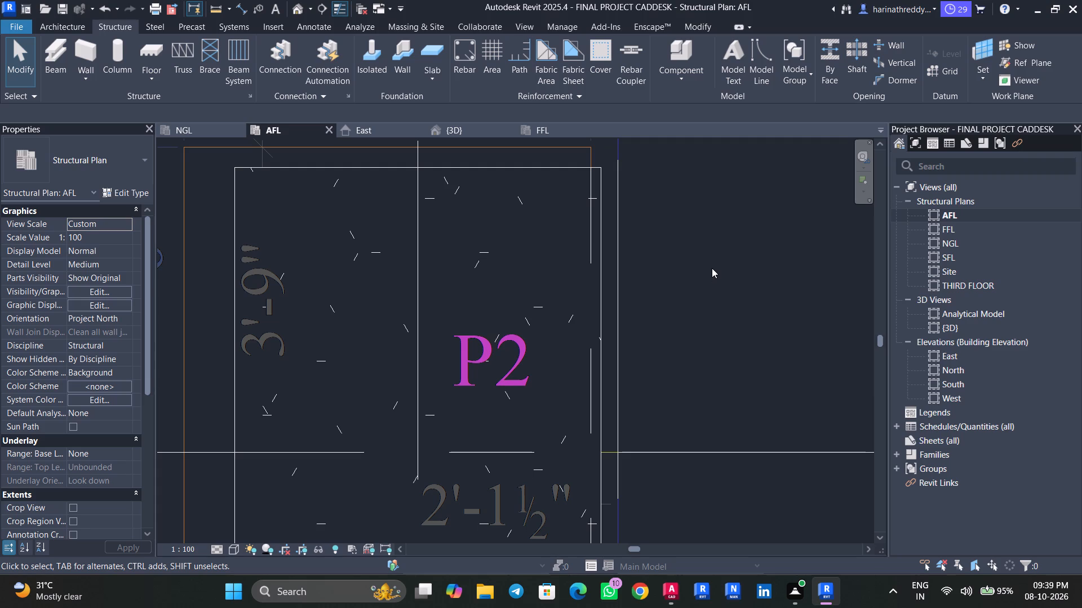
Align the F2 footing's edge nearest grid 8 with the matching edge of the P2 PCC slab beneath it.
{"action": "type", "text": "al"}
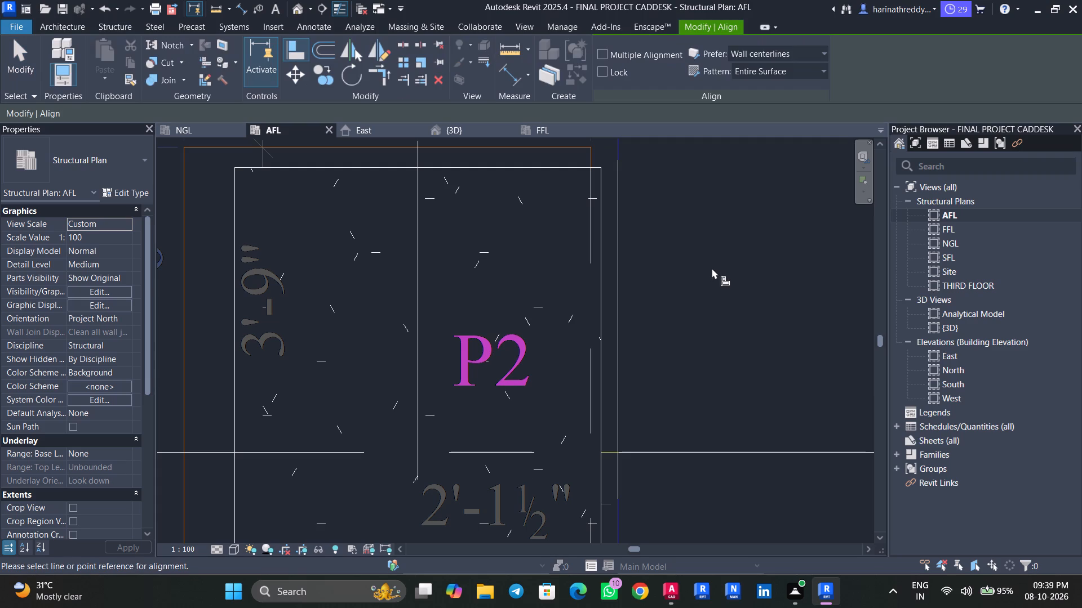
{"action": "left_click", "coordinate": [588, 263]}
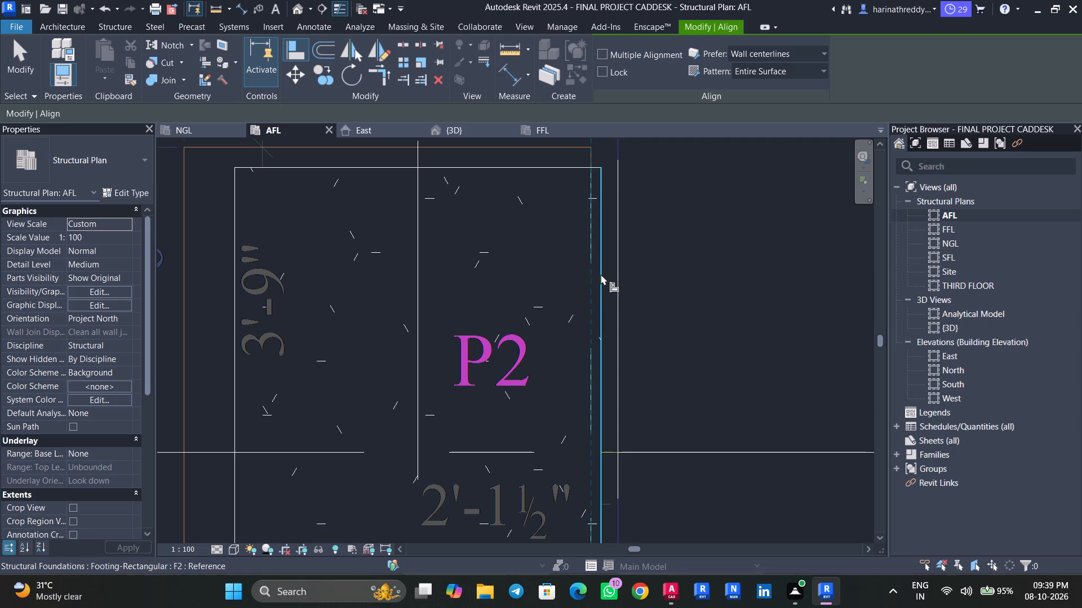
{"action": "left_click", "coordinate": [601, 274]}
{"action": "key", "text": "Escape"}
{"action": "key", "text": "Escape"}
{"action": "key", "text": "Escape"}
{"action": "left_click", "coordinate": [247, 169]}
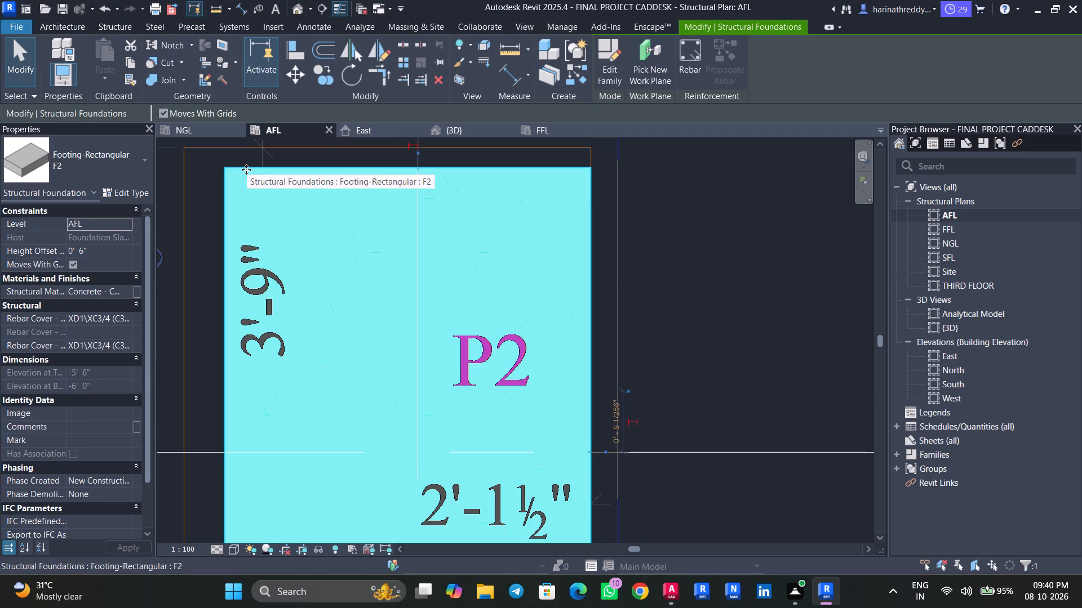
{"action": "scroll", "coordinate": [246, 169], "scroll_direction": "down", "scroll_amount": 5}
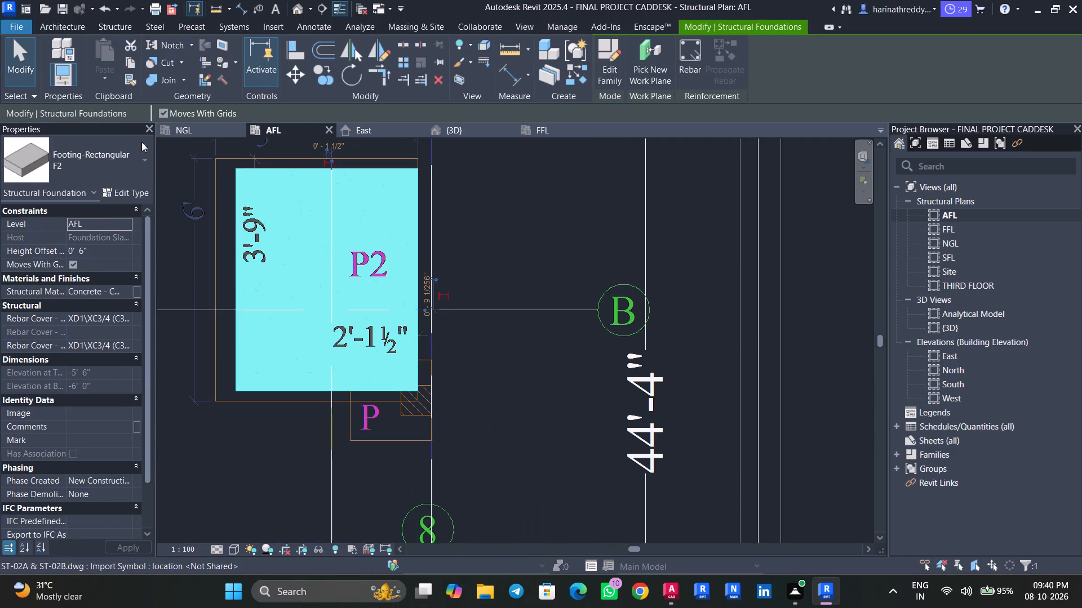
{"action": "key", "text": "Escape"}
Place an F2 TOP isolated footing centred on the F2 footing at grids B and 7.
{"action": "left_click", "coordinate": [360, 75]}
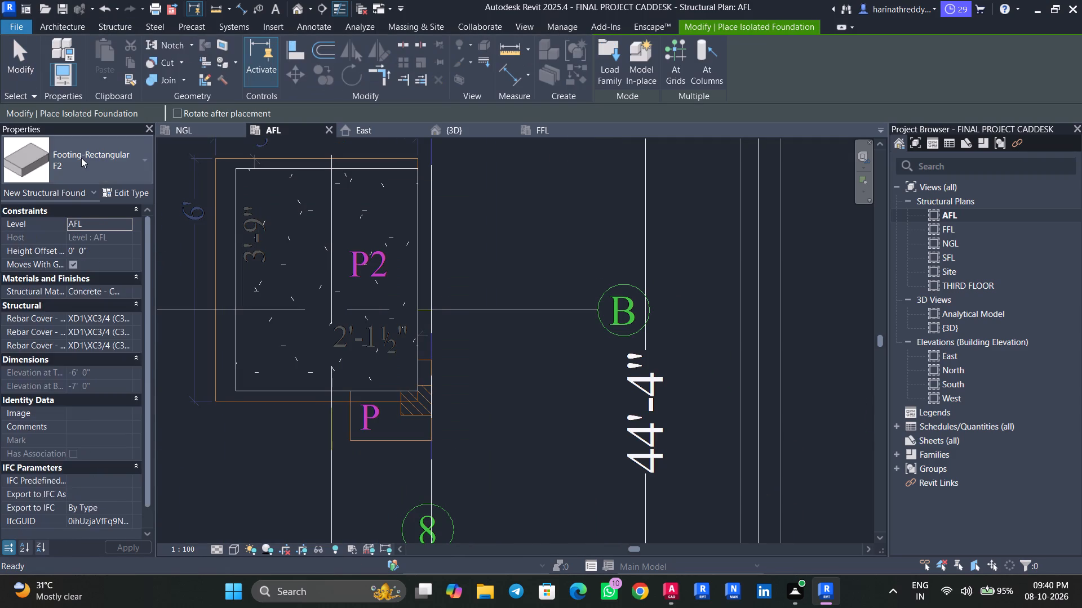
{"action": "left_click", "coordinate": [81, 158]}
{"action": "left_click", "coordinate": [43, 316]}
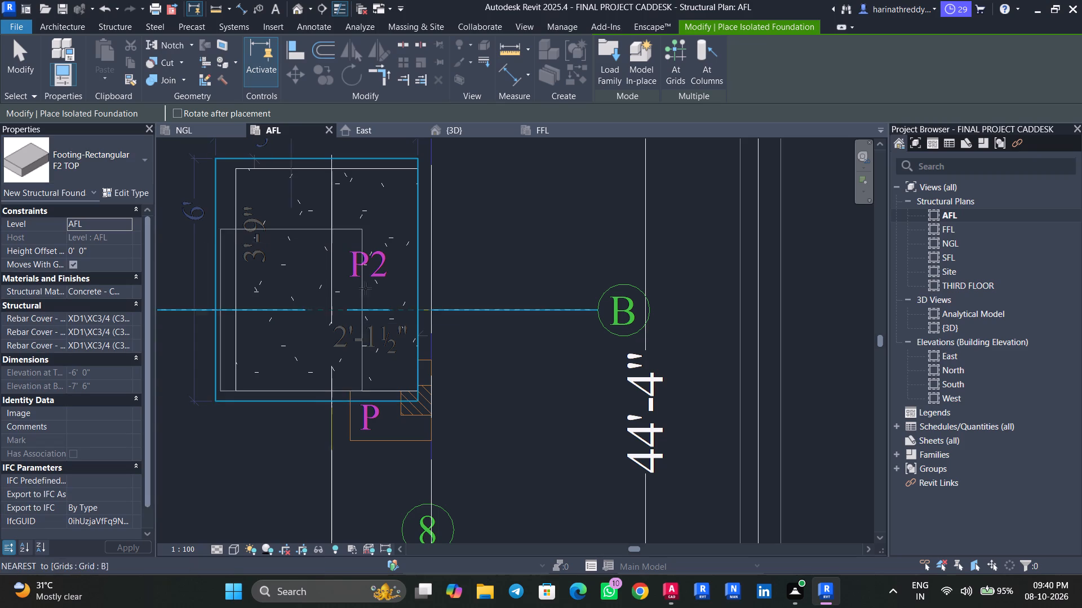
{"action": "scroll", "coordinate": [360, 281], "scroll_direction": "up", "scroll_amount": 2}
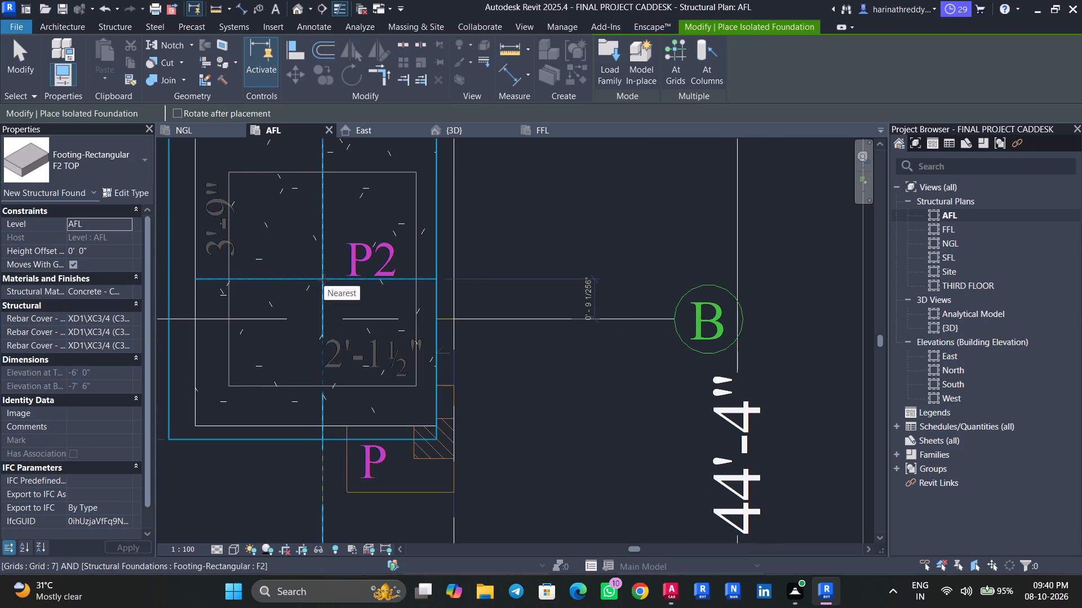
{"action": "left_click", "coordinate": [324, 280]}
{"action": "key", "text": "Escape"}
{"action": "key", "text": "Escape"}
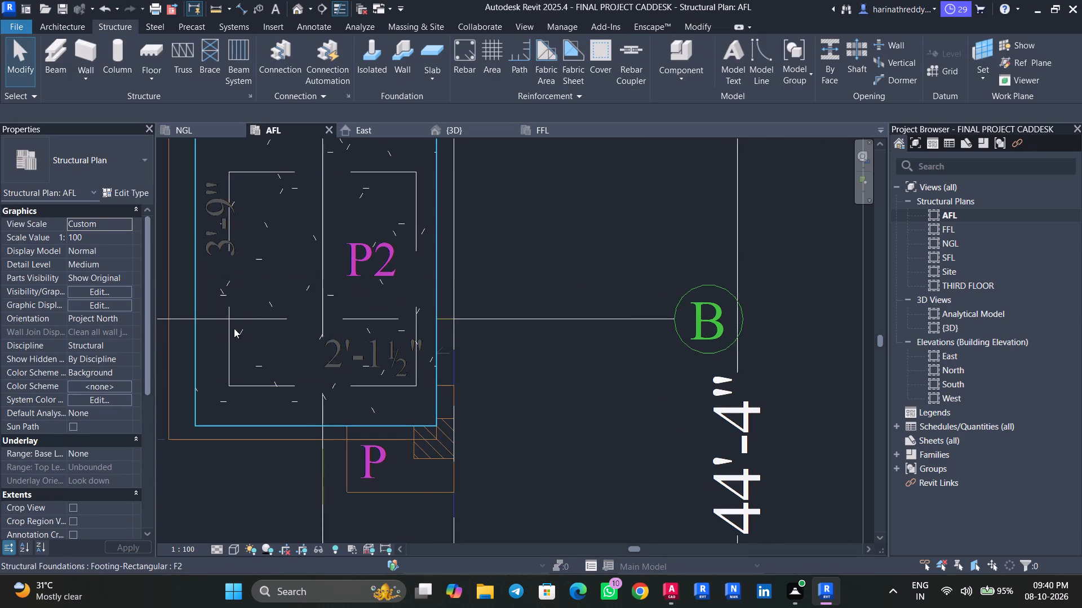
Check the type dimensions of the new F2 TOP footing at grids B and 7.
{"action": "left_click", "coordinate": [229, 333]}
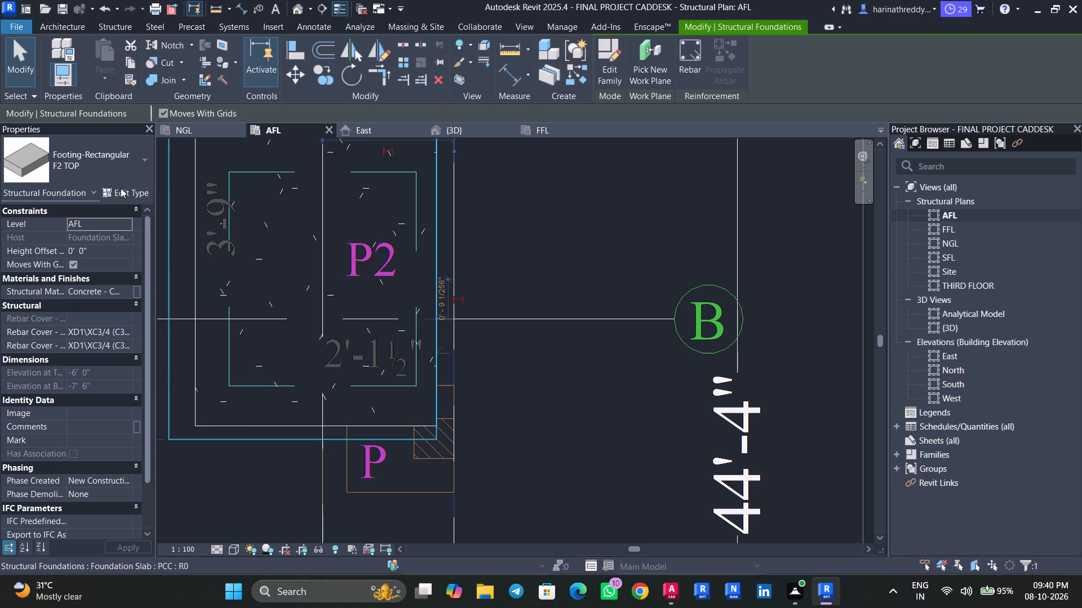
{"action": "left_click", "coordinate": [122, 191]}
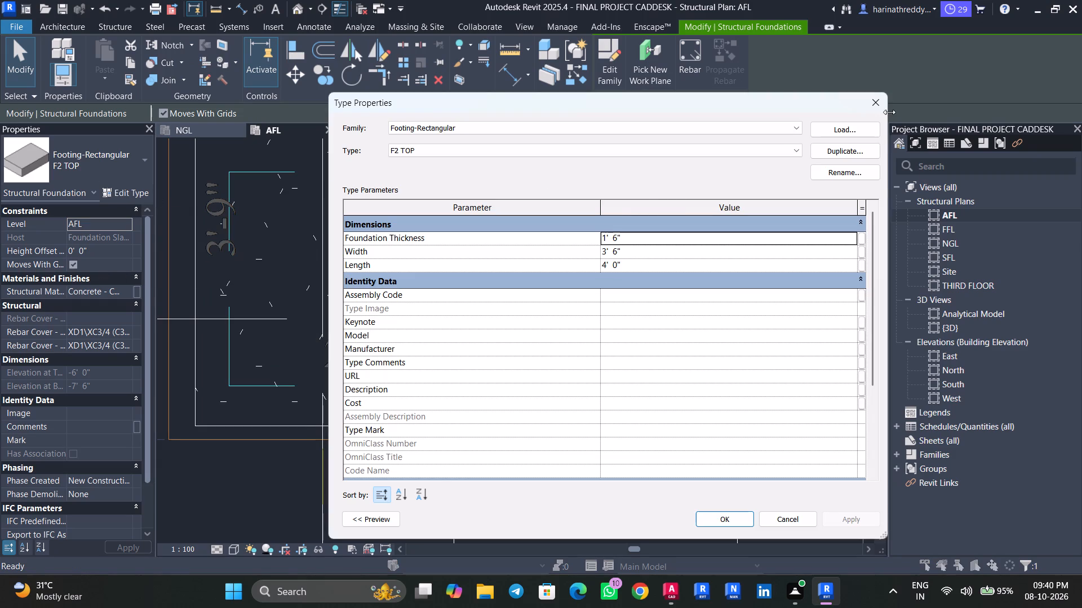
{"action": "left_click", "coordinate": [884, 109]}
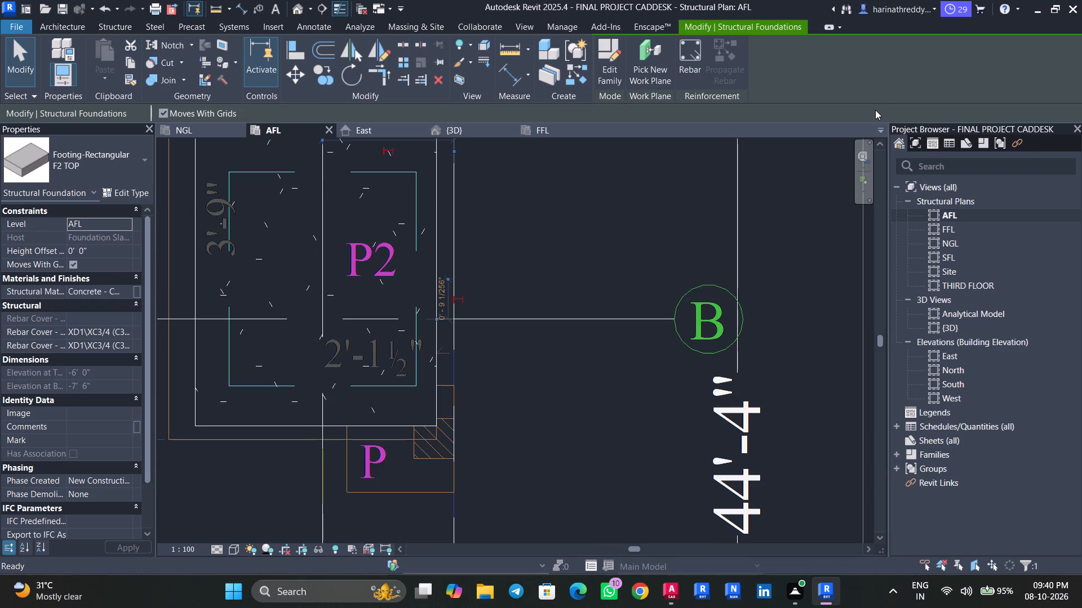
Inspect the existing P2 stepped footing at grids B and 1, checking its F2 TOP properties and F2 type dimensions.
{"action": "scroll", "coordinate": [481, 363], "scroll_direction": "down", "scroll_amount": 8}
{"action": "scroll", "coordinate": [482, 362], "scroll_direction": "up", "scroll_amount": 1}
{"action": "scroll", "coordinate": [482, 362], "scroll_direction": "down", "scroll_amount": 5}
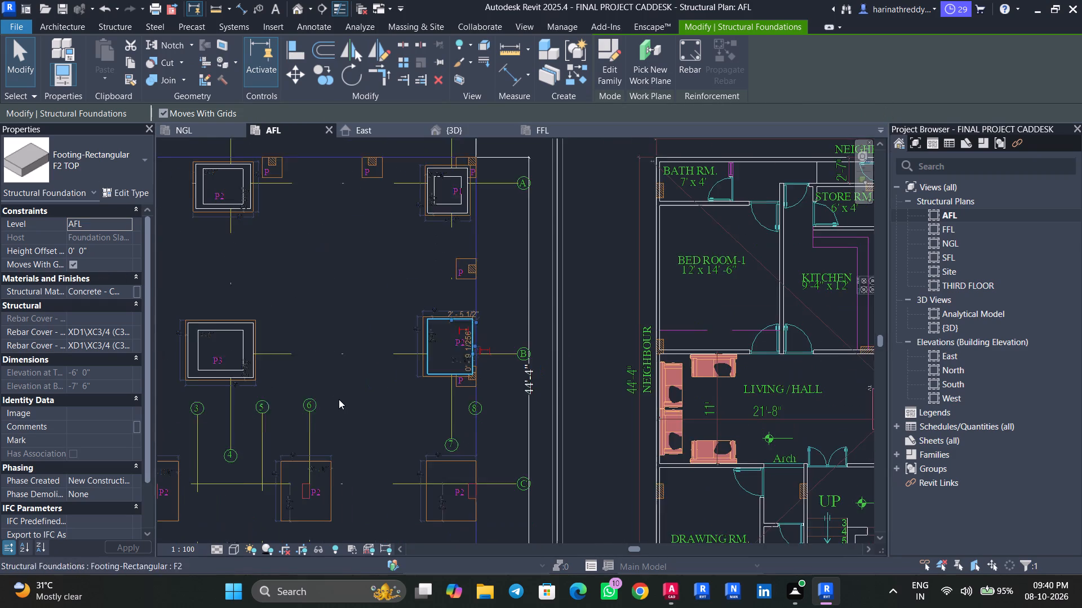
{"action": "middle_click_drag", "start_coordinate": [339, 399], "coordinate": [487, 410]}
{"action": "scroll", "coordinate": [202, 391], "scroll_direction": "up", "scroll_amount": 2}
{"action": "scroll", "coordinate": [201, 387], "scroll_direction": "down", "scroll_amount": 1}
{"action": "scroll", "coordinate": [201, 386], "scroll_direction": "up", "scroll_amount": 2}
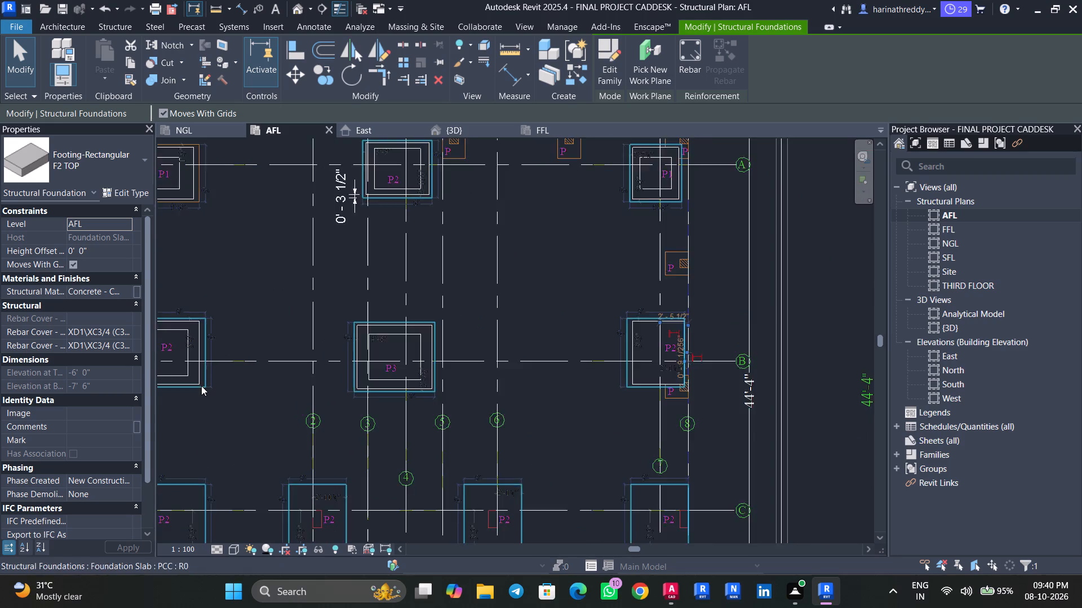
{"action": "scroll", "coordinate": [201, 386], "scroll_direction": "up", "scroll_amount": 1}
{"action": "middle_click_drag", "start_coordinate": [214, 390], "coordinate": [432, 450]}
{"action": "scroll", "coordinate": [432, 448], "scroll_direction": "up", "scroll_amount": 1}
{"action": "key", "text": "Escape"}
{"action": "key", "text": "Escape"}
{"action": "left_click", "coordinate": [363, 427]}
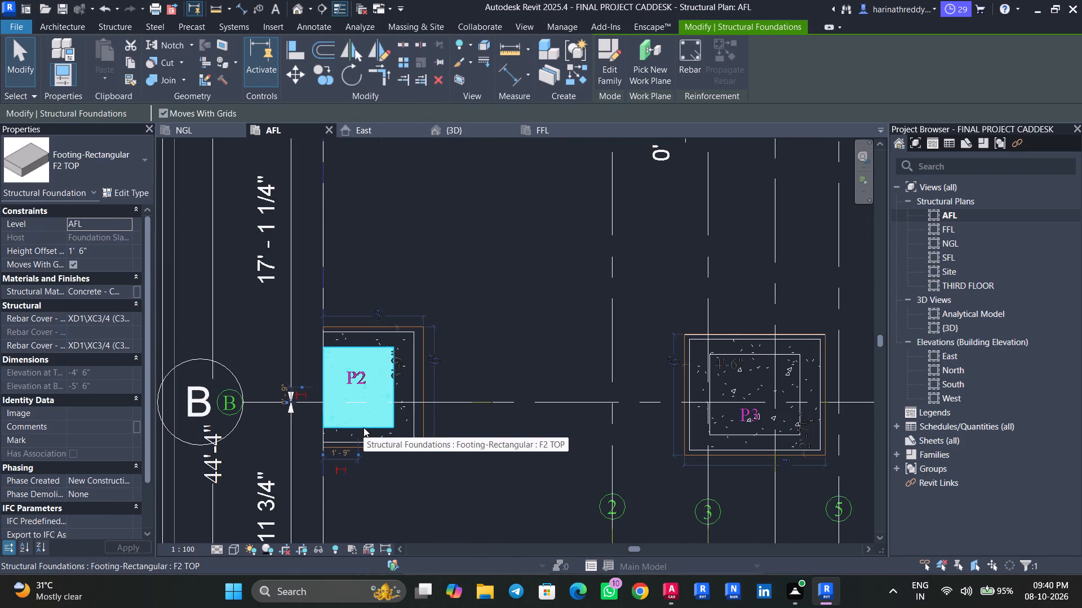
{"action": "key", "text": "Escape"}
{"action": "scroll", "coordinate": [414, 439], "scroll_direction": "down", "scroll_amount": 1}
{"action": "scroll", "coordinate": [414, 439], "scroll_direction": "up", "scroll_amount": 1}
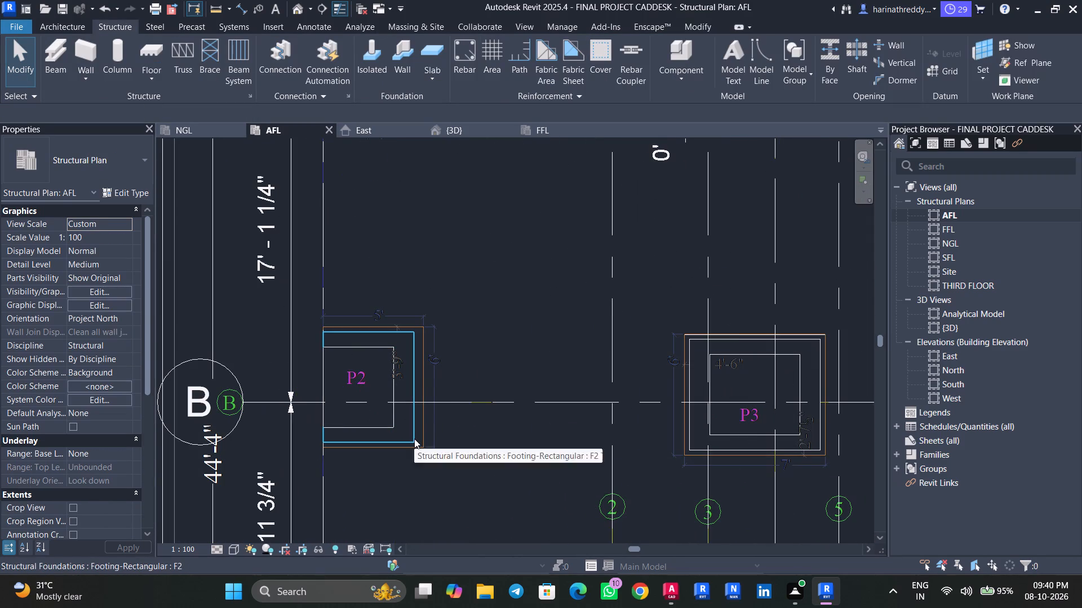
{"action": "left_click", "coordinate": [414, 439]}
{"action": "left_click", "coordinate": [123, 193]}
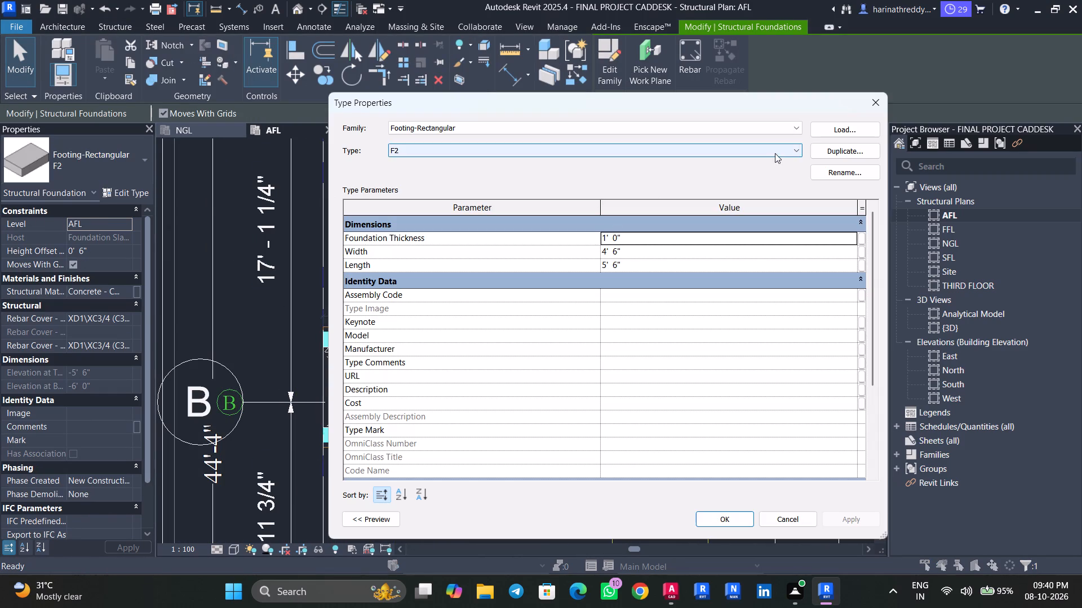
{"action": "left_click", "coordinate": [886, 109]}
{"action": "key", "text": "Escape"}
{"action": "key", "text": "Escape"}
Check the type dimensions of the F2 footing at grids B and 7 for comparison.
{"action": "scroll", "coordinate": [701, 267], "scroll_direction": "down", "scroll_amount": 2}
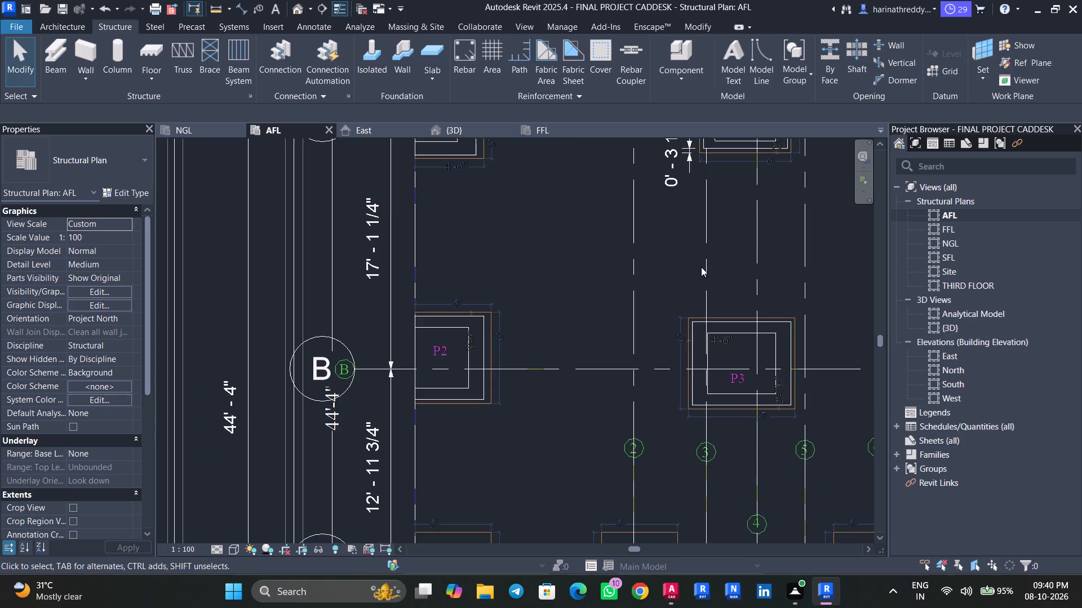
{"action": "middle_click_drag", "start_coordinate": [701, 266], "coordinate": [438, 292]}
{"action": "middle_click_drag", "start_coordinate": [510, 298], "coordinate": [250, 288]}
{"action": "scroll", "coordinate": [518, 299], "scroll_direction": "down", "scroll_amount": 1}
{"action": "middle_click_drag", "start_coordinate": [518, 298], "coordinate": [433, 298]}
{"action": "scroll", "coordinate": [493, 351], "scroll_direction": "up", "scroll_amount": 3}
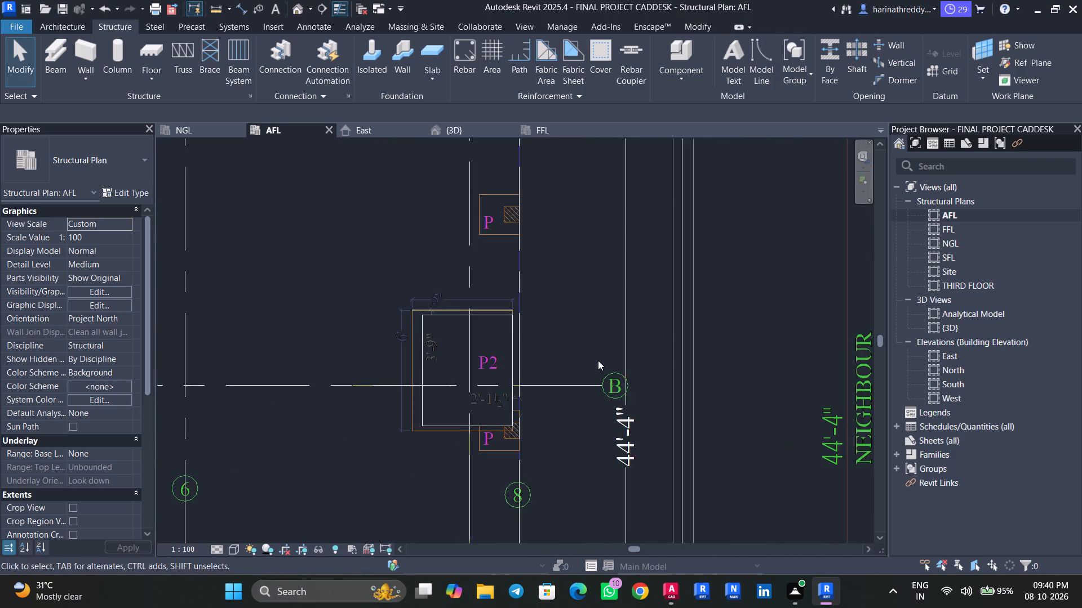
{"action": "middle_click_drag", "start_coordinate": [596, 360], "coordinate": [555, 336]}
{"action": "scroll", "coordinate": [372, 307], "scroll_direction": "up", "scroll_amount": 3}
{"action": "left_click", "coordinate": [388, 309]}
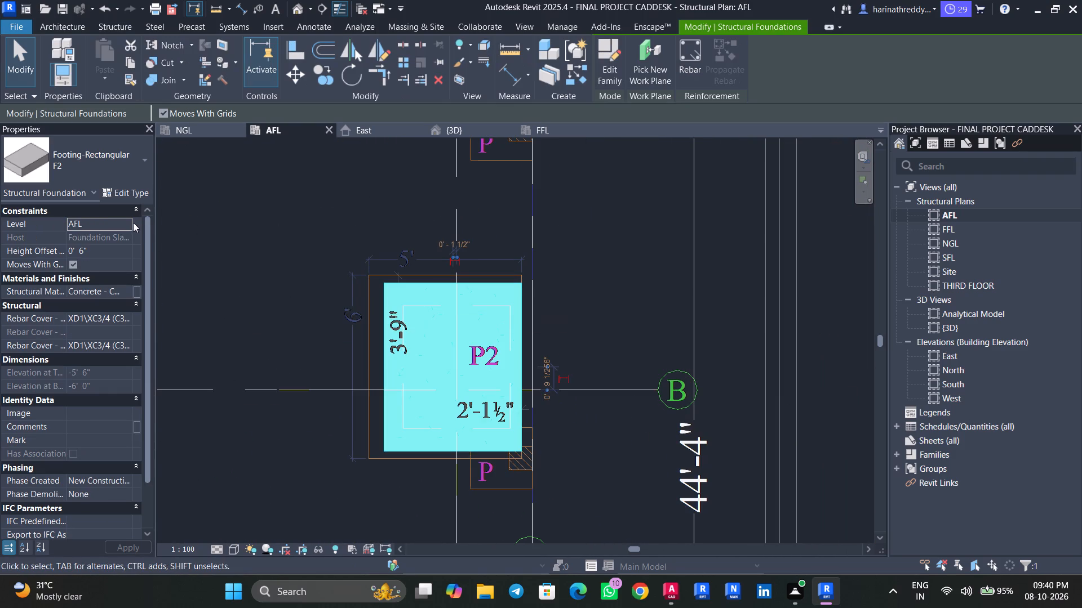
{"action": "left_click", "coordinate": [141, 195]}
{"action": "left_click", "coordinate": [869, 103]}
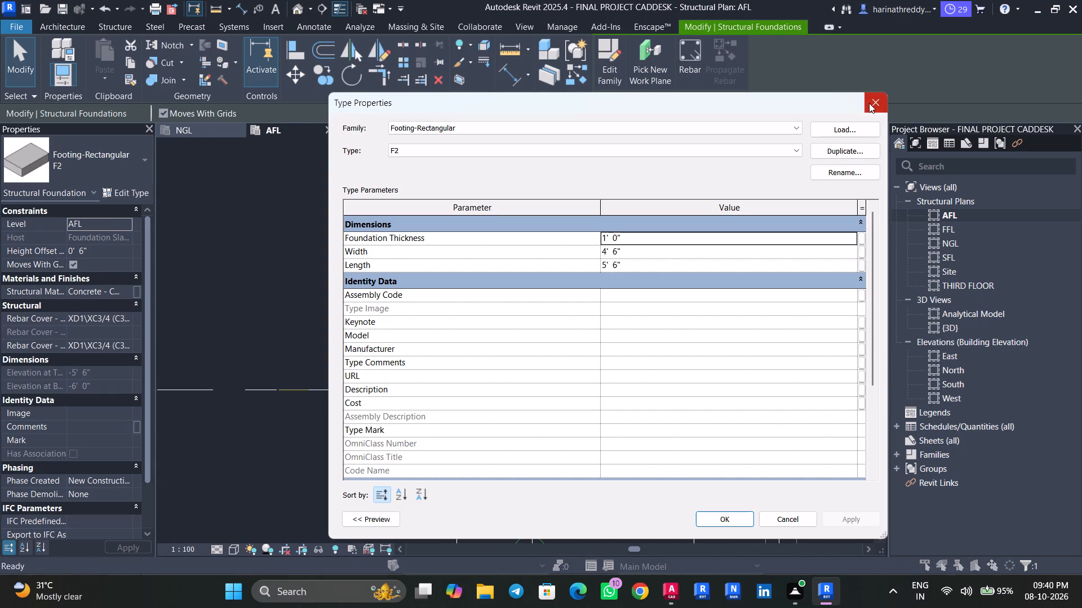
Check the type dimensions of the F2 TOP footing at grids B and 7.
{"action": "scroll", "coordinate": [402, 356], "scroll_direction": "up", "scroll_amount": 3}
{"action": "key", "text": "Escape"}
{"action": "key", "text": "Escape"}
{"action": "left_click", "coordinate": [405, 367]}
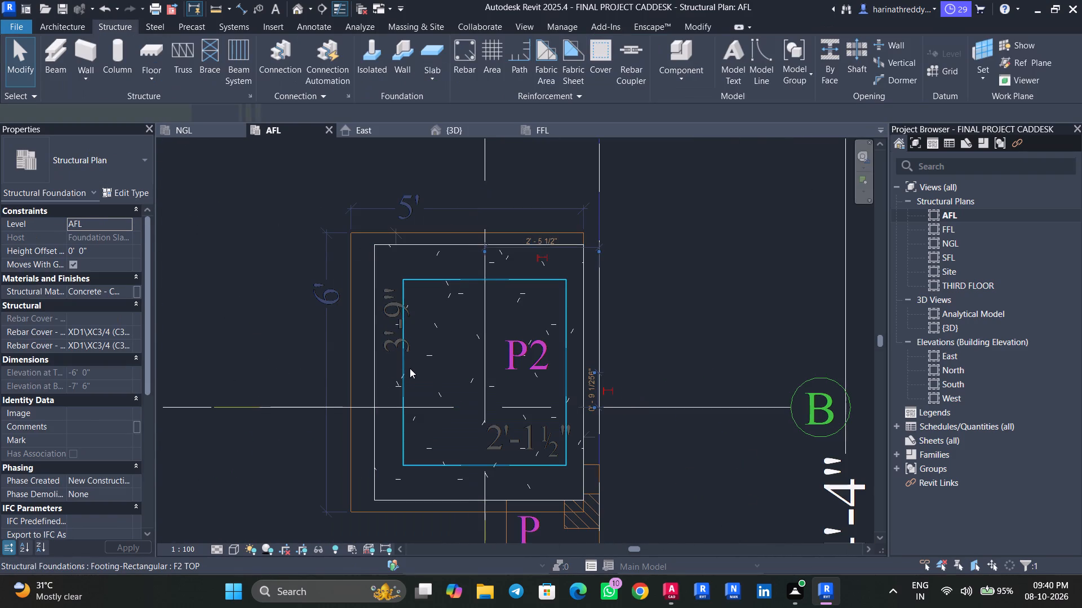
{"action": "left_click", "coordinate": [134, 194]}
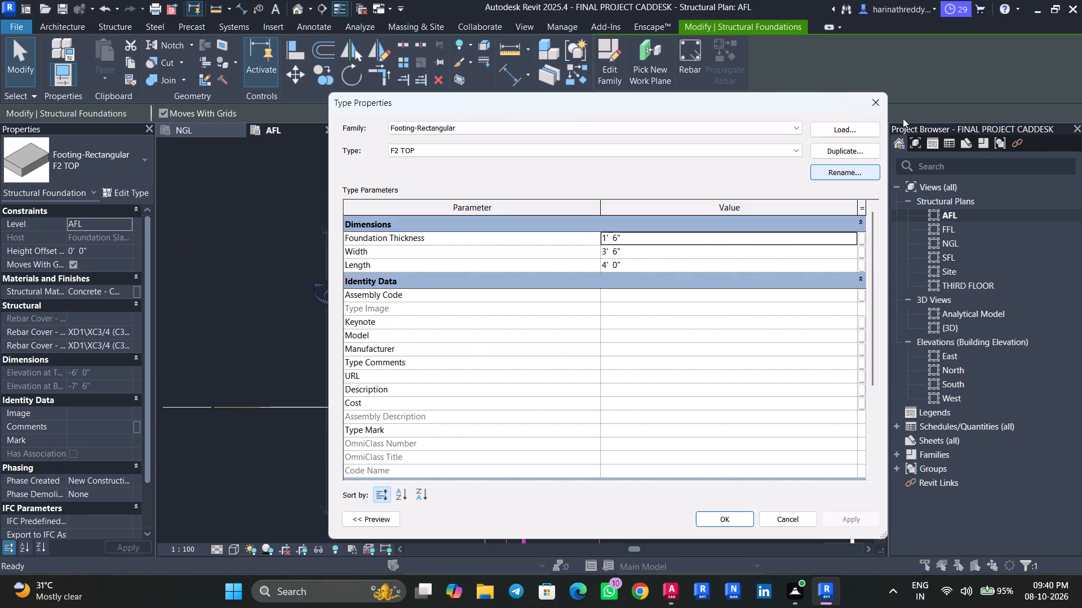
{"action": "left_click", "coordinate": [883, 106]}
{"action": "key", "text": "Escape"}
{"action": "key", "text": "Escape"}
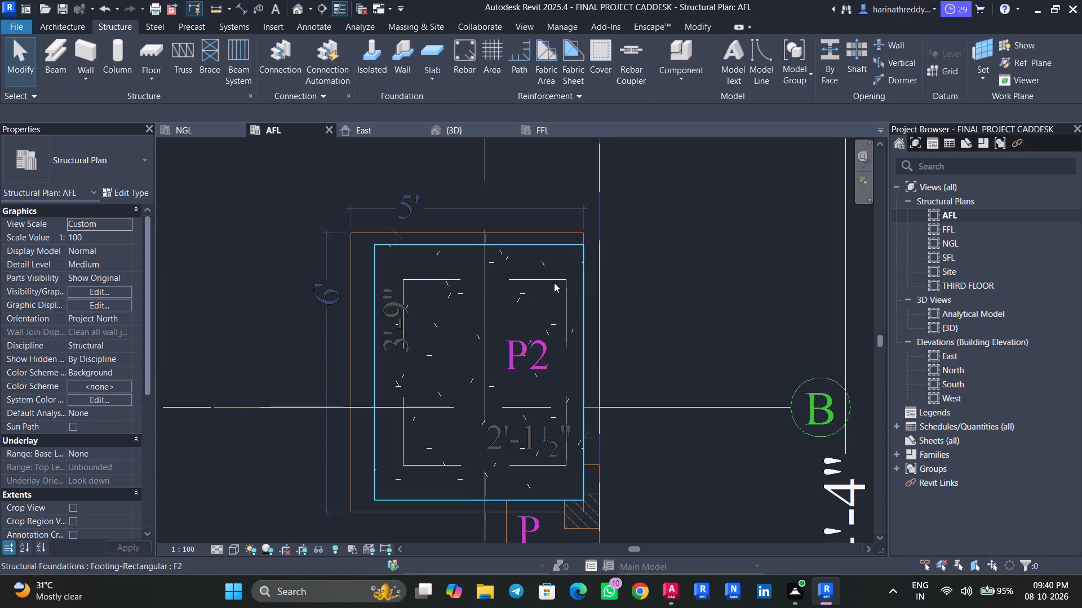
Set the height offset of the F2 TOP footing at grids B and 7 to 1' 6".
{"action": "left_click", "coordinate": [564, 289]}
{"action": "key", "text": "Escape"}
{"action": "key", "text": "Escape"}
{"action": "key", "text": "Escape"}
{"action": "key", "text": "Escape"}
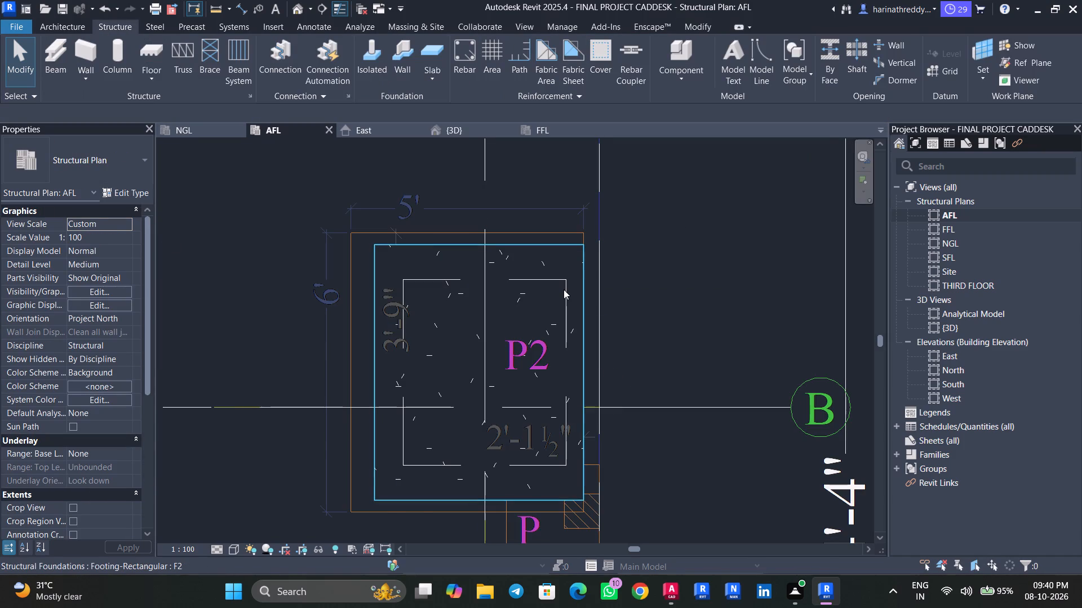
{"action": "key", "text": "Tab"}
{"action": "key", "text": "Tab"}
{"action": "left_click", "coordinate": [564, 289]}
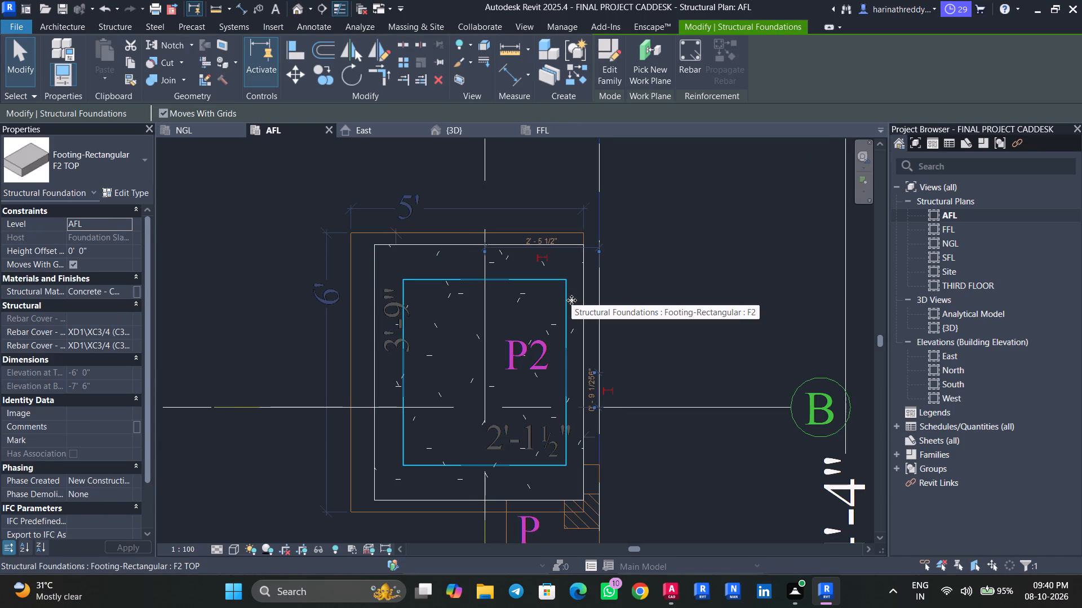
{"action": "left_click", "coordinate": [114, 247]}
{"action": "type", "text": "1'6\""}
{"action": "key", "text": "Return"}
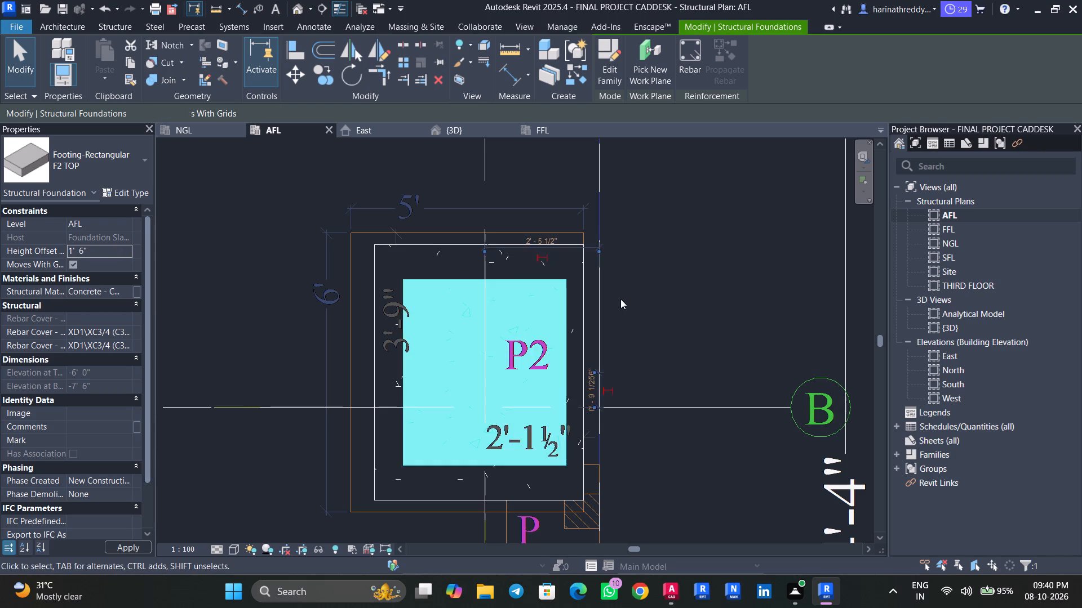
Align the F2 TOP footing's edge nearest grid 8 with the matching edge of the F2 footing below.
{"action": "key", "text": "Escape"}
{"action": "key", "text": "Escape"}
{"action": "type", "text": "al"}
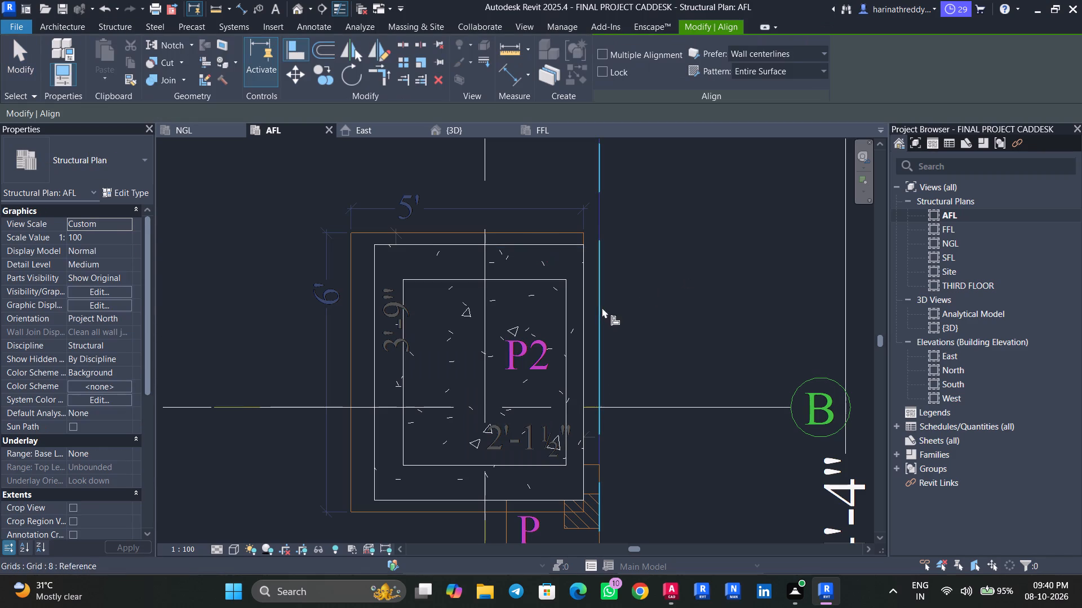
{"action": "left_click", "coordinate": [584, 307]}
{"action": "left_click", "coordinate": [567, 317]}
{"action": "key", "text": "Escape"}
{"action": "key", "text": "Escape"}
{"action": "key", "text": "Escape"}
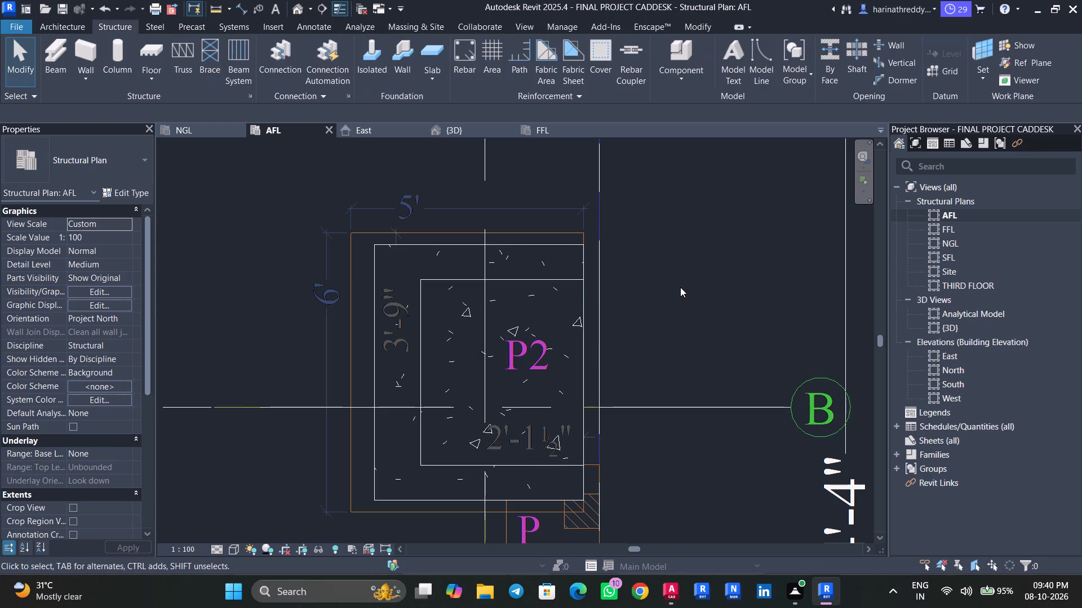
Temporarily hide the F2 footing, PCC slab and F2 TOP to inspect the P2 column location underneath, and restore them.
{"action": "left_click", "coordinate": [510, 284]}
{"action": "key", "text": "Escape"}
{"action": "key", "text": "Escape"}
{"action": "left_click", "coordinate": [509, 247]}
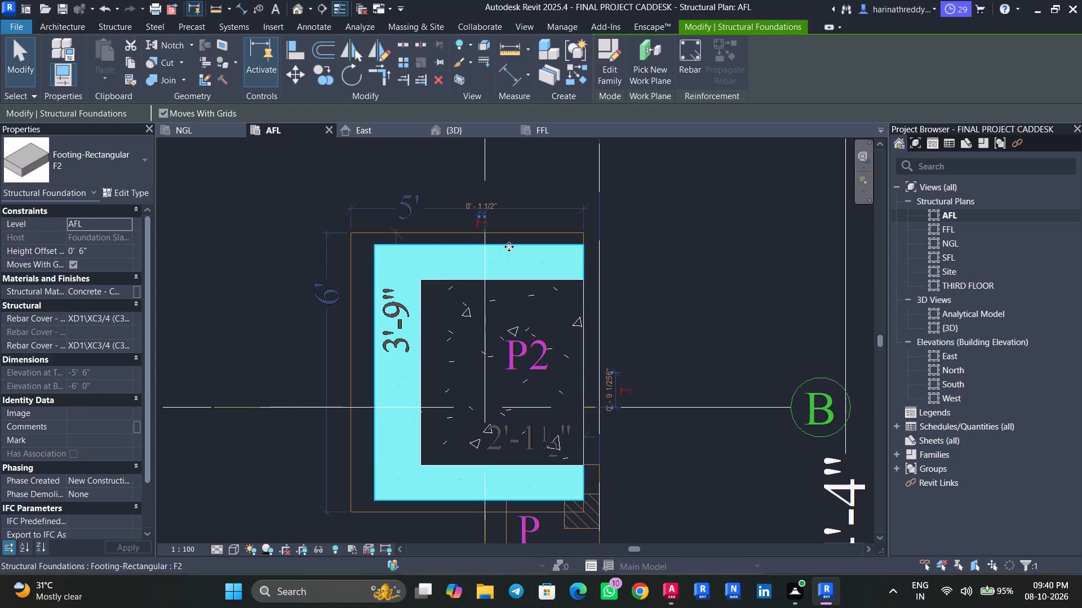
{"action": "type", "text": "hh"}
{"action": "left_click", "coordinate": [516, 234]}
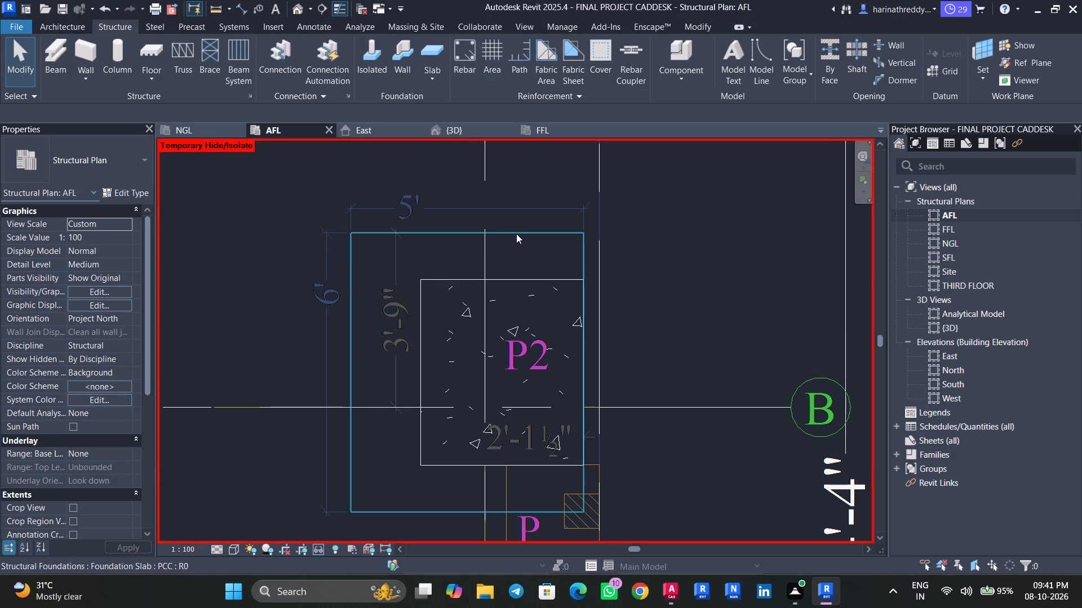
{"action": "type", "text": "hh"}
{"action": "left_click", "coordinate": [526, 283]}
{"action": "type", "text": "hh"}
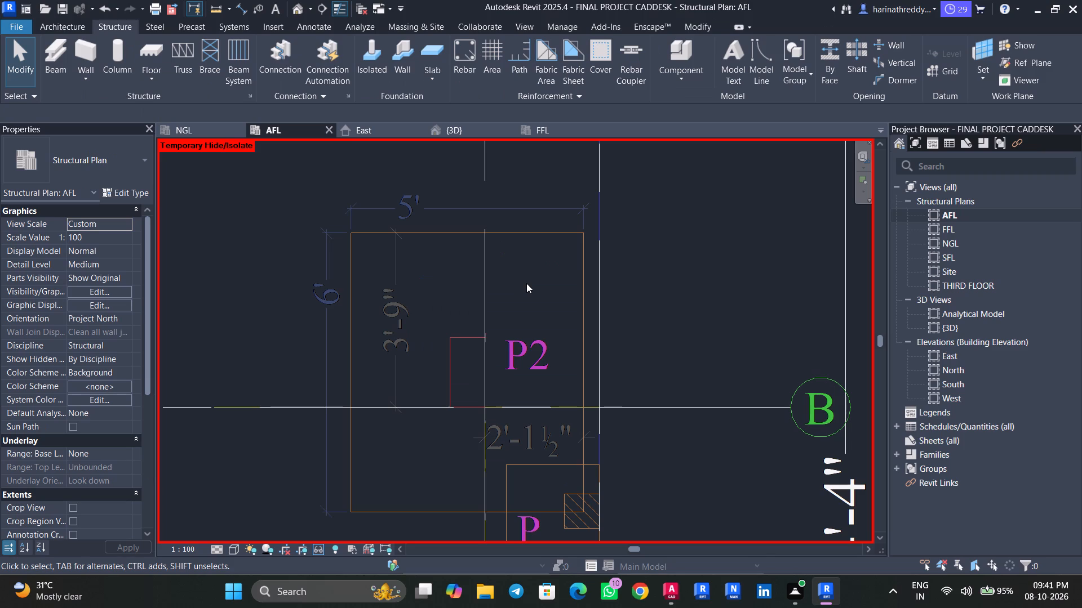
{"action": "type", "text": "hrhr"}
{"action": "key", "text": "Escape"}
{"action": "key", "text": "Escape"}
{"action": "key", "text": "Escape"}
Check the properties of the PCC slab and the F2 footing at grids B and 7.
{"action": "left_click", "coordinate": [363, 269]}
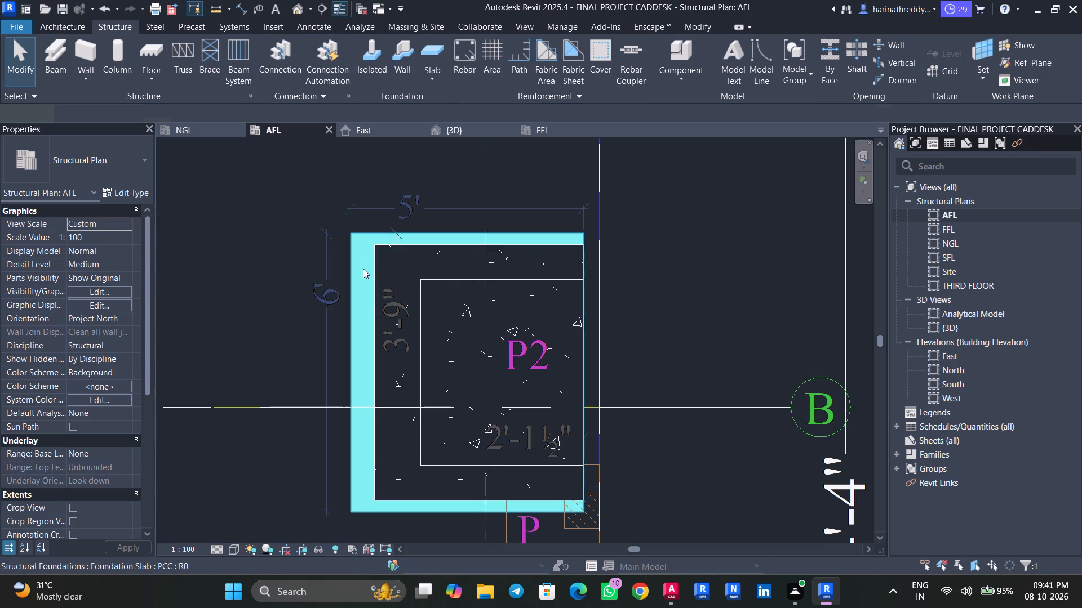
{"action": "key", "text": "Escape"}
{"action": "key", "text": "Escape"}
{"action": "left_click", "coordinate": [363, 263]}
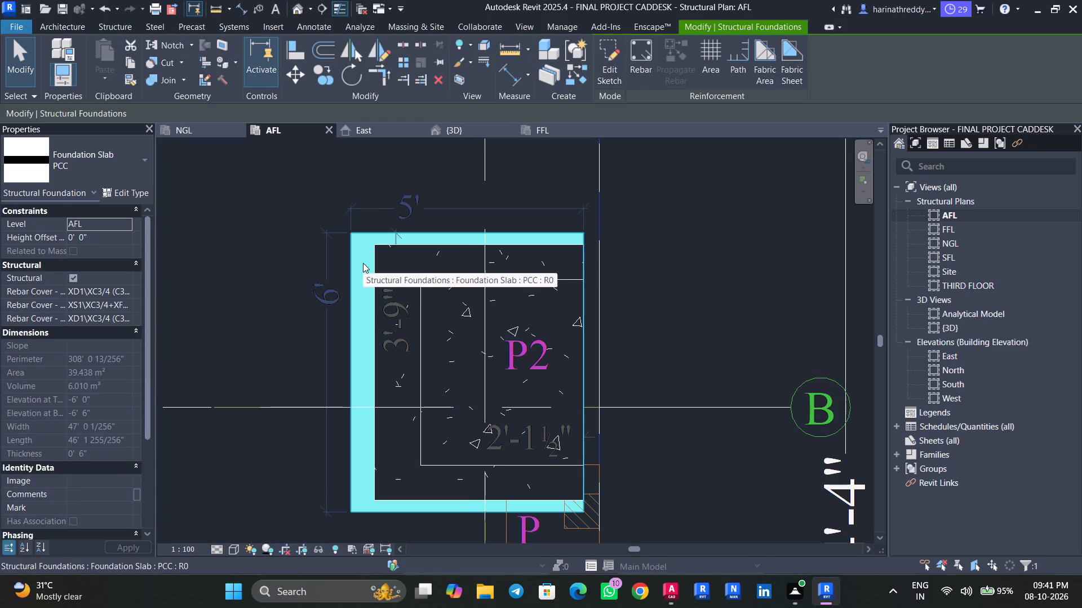
{"action": "key", "text": "Escape"}
{"action": "left_click", "coordinate": [382, 267]}
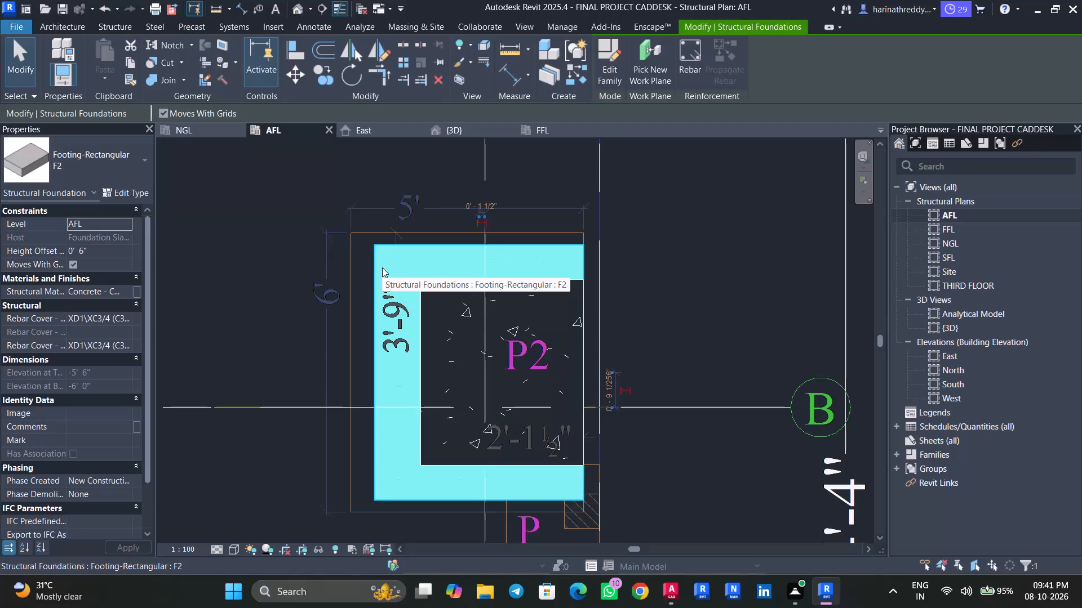
{"action": "key", "text": "Escape"}
{"action": "key", "text": "Escape"}
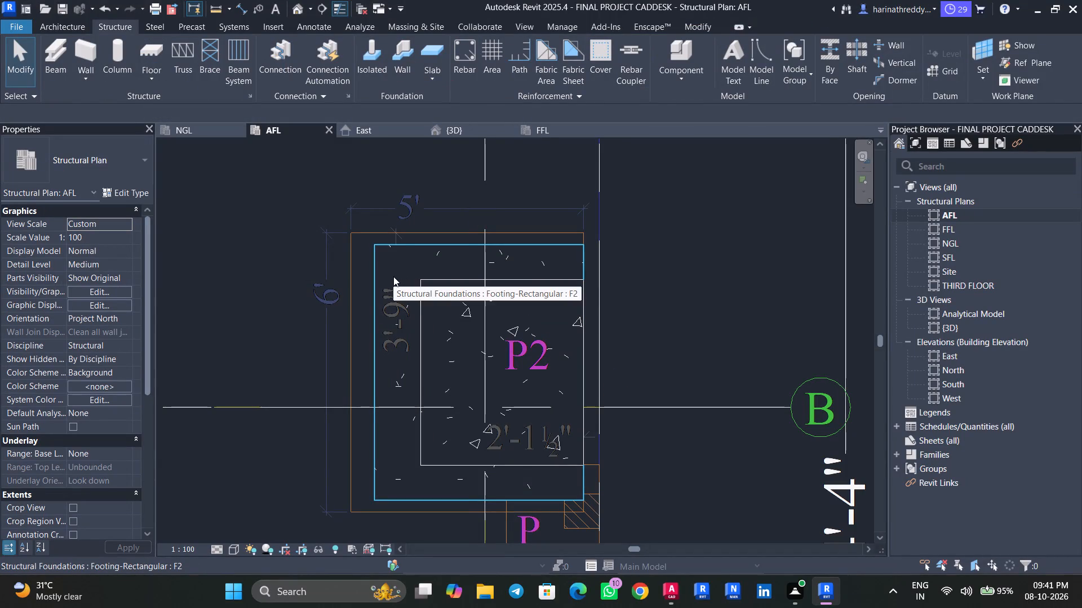
Examine the stepped footings over the PCC slabs in the 3D view.
{"action": "scroll", "coordinate": [622, 297], "scroll_direction": "down", "scroll_amount": 7}
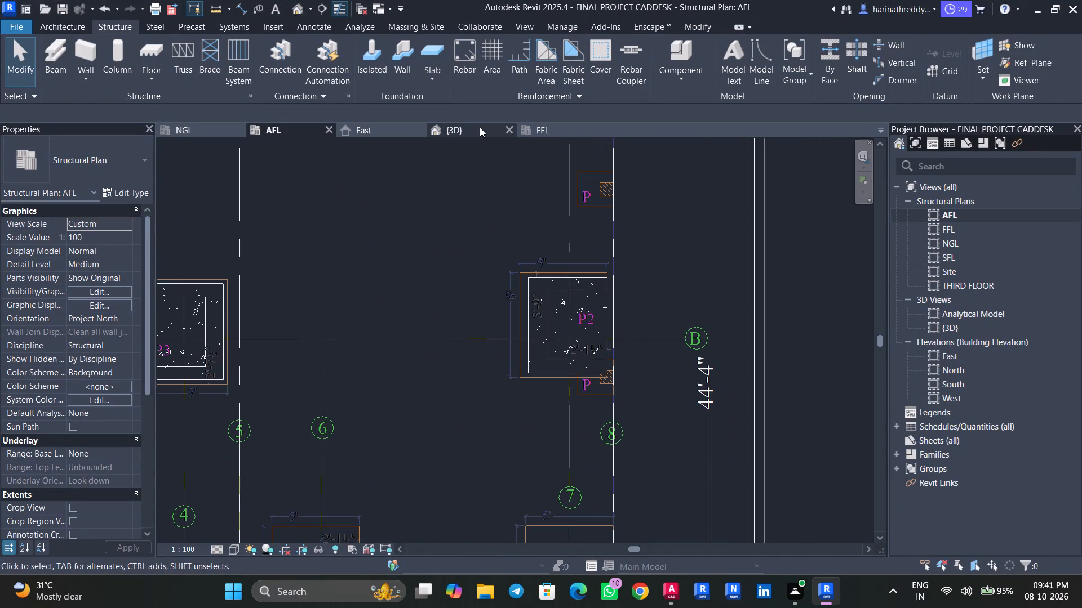
{"action": "left_click", "coordinate": [480, 127]}
{"action": "middle_click_drag", "start_coordinate": [645, 481], "coordinate": [648, 242], "text": "shift"}
{"action": "middle_click_drag", "start_coordinate": [637, 269], "coordinate": [637, 490]}
{"action": "scroll", "coordinate": [636, 277], "scroll_direction": "up", "scroll_amount": 1}
{"action": "scroll", "coordinate": [401, 324], "scroll_direction": "up", "scroll_amount": 3}
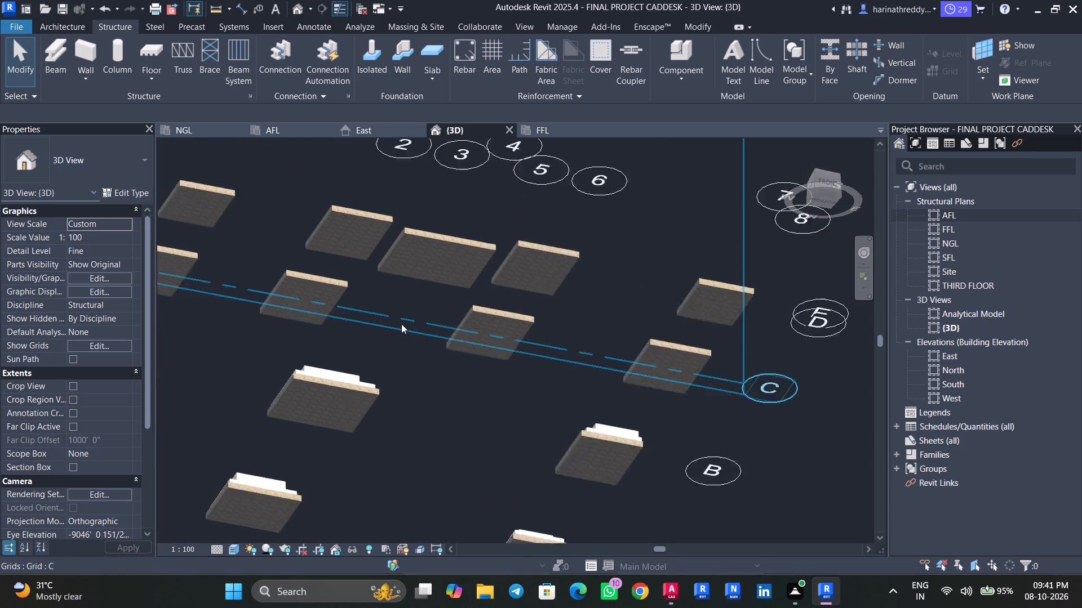
{"action": "scroll", "coordinate": [401, 324], "scroll_direction": "up", "scroll_amount": 3}
{"action": "scroll", "coordinate": [399, 333], "scroll_direction": "down", "scroll_amount": 1}
{"action": "middle_click_drag", "start_coordinate": [399, 333], "coordinate": [402, 485], "text": "shift"}
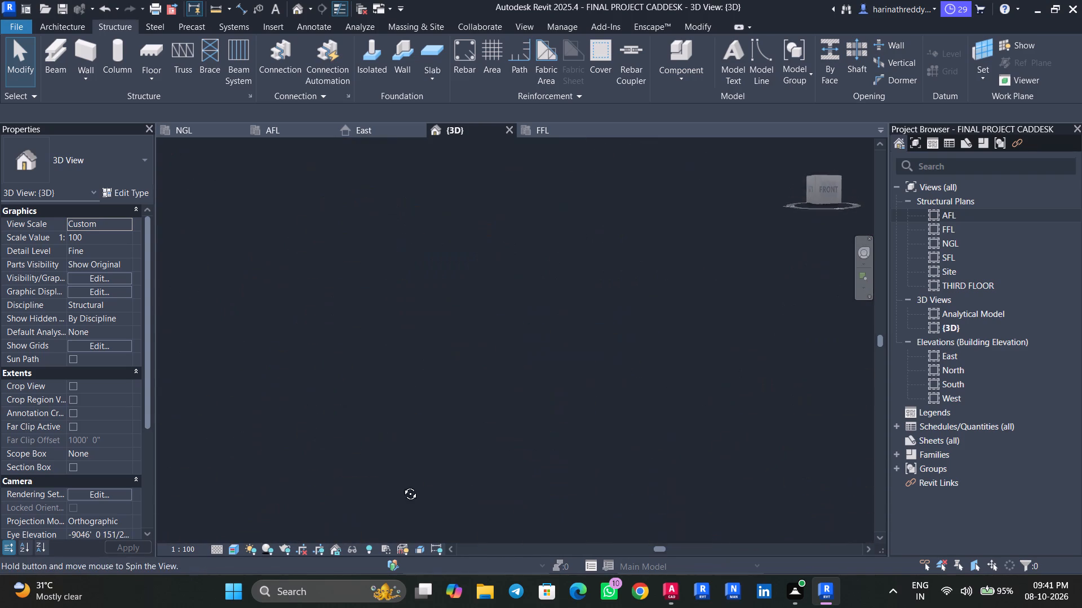
{"action": "middle_click_drag", "start_coordinate": [402, 485], "coordinate": [402, 487], "text": "shift"}
{"action": "scroll", "coordinate": [429, 361], "scroll_direction": "down", "scroll_amount": 1}
{"action": "scroll", "coordinate": [429, 361], "scroll_direction": "up", "scroll_amount": 1}
{"action": "scroll", "coordinate": [429, 361], "scroll_direction": "down", "scroll_amount": 11}
{"action": "middle_click_drag", "start_coordinate": [428, 354], "coordinate": [423, 486], "text": "shift"}
{"action": "scroll", "coordinate": [404, 467], "scroll_direction": "down", "scroll_amount": 1}
{"action": "scroll", "coordinate": [404, 467], "scroll_direction": "up", "scroll_amount": 3}
{"action": "scroll", "coordinate": [404, 467], "scroll_direction": "down", "scroll_amount": 1}
{"action": "scroll", "coordinate": [404, 467], "scroll_direction": "up", "scroll_amount": 2}
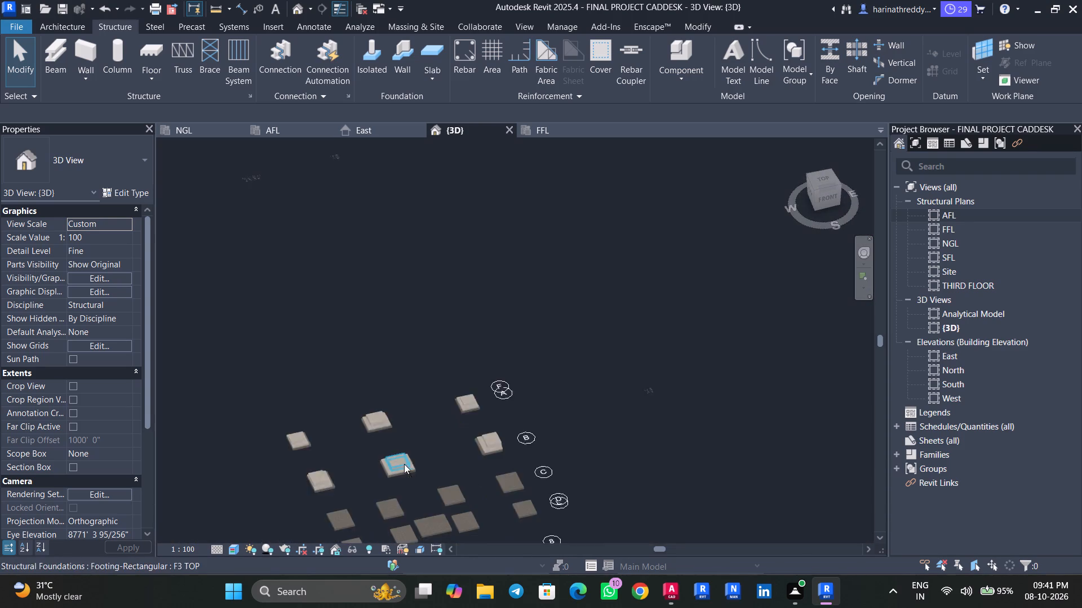
{"action": "scroll", "coordinate": [404, 464], "scroll_direction": "up", "scroll_amount": 7}
{"action": "scroll", "coordinate": [498, 437], "scroll_direction": "down", "scroll_amount": 1}
{"action": "scroll", "coordinate": [498, 437], "scroll_direction": "up", "scroll_amount": 1}
{"action": "middle_click_drag", "start_coordinate": [446, 441], "coordinate": [484, 390]}
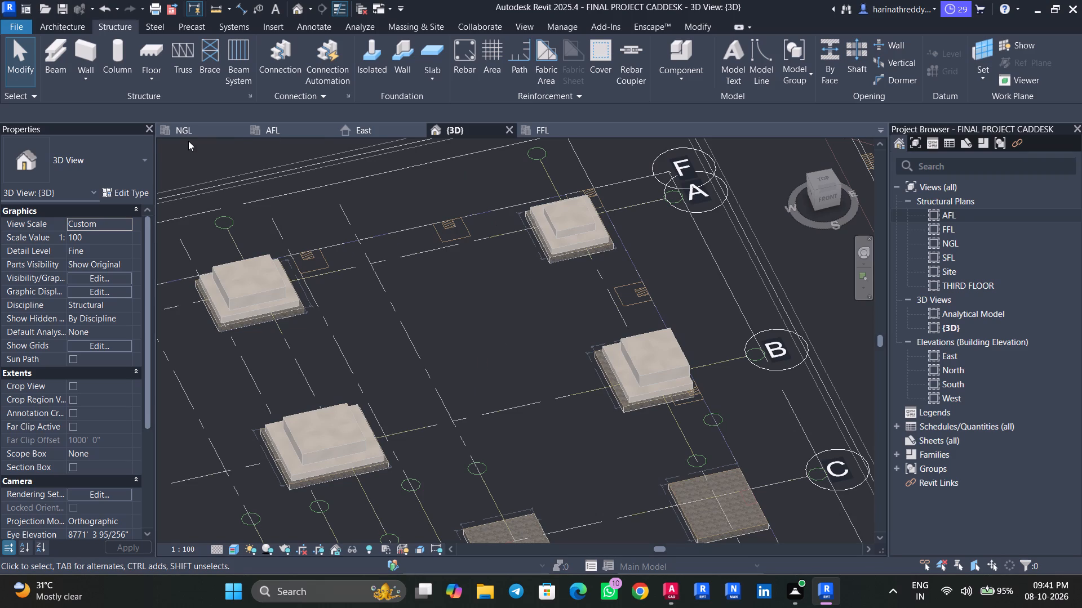
In the AFL plan, temporarily hide both footing steps at grids B and 1 to inspect the P2 layout underneath, and restore them.
{"action": "double_click", "coordinate": [943, 220]}
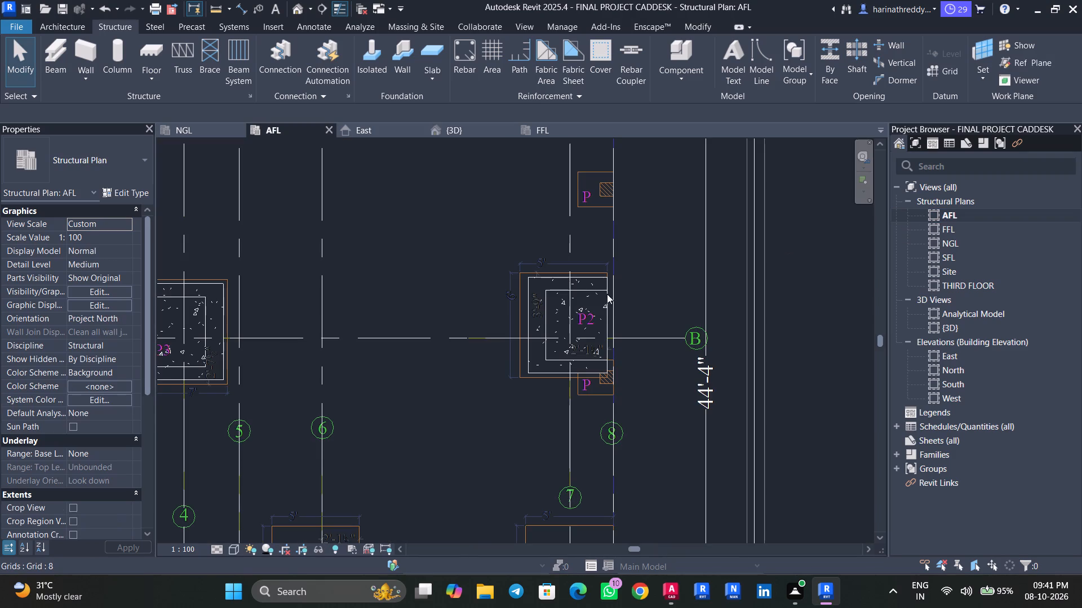
{"action": "scroll", "coordinate": [553, 320], "scroll_direction": "up", "scroll_amount": 4}
{"action": "scroll", "coordinate": [526, 325], "scroll_direction": "down", "scroll_amount": 1}
{"action": "scroll", "coordinate": [526, 325], "scroll_direction": "up", "scroll_amount": 2}
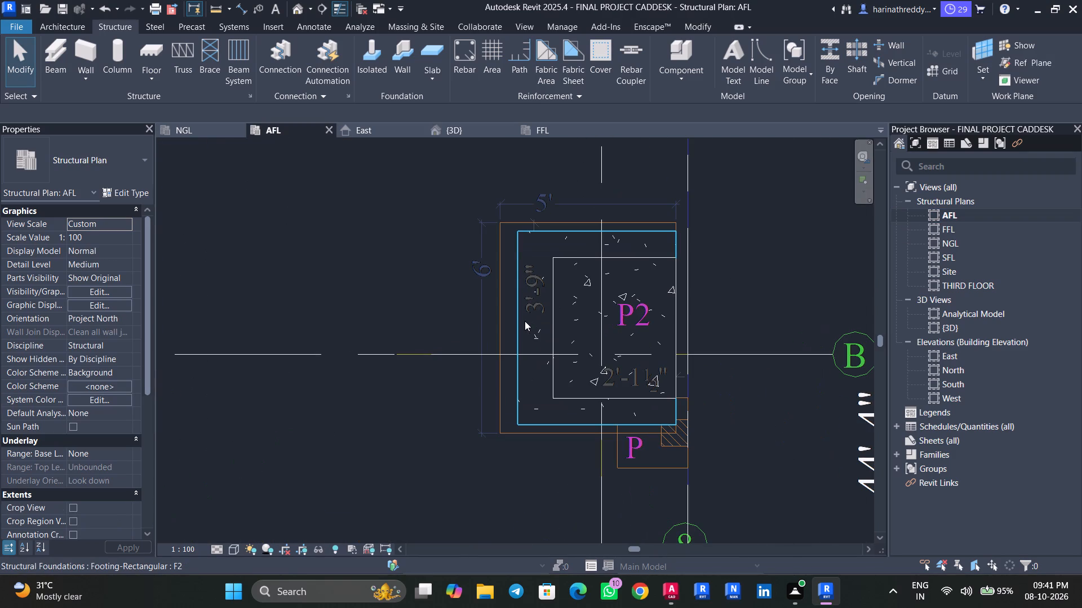
{"action": "scroll", "coordinate": [382, 346], "scroll_direction": "down", "scroll_amount": 4}
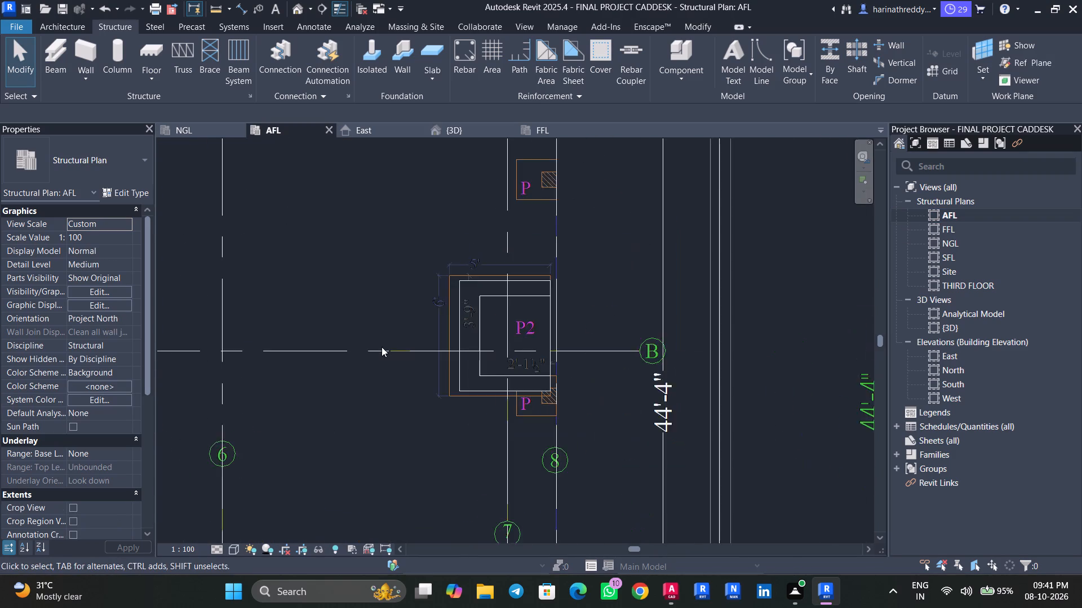
{"action": "scroll", "coordinate": [382, 347], "scroll_direction": "down", "scroll_amount": 6}
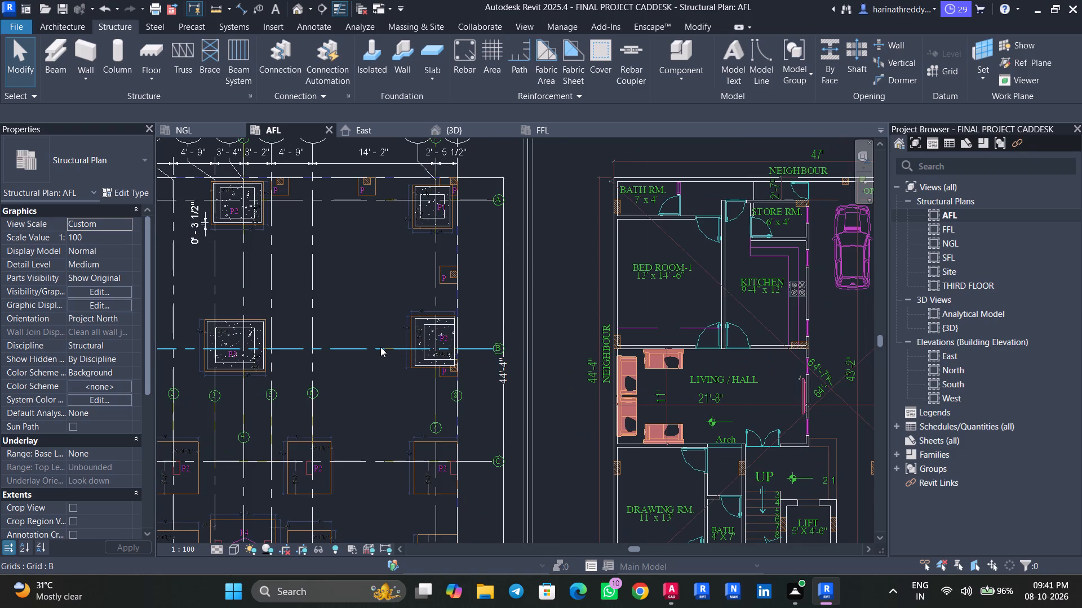
{"action": "middle_click_drag", "start_coordinate": [366, 389], "coordinate": [666, 355]}
{"action": "scroll", "coordinate": [367, 319], "scroll_direction": "up", "scroll_amount": 1}
{"action": "scroll", "coordinate": [367, 319], "scroll_direction": "down", "scroll_amount": 2}
{"action": "scroll", "coordinate": [367, 319], "scroll_direction": "up", "scroll_amount": 1}
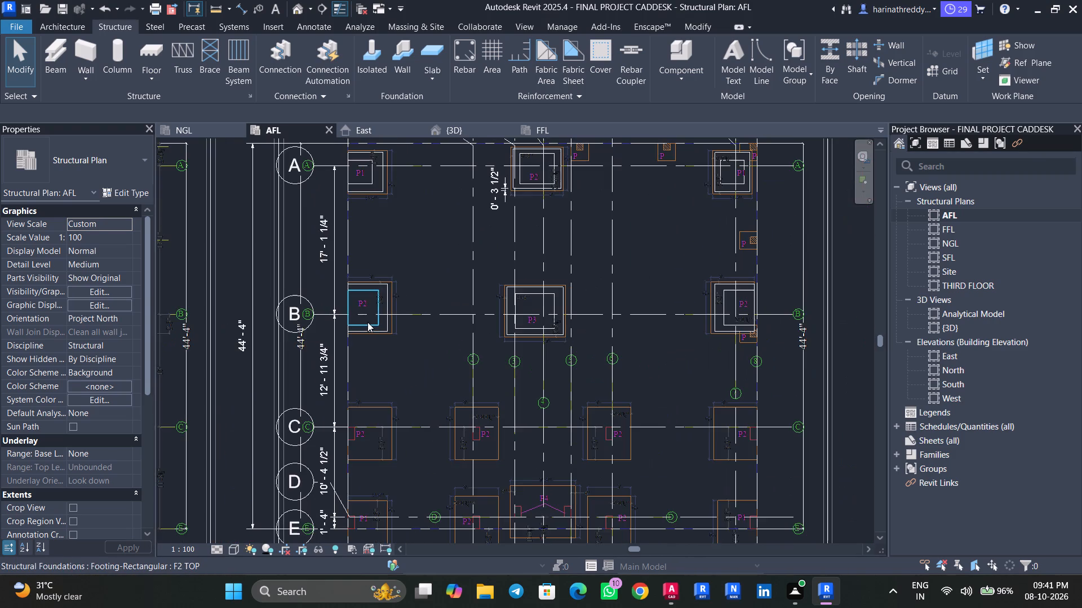
{"action": "left_click", "coordinate": [367, 322]}
{"action": "scroll", "coordinate": [367, 322], "scroll_direction": "up", "scroll_amount": 9}
{"action": "type", "text": "hh"}
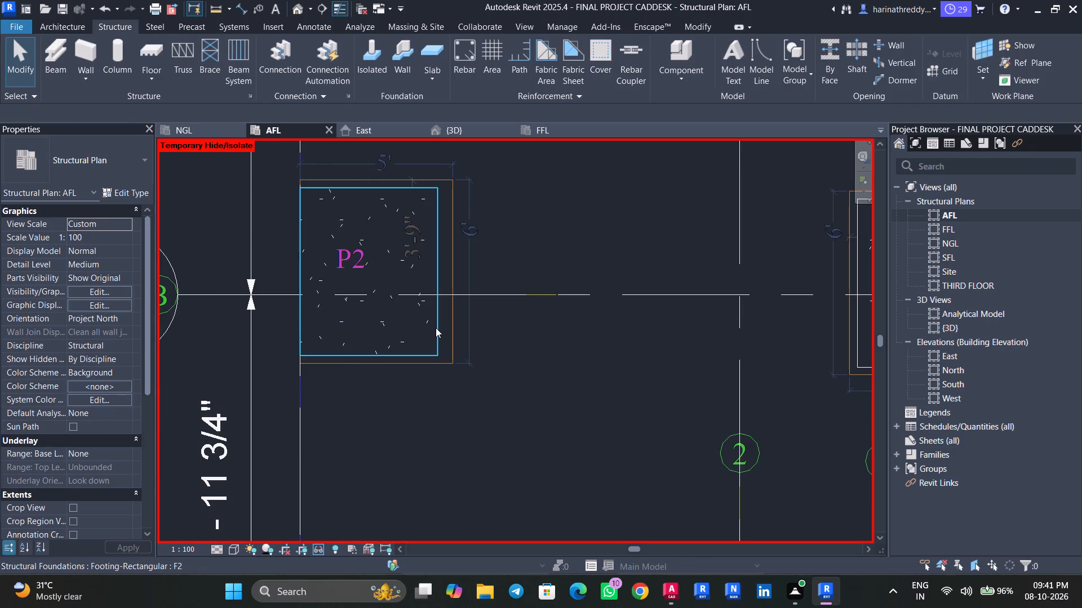
{"action": "left_click", "coordinate": [436, 328]}
{"action": "key", "text": "h"}
{"action": "key", "text": "h"}
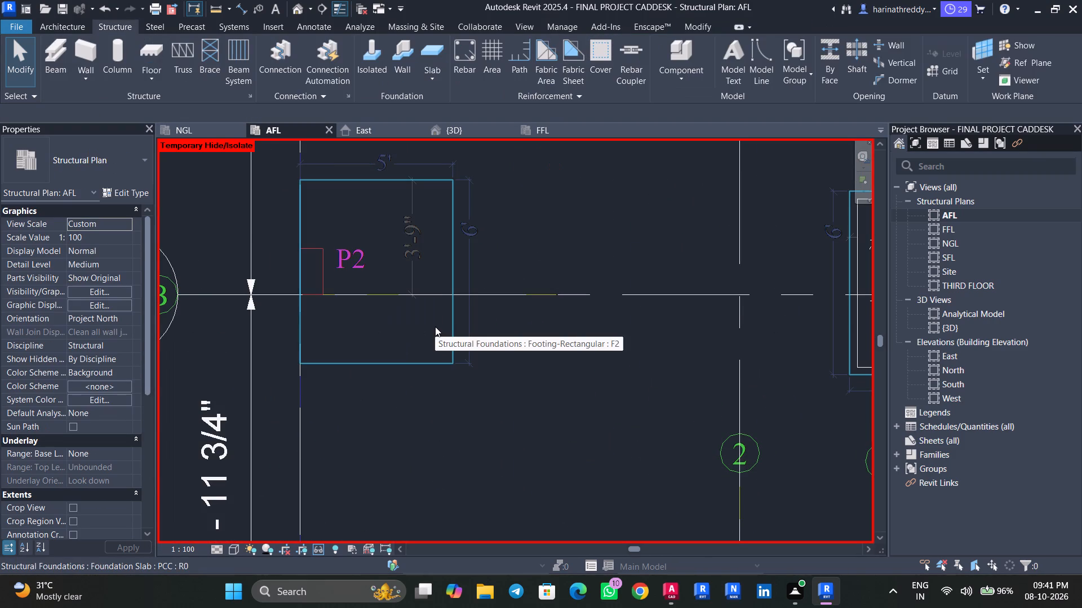
{"action": "type", "text": "hr"}
Nudge the F2 footing at grids B and 7 toward grid 6 until its centre is 4" from grid 7.
{"action": "scroll", "coordinate": [532, 290], "scroll_direction": "down", "scroll_amount": 7}
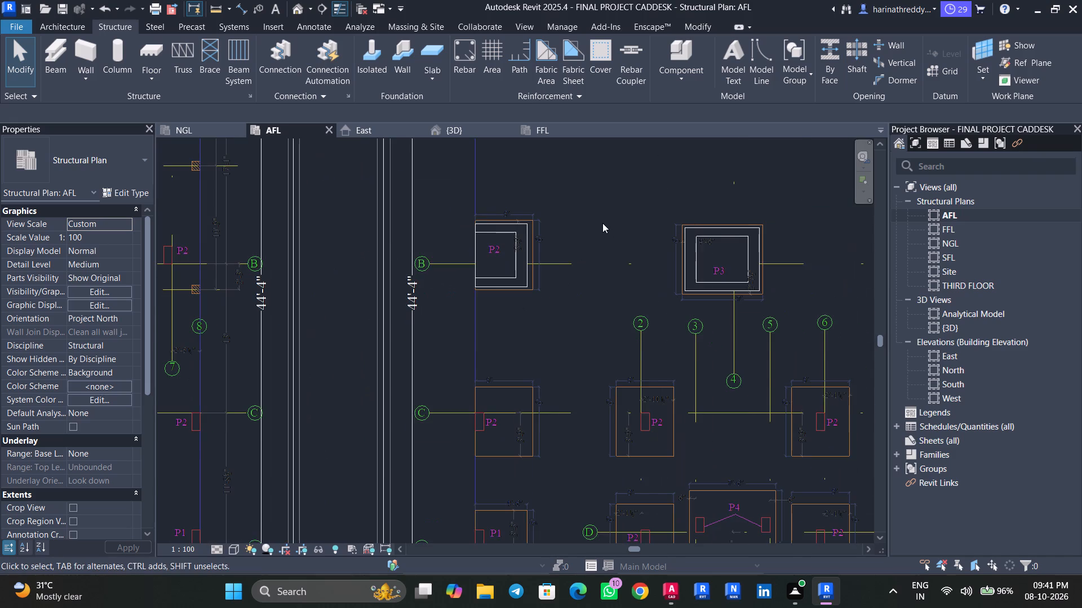
{"action": "middle_click_drag", "start_coordinate": [589, 204], "coordinate": [290, 259]}
{"action": "scroll", "coordinate": [739, 333], "scroll_direction": "up", "scroll_amount": 5}
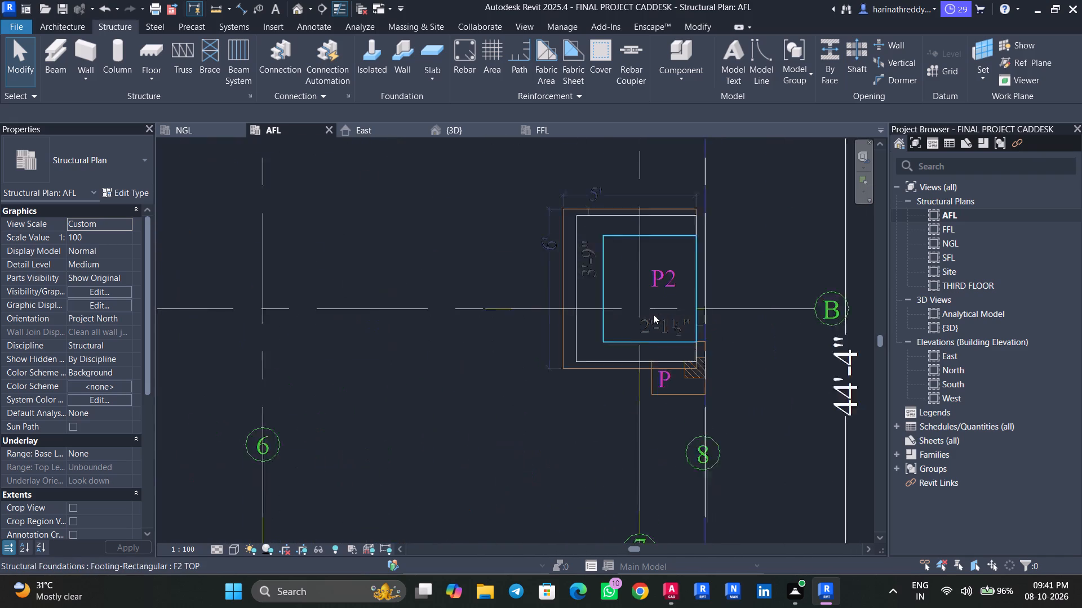
{"action": "scroll", "coordinate": [653, 314], "scroll_direction": "up", "scroll_amount": 4}
{"action": "scroll", "coordinate": [605, 316], "scroll_direction": "down", "scroll_amount": 1}
{"action": "left_click", "coordinate": [560, 317]}
{"action": "scroll", "coordinate": [560, 317], "scroll_direction": "up", "scroll_amount": 4}
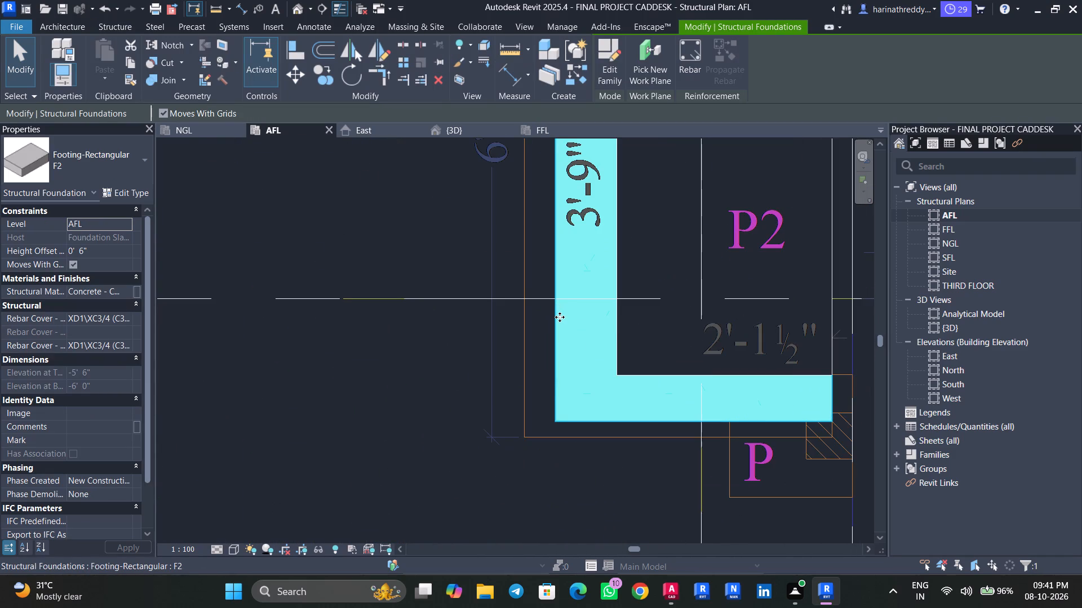
{"action": "key", "text": "Left"}
{"action": "key", "text": "Left"}
{"action": "key", "text": "Left"}
{"action": "key", "text": "Left"}
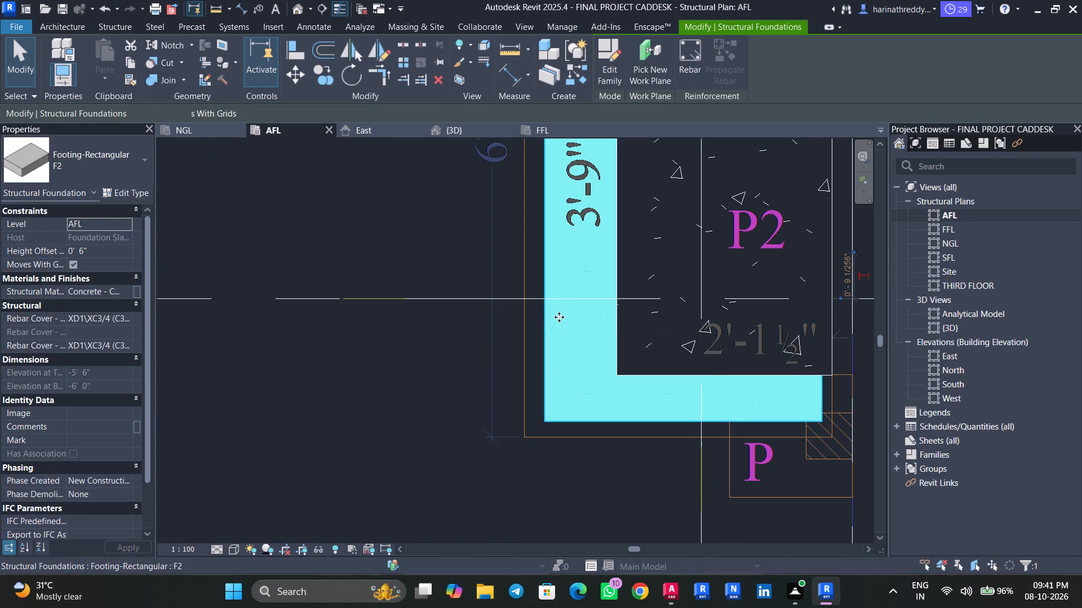
{"action": "key", "text": "Left"}
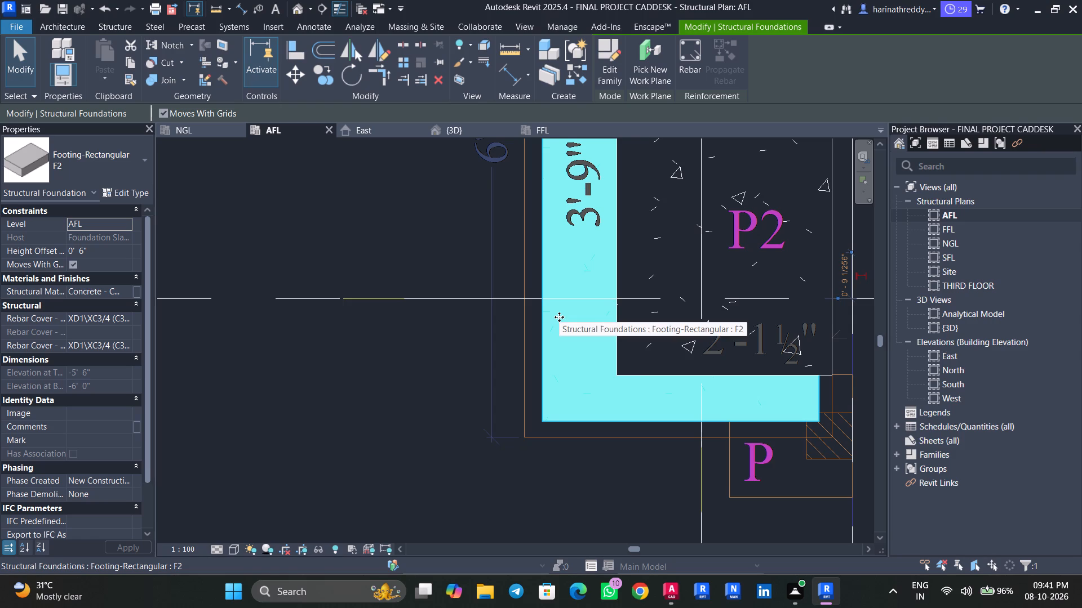
{"action": "scroll", "coordinate": [493, 306], "scroll_direction": "down", "scroll_amount": 5}
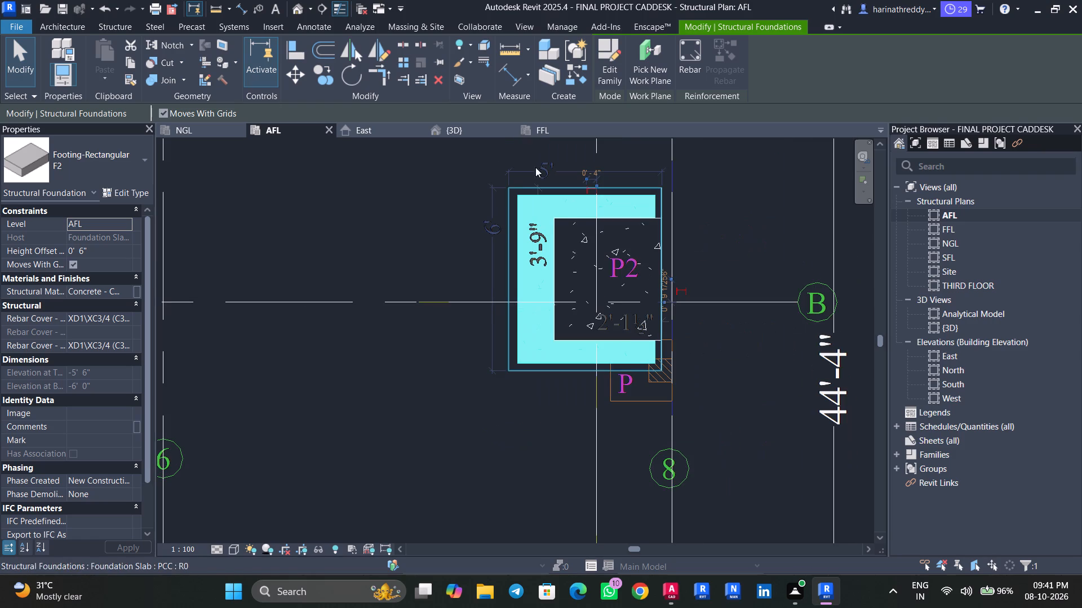
Nudge the F2 TOP step at grids B and 7 toward grid 6 until it sits roughly centred within the F2 footing.
{"action": "scroll", "coordinate": [542, 166], "scroll_direction": "up", "scroll_amount": 6}
{"action": "key", "text": "Escape"}
{"action": "key", "text": "Escape"}
{"action": "left_click", "coordinate": [636, 335]}
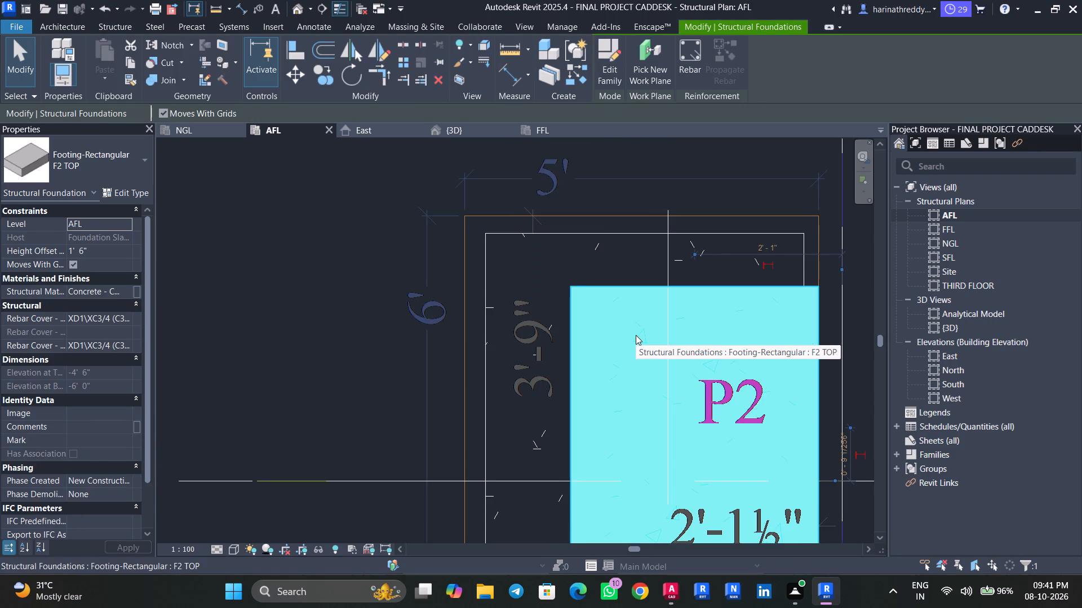
{"action": "key", "text": "Left"}
{"action": "key", "text": "Left"}
{"action": "key", "text": "Left"}
{"action": "key", "text": "Left"}
{"action": "key", "text": "Left"}
{"action": "key", "text": "Left"}
{"action": "key", "text": "Left"}
{"action": "key", "text": "Left"}
{"action": "key", "text": "Left"}
{"action": "key", "text": "Left"}
{"action": "key", "text": "Left"}
{"action": "key", "text": "Left"}
{"action": "key", "text": "Left"}
{"action": "key", "text": "Left"}
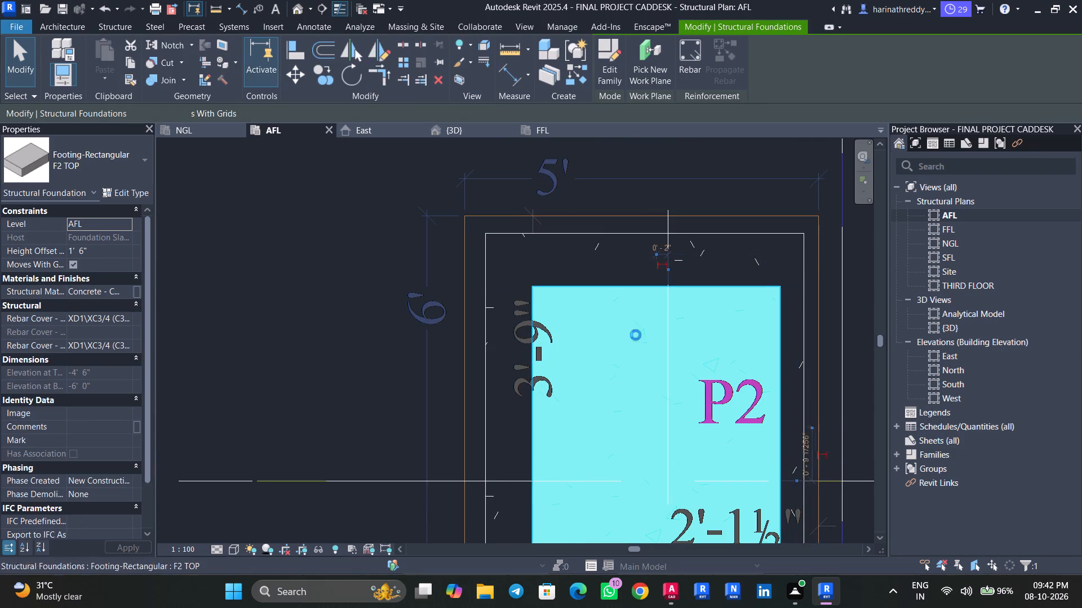
{"action": "key", "text": "Left"}
{"action": "key", "text": "Left"}
{"action": "scroll", "coordinate": [635, 324], "scroll_direction": "down", "scroll_amount": 1}
{"action": "scroll", "coordinate": [635, 324], "scroll_direction": "up", "scroll_amount": 1}
{"action": "scroll", "coordinate": [635, 324], "scroll_direction": "down", "scroll_amount": 2}
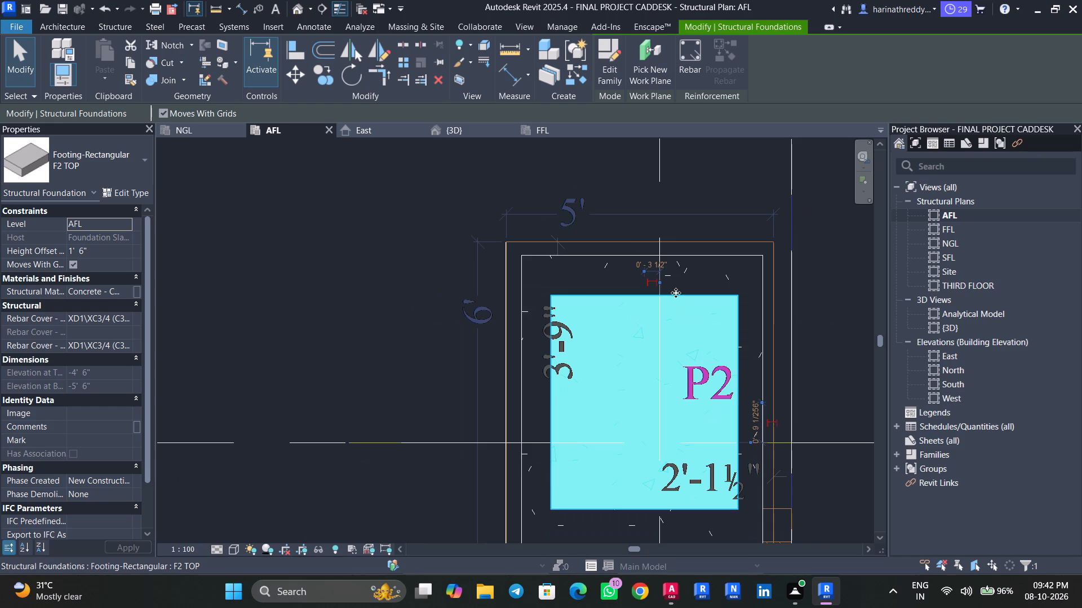
{"action": "middle_click_drag", "start_coordinate": [676, 293], "coordinate": [630, 261]}
{"action": "key", "text": "Left"}
{"action": "key", "text": "Left"}
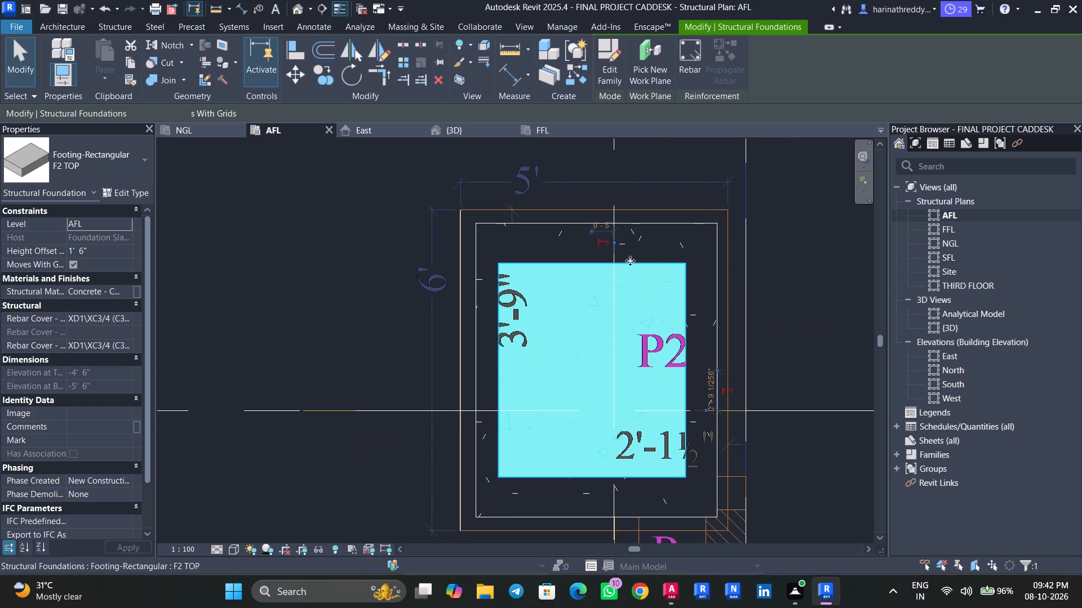
{"action": "key", "text": "Right"}
{"action": "key", "text": "Escape"}
{"action": "key", "text": "Escape"}
{"action": "key", "text": "Escape"}
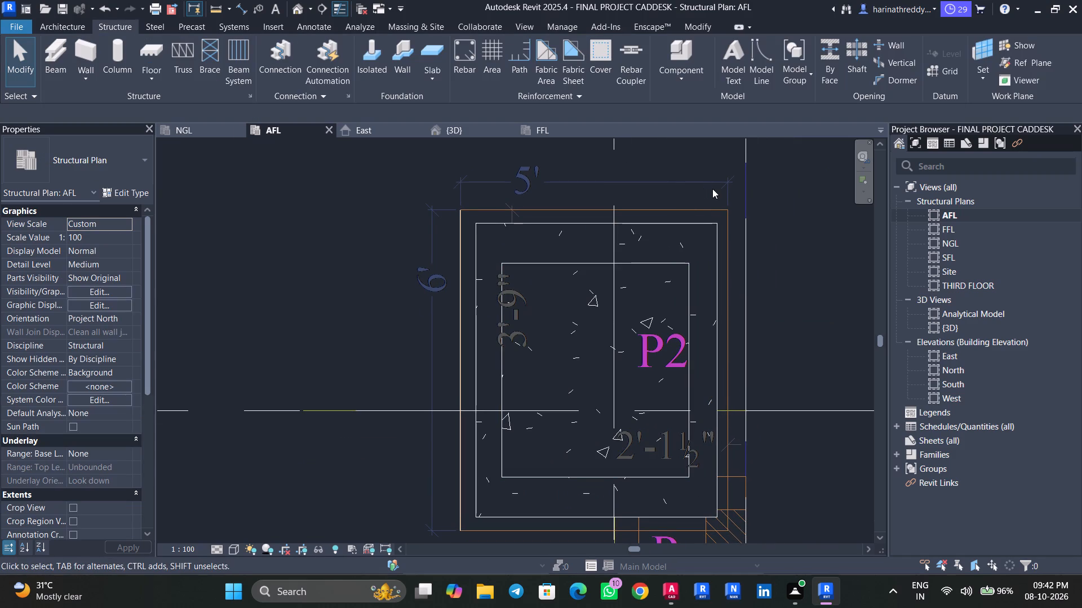
Dimension the gap between the F2 footing and the PCC slab at grids B and 7 on the side facing grid 8.
{"action": "type", "text": "di"}
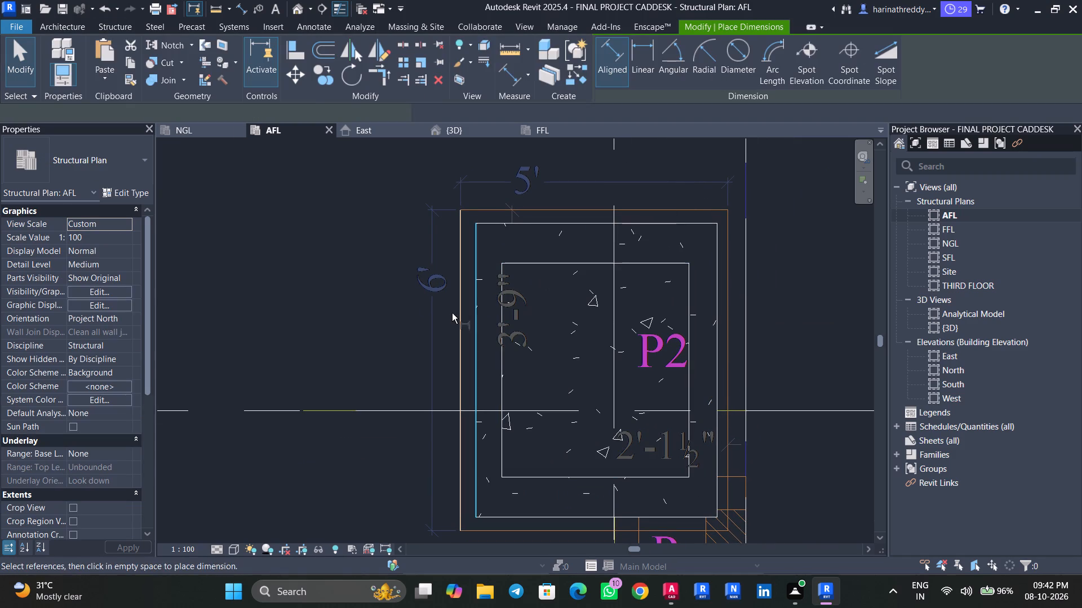
{"action": "left_click", "coordinate": [458, 313]}
{"action": "left_click", "coordinate": [473, 320]}
{"action": "key", "text": "Escape"}
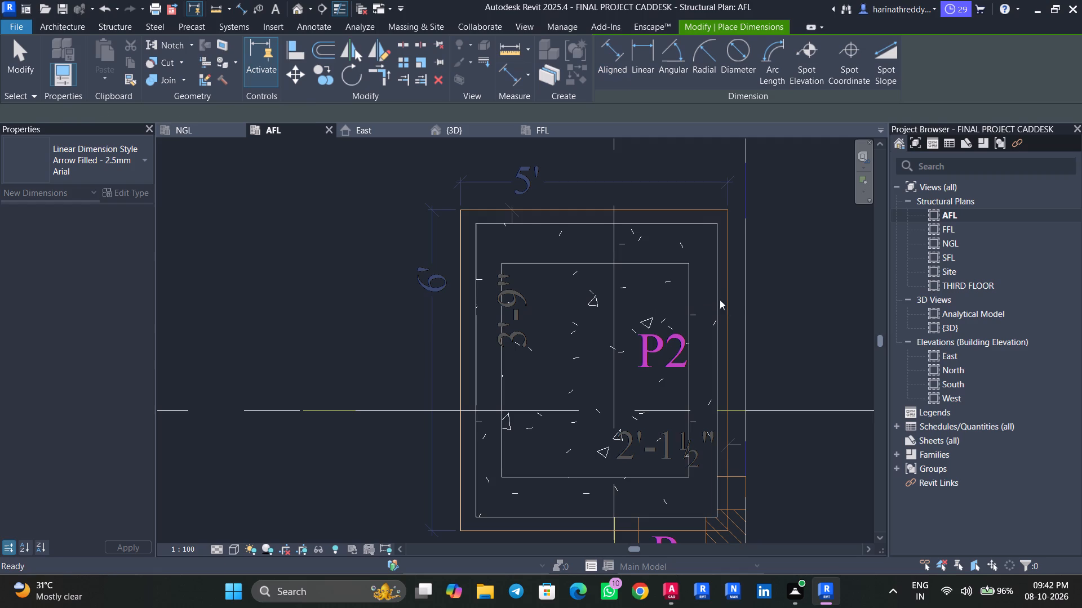
{"action": "left_click", "coordinate": [719, 306]}
{"action": "left_click", "coordinate": [726, 307]}
{"action": "scroll", "coordinate": [744, 303], "scroll_direction": "down", "scroll_amount": 3}
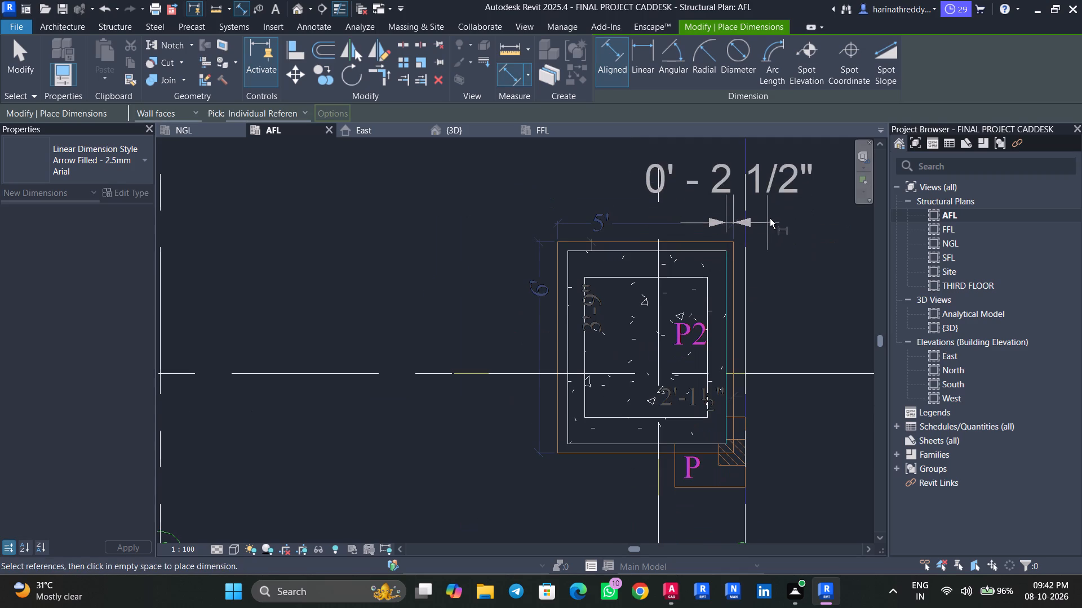
{"action": "left_click", "coordinate": [771, 216]}
{"action": "key", "text": "Escape"}
{"action": "key", "text": "Escape"}
{"action": "scroll", "coordinate": [728, 288], "scroll_direction": "up", "scroll_amount": 4}
Move the F2 footing by setting its dimensioned gap to the PCC slab edge to 3", and delete the helper dimension.
{"action": "left_click", "coordinate": [719, 295]}
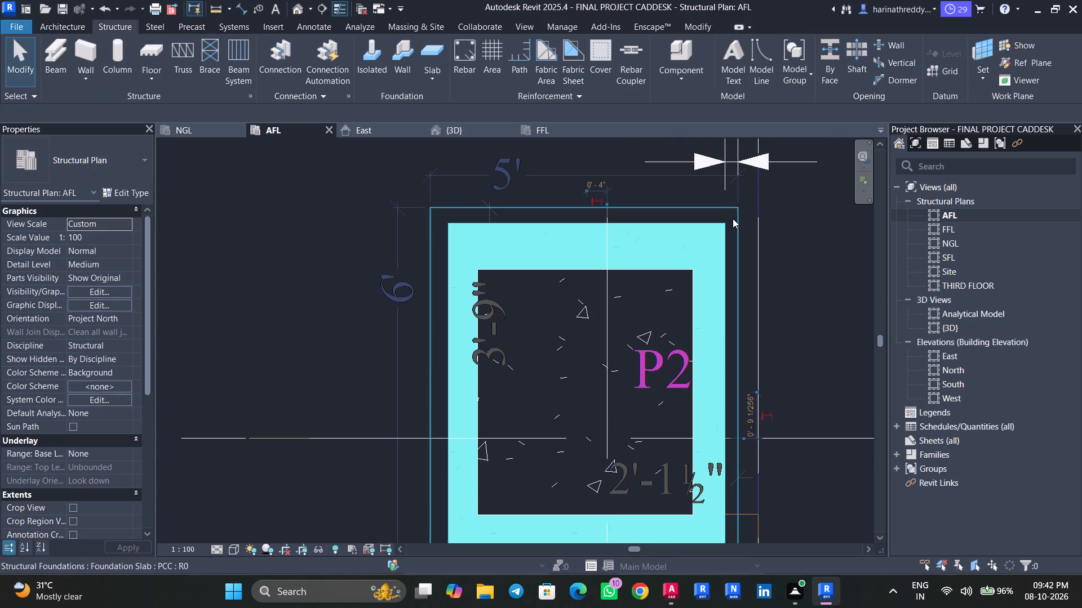
{"action": "middle_click_drag", "start_coordinate": [763, 199], "coordinate": [762, 280]}
{"action": "key", "text": "Escape"}
{"action": "key", "text": "Escape"}
{"action": "left_click", "coordinate": [722, 314]}
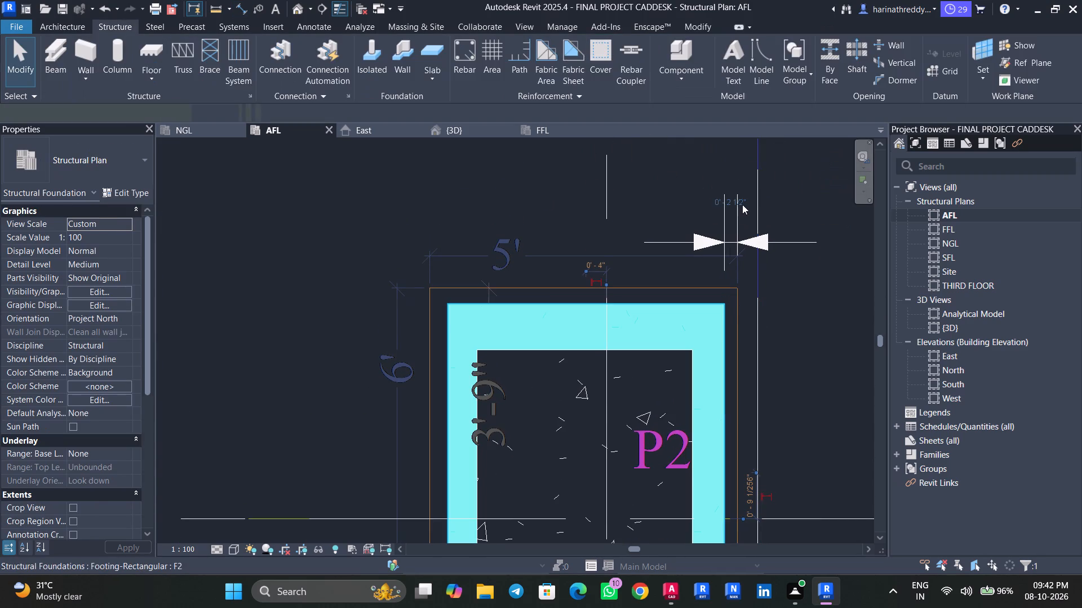
{"action": "left_click", "coordinate": [730, 204]}
{"action": "type", "text": "3\""}
{"action": "key", "text": "Return"}
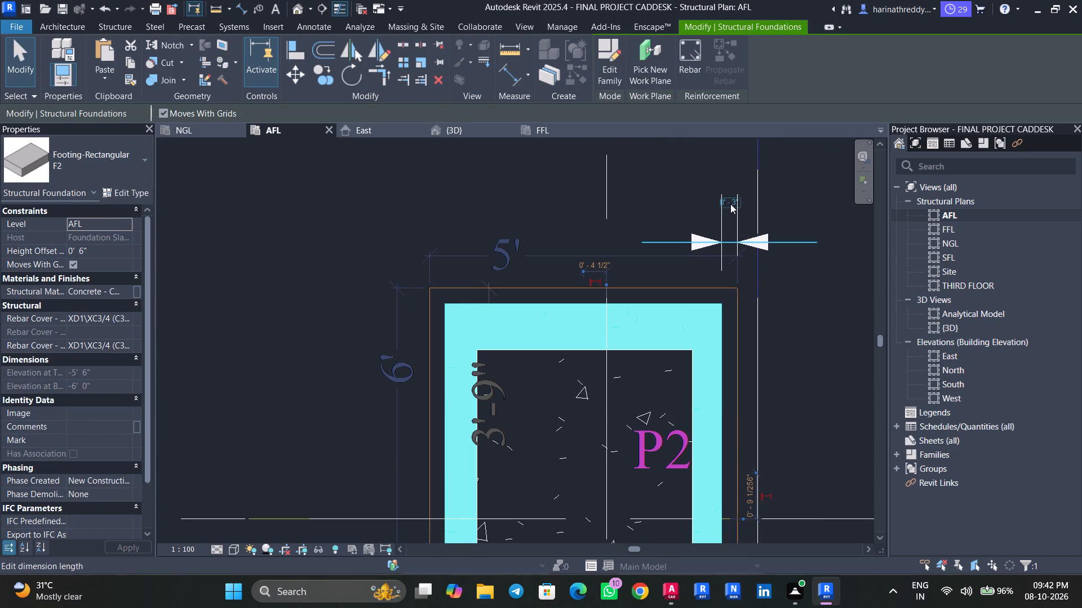
{"action": "key", "text": "Escape"}
{"action": "key", "text": "Escape"}
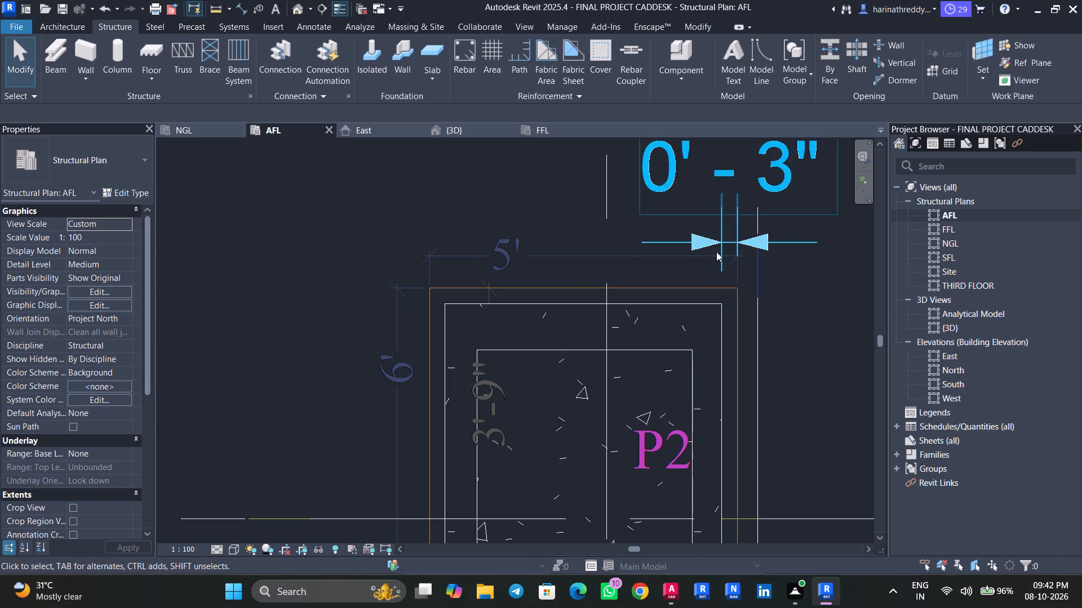
{"action": "left_click", "coordinate": [716, 252]}
{"action": "key", "text": "Delete"}
Measure the gaps between the F2 footing and the PCC slab at grids B and 7 on the sides facing grids A and C.
{"action": "type", "text": "di"}
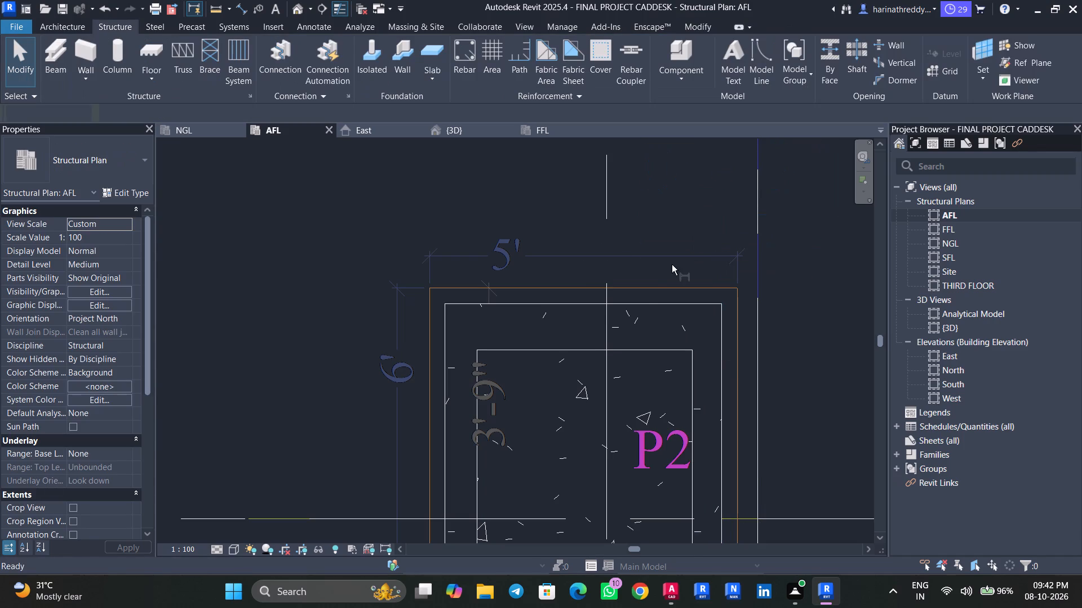
{"action": "left_click", "coordinate": [654, 284]}
{"action": "left_click", "coordinate": [657, 304]}
{"action": "scroll", "coordinate": [657, 304], "scroll_direction": "down", "scroll_amount": 3}
{"action": "scroll", "coordinate": [657, 304], "scroll_direction": "up", "scroll_amount": 1}
{"action": "scroll", "coordinate": [657, 304], "scroll_direction": "down", "scroll_amount": 1}
{"action": "key", "text": "Escape"}
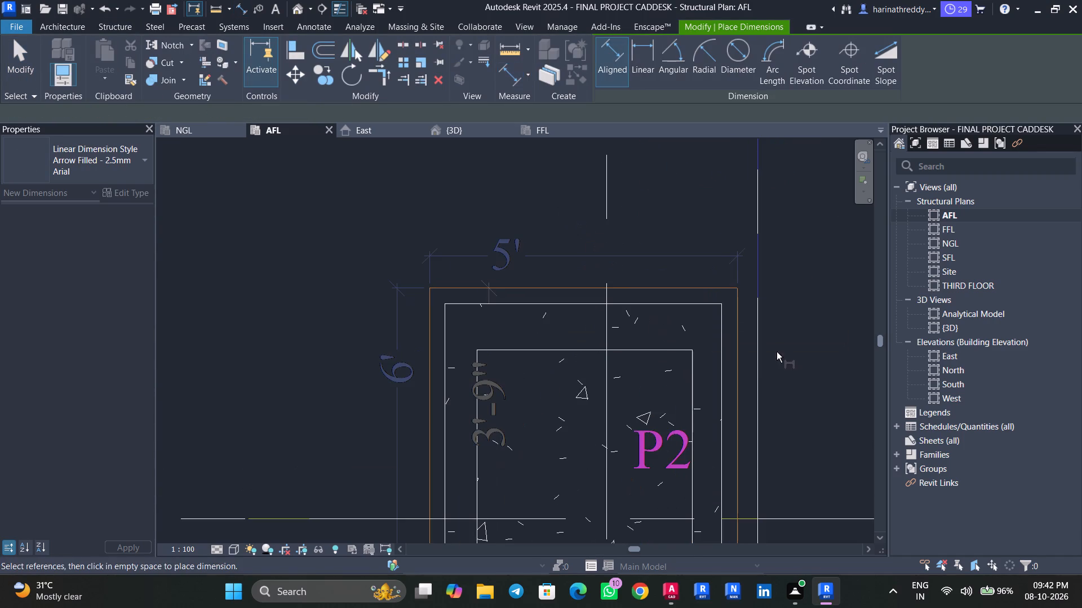
{"action": "middle_click_drag", "start_coordinate": [785, 329], "coordinate": [745, 122]}
{"action": "left_click", "coordinate": [564, 447]}
{"action": "left_click", "coordinate": [567, 437]}
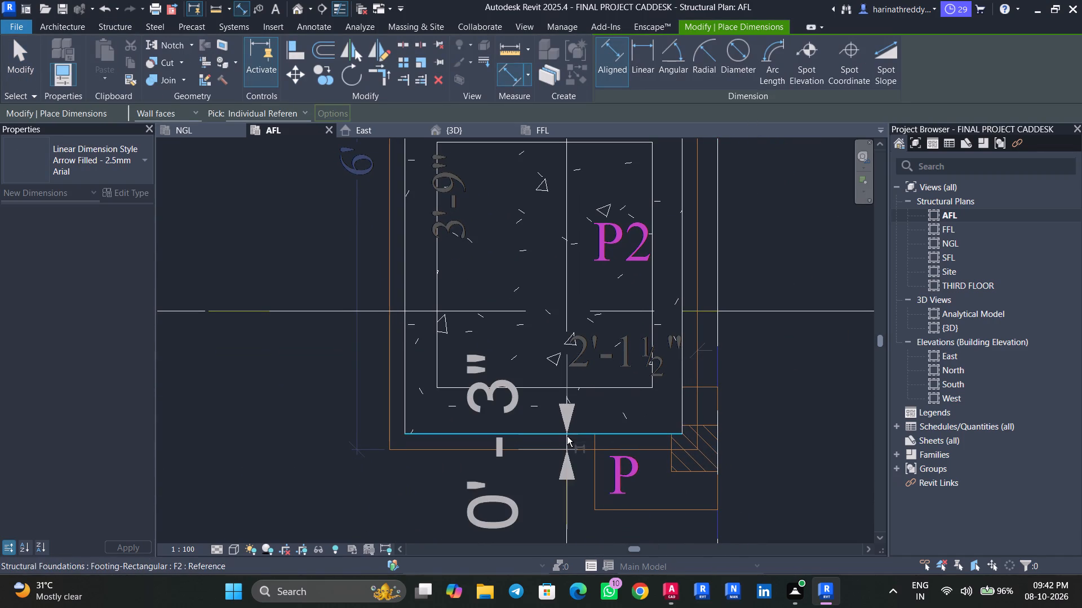
{"action": "key", "text": "Escape"}
Measure the gaps between the F2 footing and its F2 TOP step at grids B and 7 on all four sides.
{"action": "left_click", "coordinate": [511, 431]}
{"action": "left_click", "coordinate": [524, 389]}
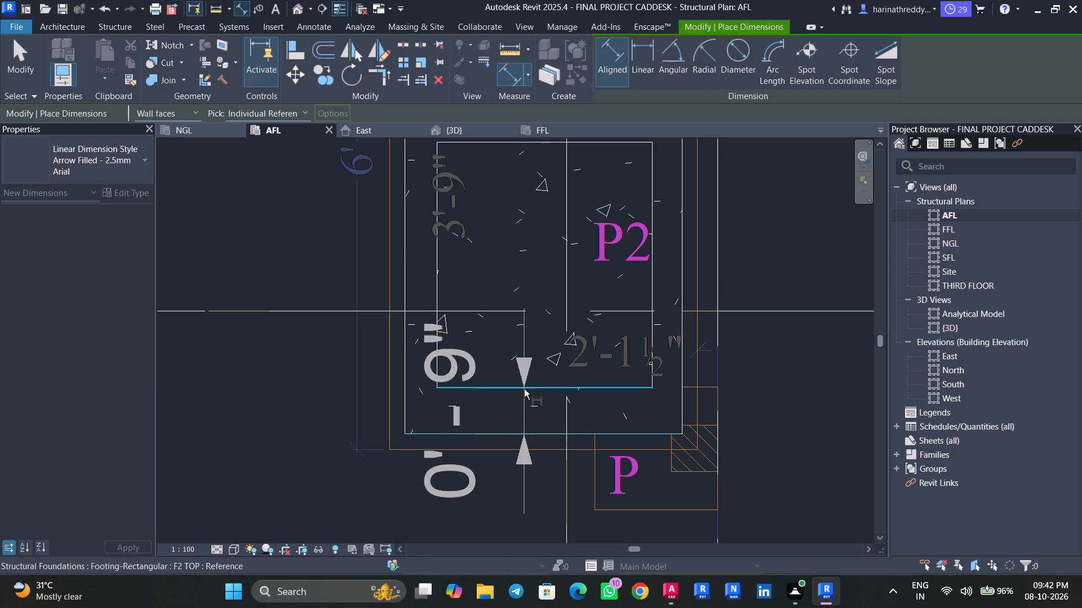
{"action": "key", "text": "Escape"}
{"action": "left_click", "coordinate": [413, 352]}
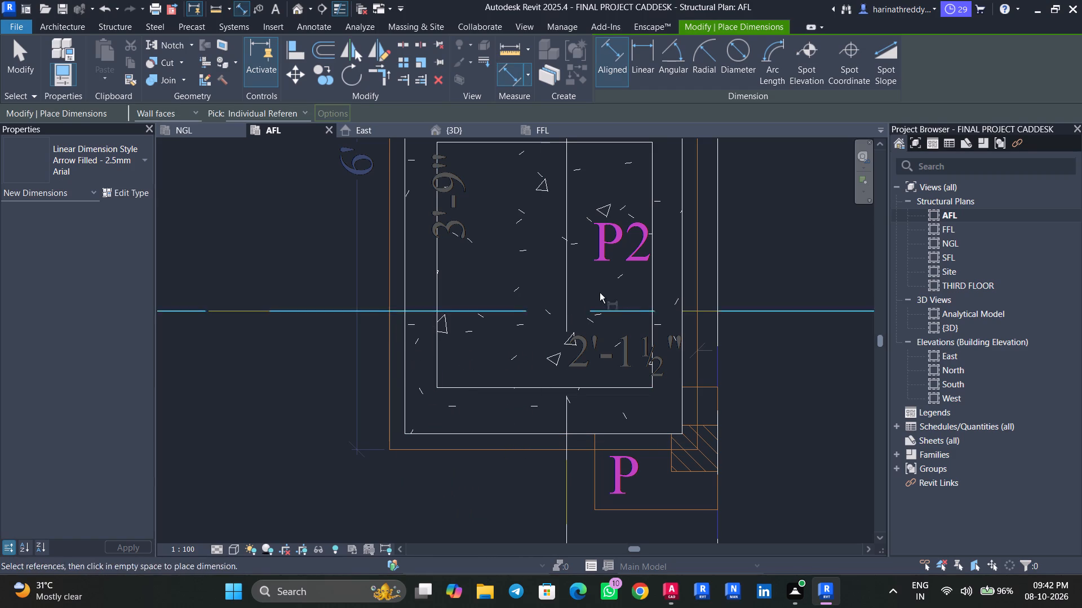
{"action": "middle_click_drag", "start_coordinate": [601, 291], "coordinate": [607, 402]}
{"action": "left_click", "coordinate": [556, 211]}
{"action": "left_click", "coordinate": [557, 248]}
{"action": "key", "text": "Escape"}
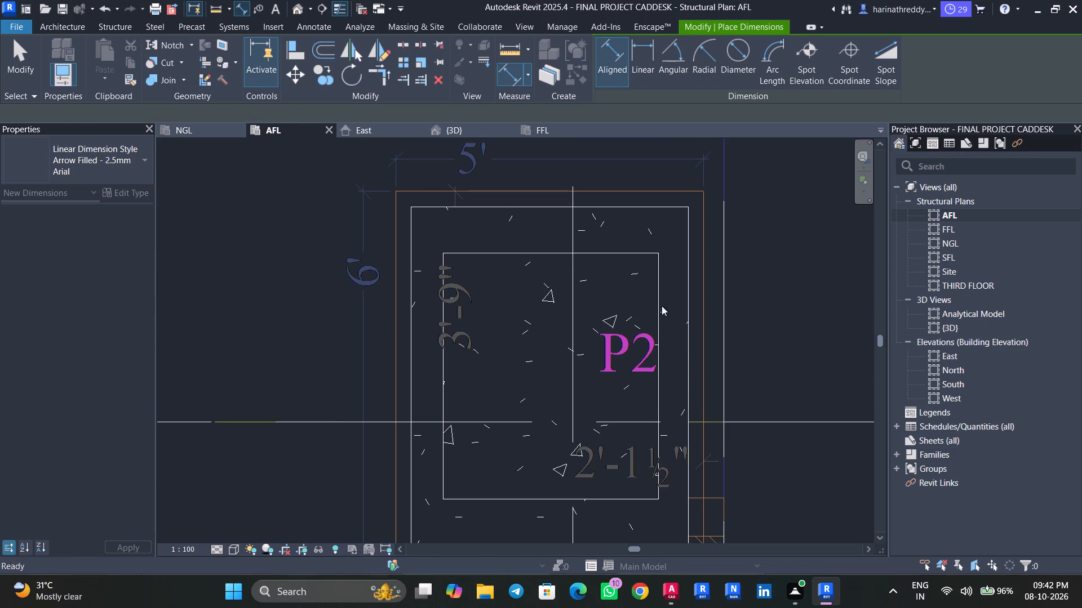
{"action": "left_click", "coordinate": [685, 330]}
{"action": "left_click", "coordinate": [660, 333]}
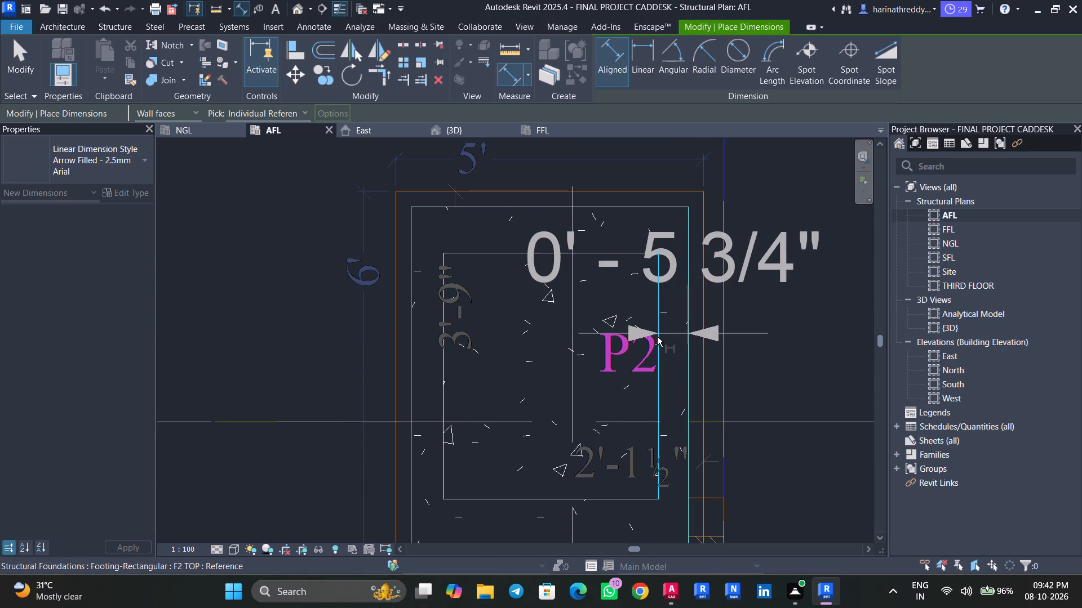
{"action": "key", "text": "Escape"}
{"action": "left_click", "coordinate": [410, 356]}
{"action": "left_click", "coordinate": [436, 359]}
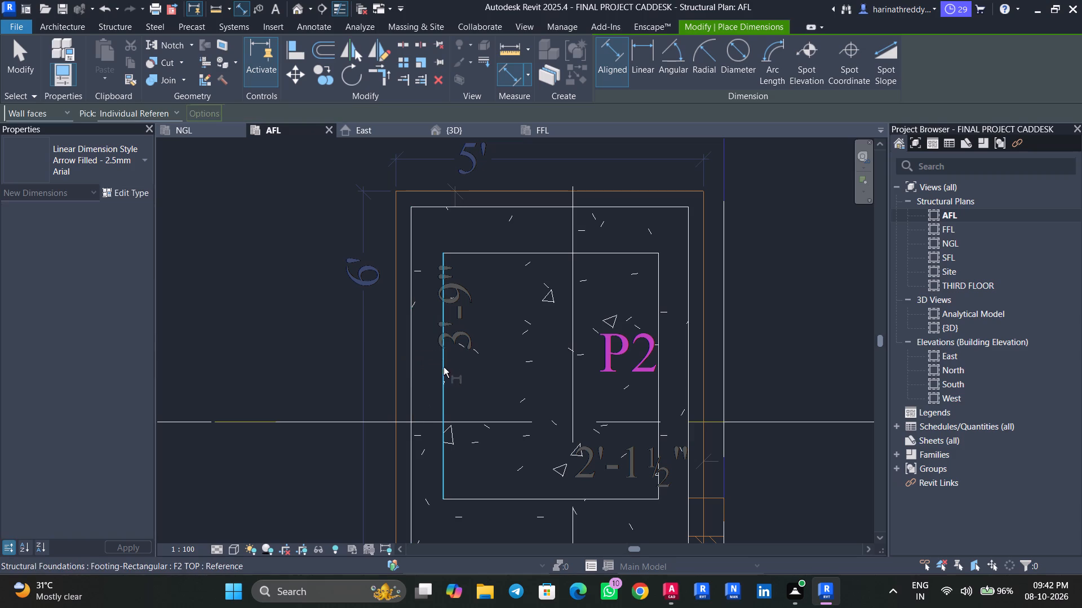
{"action": "left_click", "coordinate": [444, 367]}
{"action": "left_click", "coordinate": [404, 372]}
{"action": "key", "text": "Escape"}
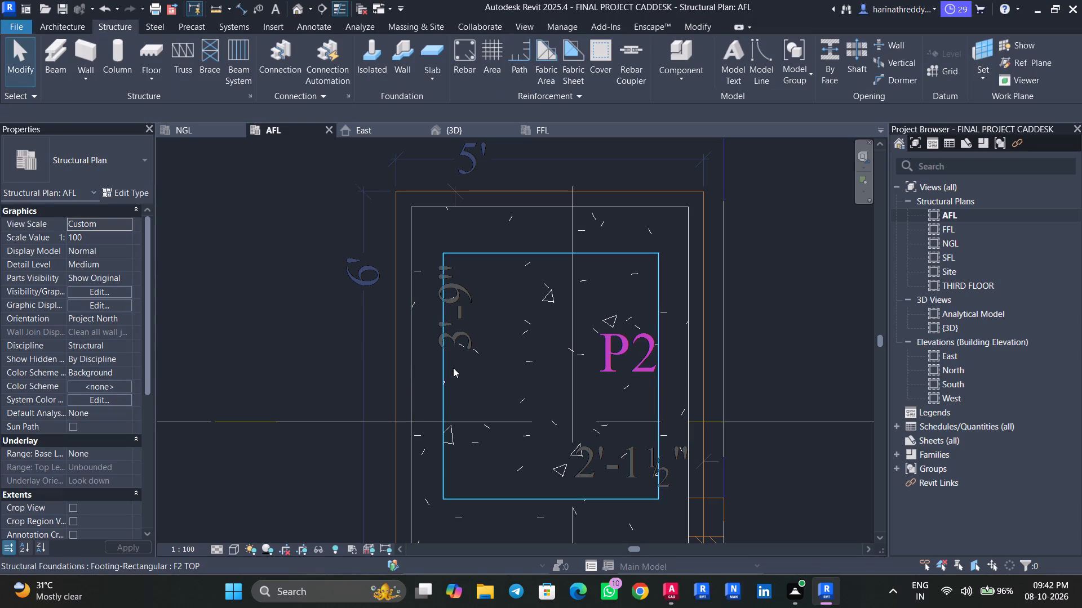
Dimension the gap between the F2 TOP step and the F2 footing at grids B and 7 on the side facing grid 6.
{"action": "key", "text": "Return"}
{"action": "left_click", "coordinate": [444, 360]}
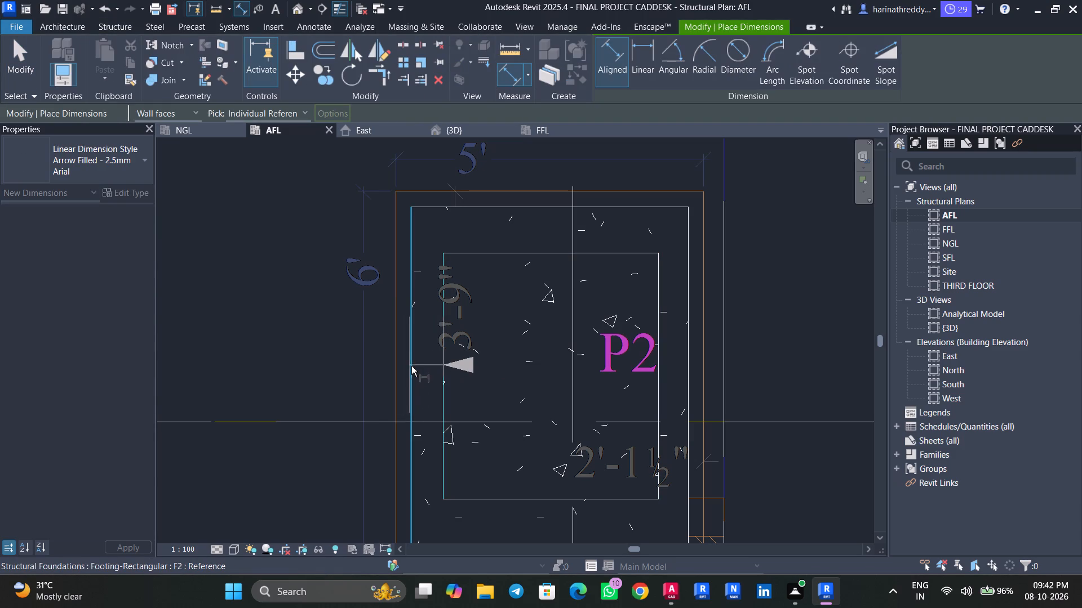
{"action": "left_click", "coordinate": [411, 366]}
{"action": "scroll", "coordinate": [411, 366], "scroll_direction": "down", "scroll_amount": 3}
{"action": "left_click", "coordinate": [433, 236]}
{"action": "key", "text": "Escape"}
{"action": "key", "text": "Escape"}
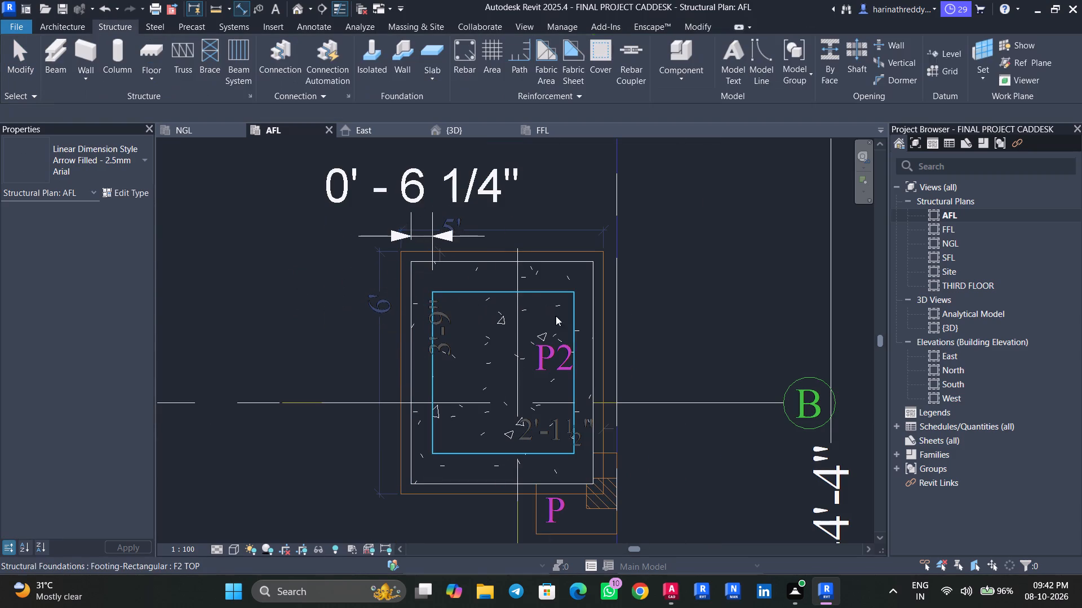
{"action": "key", "text": "Escape"}
Move the F2 TOP step by setting its dimensioned gap to the F2 footing edge to 6", and delete the helper dimension.
{"action": "left_click", "coordinate": [569, 339]}
{"action": "left_click", "coordinate": [426, 213]}
{"action": "type", "text": "6\""}
{"action": "key", "text": "Return"}
{"action": "key", "text": "Escape"}
{"action": "key", "text": "Escape"}
{"action": "left_click", "coordinate": [426, 213]}
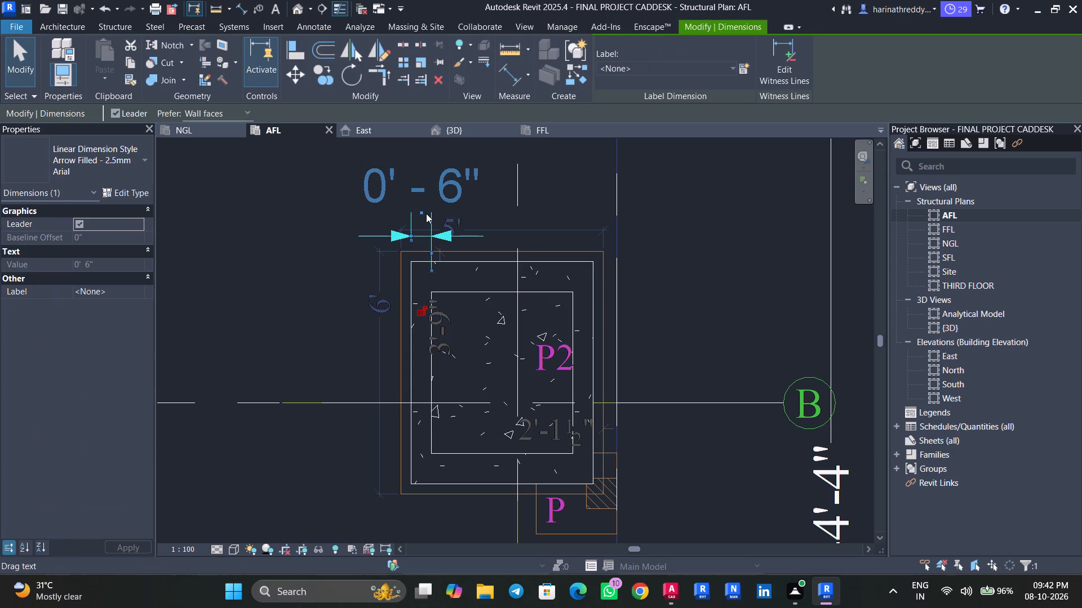
{"action": "key", "text": "Delete"}
Measure the gap between the F2 TOP step and the F2 footing at grids B and 7 on the side facing grid 8.
{"action": "type", "text": "di"}
{"action": "left_click", "coordinate": [571, 352]}
{"action": "left_click", "coordinate": [595, 359]}
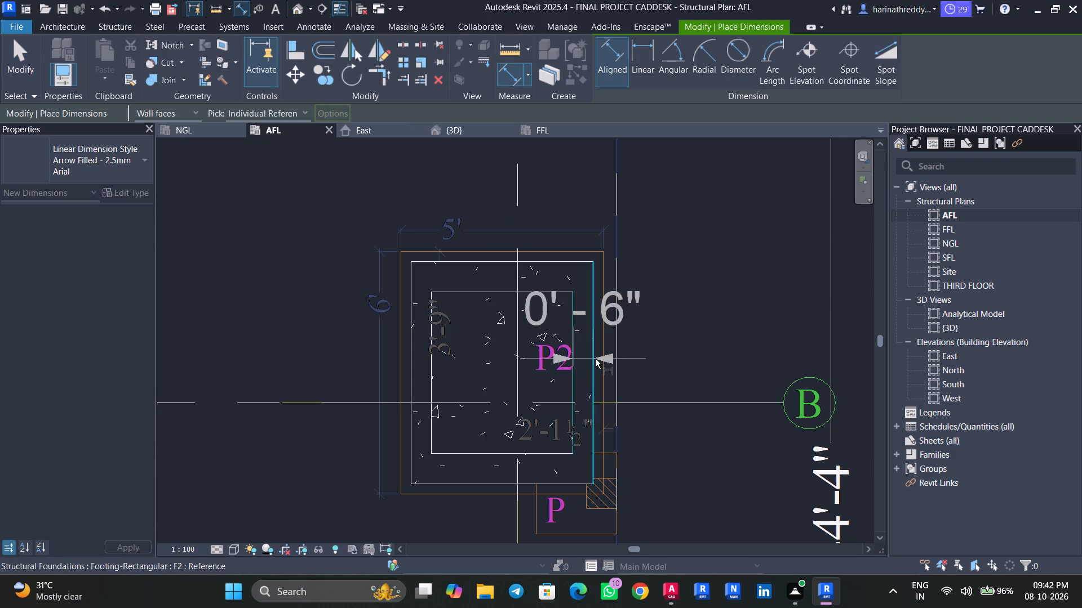
{"action": "key", "text": "Escape"}
{"action": "key", "text": "Escape"}
{"action": "key", "text": "Escape"}
Measure the gaps between the F1 footing and its top step at grids A and 7 on several sides.
{"action": "scroll", "coordinate": [648, 324], "scroll_direction": "down", "scroll_amount": 1}
{"action": "scroll", "coordinate": [648, 324], "scroll_direction": "up", "scroll_amount": 1}
{"action": "scroll", "coordinate": [648, 323], "scroll_direction": "down", "scroll_amount": 2}
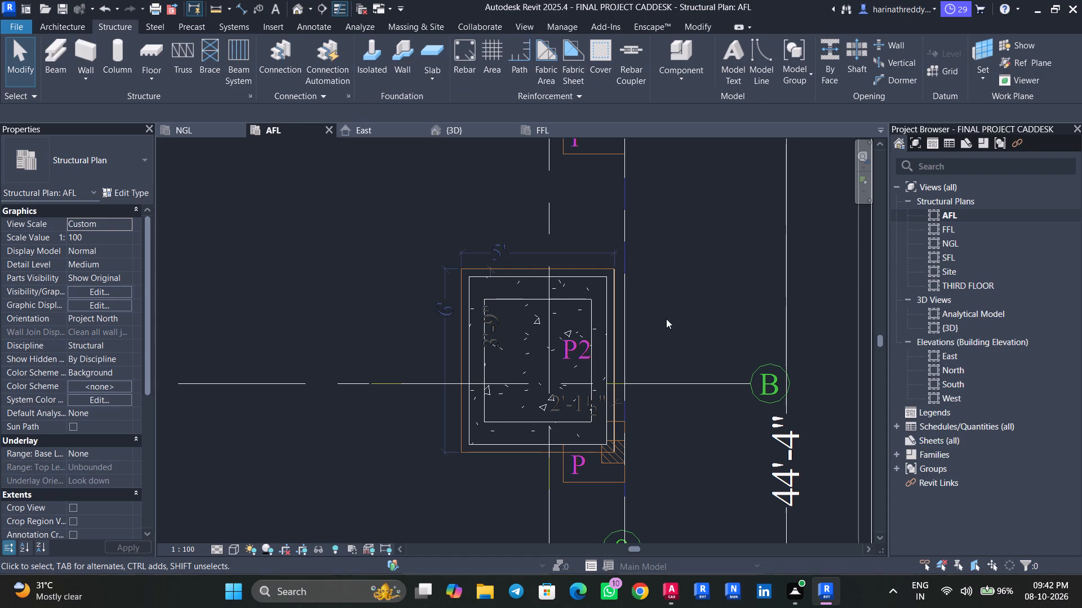
{"action": "middle_click_drag", "start_coordinate": [538, 222], "coordinate": [715, 481]}
{"action": "middle_click_drag", "start_coordinate": [653, 323], "coordinate": [657, 509]}
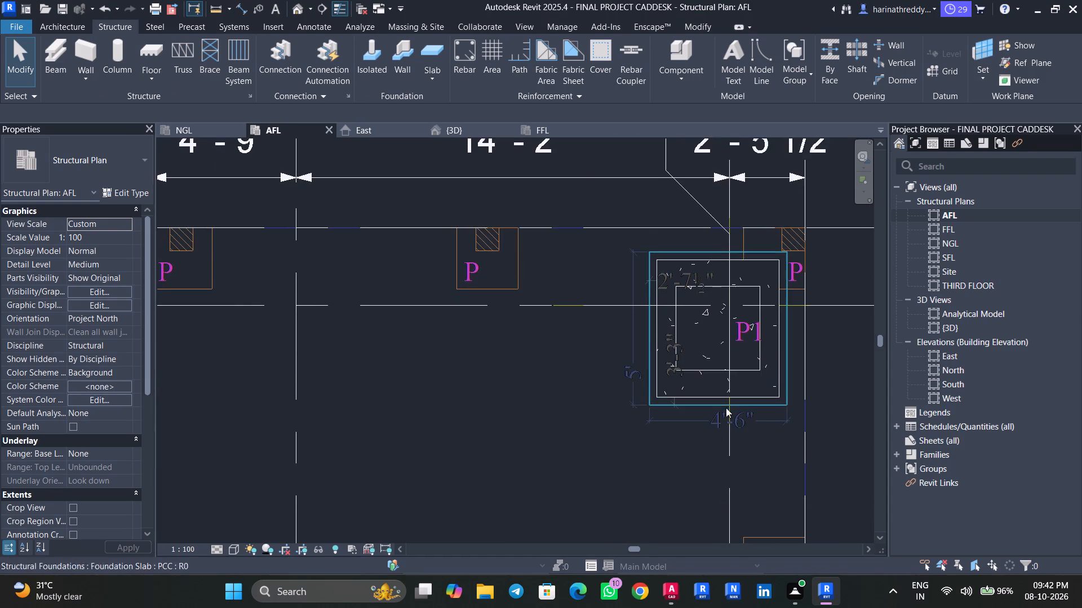
{"action": "scroll", "coordinate": [732, 435], "scroll_direction": "up", "scroll_amount": 5}
{"action": "middle_click_drag", "start_coordinate": [732, 436], "coordinate": [680, 524]}
{"action": "type", "text": "di"}
{"action": "left_click", "coordinate": [734, 341]}
{"action": "left_click", "coordinate": [771, 353]}
{"action": "key", "text": "Escape"}
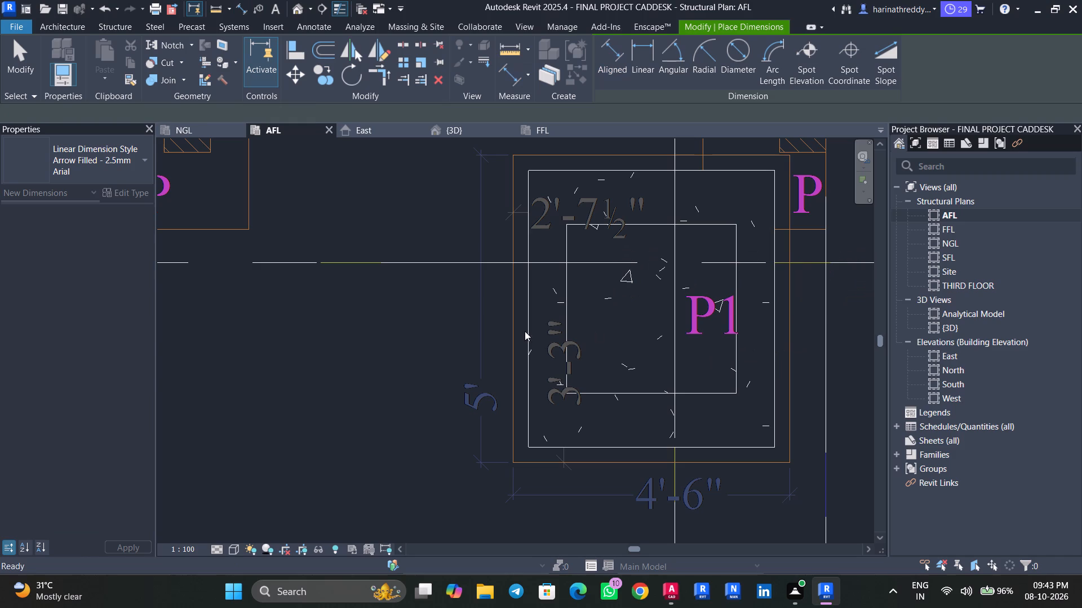
{"action": "left_click", "coordinate": [527, 327]}
{"action": "left_click", "coordinate": [566, 336]}
{"action": "key", "text": "Escape"}
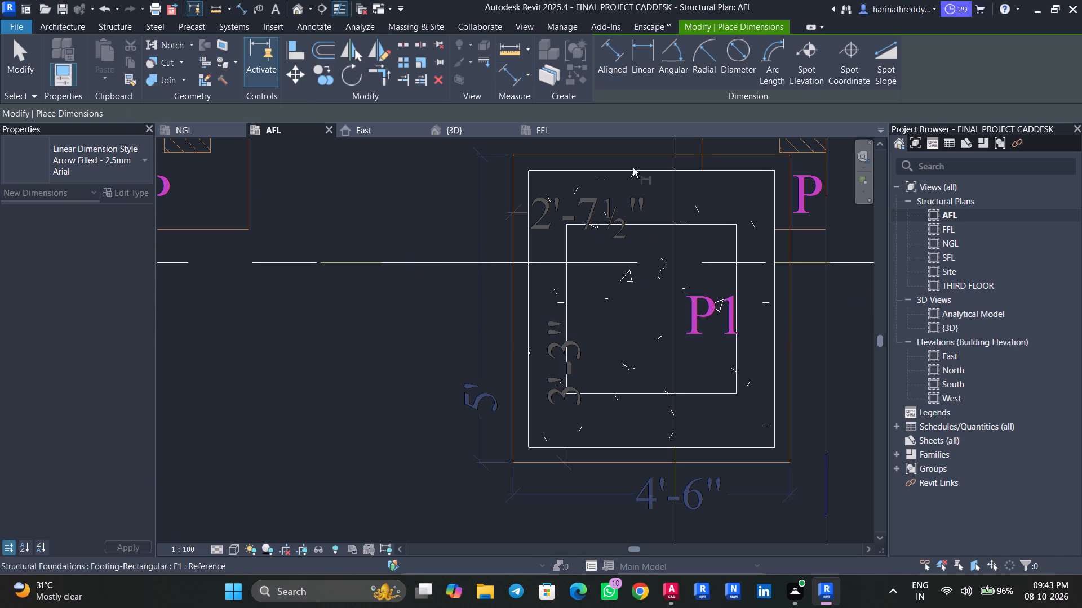
{"action": "left_click", "coordinate": [633, 169]}
{"action": "left_click", "coordinate": [639, 224]}
{"action": "key", "text": "Escape"}
{"action": "key", "text": "Escape"}
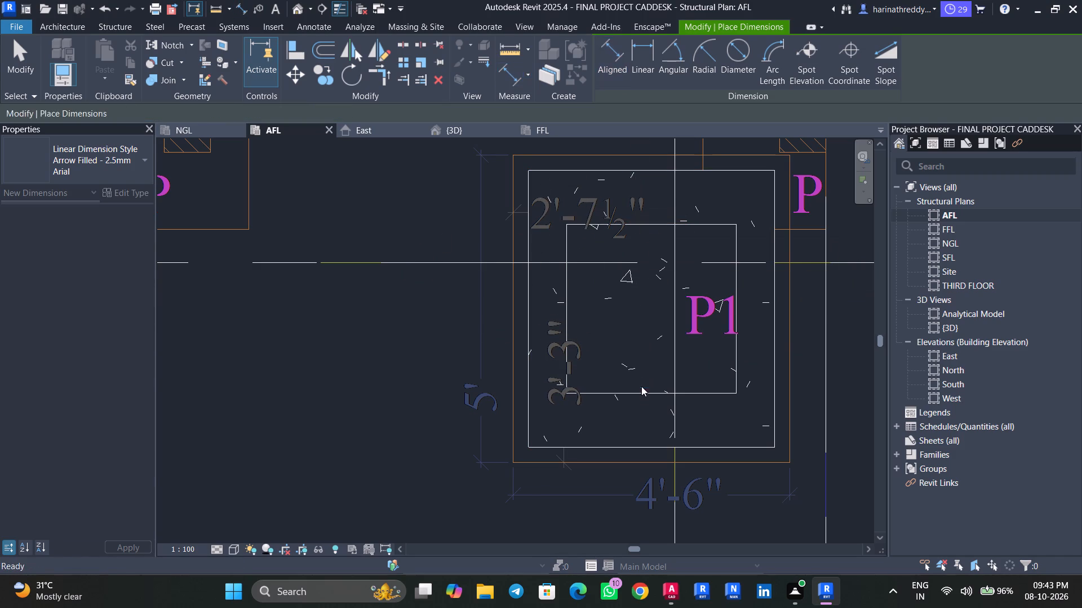
{"action": "left_click", "coordinate": [641, 392]}
{"action": "key", "text": "Escape"}
{"action": "key", "text": "Escape"}
{"action": "key", "text": "Escape"}
Save the project.
{"action": "scroll", "coordinate": [437, 364], "scroll_direction": "down", "scroll_amount": 8}
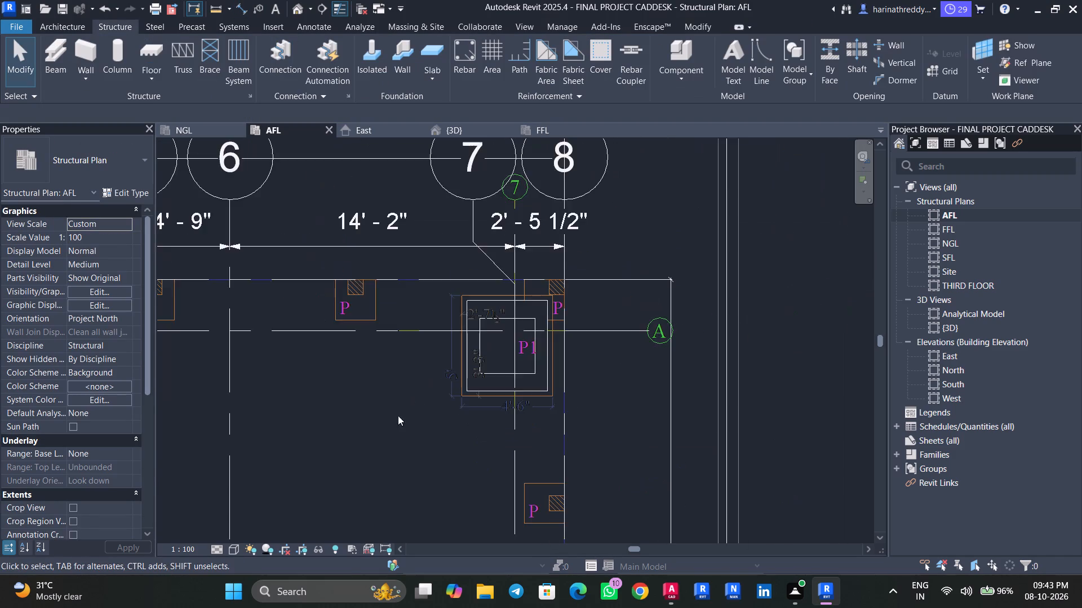
{"action": "middle_click_drag", "start_coordinate": [398, 415], "coordinate": [545, 198]}
{"action": "scroll", "coordinate": [517, 298], "scroll_direction": "down", "scroll_amount": 3}
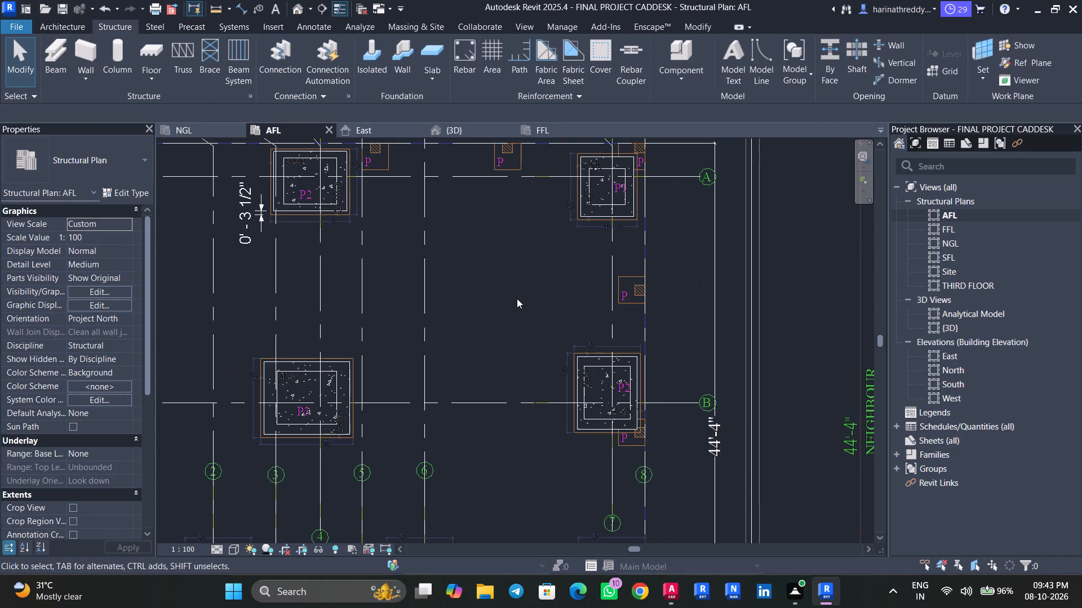
{"action": "key", "text": "ctrl+s"}
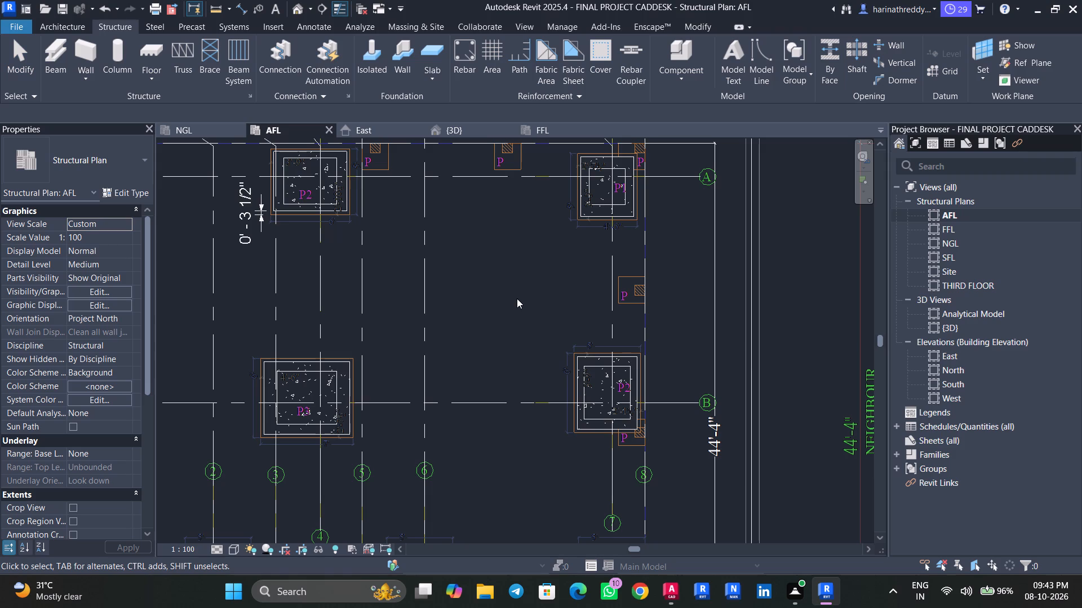
Place an F2 isolated footing over the P2 PCC slab at grids C and 1.
{"action": "middle_click_drag", "start_coordinate": [550, 360], "coordinate": [624, 223]}
{"action": "middle_click_drag", "start_coordinate": [594, 307], "coordinate": [740, 270]}
{"action": "scroll", "coordinate": [312, 387], "scroll_direction": "up", "scroll_amount": 5}
{"action": "middle_click_drag", "start_coordinate": [356, 337], "coordinate": [581, 321]}
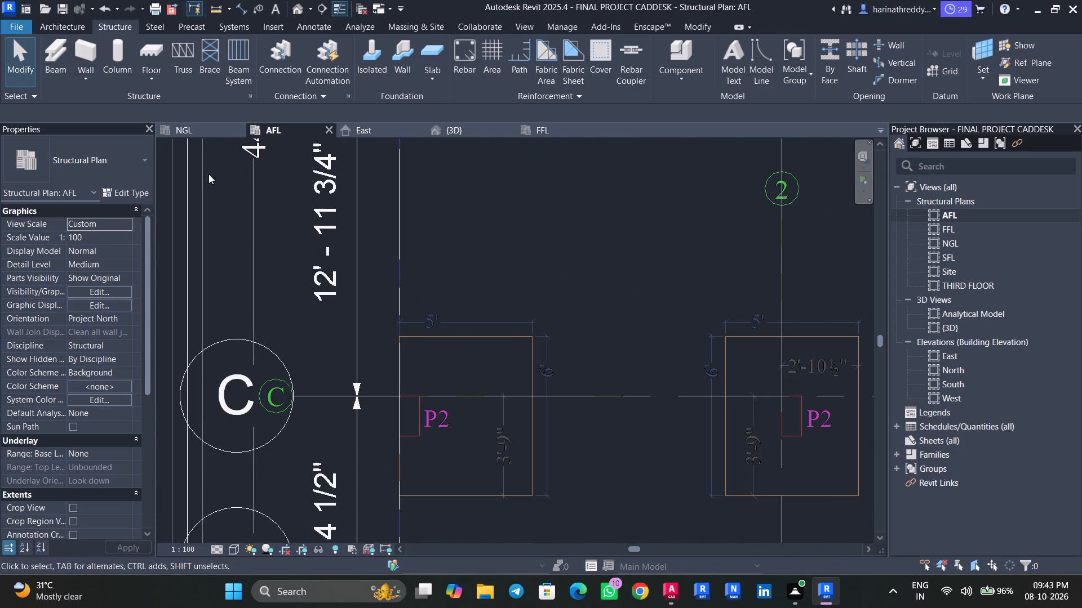
{"action": "left_click", "coordinate": [367, 68]}
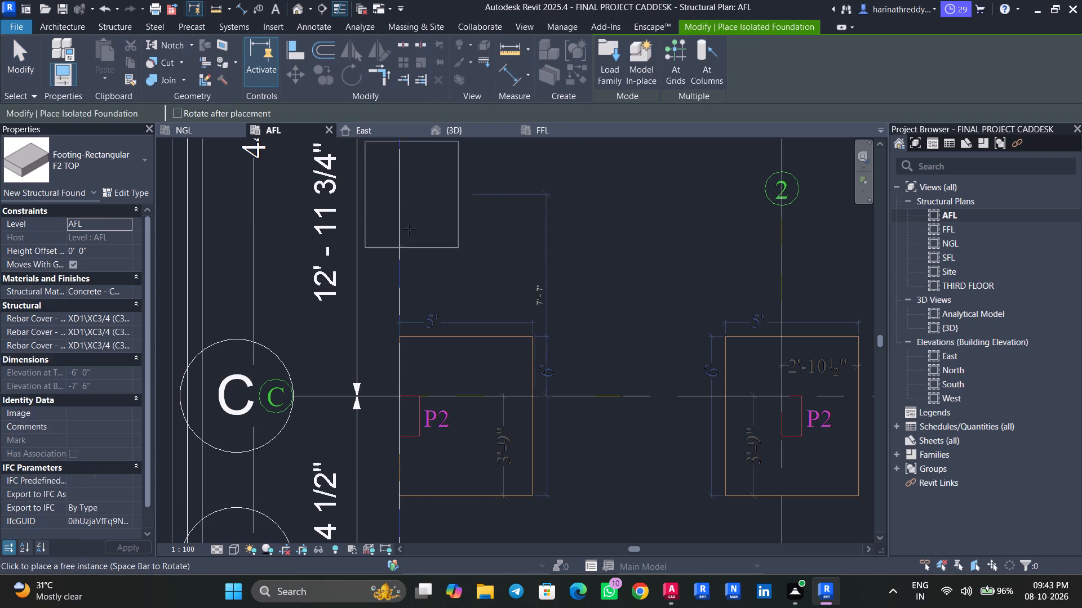
{"action": "middle_click_drag", "start_coordinate": [437, 296], "coordinate": [432, 172]}
{"action": "left_click", "coordinate": [100, 165]}
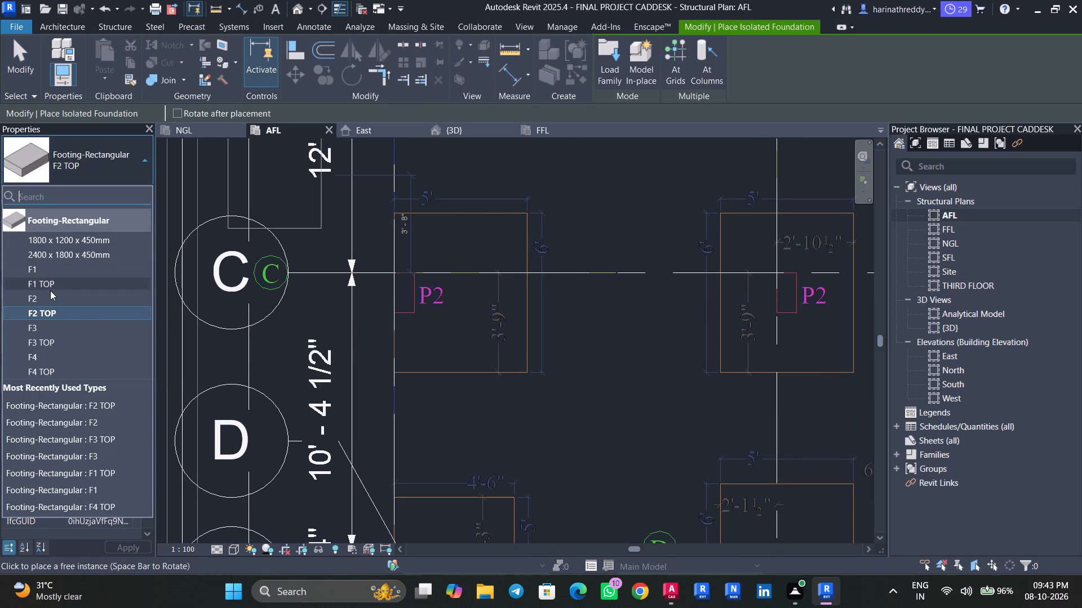
{"action": "left_click", "coordinate": [48, 297]}
{"action": "scroll", "coordinate": [445, 304], "scroll_direction": "up", "scroll_amount": 3}
{"action": "scroll", "coordinate": [445, 303], "scroll_direction": "down", "scroll_amount": 1}
{"action": "scroll", "coordinate": [445, 303], "scroll_direction": "up", "scroll_amount": 3}
{"action": "middle_click_drag", "start_coordinate": [446, 294], "coordinate": [451, 307]}
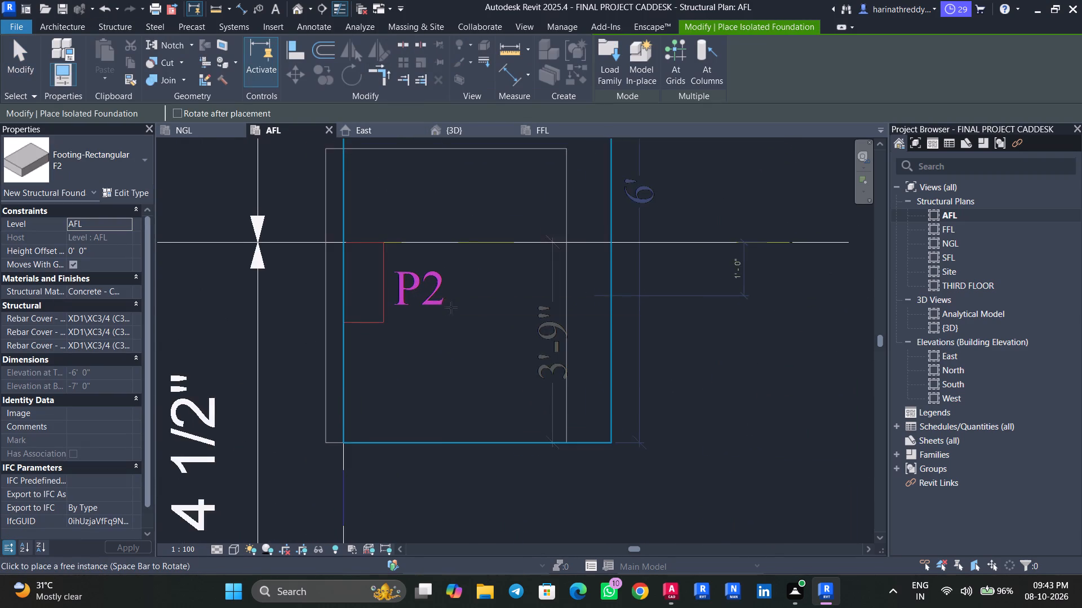
{"action": "middle_click_drag", "start_coordinate": [451, 307], "coordinate": [462, 357]}
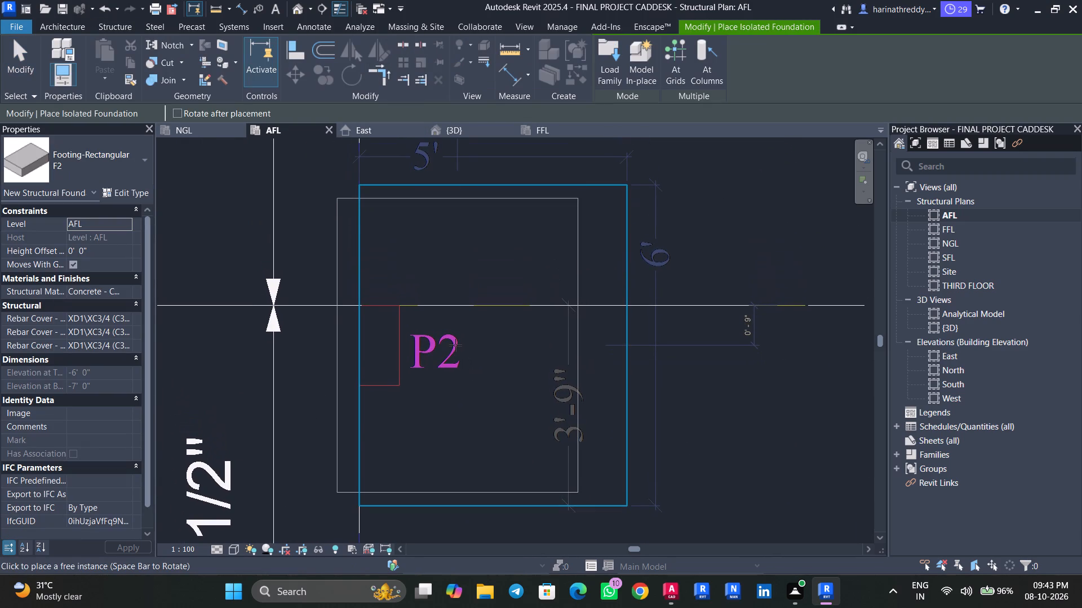
{"action": "key", "text": "space"}
{"action": "key", "text": "space"}
{"action": "key", "text": "space"}
{"action": "key", "text": "space"}
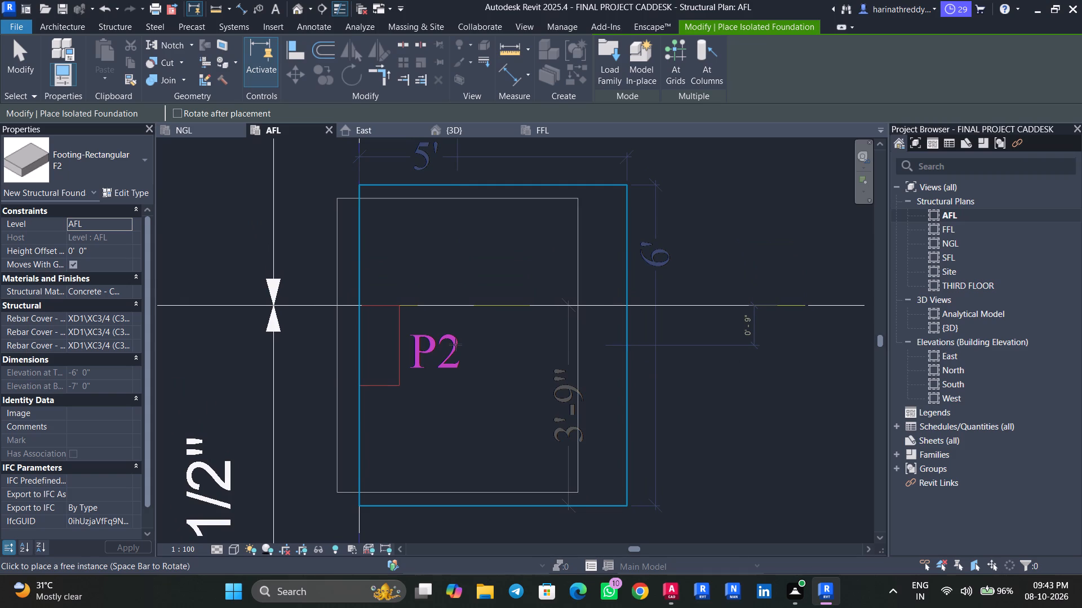
{"action": "left_click", "coordinate": [455, 345]}
{"action": "key", "text": "Escape"}
{"action": "key", "text": "Escape"}
{"action": "key", "text": "Escape"}
{"action": "key", "text": "Escape"}
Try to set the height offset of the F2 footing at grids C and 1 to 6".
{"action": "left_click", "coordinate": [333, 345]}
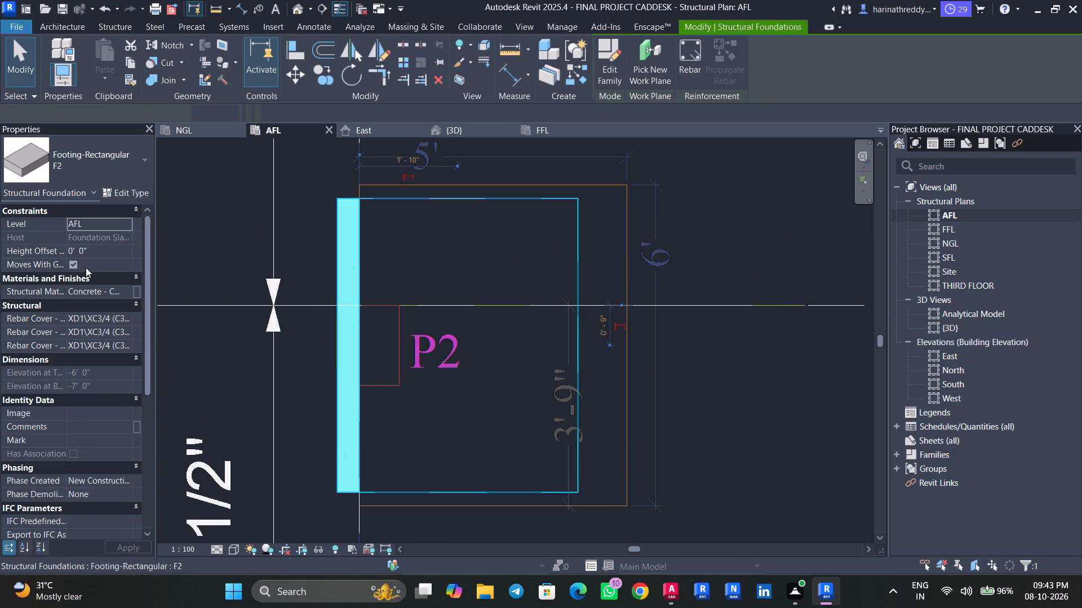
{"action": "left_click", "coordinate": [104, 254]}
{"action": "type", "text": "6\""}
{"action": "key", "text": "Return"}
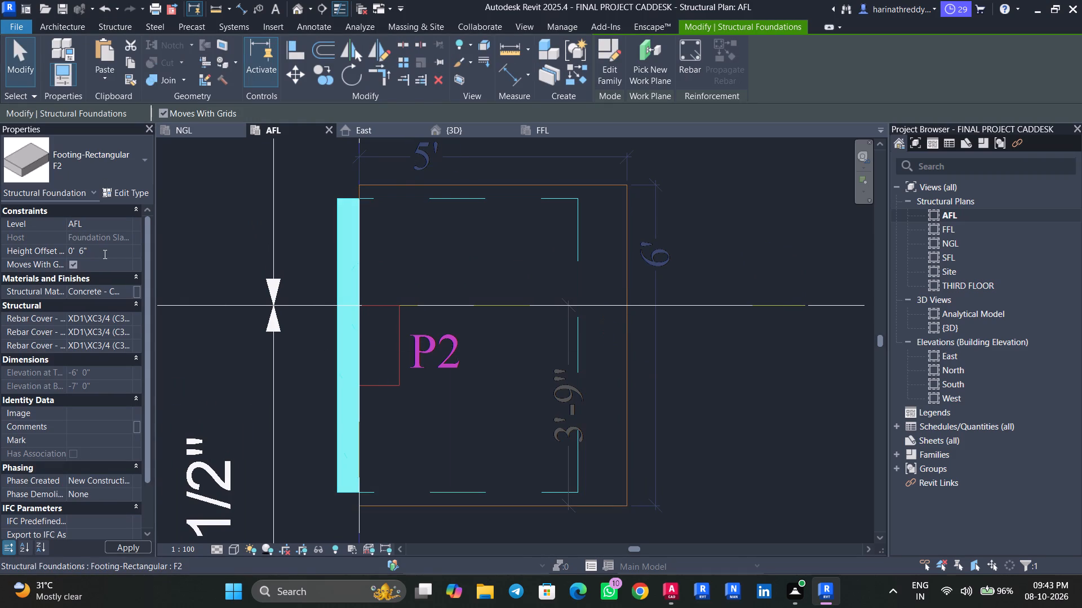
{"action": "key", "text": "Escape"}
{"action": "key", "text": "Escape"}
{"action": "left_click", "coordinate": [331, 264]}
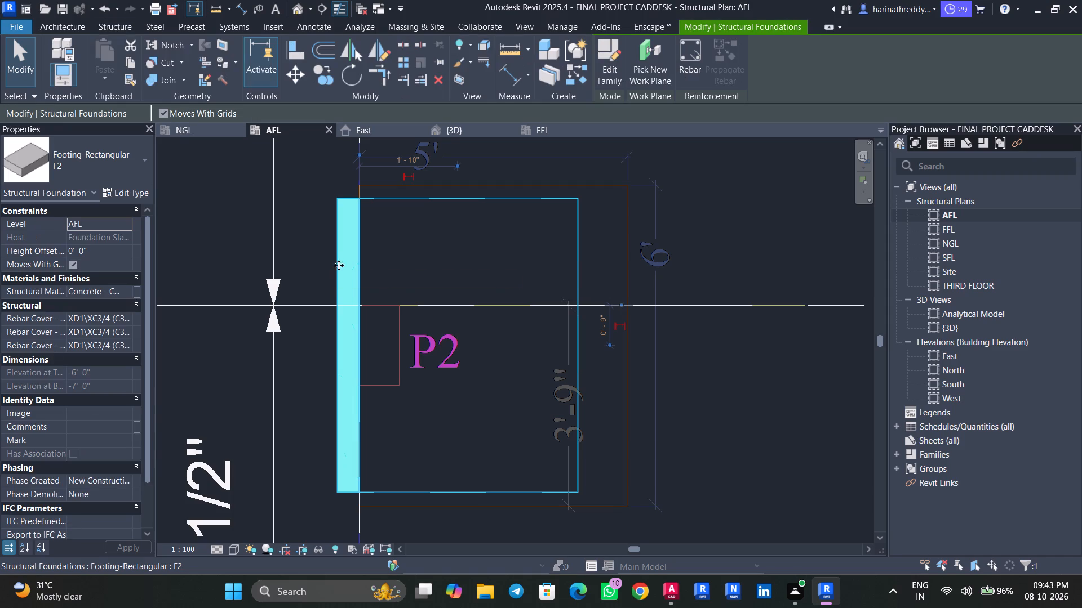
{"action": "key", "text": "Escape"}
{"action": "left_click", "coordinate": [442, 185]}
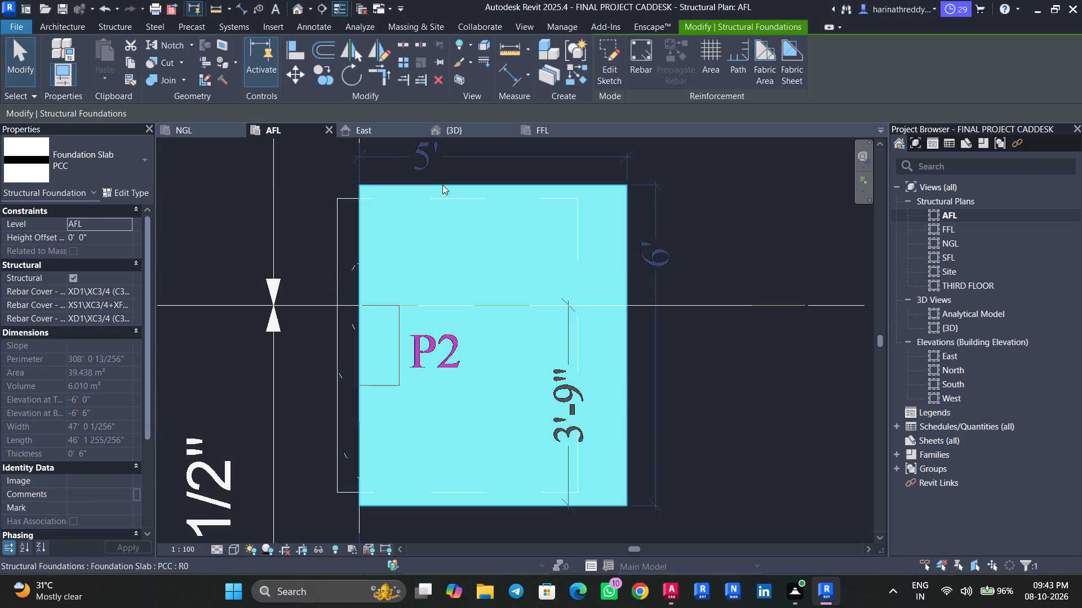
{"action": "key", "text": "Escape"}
Set the height offset of the F2 footing at grids C and 1 to 6".
{"action": "left_click", "coordinate": [339, 225]}
{"action": "left_click", "coordinate": [122, 247]}
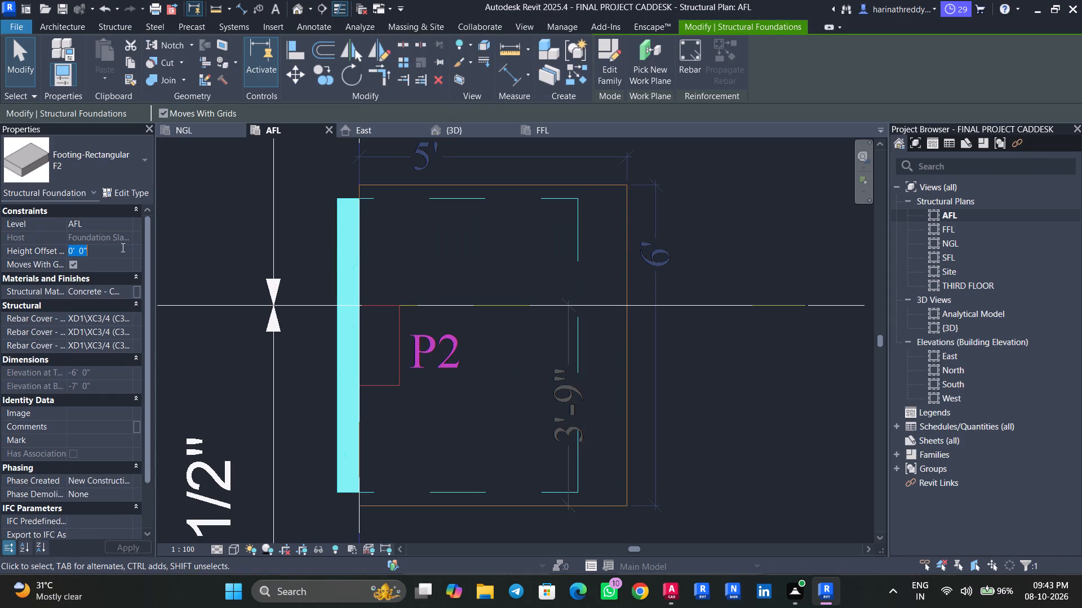
{"action": "type", "text": "6\""}
{"action": "key", "text": "Return"}
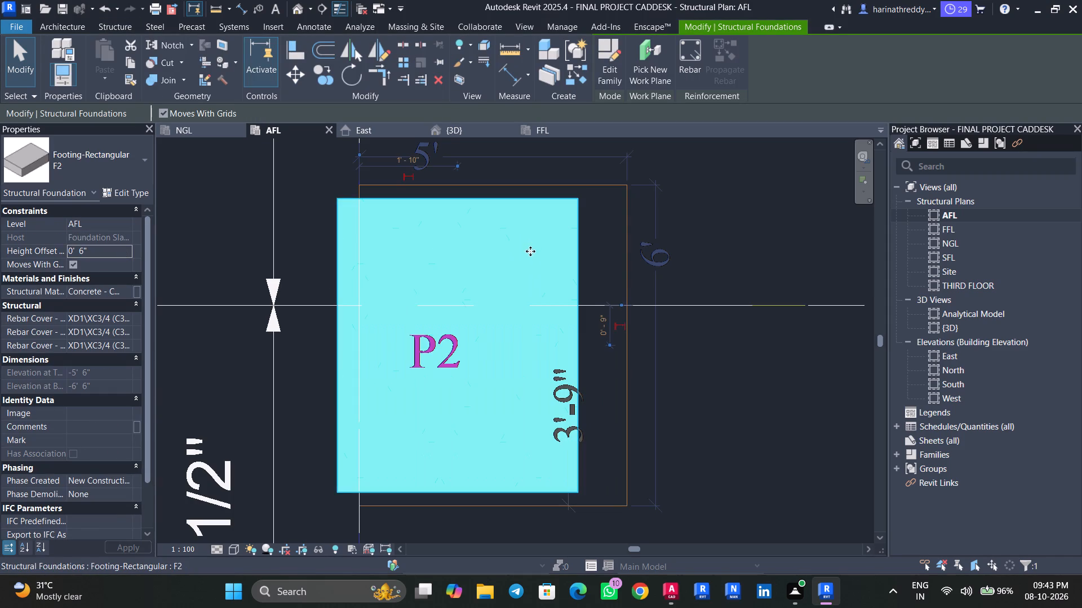
{"action": "key", "text": "Escape"}
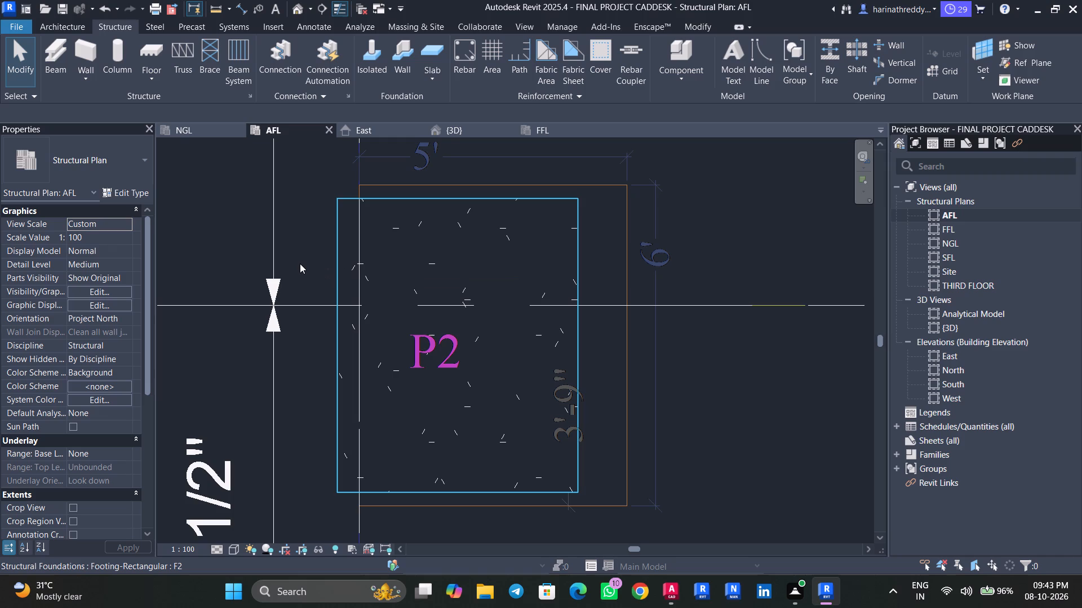
Align the F2 footing's outer edge with the PCC slab edge along grid 1 at grid C.
{"action": "type", "text": "al"}
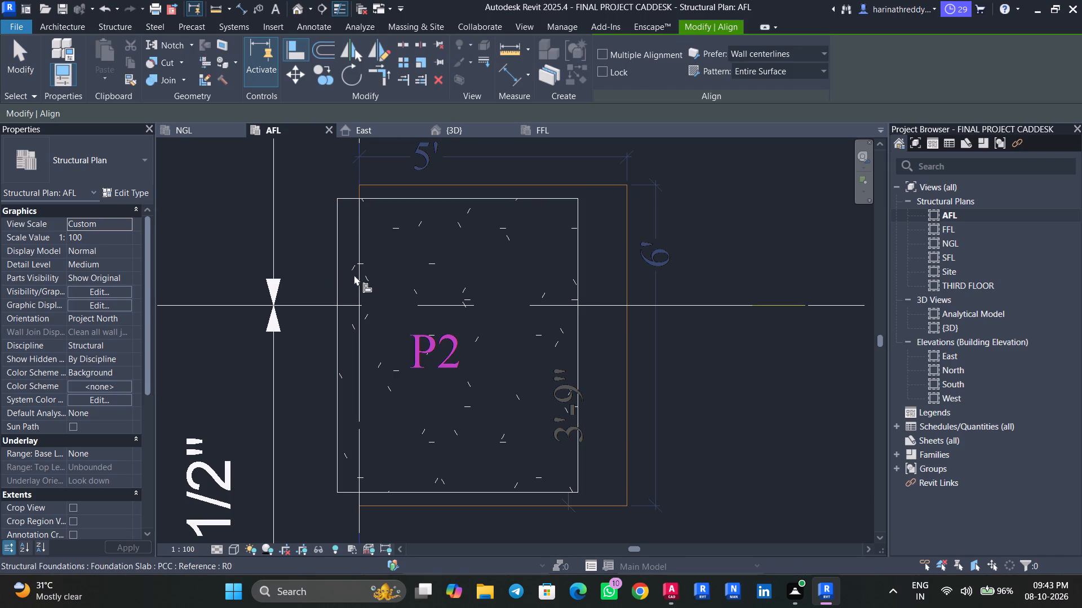
{"action": "left_click", "coordinate": [358, 276]}
{"action": "left_click", "coordinate": [328, 284]}
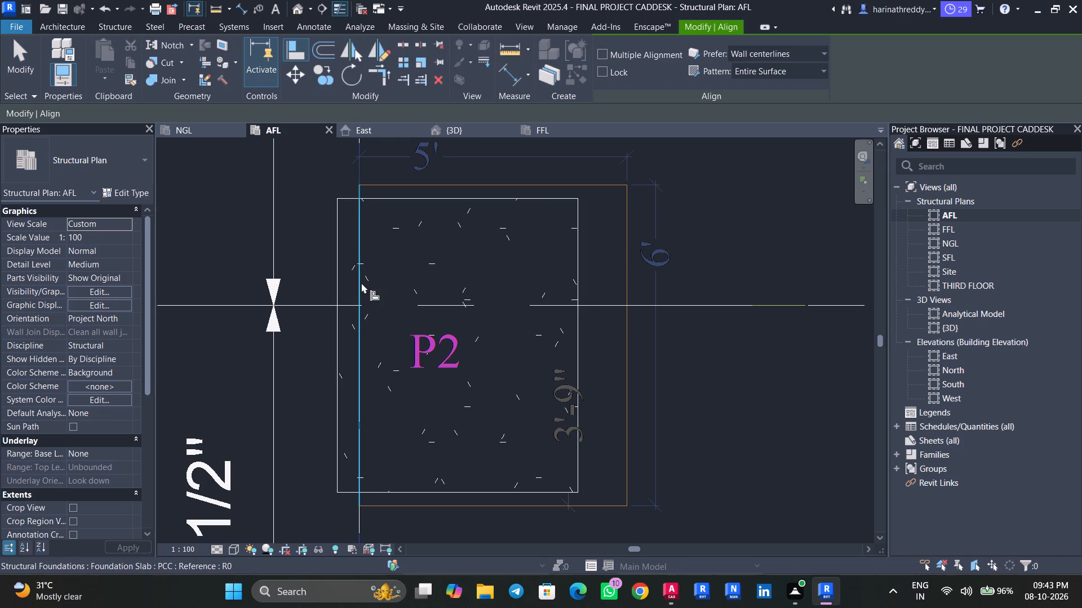
{"action": "left_click", "coordinate": [361, 283]}
{"action": "left_click", "coordinate": [338, 289]}
{"action": "key", "text": "Escape"}
{"action": "key", "text": "Escape"}
{"action": "key", "text": "Escape"}
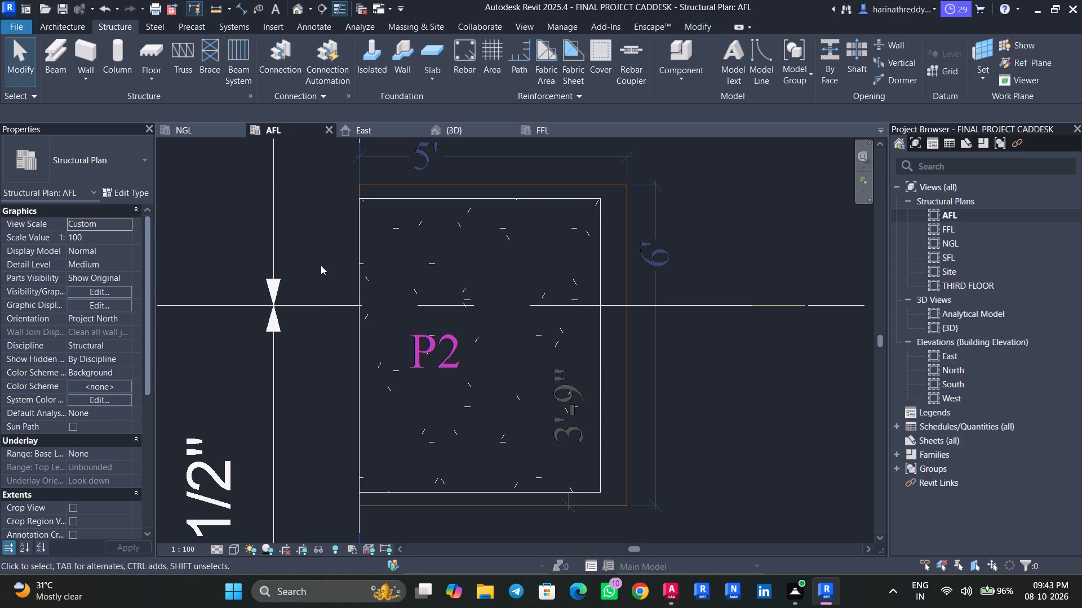
Place an F2 TOP footing centred on the F2 footing at grids C and 1.
{"action": "left_click", "coordinate": [374, 78]}
{"action": "left_click", "coordinate": [109, 168]}
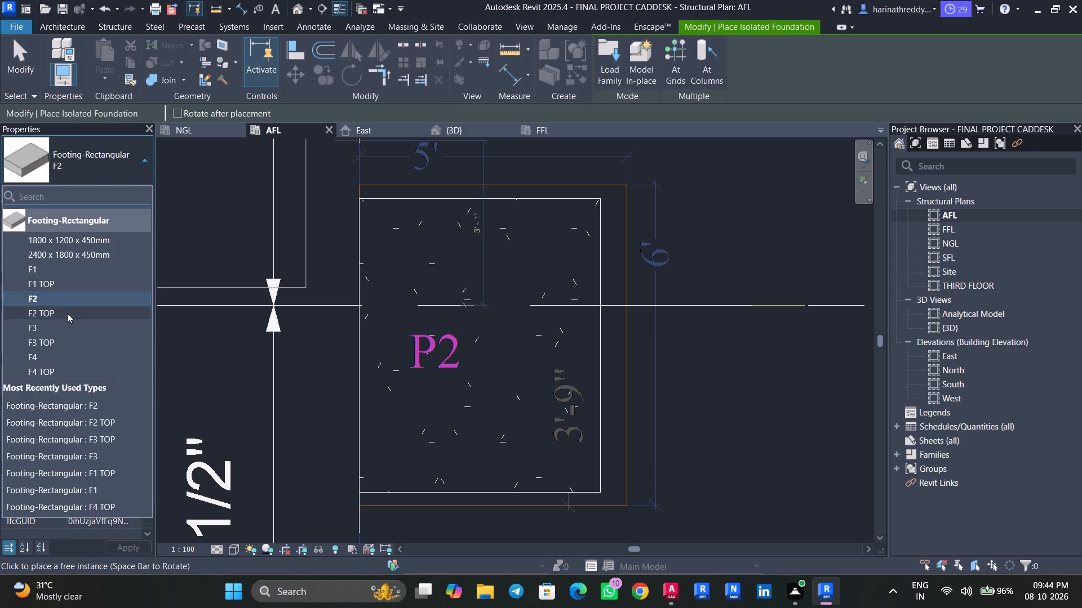
{"action": "left_click", "coordinate": [67, 313]}
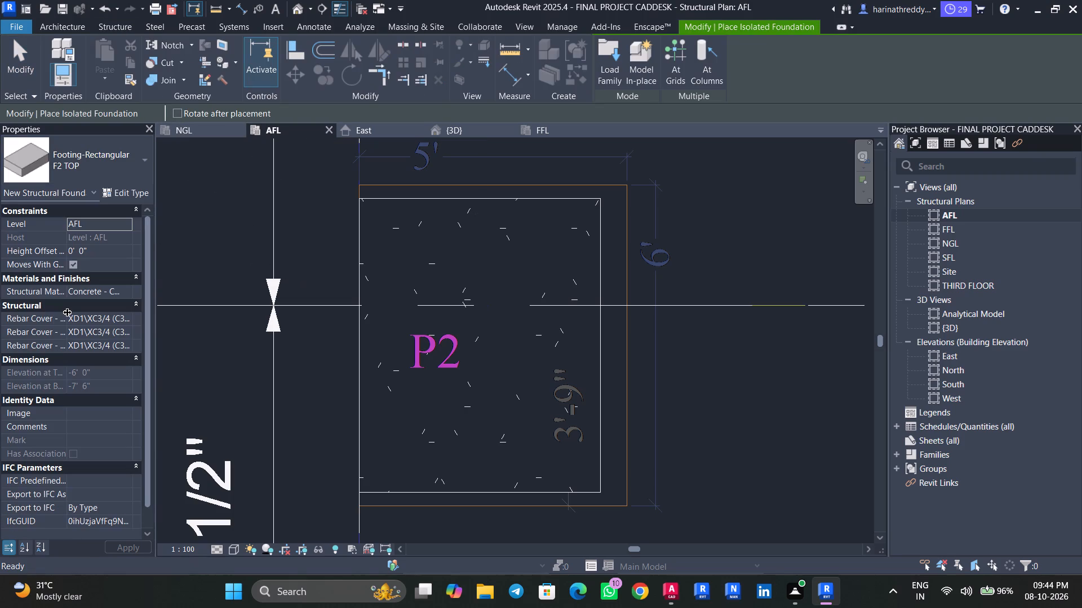
{"action": "left_click", "coordinate": [478, 346]}
{"action": "key", "text": "Escape"}
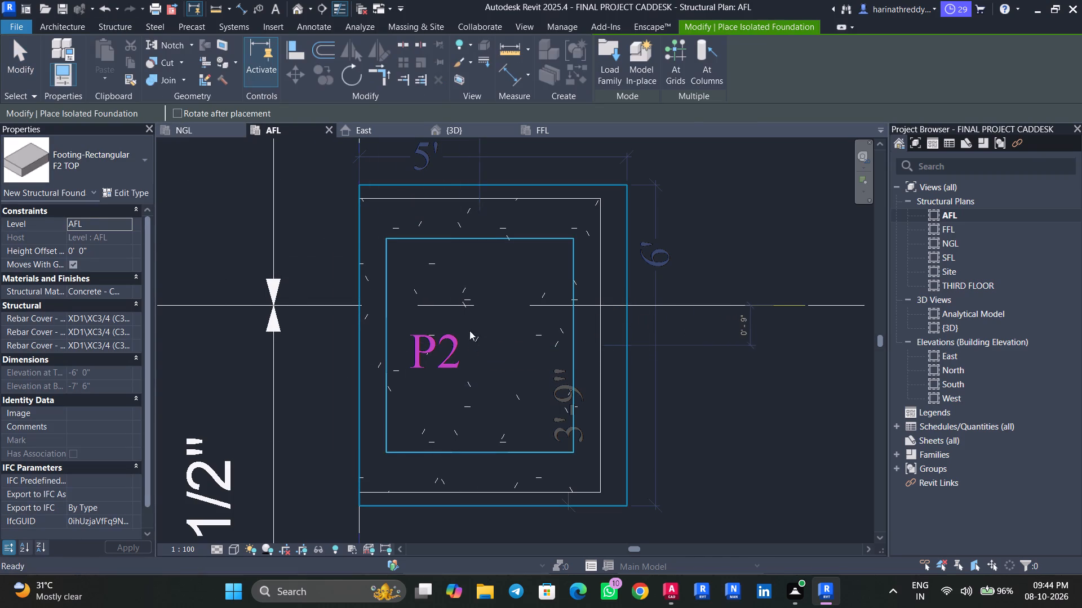
{"action": "key", "text": "Escape"}
{"action": "key", "text": "Escape"}
Set the height offset of the F2 TOP step at grids C and 1 to 1'6".
{"action": "left_click", "coordinate": [427, 195]}
{"action": "key", "text": "Escape"}
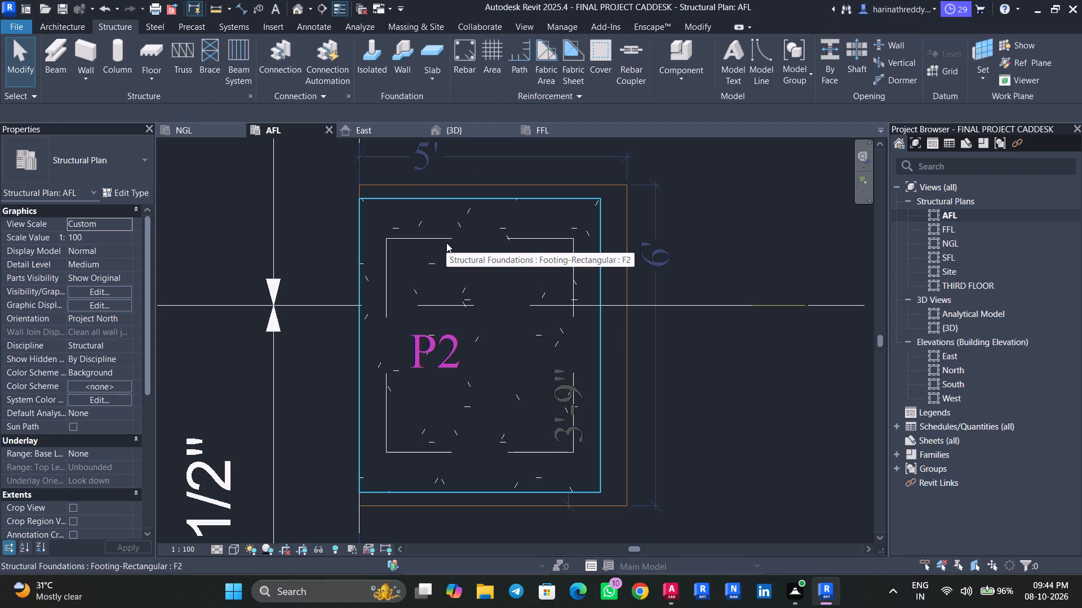
{"action": "key", "text": "Tab"}
{"action": "key", "text": "Tab"}
{"action": "left_click", "coordinate": [446, 242]}
{"action": "left_click", "coordinate": [110, 256]}
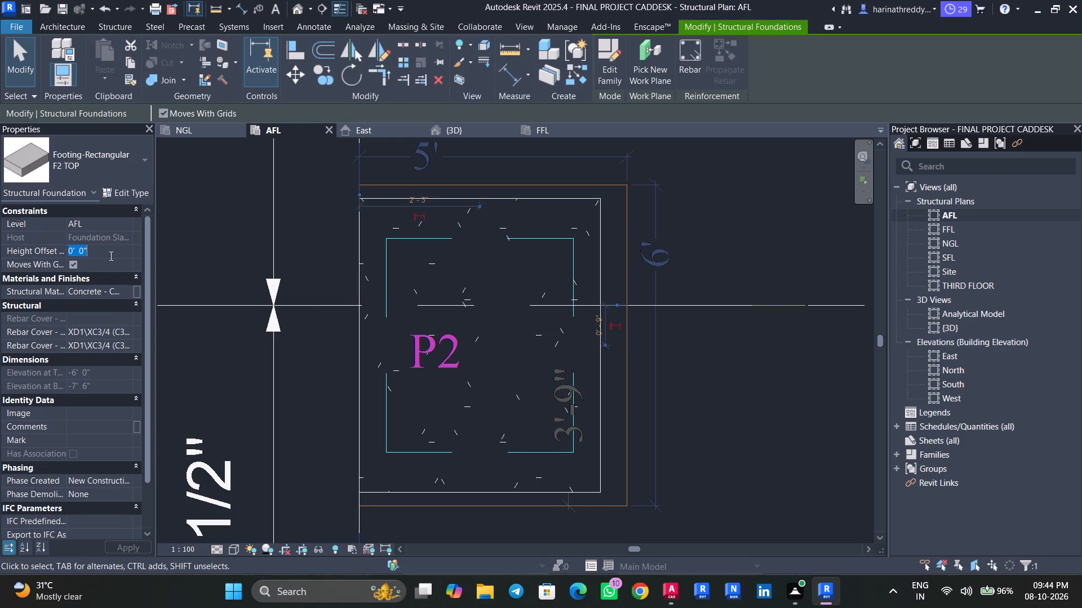
{"action": "type", "text": "1'6\""}
{"action": "key", "text": "Return"}
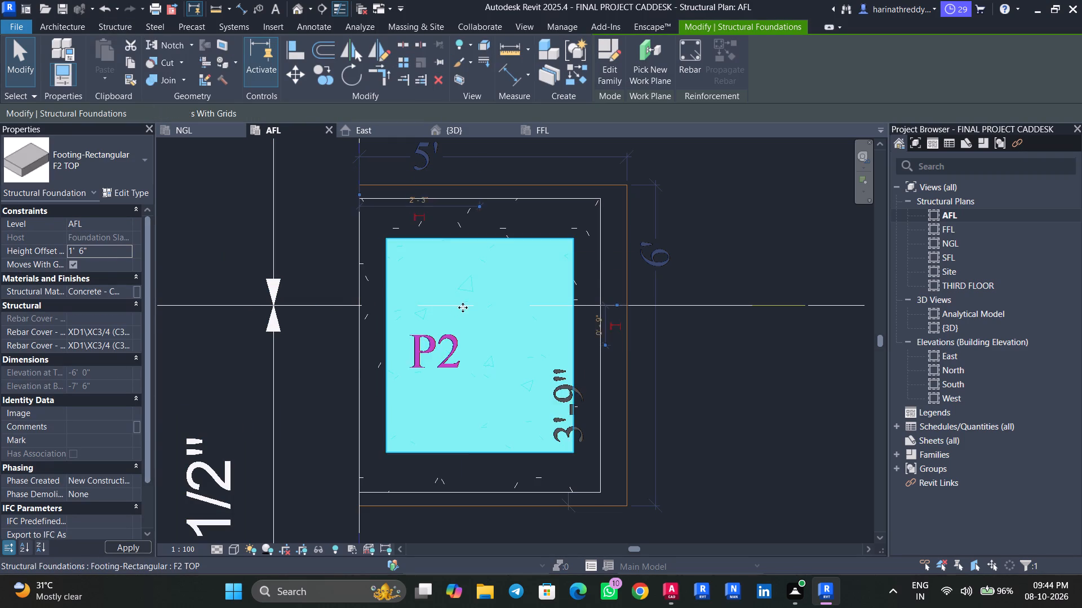
{"action": "key", "text": "Escape"}
{"action": "key", "text": "Escape"}
Align the F2 TOP step's outer edge with the PCC slab edge along grid 1 at grid C.
{"action": "type", "text": "al"}
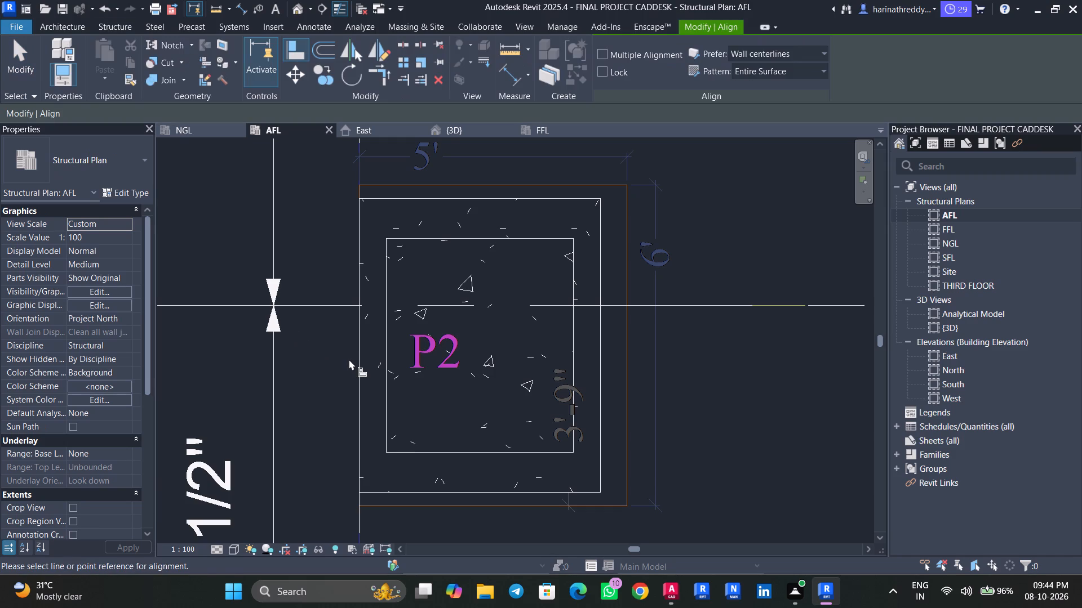
{"action": "left_click", "coordinate": [361, 356]}
{"action": "left_click", "coordinate": [387, 359]}
{"action": "key", "text": "Escape"}
{"action": "key", "text": "Escape"}
{"action": "key", "text": "Escape"}
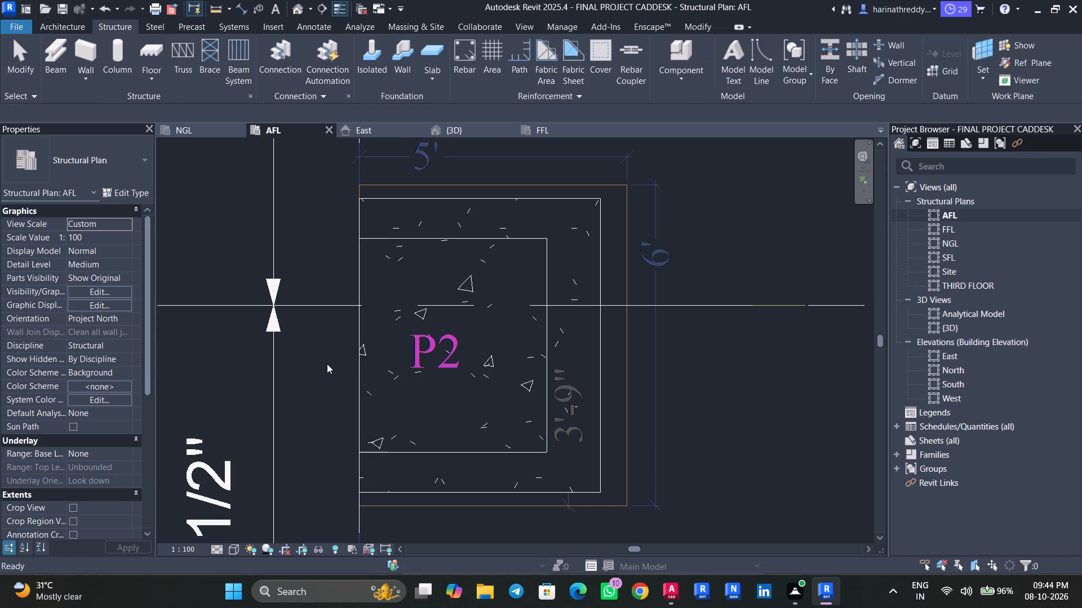
Examine the footings placed along grids A to C and the remaining PCC slabs on grids C to E.
{"action": "scroll", "coordinate": [328, 364], "scroll_direction": "down", "scroll_amount": 11}
{"action": "middle_click_drag", "start_coordinate": [414, 403], "coordinate": [417, 288]}
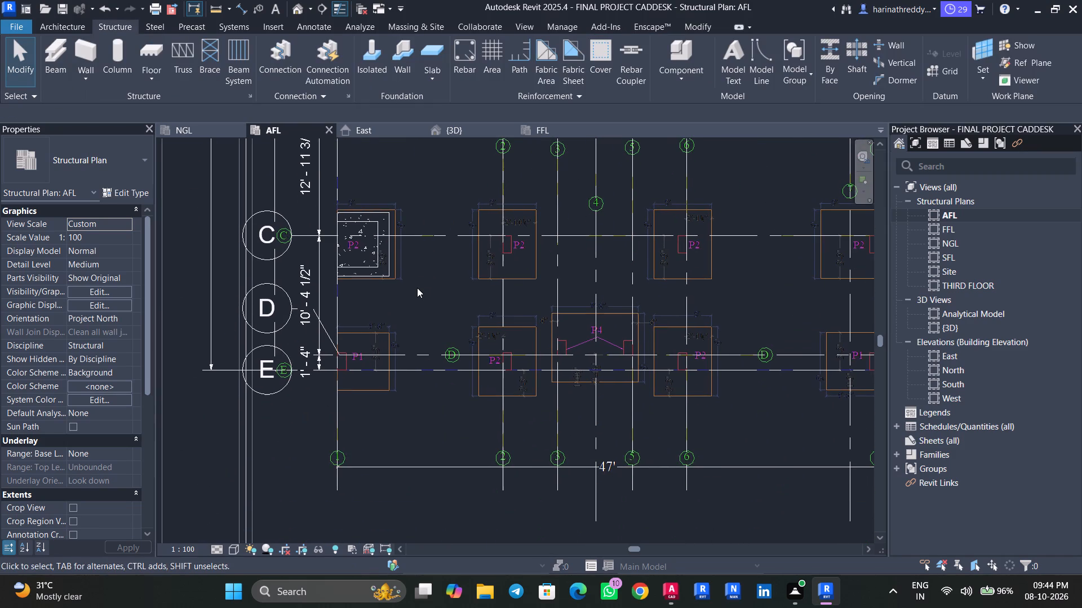
{"action": "scroll", "coordinate": [417, 288], "scroll_direction": "down", "scroll_amount": 3}
{"action": "middle_click_drag", "start_coordinate": [417, 288], "coordinate": [419, 396]}
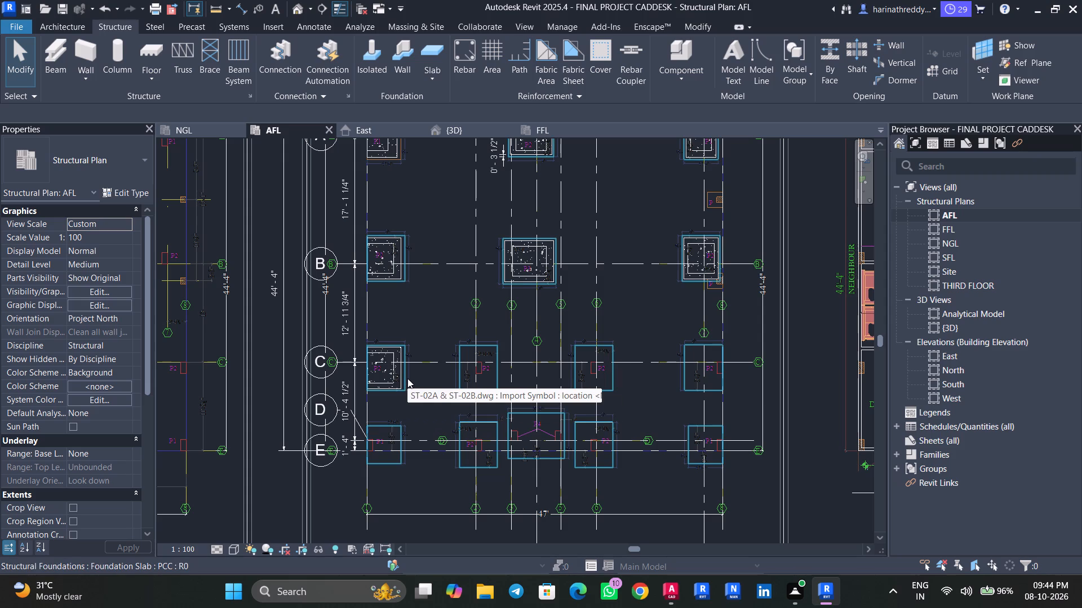
{"action": "scroll", "coordinate": [428, 476], "scroll_direction": "up", "scroll_amount": 6}
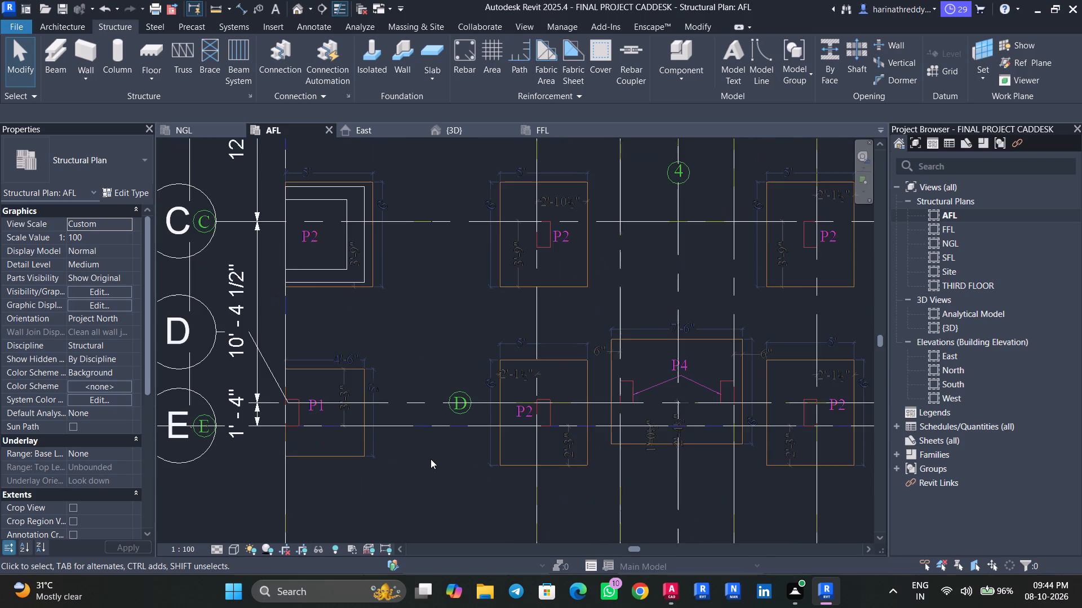
{"action": "middle_click_drag", "start_coordinate": [432, 455], "coordinate": [276, 505]}
{"action": "middle_click_drag", "start_coordinate": [686, 354], "coordinate": [388, 512]}
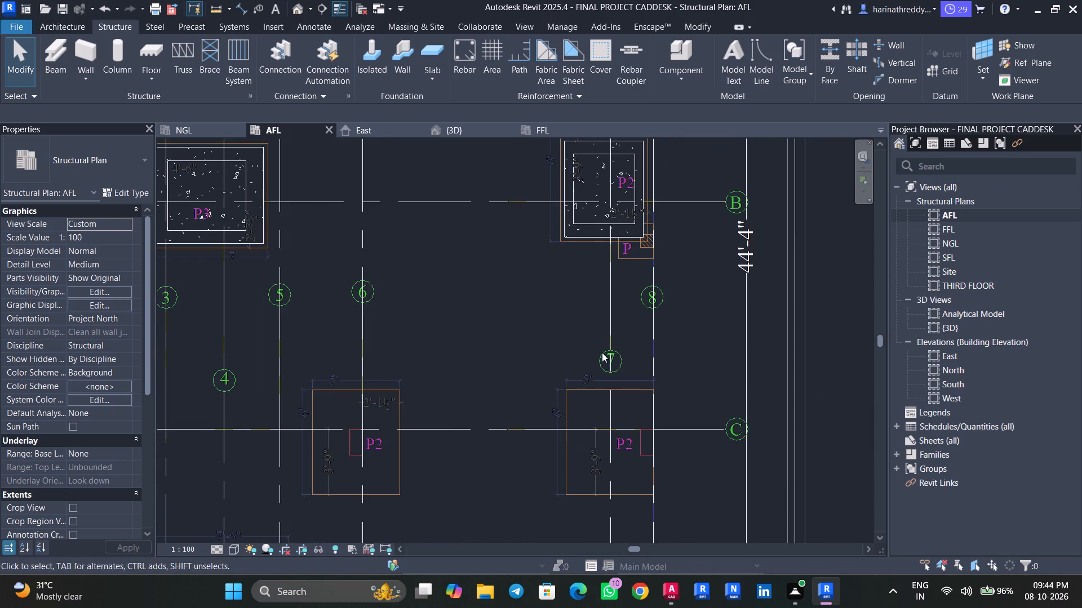
{"action": "middle_click_drag", "start_coordinate": [598, 291], "coordinate": [531, 400]}
{"action": "middle_click_drag", "start_coordinate": [438, 422], "coordinate": [521, 369]}
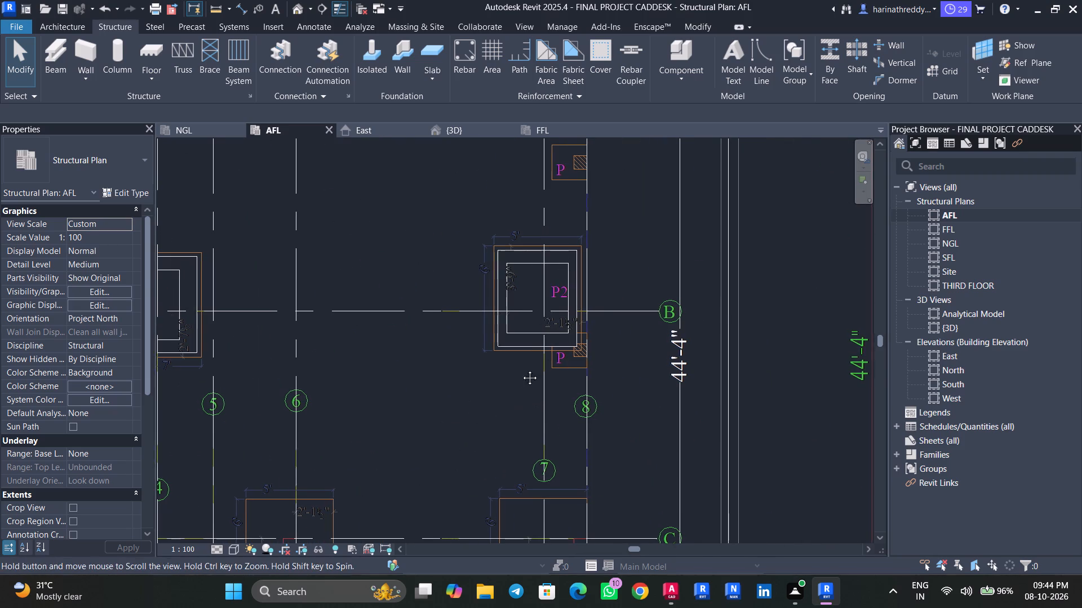
{"action": "middle_click_drag", "start_coordinate": [521, 369], "coordinate": [593, 321]}
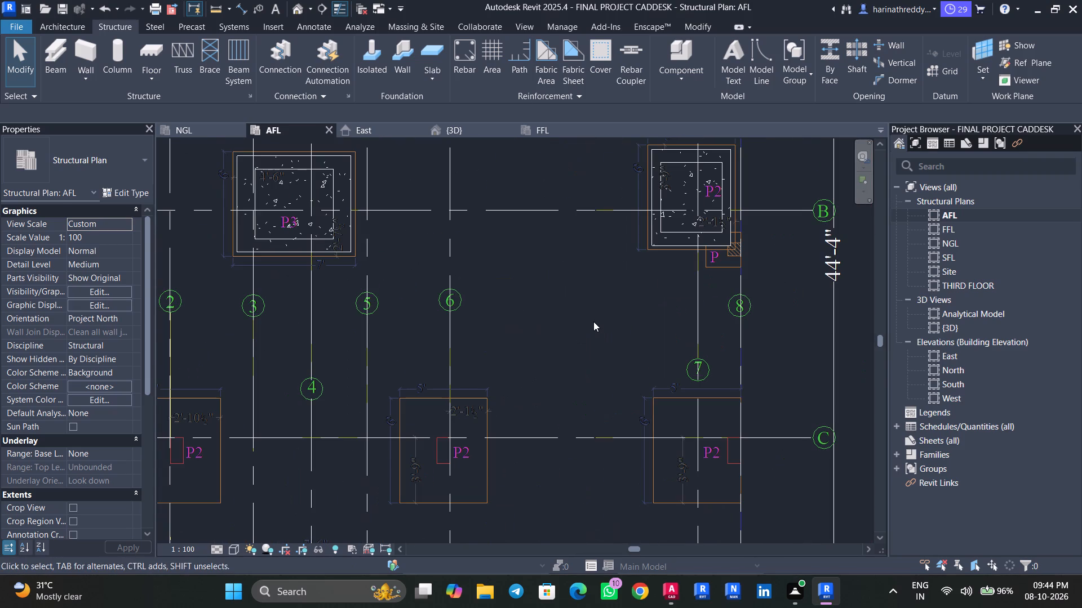
{"action": "middle_click_drag", "start_coordinate": [553, 343], "coordinate": [655, 468]}
{"action": "middle_click_drag", "start_coordinate": [625, 404], "coordinate": [624, 514]}
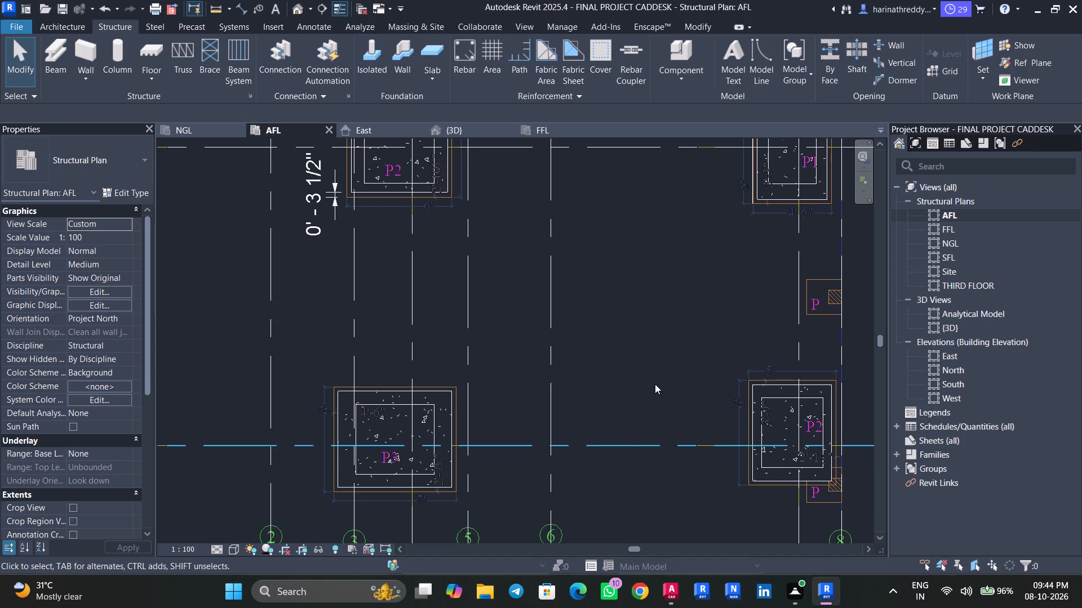
{"action": "middle_click_drag", "start_coordinate": [655, 384], "coordinate": [726, 278]}
{"action": "scroll", "coordinate": [695, 329], "scroll_direction": "up", "scroll_amount": 1}
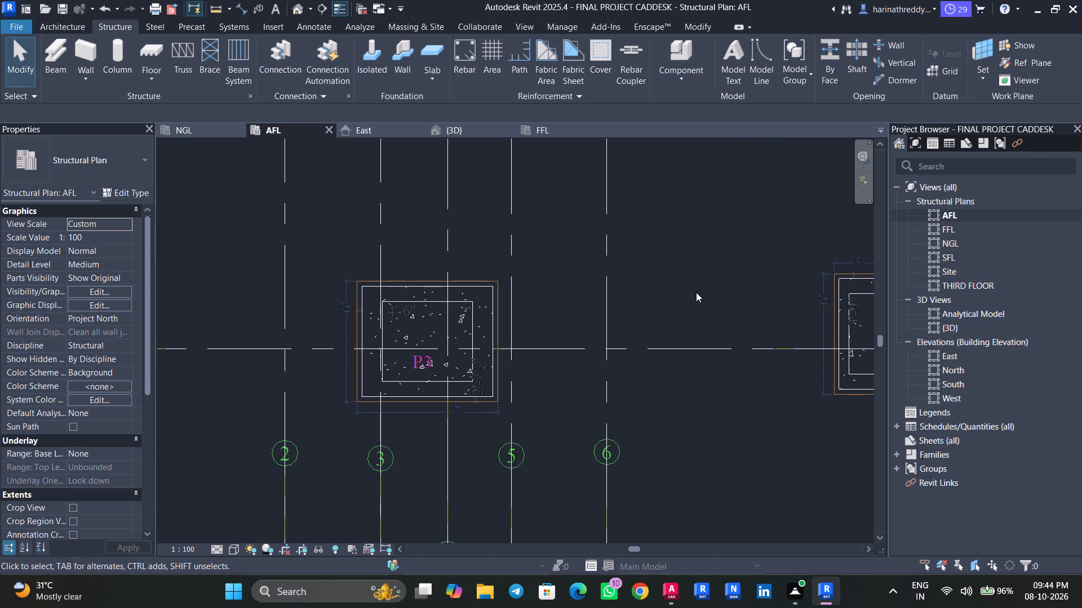
Place an F1 isolated footing over the P1 PCC slab at grids E and 1.
{"action": "middle_click_drag", "start_coordinate": [684, 387], "coordinate": [783, 173]}
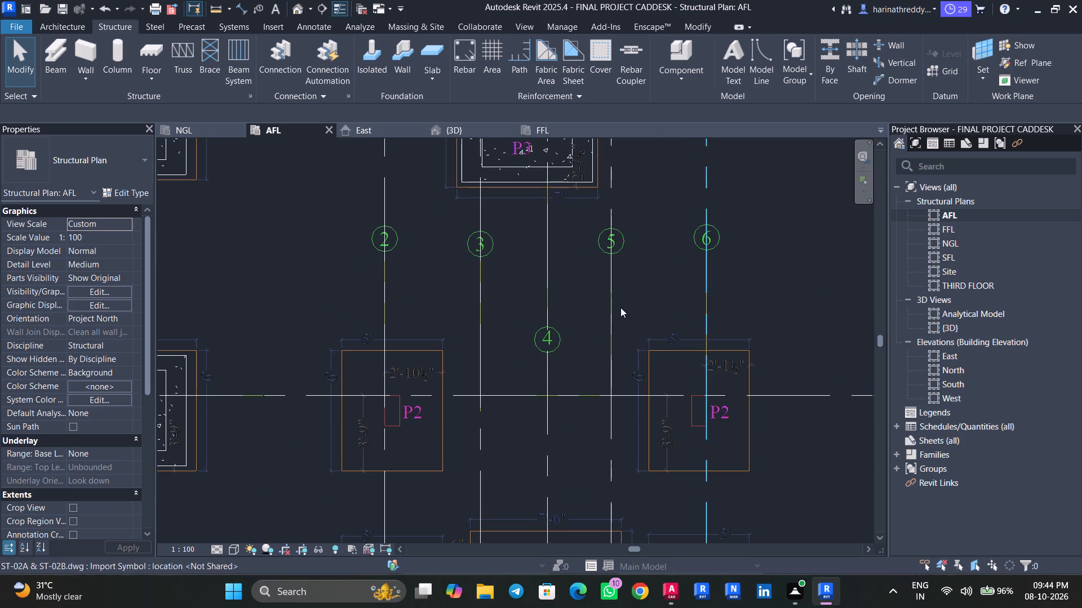
{"action": "middle_click_drag", "start_coordinate": [312, 329], "coordinate": [488, 200]}
{"action": "middle_click_drag", "start_coordinate": [410, 340], "coordinate": [504, 213]}
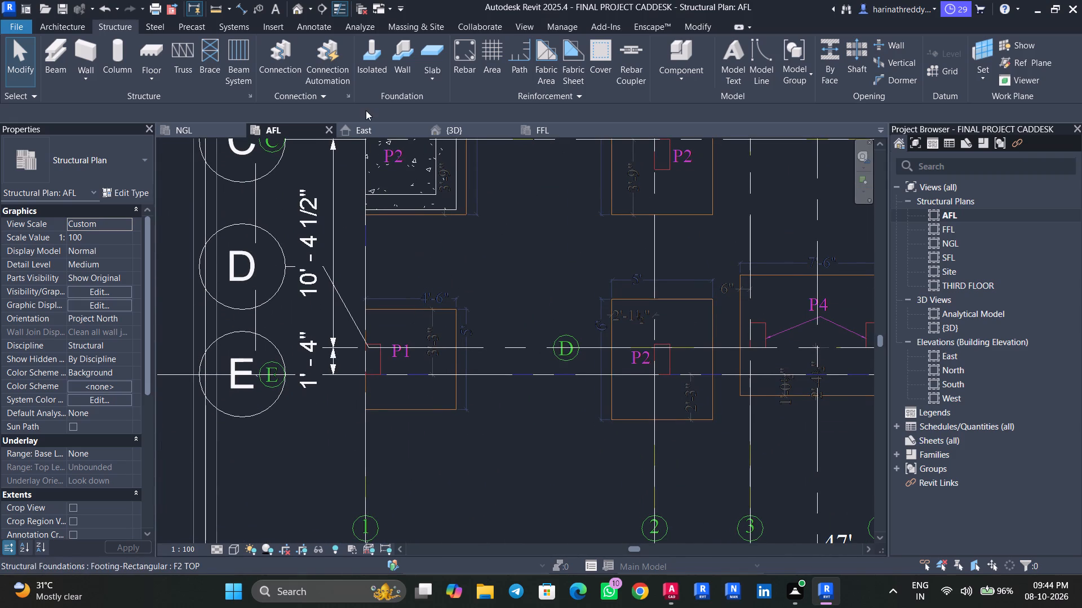
{"action": "left_click", "coordinate": [366, 74]}
{"action": "left_click", "coordinate": [91, 166]}
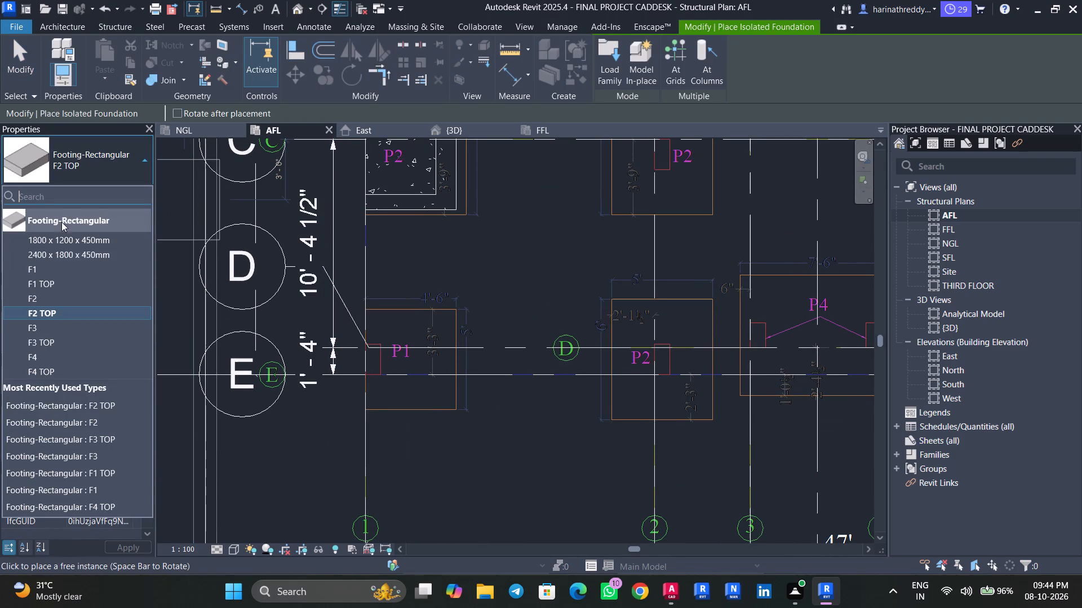
{"action": "left_click", "coordinate": [24, 270]}
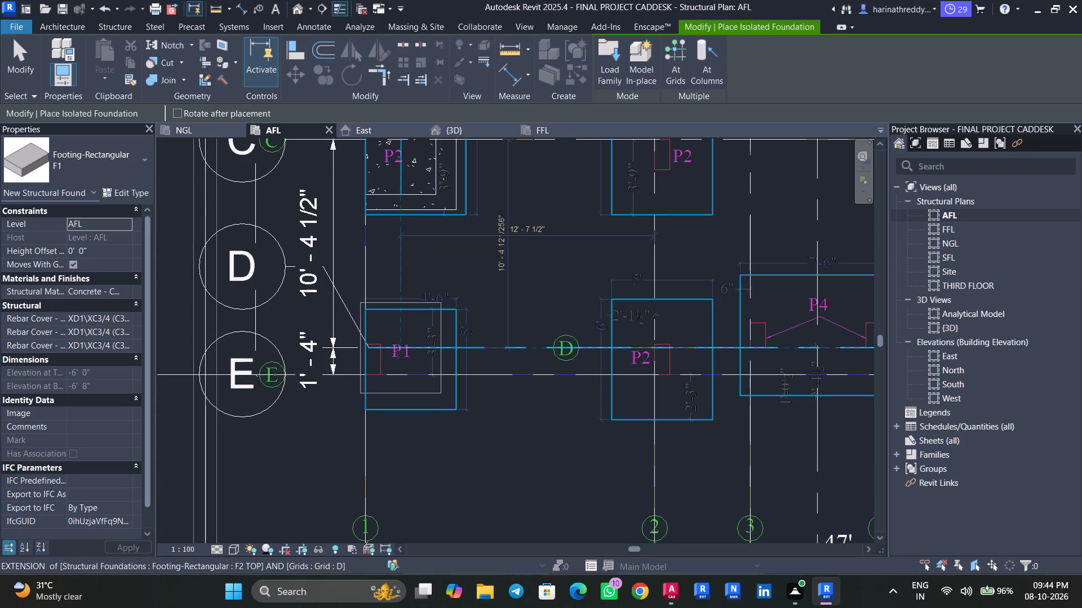
{"action": "scroll", "coordinate": [397, 364], "scroll_direction": "up", "scroll_amount": 1}
{"action": "scroll", "coordinate": [397, 364], "scroll_direction": "down", "scroll_amount": 1}
{"action": "scroll", "coordinate": [397, 364], "scroll_direction": "up", "scroll_amount": 4}
{"action": "scroll", "coordinate": [397, 364], "scroll_direction": "down", "scroll_amount": 2}
{"action": "scroll", "coordinate": [402, 340], "scroll_direction": "up", "scroll_amount": 7}
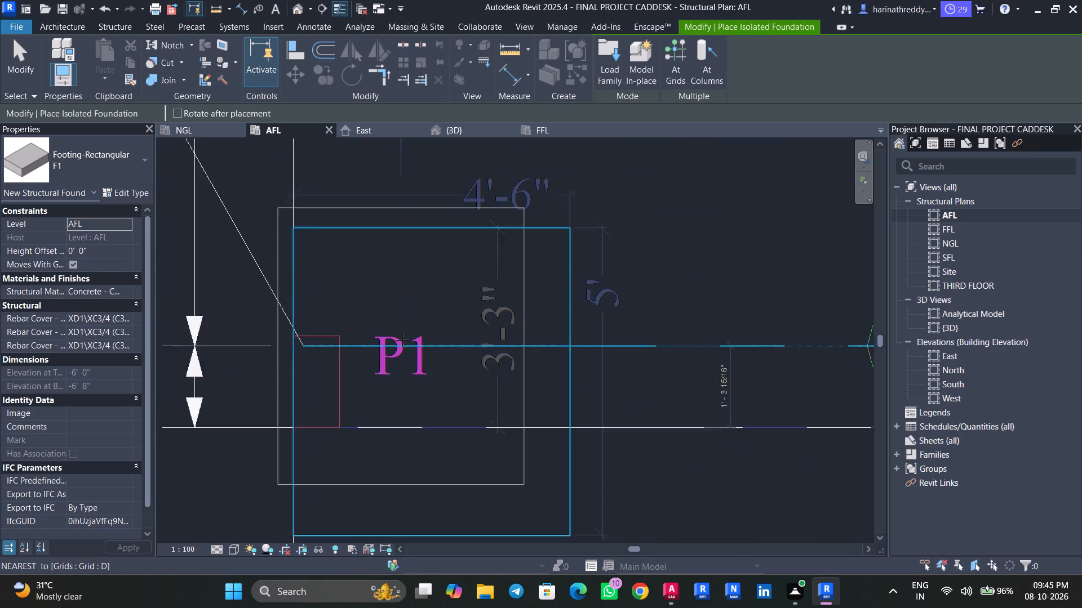
{"action": "scroll", "coordinate": [402, 340], "scroll_direction": "up", "scroll_amount": 1}
{"action": "middle_click_drag", "start_coordinate": [369, 405], "coordinate": [436, 301]}
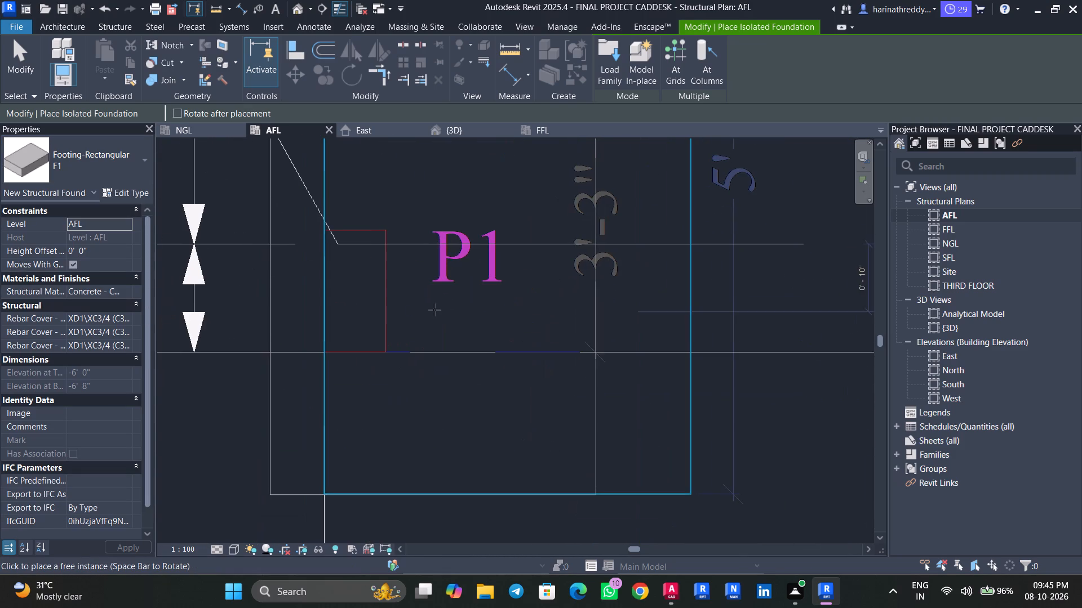
{"action": "scroll", "coordinate": [453, 294], "scroll_direction": "down", "scroll_amount": 4}
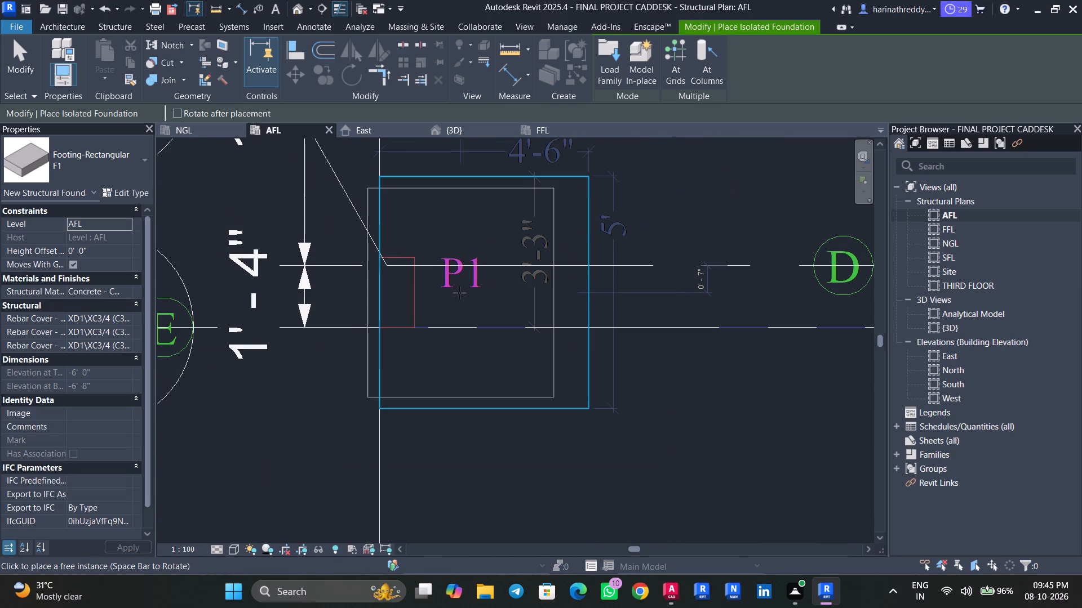
{"action": "left_click", "coordinate": [459, 293]}
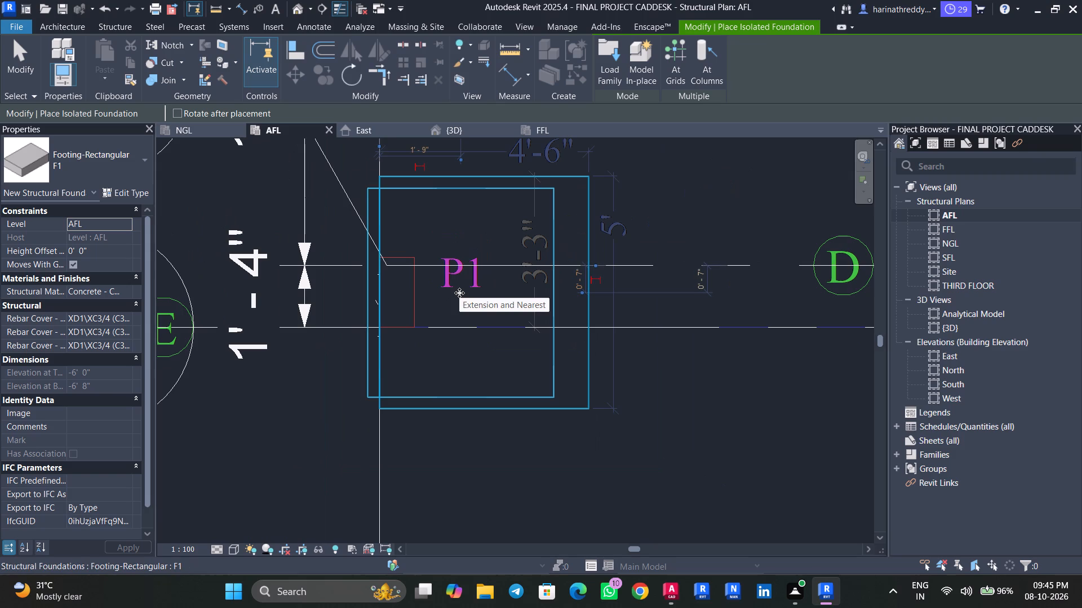
{"action": "key", "text": "Escape"}
{"action": "key", "text": "Escape"}
{"action": "key", "text": "Escape"}
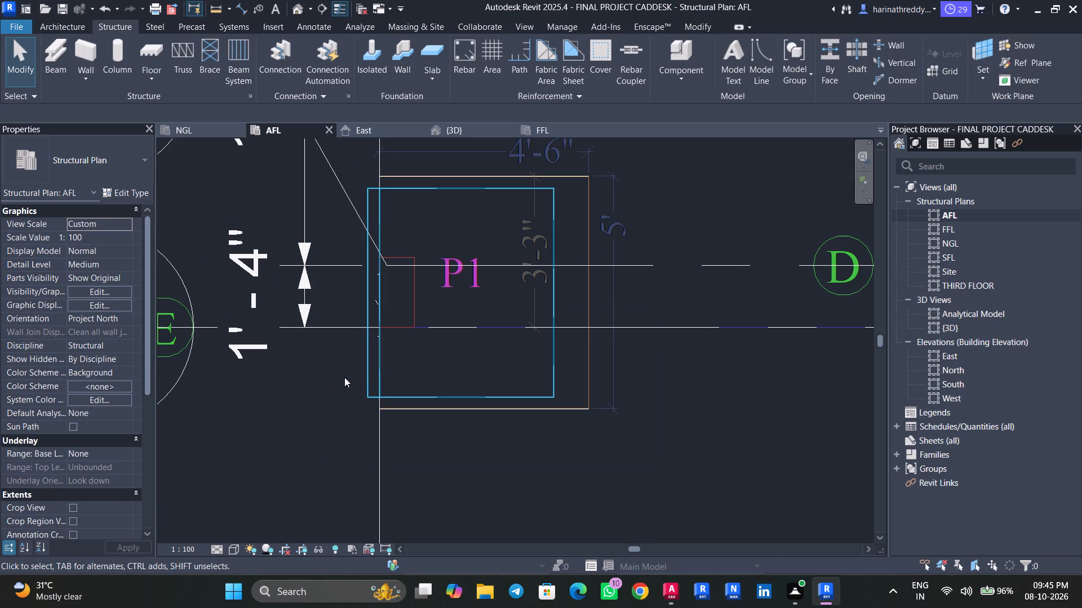
Set the height offset of the F1 footing at grids E and 1 to 6".
{"action": "left_click", "coordinate": [365, 379]}
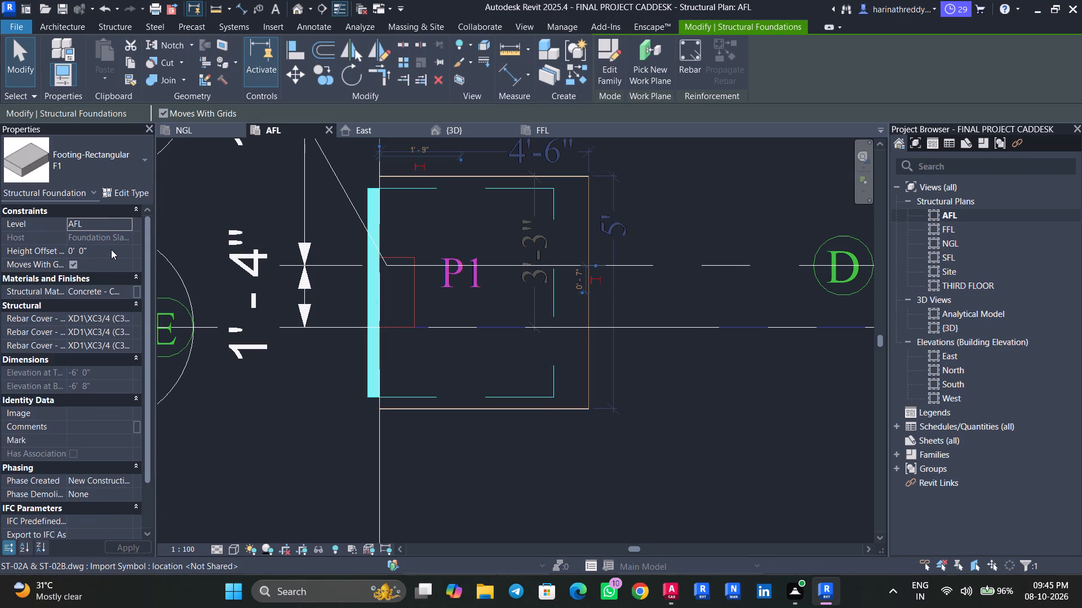
{"action": "left_click", "coordinate": [111, 249]}
{"action": "type", "text": "6\""}
{"action": "key", "text": "Return"}
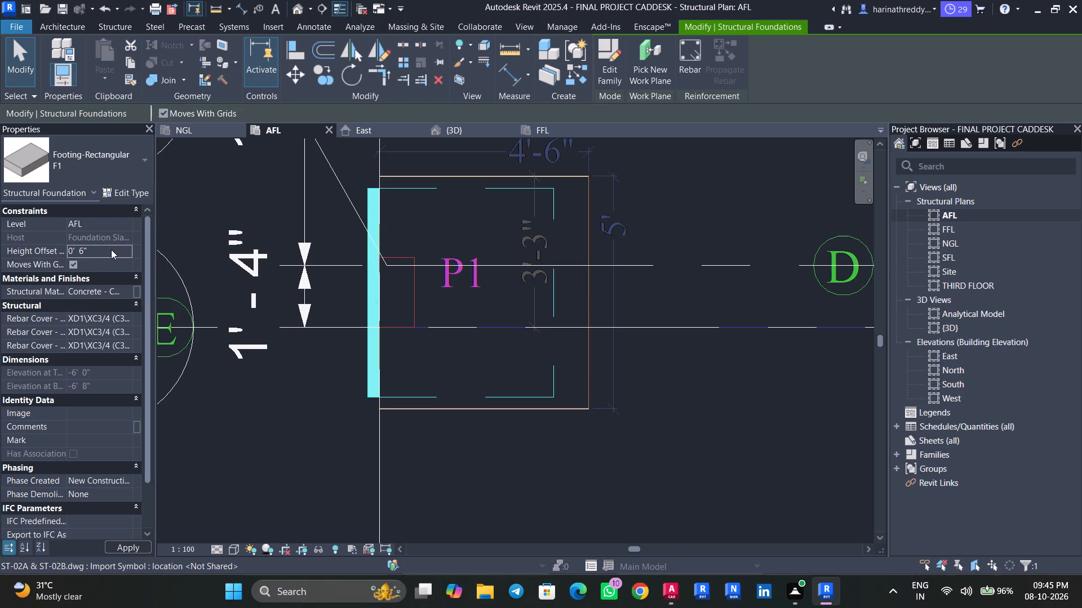
{"action": "key", "text": "Escape"}
{"action": "key", "text": "Escape"}
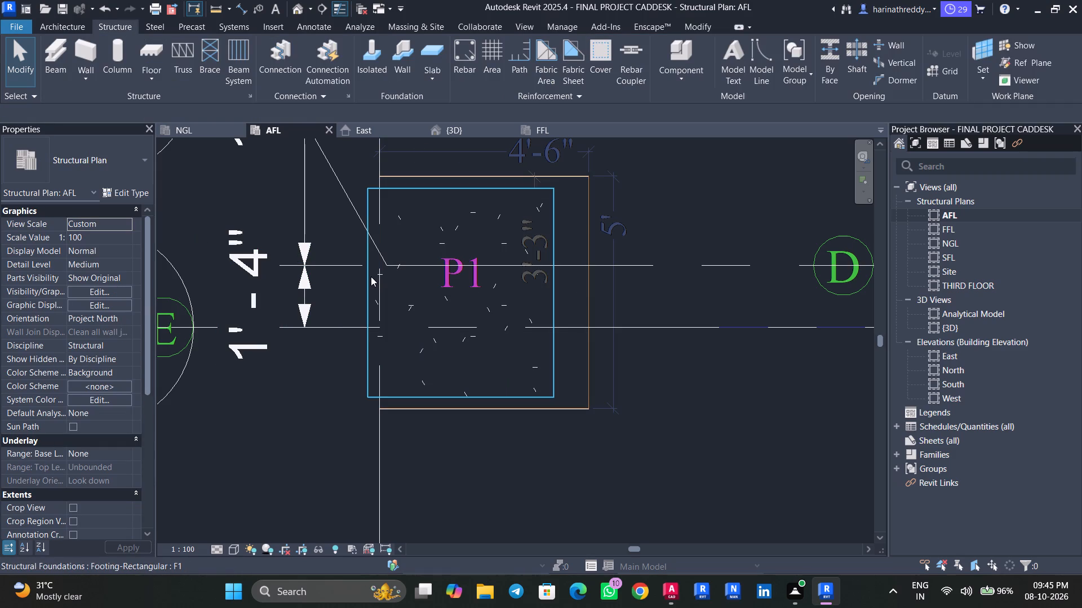
Align the F1 footing's outer edge with the PCC slab edge along grid 1 at grid E.
{"action": "type", "text": "al"}
{"action": "left_click", "coordinate": [376, 260]}
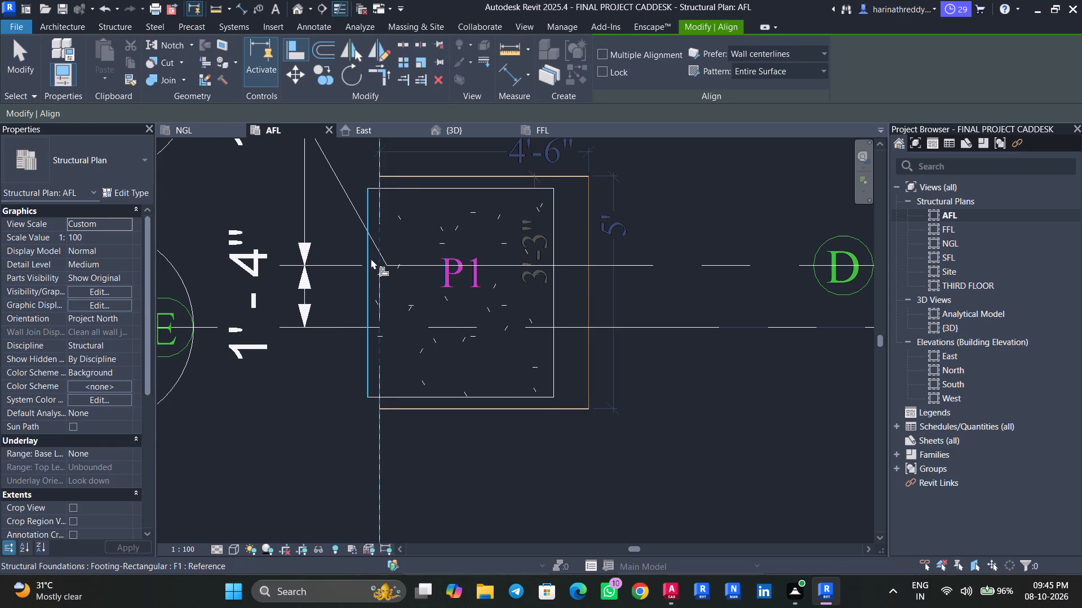
{"action": "left_click", "coordinate": [368, 258]}
{"action": "key", "text": "Escape"}
{"action": "key", "text": "Escape"}
{"action": "key", "text": "Escape"}
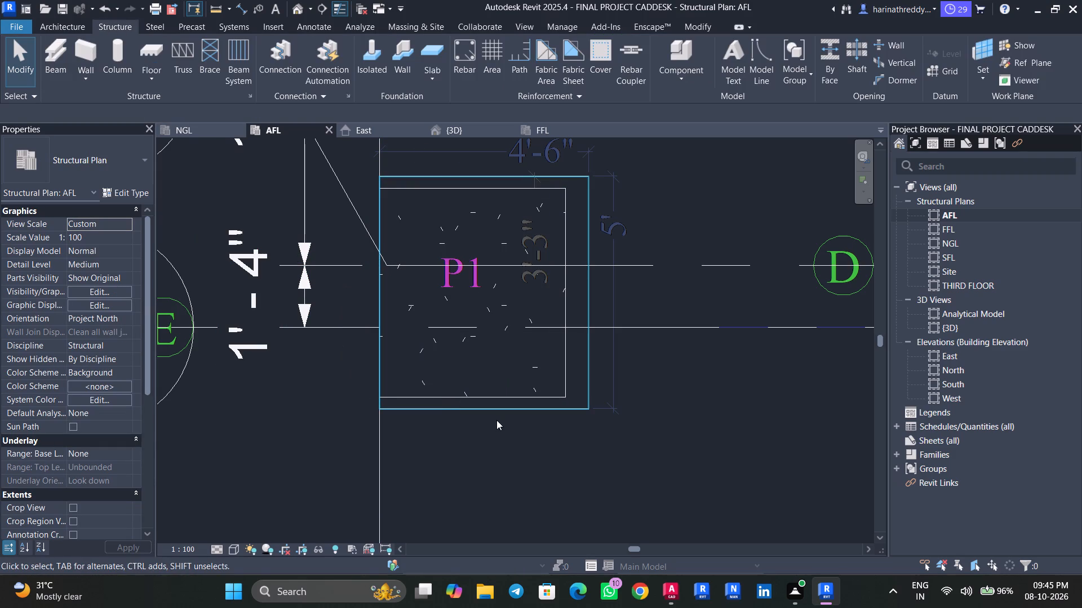
Check the gaps between the F1 footing and the PCC slab on its three free sides with aligned dimensions.
{"action": "scroll", "coordinate": [501, 426], "scroll_direction": "up", "scroll_amount": 1}
{"action": "middle_click_drag", "start_coordinate": [502, 431], "coordinate": [498, 453]}
{"action": "scroll", "coordinate": [498, 453], "scroll_direction": "up", "scroll_amount": 1}
{"action": "middle_click_drag", "start_coordinate": [497, 455], "coordinate": [482, 522]}
{"action": "scroll", "coordinate": [482, 523], "scroll_direction": "up", "scroll_amount": 1}
{"action": "scroll", "coordinate": [483, 523], "scroll_direction": "down", "scroll_amount": 1}
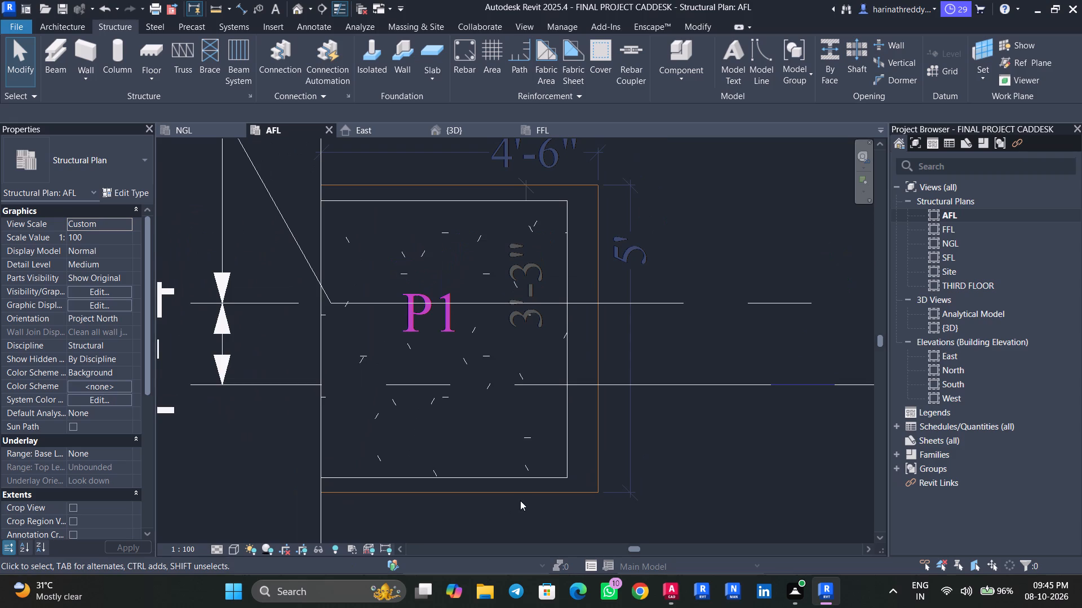
{"action": "type", "text": "di"}
{"action": "left_click", "coordinate": [444, 496]}
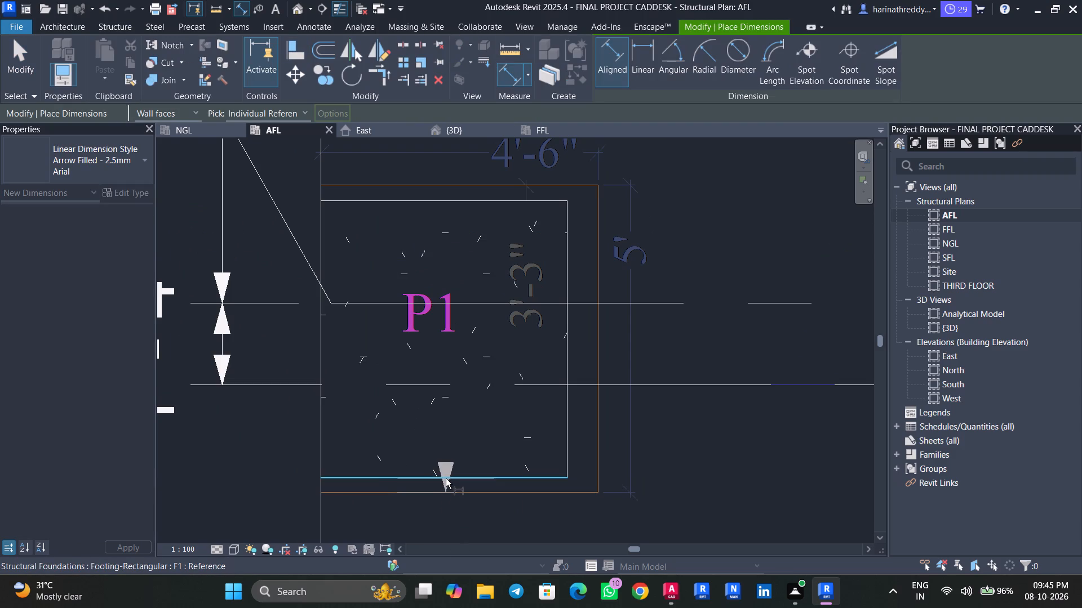
{"action": "left_click", "coordinate": [446, 479]}
{"action": "key", "text": "Escape"}
{"action": "left_click", "coordinate": [487, 200]}
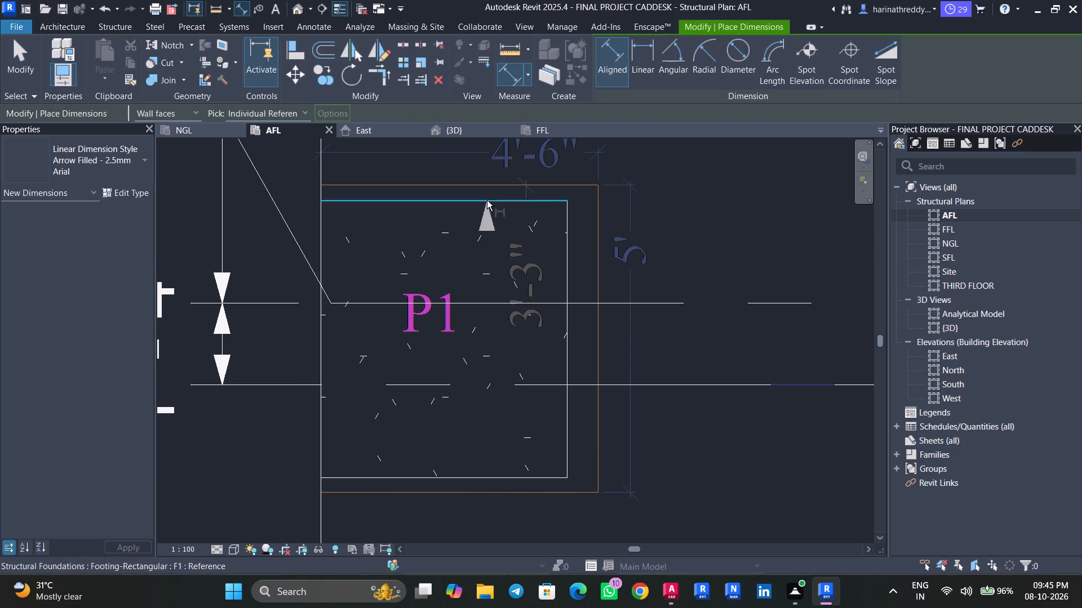
{"action": "left_click", "coordinate": [490, 185]}
{"action": "key", "text": "Escape"}
{"action": "left_click", "coordinate": [571, 260]}
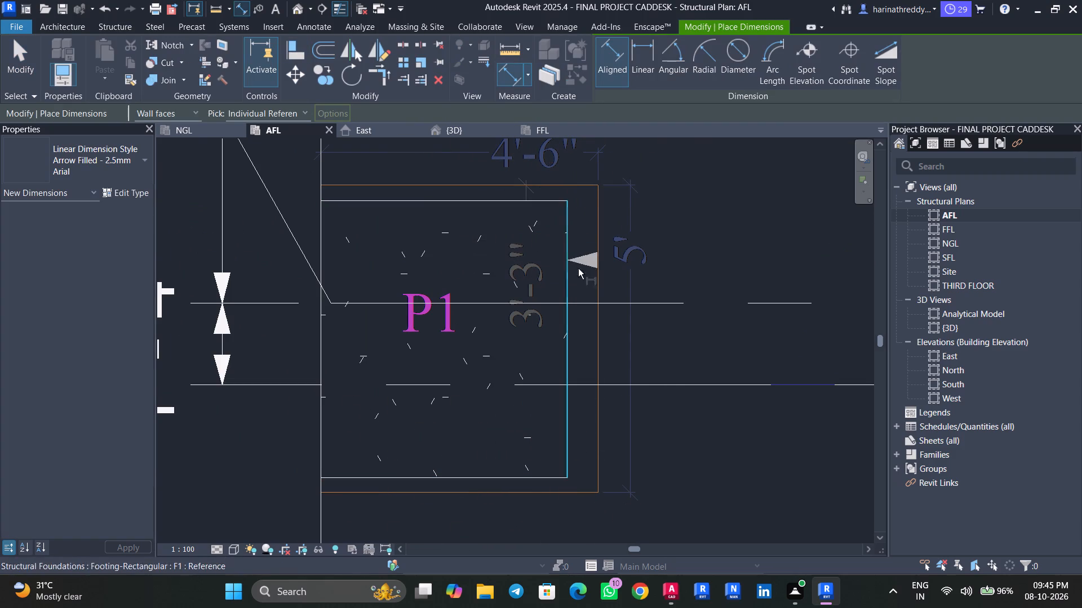
{"action": "left_click", "coordinate": [599, 273]}
{"action": "key", "text": "Escape"}
{"action": "key", "text": "Escape"}
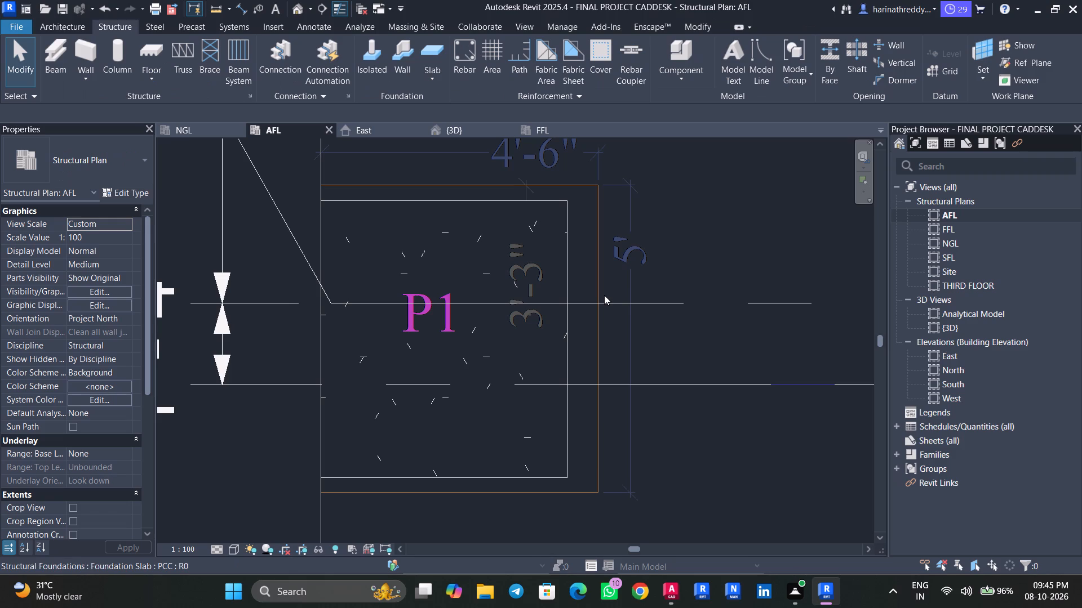
Place an F1 TOP footing centred on the F1 footing at grids E and 1.
{"action": "middle_click_drag", "start_coordinate": [633, 234], "coordinate": [644, 308]}
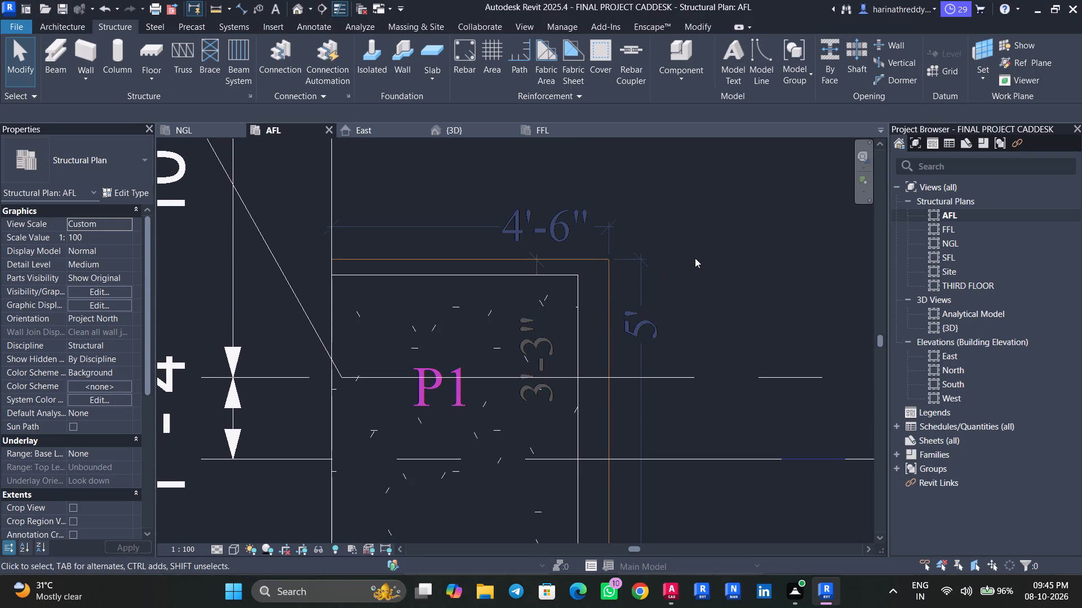
{"action": "left_click", "coordinate": [359, 59]}
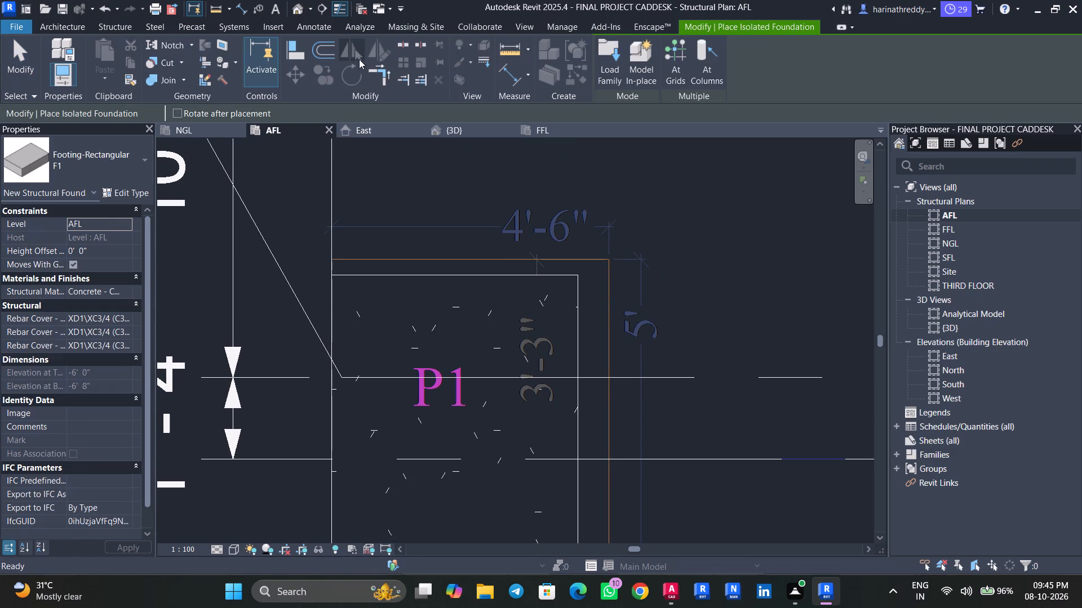
{"action": "left_click", "coordinate": [97, 160]}
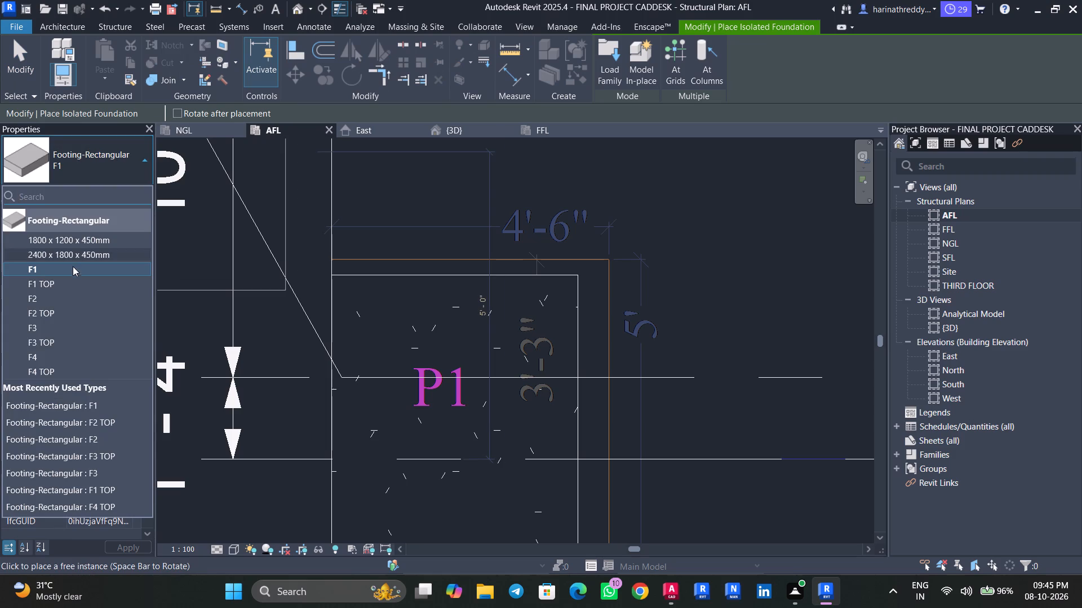
{"action": "left_click", "coordinate": [70, 280]}
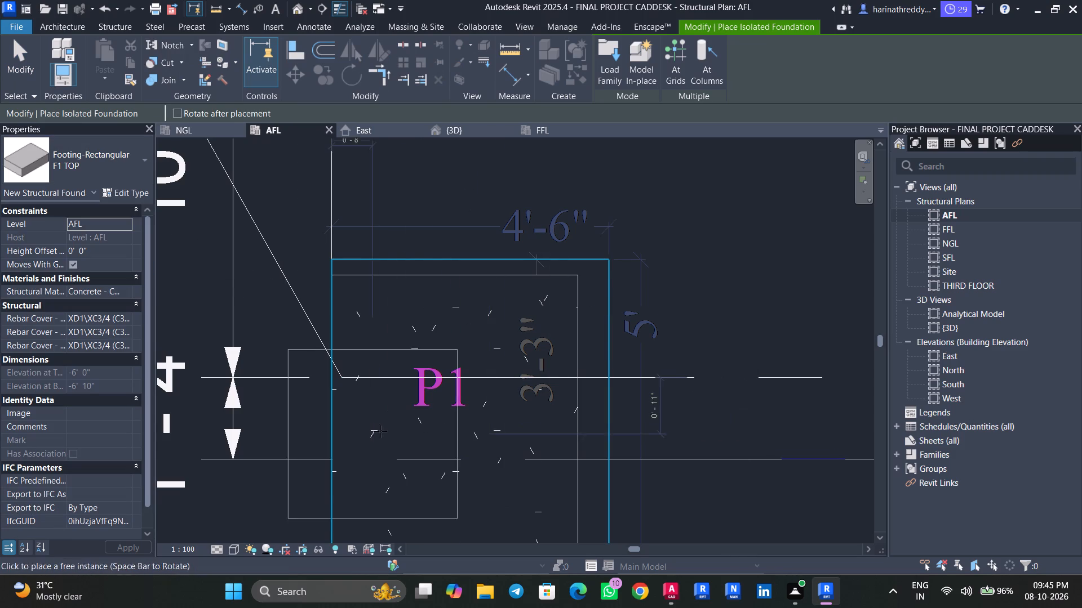
{"action": "middle_click_drag", "start_coordinate": [413, 409], "coordinate": [491, 293]}
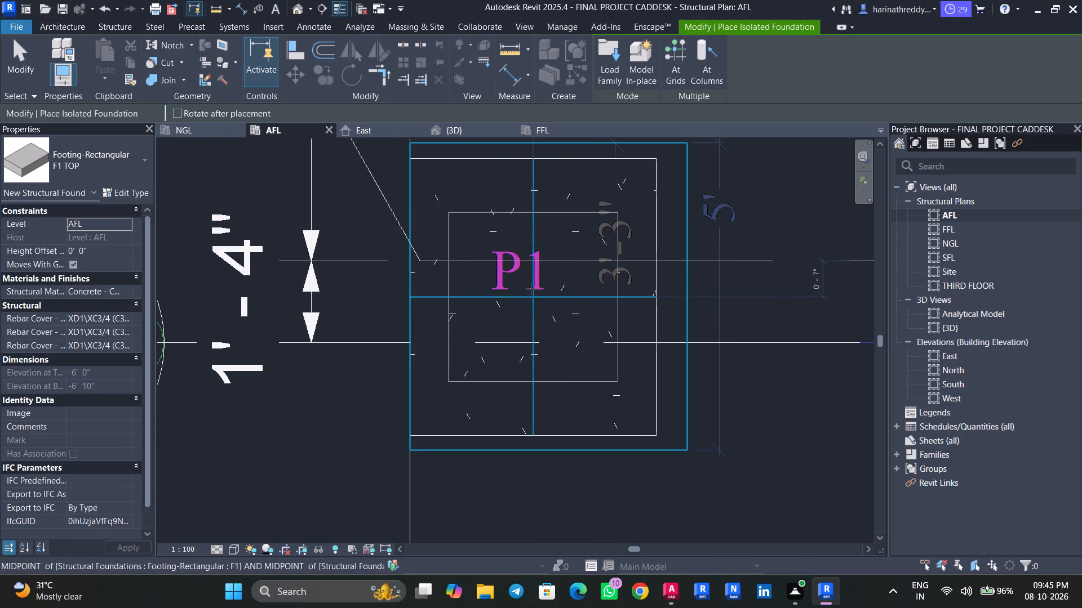
{"action": "left_click", "coordinate": [533, 297]}
{"action": "key", "text": "Escape"}
{"action": "key", "text": "Escape"}
{"action": "key", "text": "Escape"}
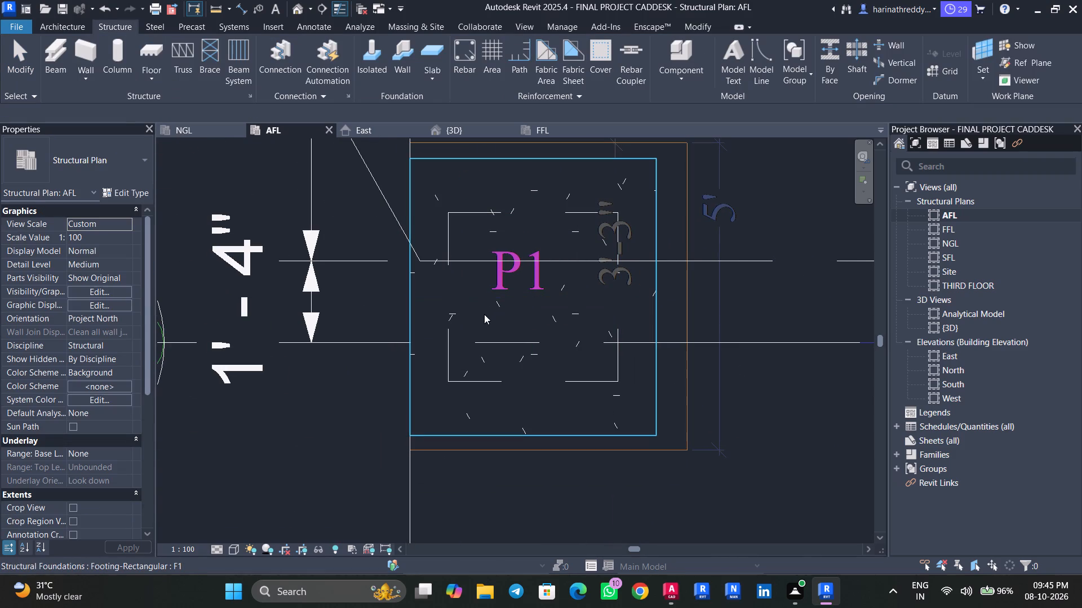
{"action": "key", "text": "Escape"}
Check the foundation thickness in the F1 footing's type properties.
{"action": "left_click", "coordinate": [427, 424]}
{"action": "left_click", "coordinate": [128, 193]}
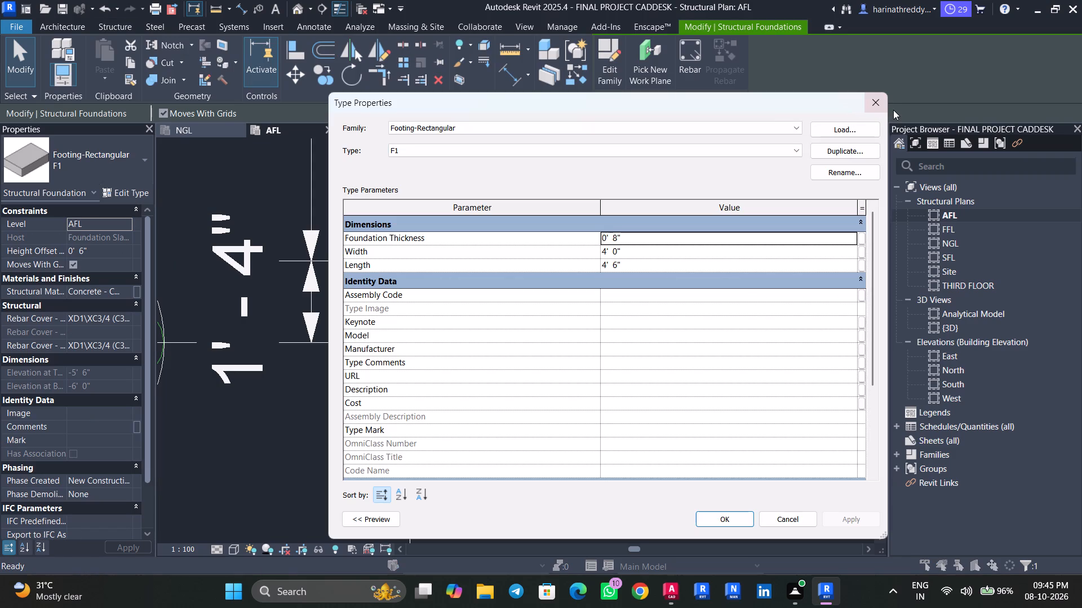
{"action": "left_click", "coordinate": [876, 105]}
{"action": "key", "text": "Escape"}
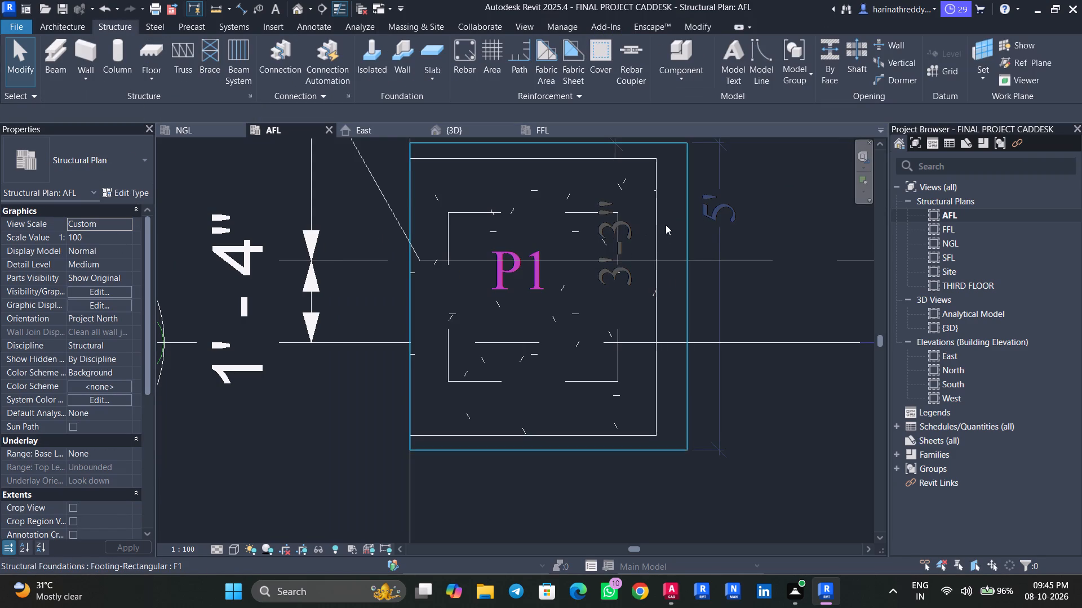
{"action": "left_click", "coordinate": [655, 226]}
{"action": "key", "text": "Escape"}
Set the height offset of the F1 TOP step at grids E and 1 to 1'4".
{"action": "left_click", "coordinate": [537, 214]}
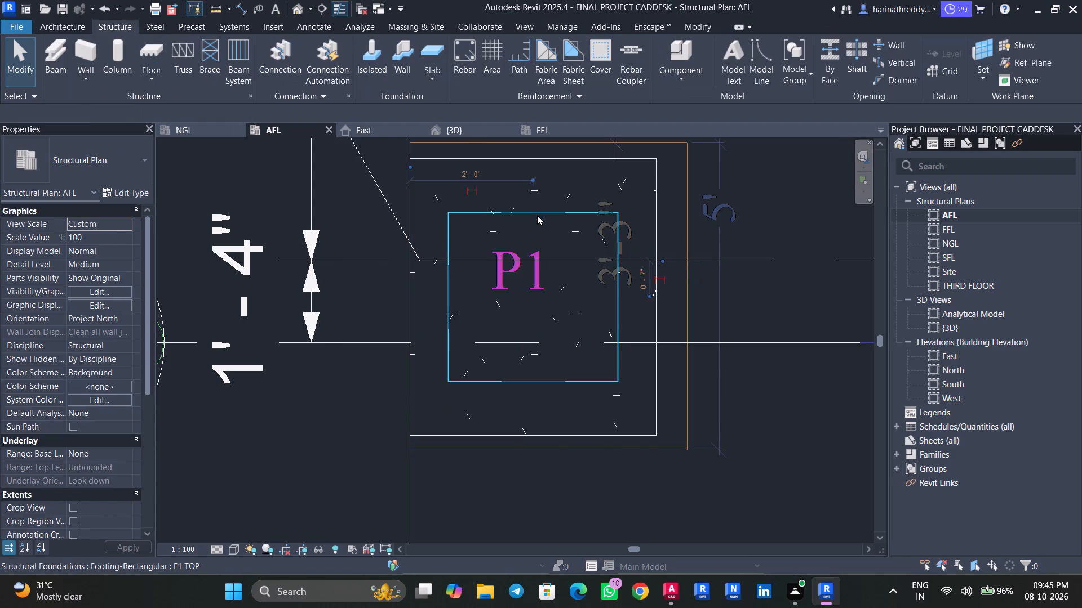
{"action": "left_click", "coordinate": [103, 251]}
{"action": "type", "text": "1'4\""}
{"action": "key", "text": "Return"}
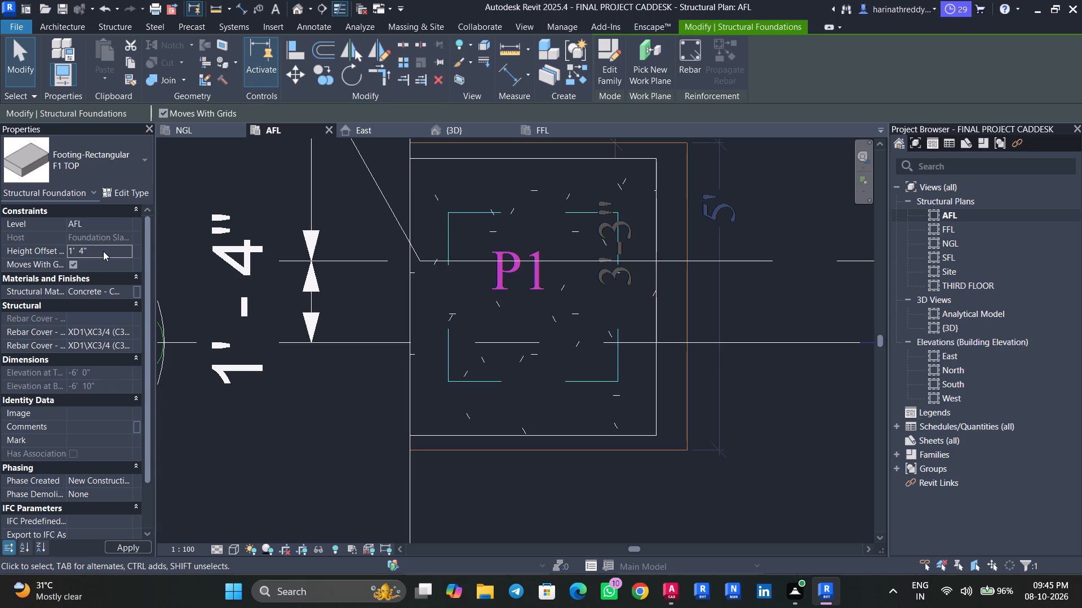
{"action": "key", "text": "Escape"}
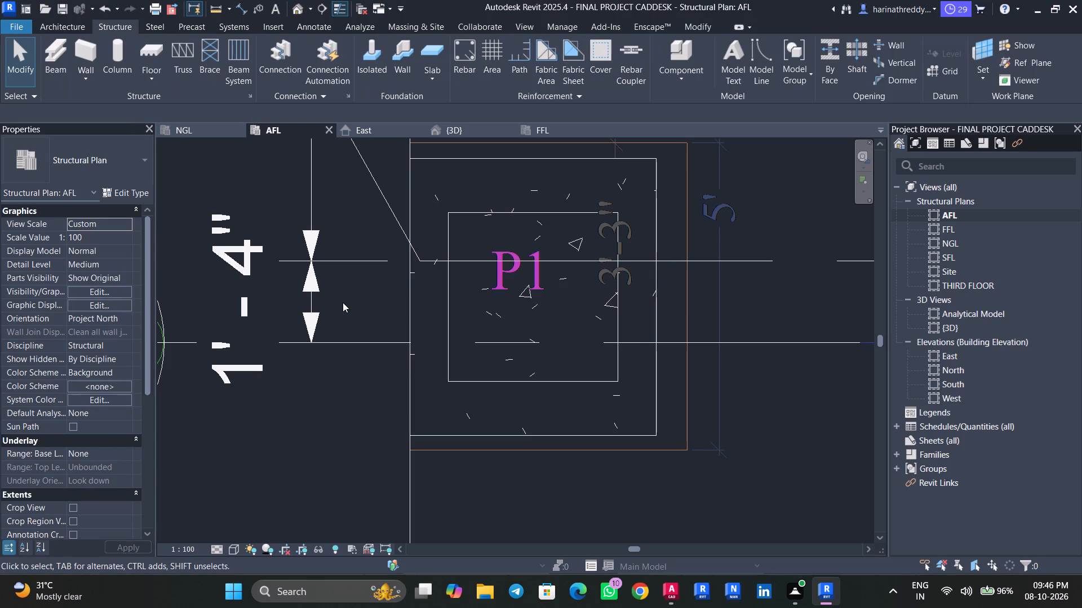
Set the height offset of the F1 TOP step at grids E and 1 to 14" (1'2").
{"action": "left_click", "coordinate": [484, 383]}
{"action": "left_click", "coordinate": [96, 252]}
{"action": "type", "text": "14\""}
{"action": "key", "text": "Return"}
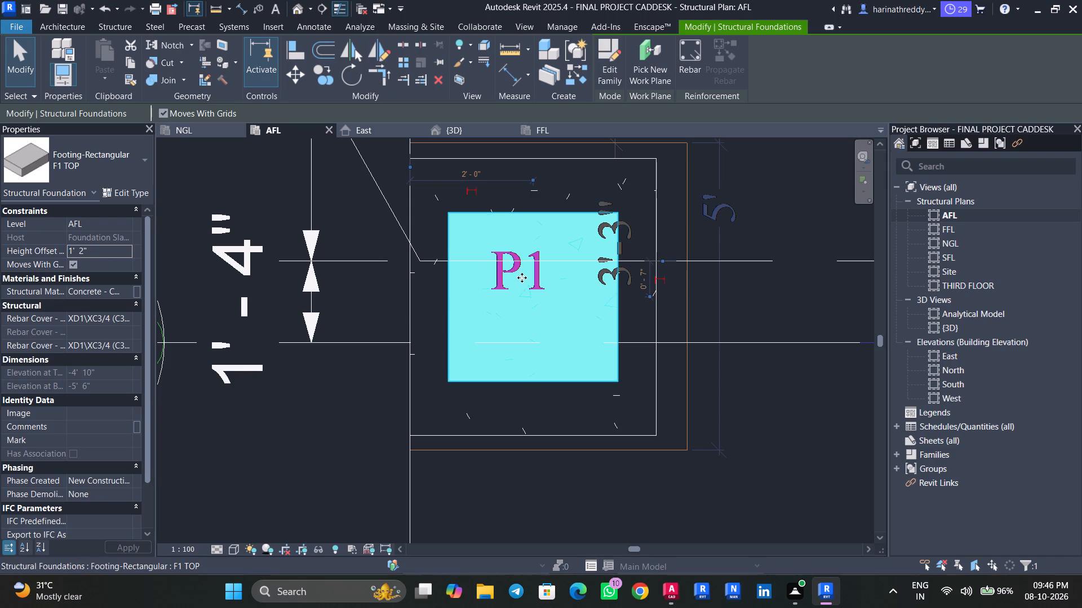
{"action": "key", "text": "Escape"}
{"action": "key", "text": "Escape"}
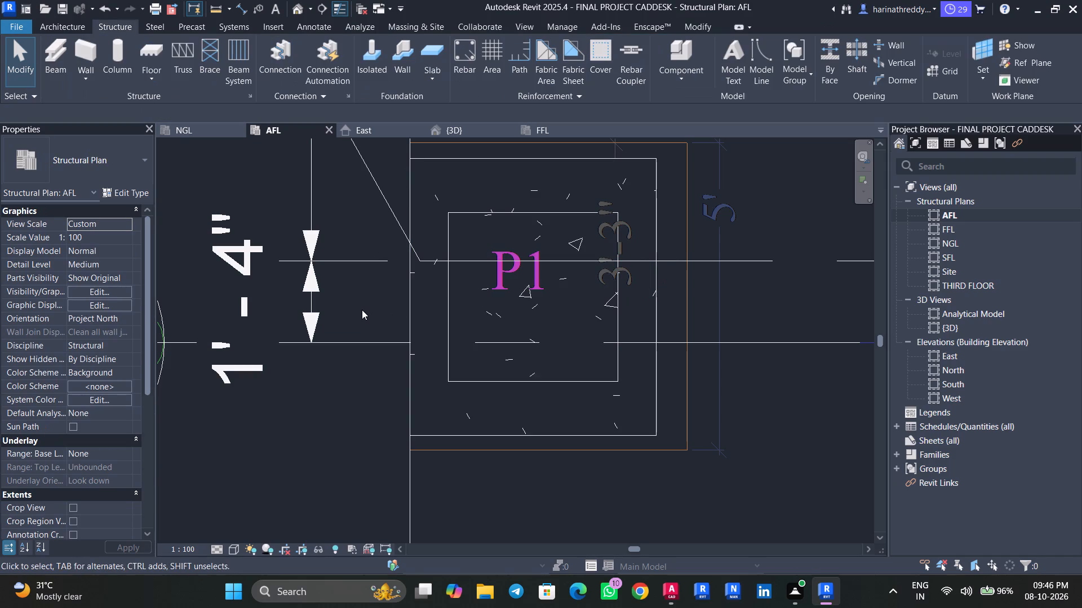
Align the F1 TOP step's outer edge with the PCC slab edge along grid 1 at grid E.
{"action": "type", "text": "al"}
{"action": "left_click", "coordinate": [409, 288]}
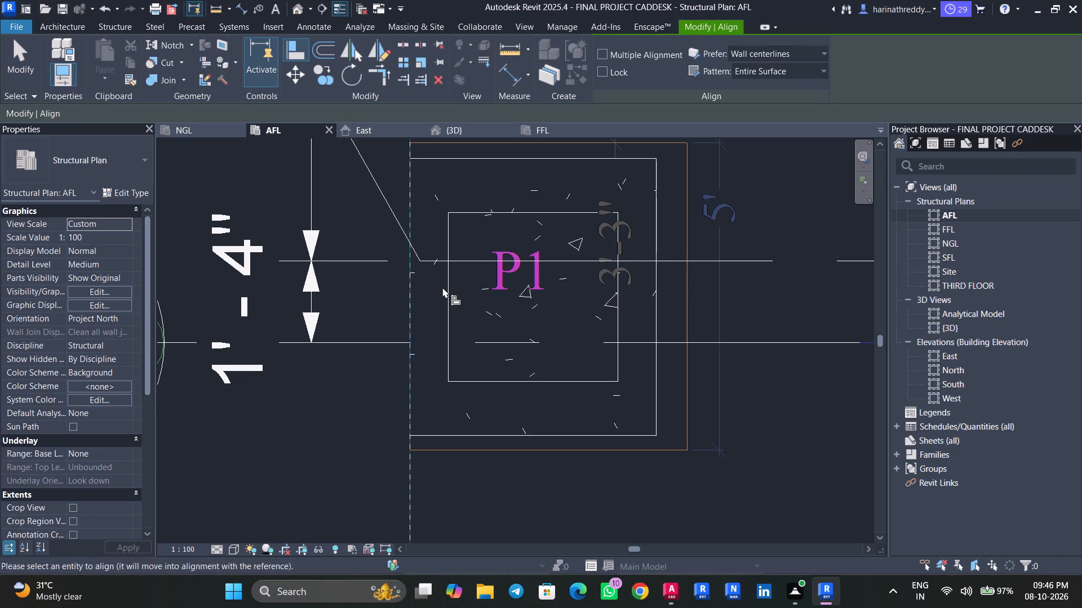
{"action": "left_click", "coordinate": [446, 287]}
{"action": "key", "text": "Escape"}
{"action": "key", "text": "Escape"}
{"action": "key", "text": "Escape"}
{"action": "key", "text": "Escape"}
Temporarily hide the F1 TOP step and the F1 footing at grids E and 1 to expose the P1 column outline.
{"action": "left_click", "coordinate": [434, 285]}
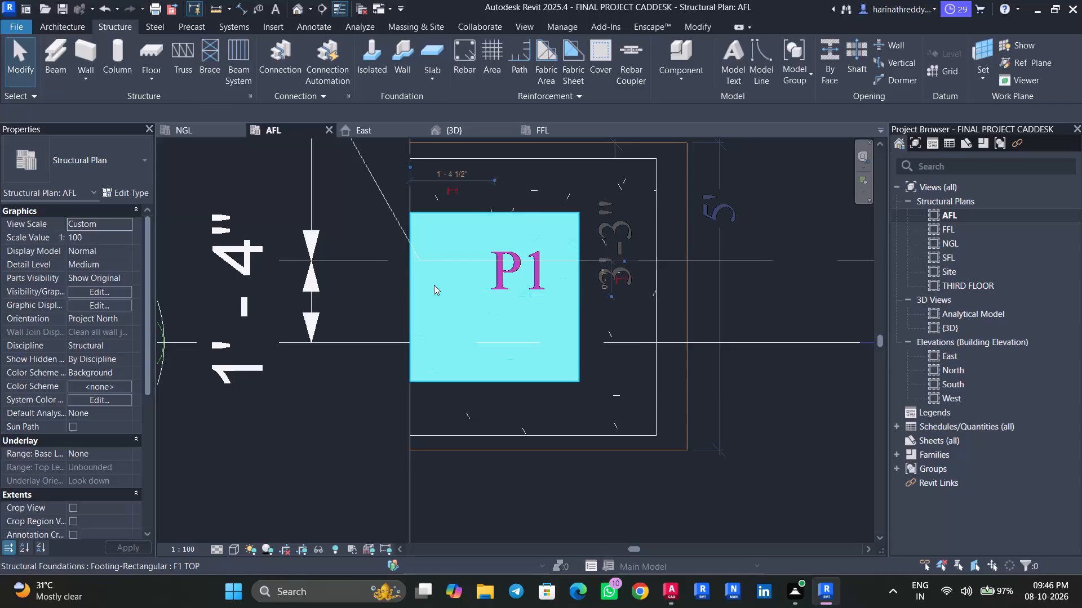
{"action": "type", "text": "hh"}
{"action": "left_click", "coordinate": [438, 281]}
{"action": "type", "text": "hh"}
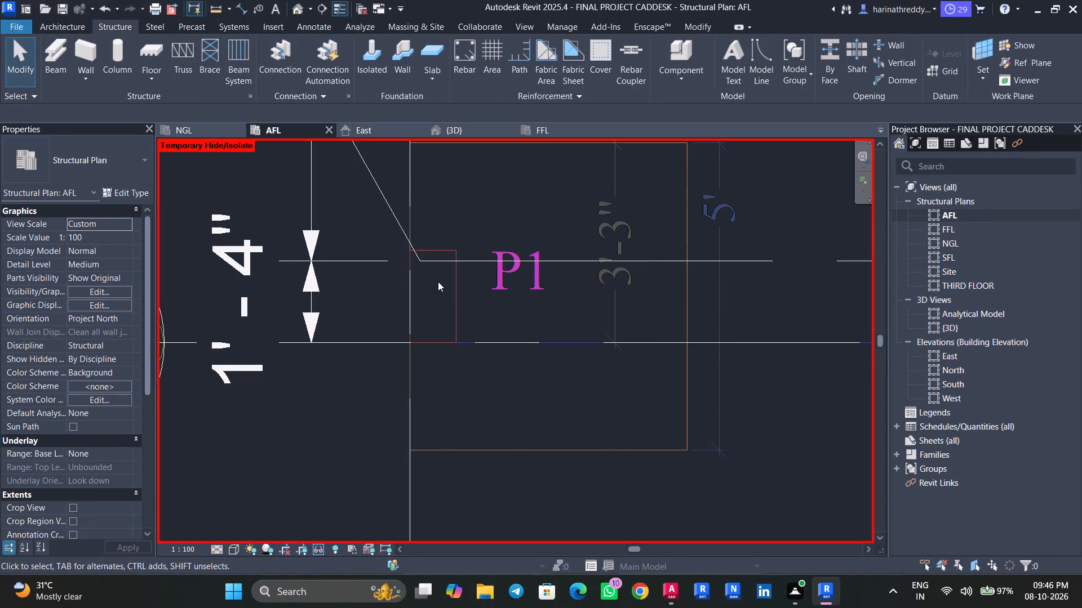
Restore the temporarily hidden F1 footing and F1 TOP step at the P1 column outline.
{"action": "type", "text": "hr"}
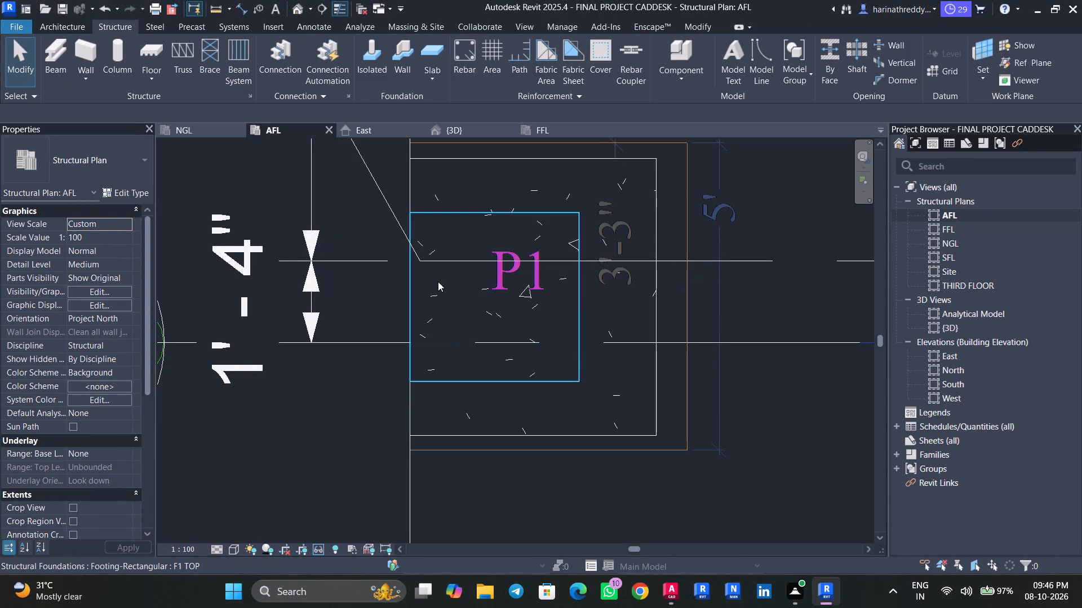
{"action": "key", "text": "Escape"}
{"action": "key", "text": "Escape"}
Place an F2 isolated footing on the 5' x 6' PCC slab at the P2 column beside the grid D bubble.
{"action": "scroll", "coordinate": [873, 384], "scroll_direction": "down", "scroll_amount": 4}
{"action": "middle_click_drag", "start_coordinate": [839, 395], "coordinate": [448, 385]}
{"action": "scroll", "coordinate": [501, 385], "scroll_direction": "down", "scroll_amount": 1}
{"action": "scroll", "coordinate": [501, 385], "scroll_direction": "up", "scroll_amount": 1}
{"action": "scroll", "coordinate": [501, 385], "scroll_direction": "down", "scroll_amount": 1}
{"action": "scroll", "coordinate": [501, 385], "scroll_direction": "up", "scroll_amount": 1}
{"action": "scroll", "coordinate": [501, 385], "scroll_direction": "down", "scroll_amount": 1}
{"action": "middle_click_drag", "start_coordinate": [501, 385], "coordinate": [414, 405]}
{"action": "scroll", "coordinate": [590, 413], "scroll_direction": "up", "scroll_amount": 3}
{"action": "scroll", "coordinate": [590, 413], "scroll_direction": "down", "scroll_amount": 1}
{"action": "middle_click_drag", "start_coordinate": [515, 415], "coordinate": [383, 448]}
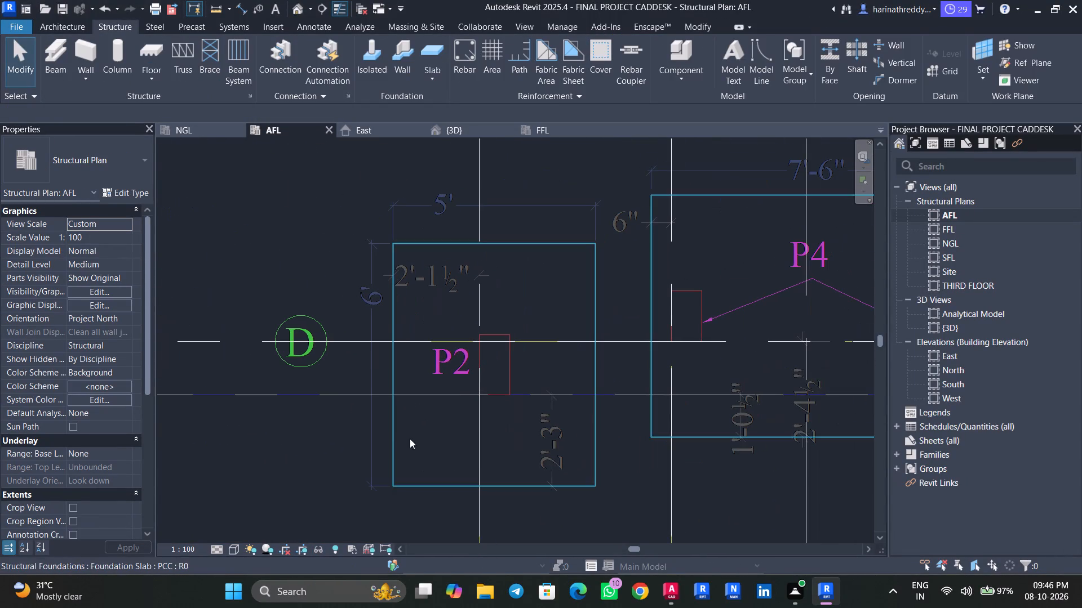
{"action": "left_click", "coordinate": [386, 65]}
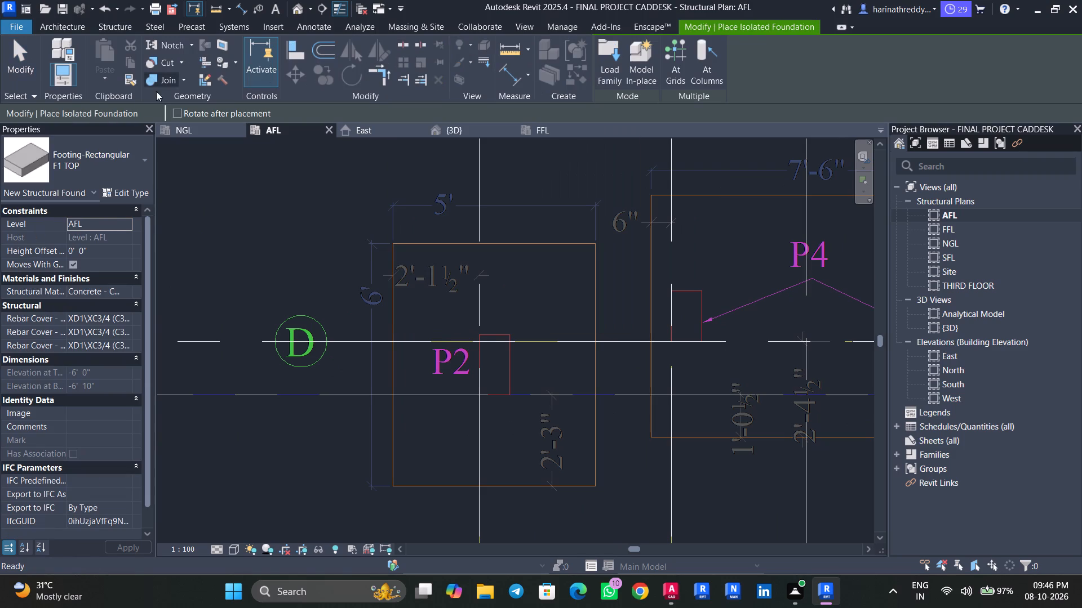
{"action": "left_click", "coordinate": [89, 134]}
{"action": "left_click", "coordinate": [99, 158]}
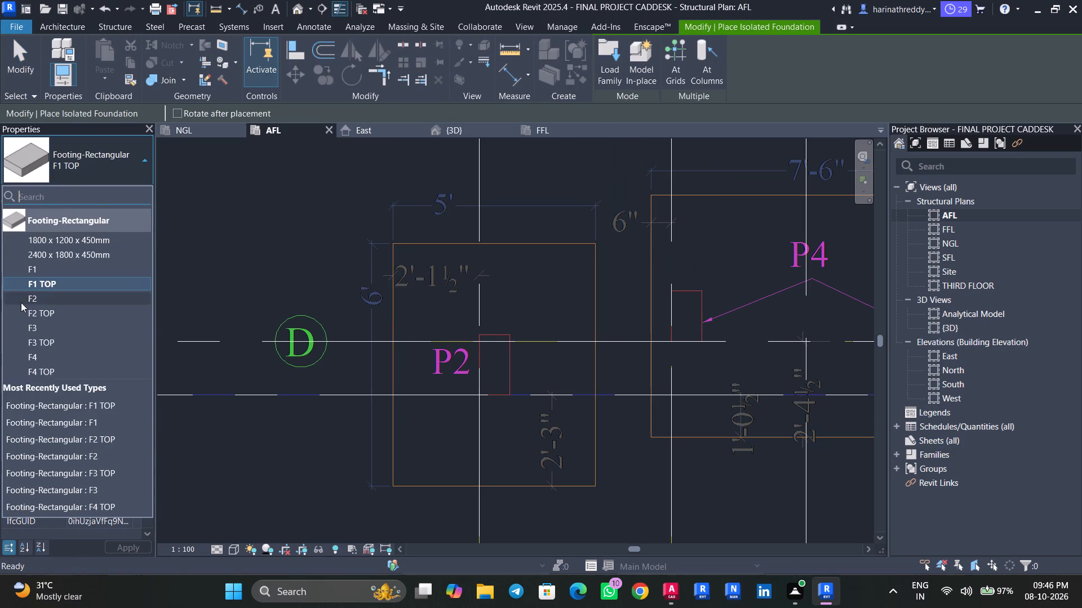
{"action": "left_click", "coordinate": [34, 298]}
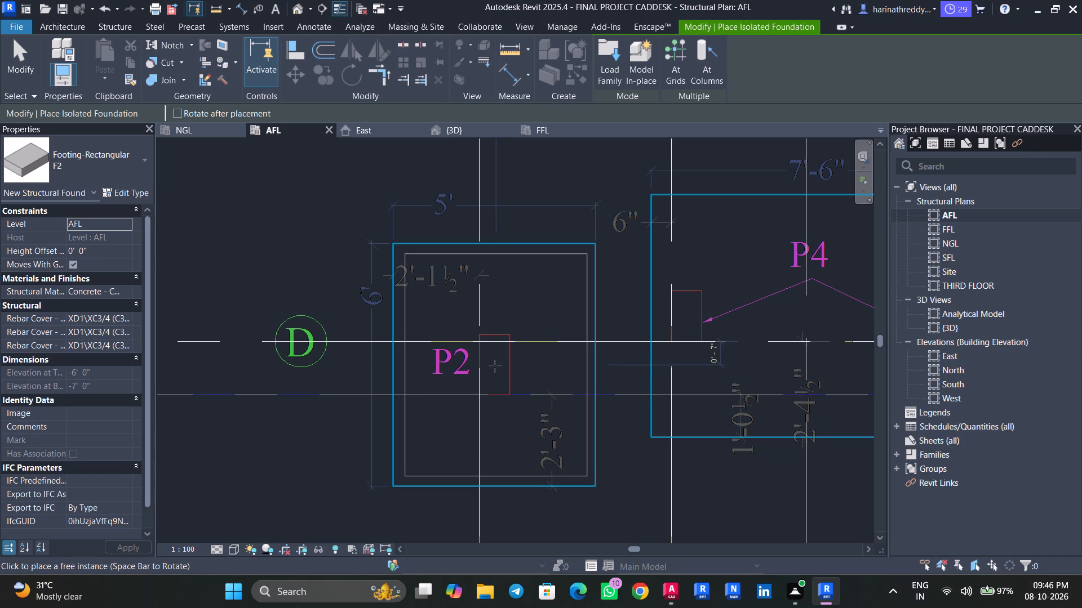
{"action": "left_click", "coordinate": [494, 365]}
{"action": "key", "text": "Escape"}
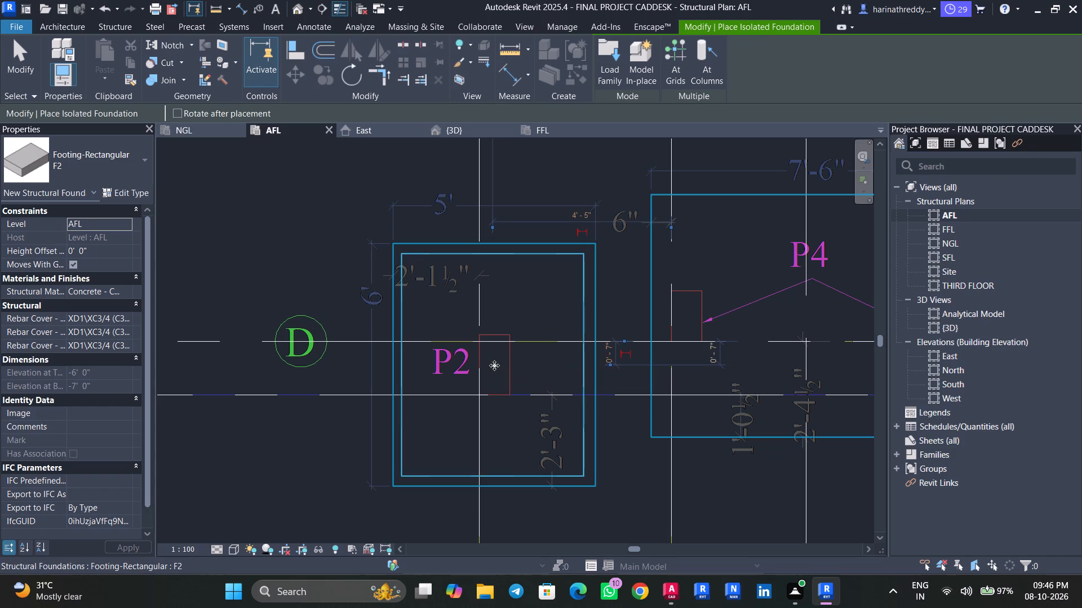
{"action": "key", "text": "Escape"}
{"action": "key", "text": "Escape"}
{"action": "key", "text": "Escape"}
Set the height offset of the F2 footing at P2 on grid D to 6".
{"action": "left_click", "coordinate": [494, 365]}
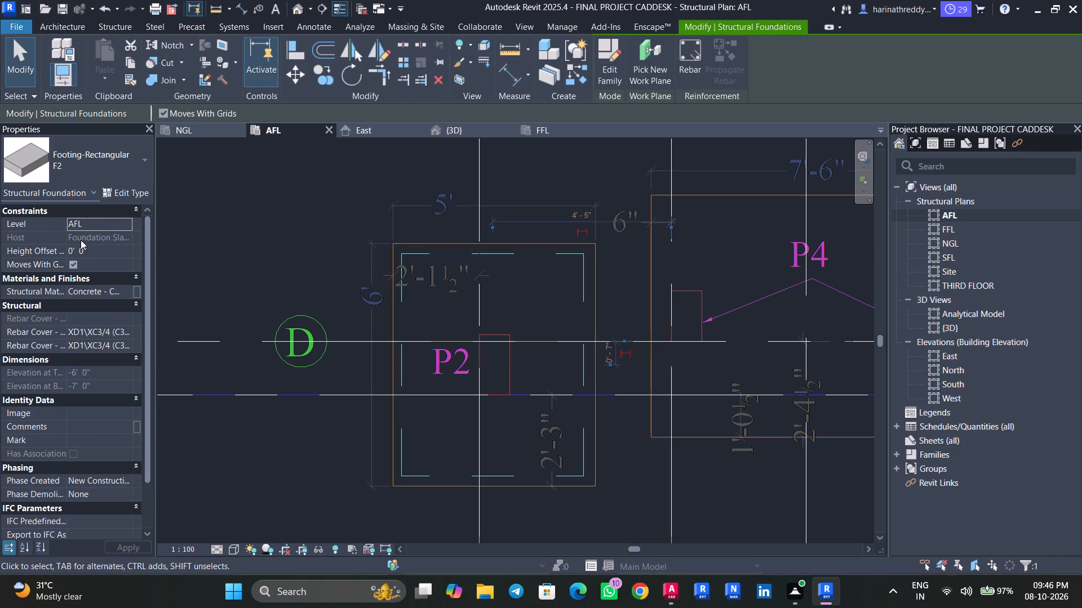
{"action": "left_click", "coordinate": [111, 251]}
{"action": "type", "text": "6\""}
{"action": "key", "text": "Return"}
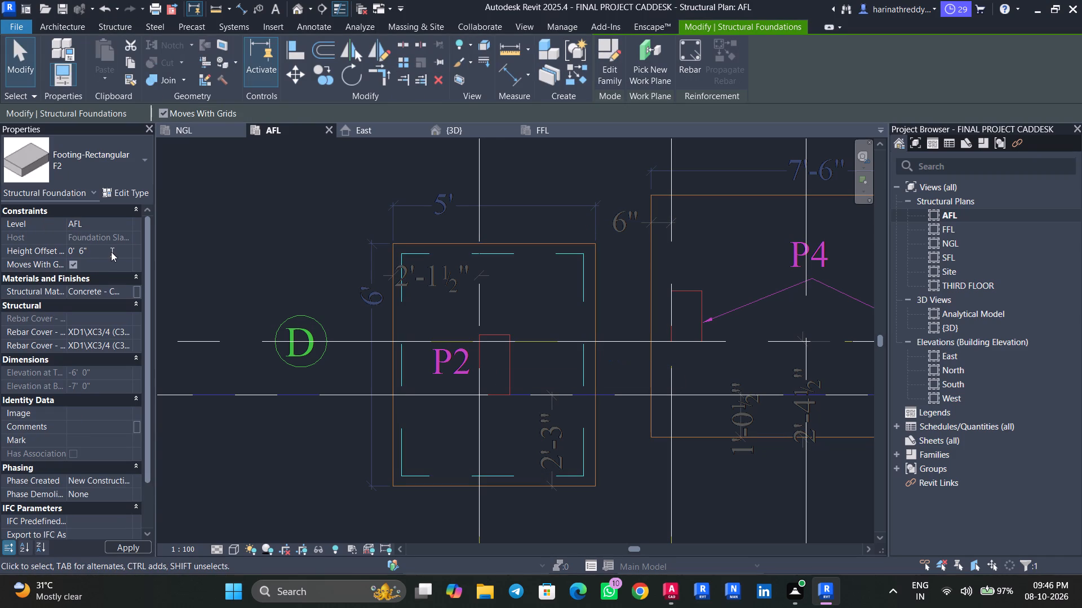
{"action": "left_click", "coordinate": [334, 202]}
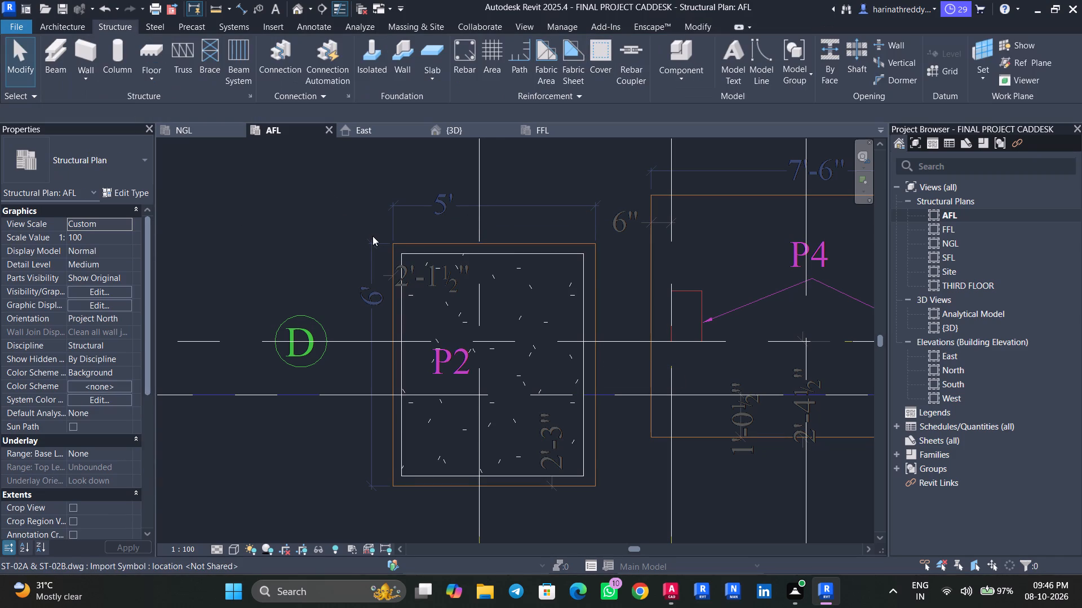
Measure the gaps between the F2 footing and the PCC slab along their upper and lower edges in plan.
{"action": "type", "text": "di"}
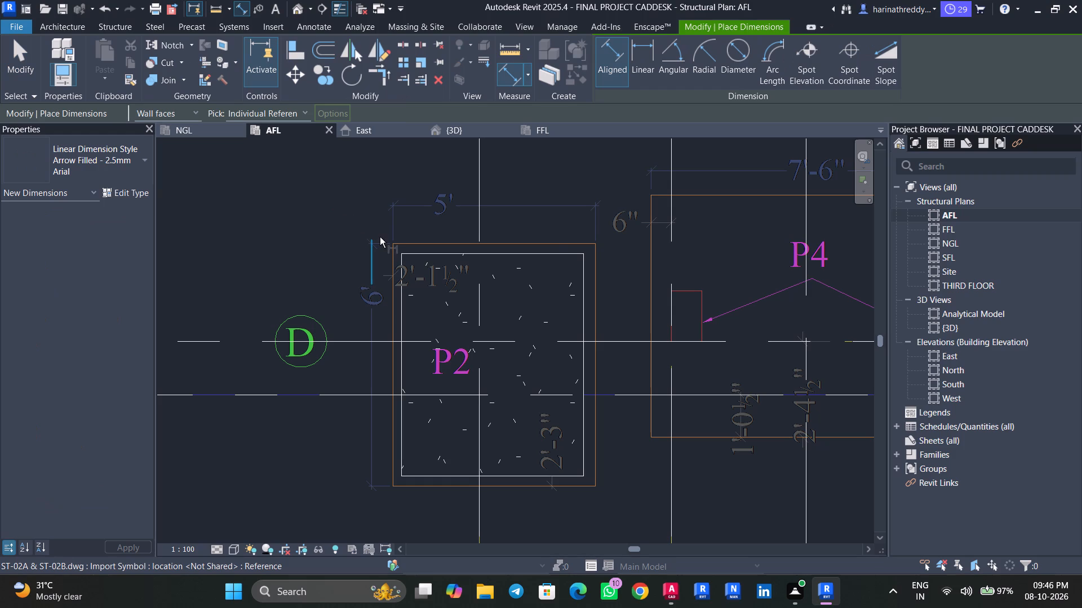
{"action": "scroll", "coordinate": [460, 252], "scroll_direction": "up", "scroll_amount": 1}
{"action": "scroll", "coordinate": [460, 252], "scroll_direction": "down", "scroll_amount": 1}
{"action": "scroll", "coordinate": [460, 252], "scroll_direction": "up", "scroll_amount": 2}
{"action": "left_click", "coordinate": [460, 252]}
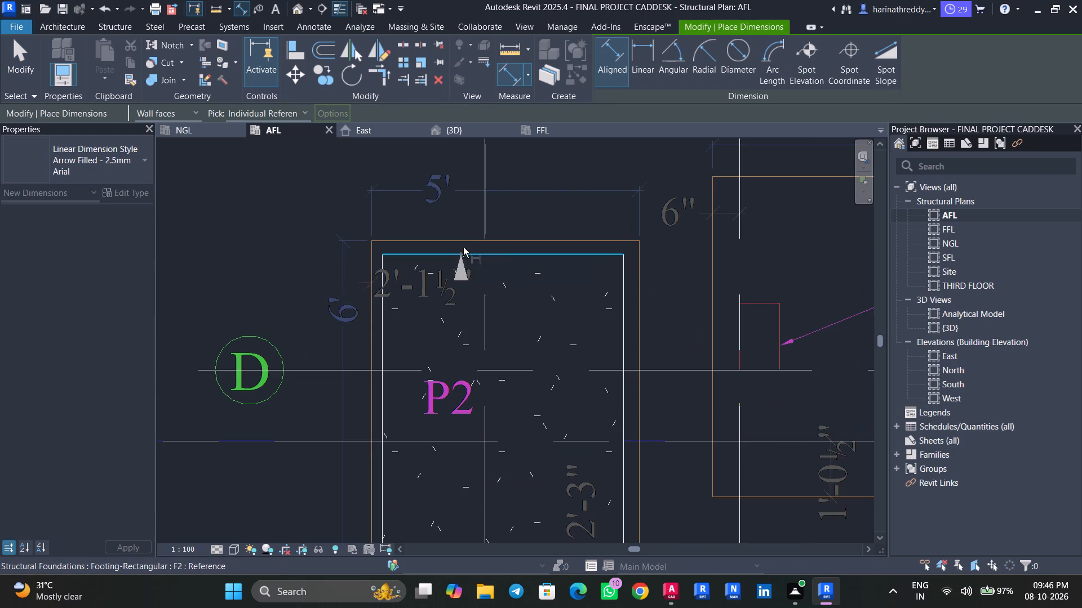
{"action": "left_click", "coordinate": [463, 243]}
{"action": "scroll", "coordinate": [463, 243], "scroll_direction": "down", "scroll_amount": 2}
{"action": "scroll", "coordinate": [463, 243], "scroll_direction": "up", "scroll_amount": 1}
{"action": "scroll", "coordinate": [463, 243], "scroll_direction": "down", "scroll_amount": 1}
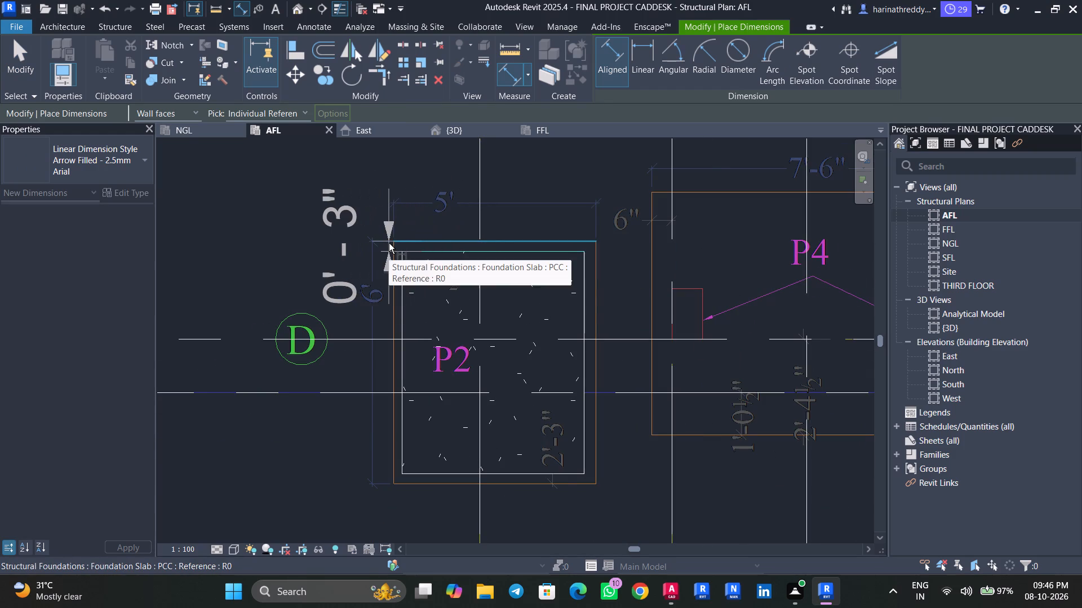
{"action": "key", "text": "Escape"}
{"action": "middle_click_drag", "start_coordinate": [343, 263], "coordinate": [322, 149]}
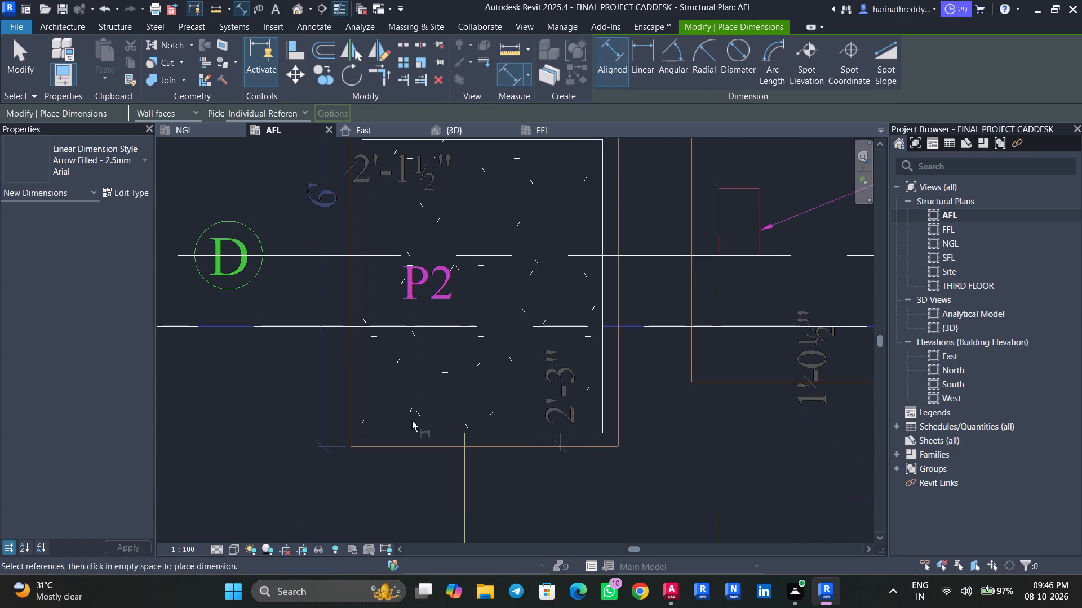
{"action": "left_click", "coordinate": [415, 441]}
{"action": "left_click", "coordinate": [420, 430]}
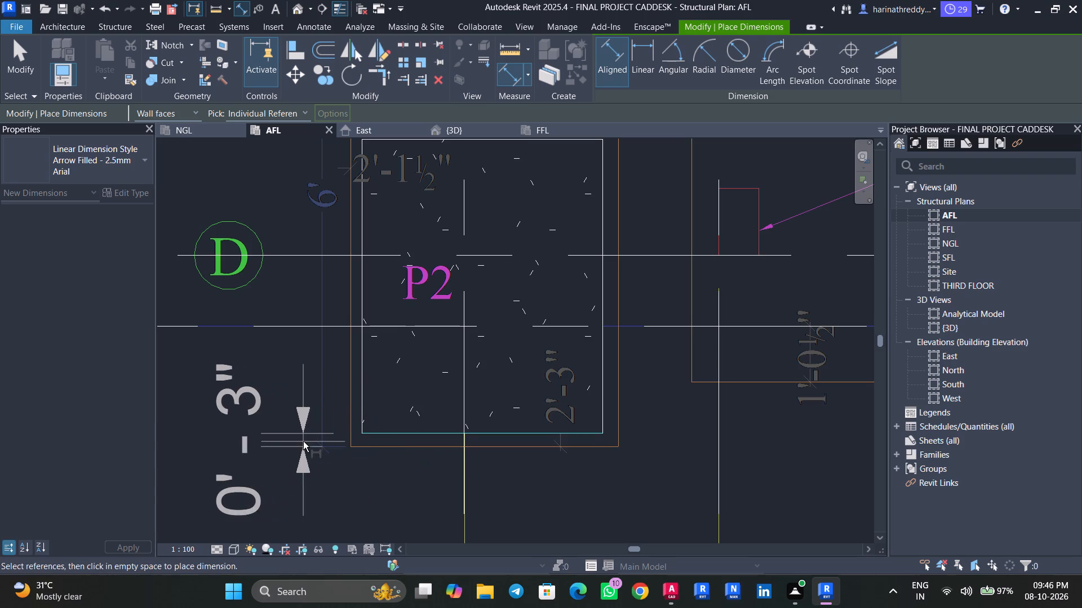
{"action": "scroll", "coordinate": [303, 441], "scroll_direction": "down", "scroll_amount": 2}
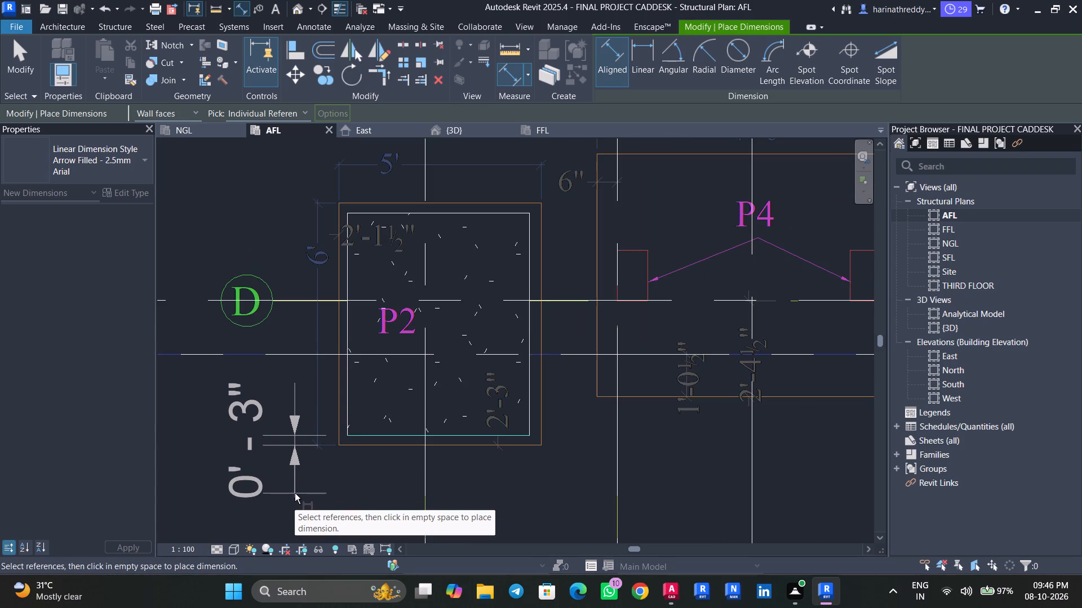
{"action": "key", "text": "Escape"}
{"action": "key", "text": "Escape"}
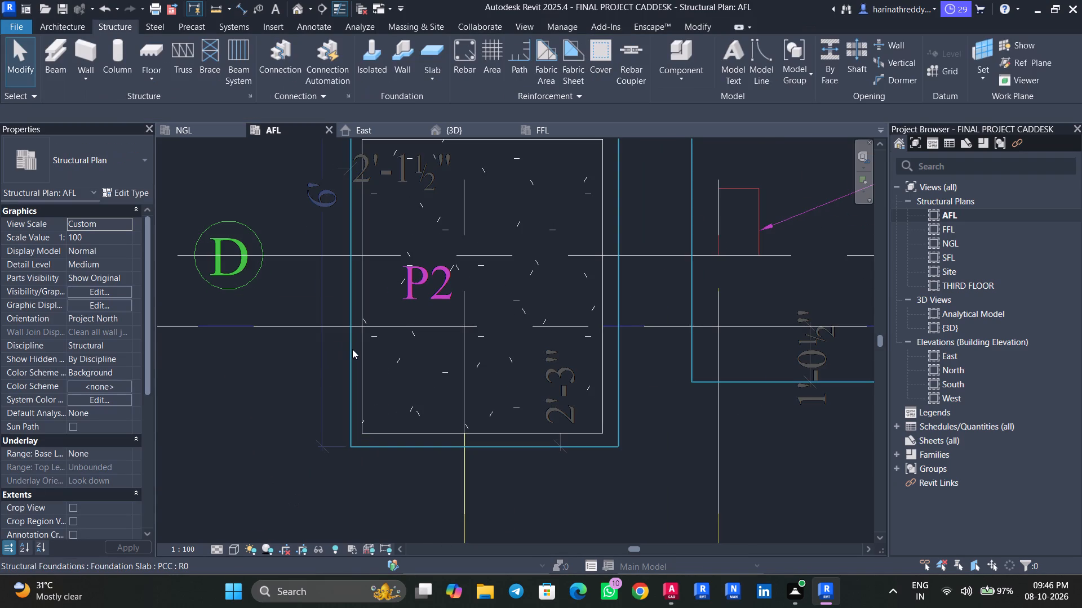
Dimension the gap between the left edges of the PCC slab and the F2 footing at P2, and set it to 3".
{"action": "type", "text": "di"}
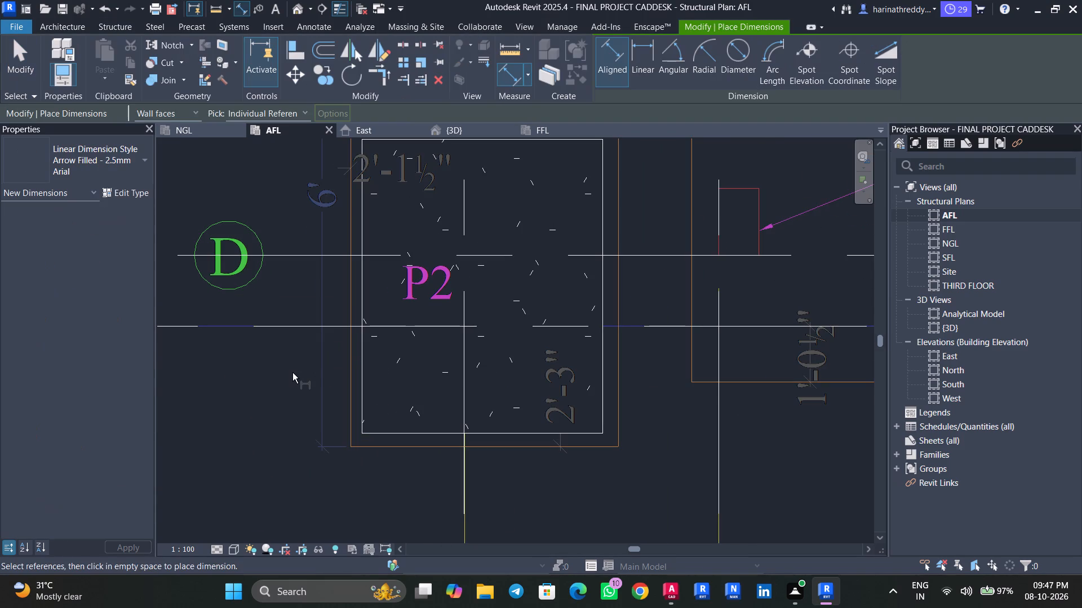
{"action": "left_click", "coordinate": [348, 350]}
{"action": "left_click", "coordinate": [358, 360]}
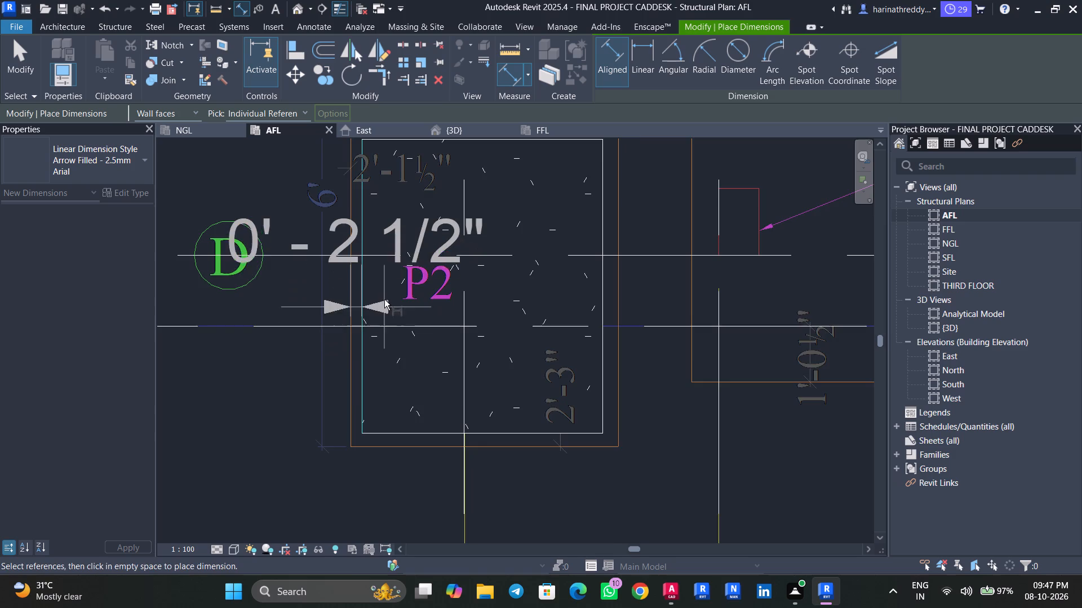
{"action": "middle_click_drag", "start_coordinate": [384, 306], "coordinate": [378, 446]}
{"action": "left_click", "coordinate": [426, 237]}
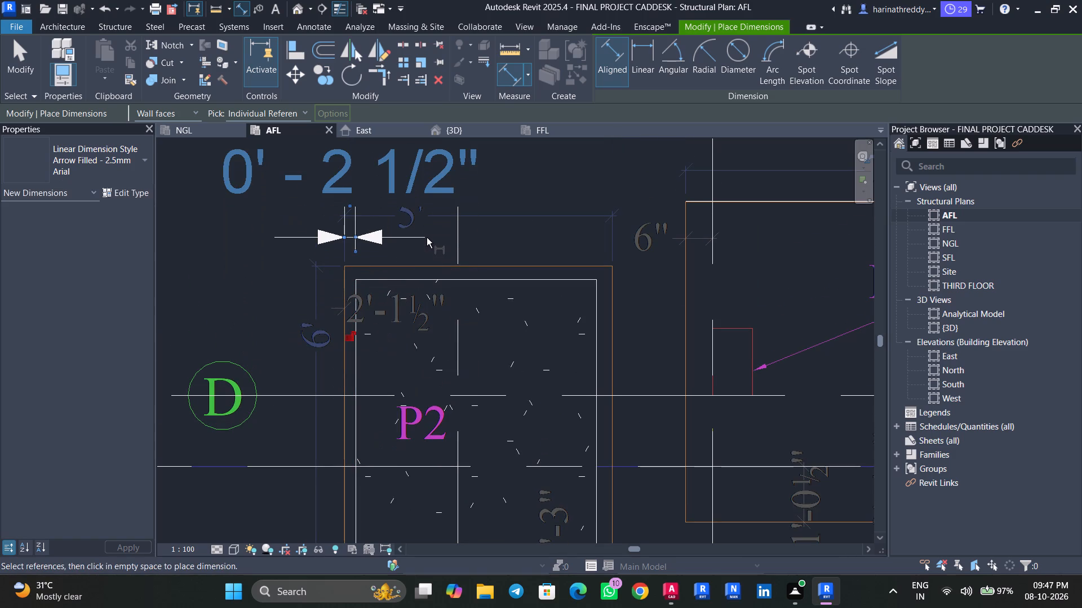
{"action": "key", "text": "Escape"}
{"action": "key", "text": "Escape"}
{"action": "key", "text": "Escape"}
{"action": "left_click", "coordinate": [423, 296]}
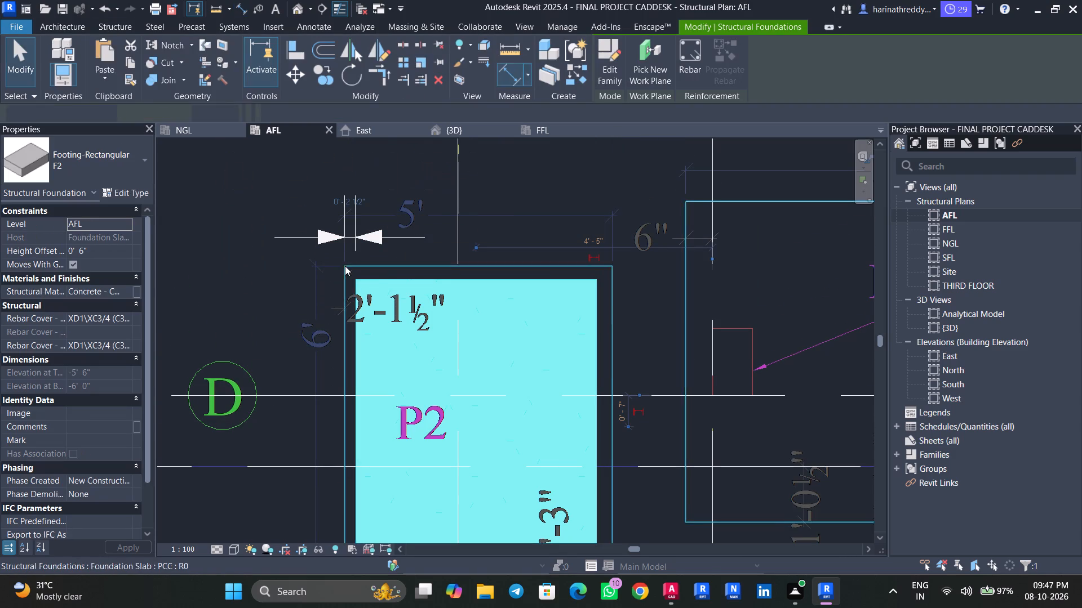
{"action": "left_click", "coordinate": [357, 210]}
{"action": "type", "text": "3\""}
{"action": "key", "text": "Return"}
{"action": "left_click", "coordinate": [317, 187]}
Delete the dimension placed between the PCC slab and F2 footing edges.
{"action": "left_click", "coordinate": [330, 233]}
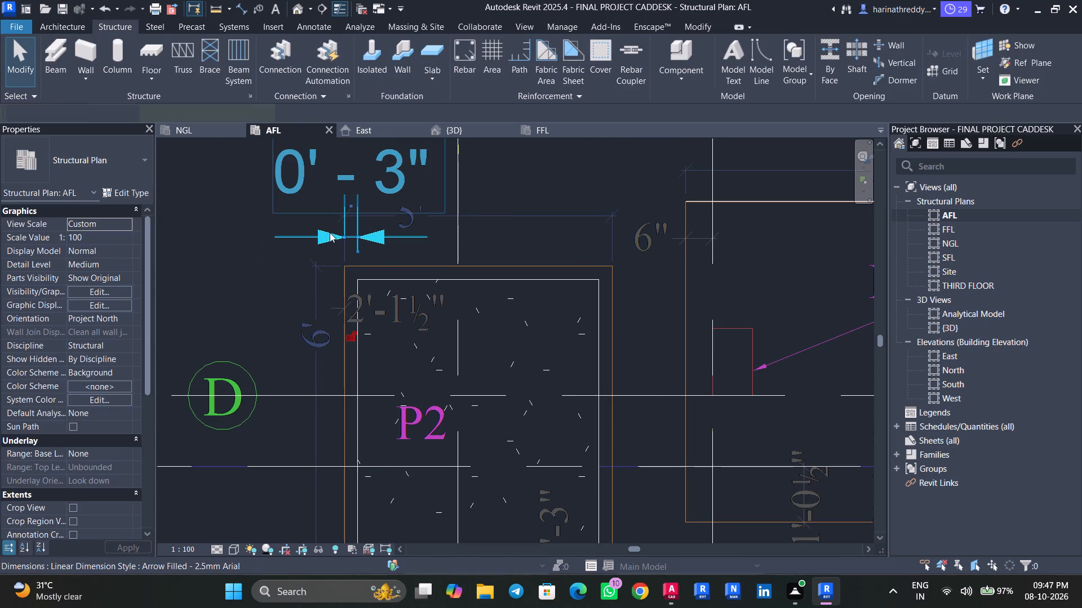
{"action": "key", "text": "Delete"}
Measure the gaps between the F2 footing and the PCC slab along their right and lower edges in plan.
{"action": "scroll", "coordinate": [282, 244], "scroll_direction": "down", "scroll_amount": 5}
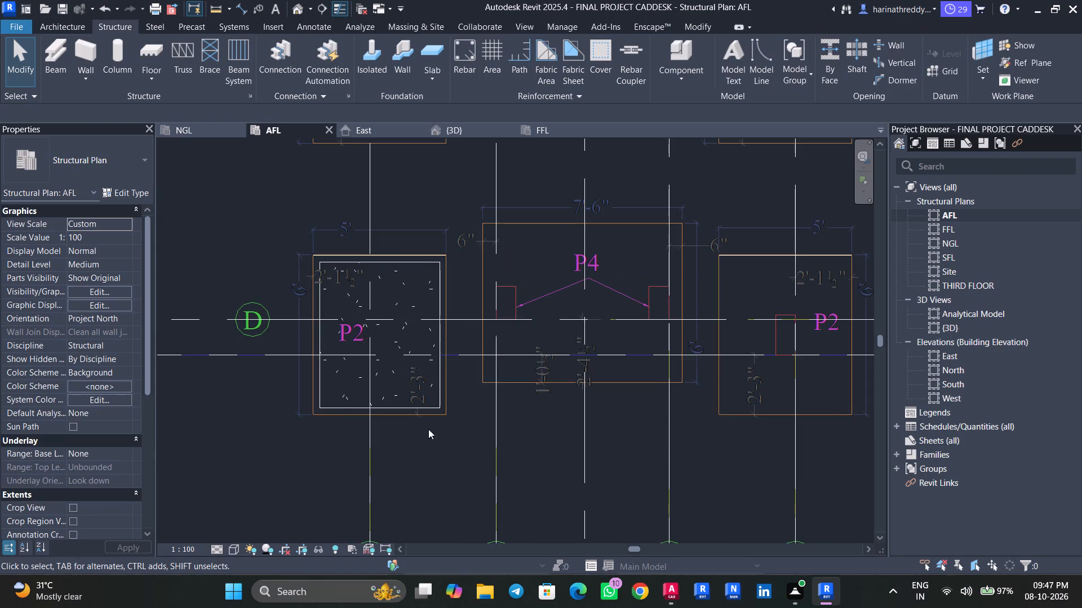
{"action": "scroll", "coordinate": [457, 358], "scroll_direction": "up", "scroll_amount": 9}
{"action": "middle_click_drag", "start_coordinate": [455, 342], "coordinate": [471, 525]}
{"action": "scroll", "coordinate": [479, 399], "scroll_direction": "down", "scroll_amount": 1}
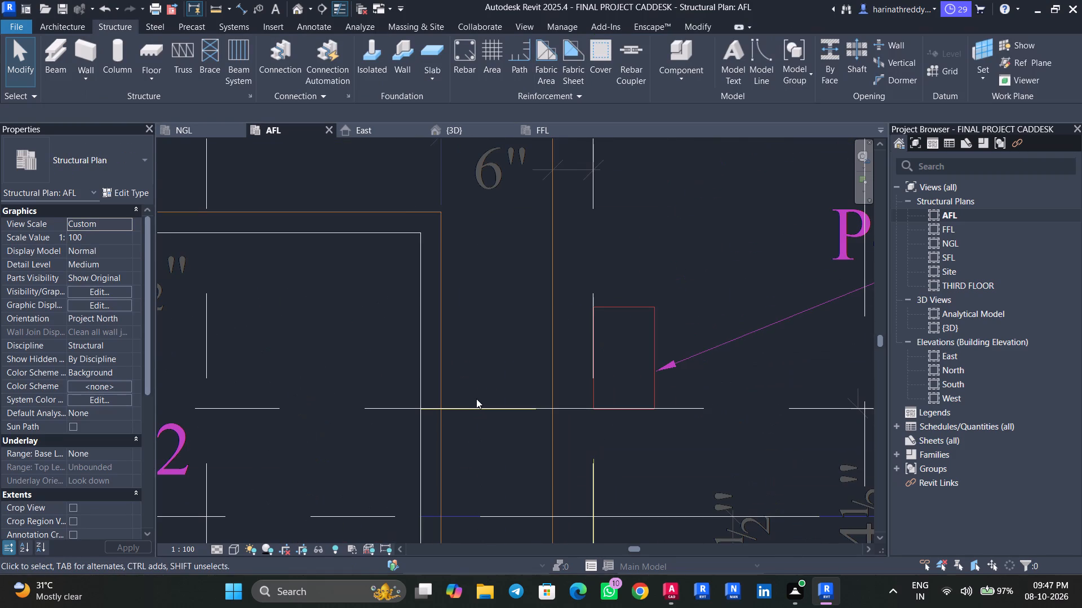
{"action": "type", "text": "di"}
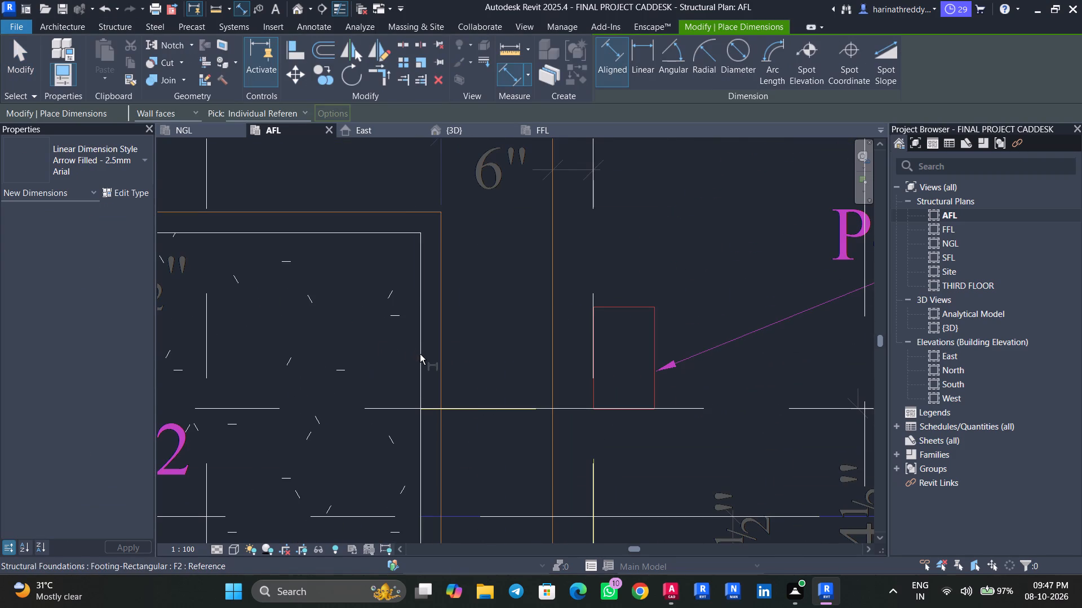
{"action": "left_click", "coordinate": [420, 354]}
{"action": "left_click", "coordinate": [441, 357]}
{"action": "scroll", "coordinate": [442, 342], "scroll_direction": "down", "scroll_amount": 4}
{"action": "key", "text": "Escape"}
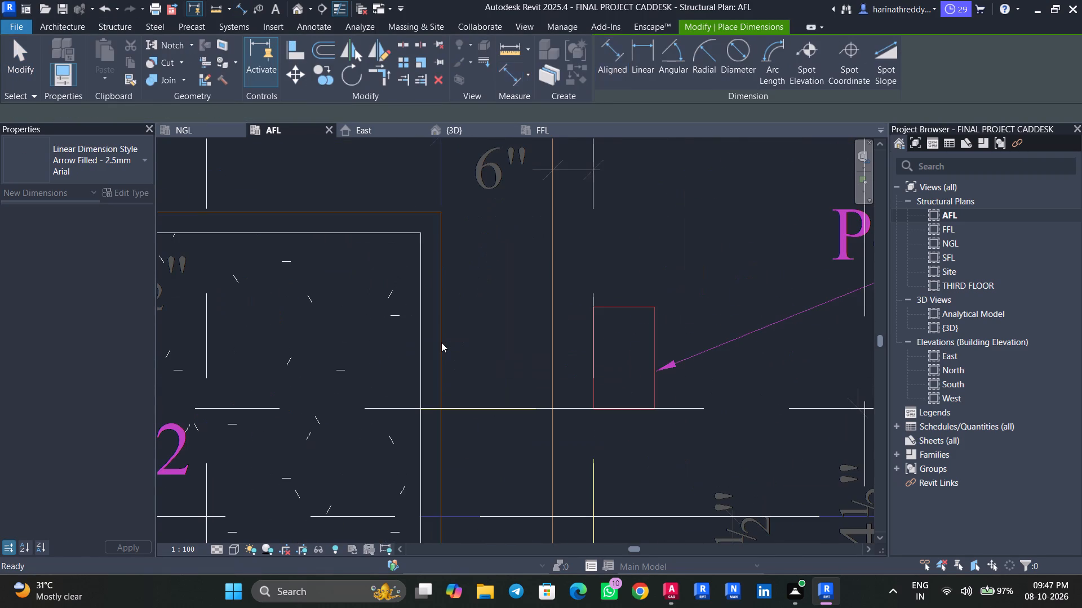
{"action": "key", "text": "Escape"}
{"action": "key", "text": "Escape"}
{"action": "scroll", "coordinate": [410, 160], "scroll_direction": "down", "scroll_amount": 2}
{"action": "scroll", "coordinate": [410, 160], "scroll_direction": "up", "scroll_amount": 1}
{"action": "scroll", "coordinate": [410, 160], "scroll_direction": "down", "scroll_amount": 5}
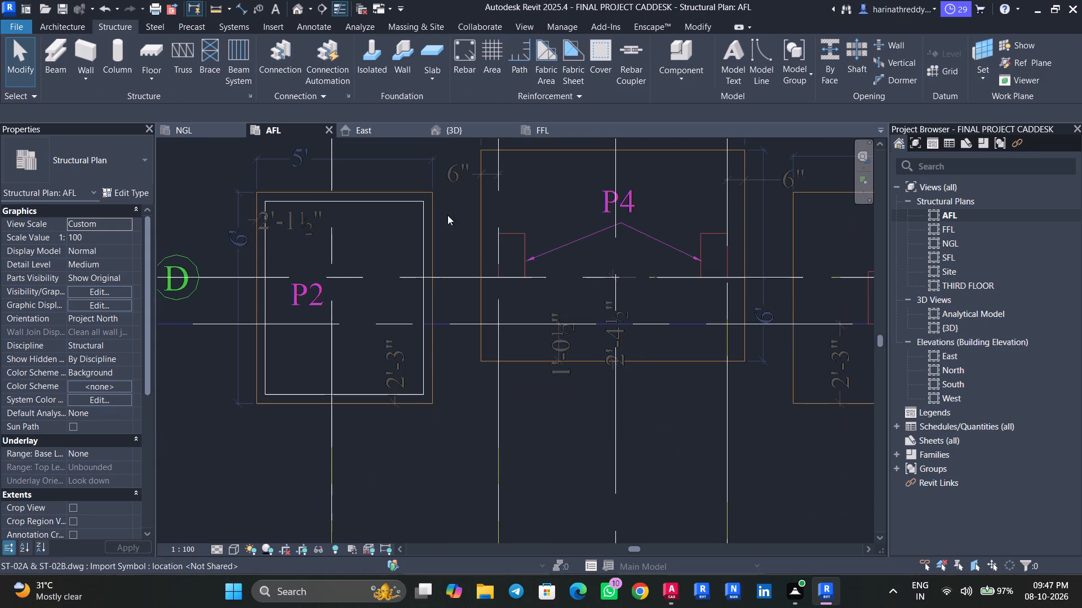
{"action": "type", "text": "di"}
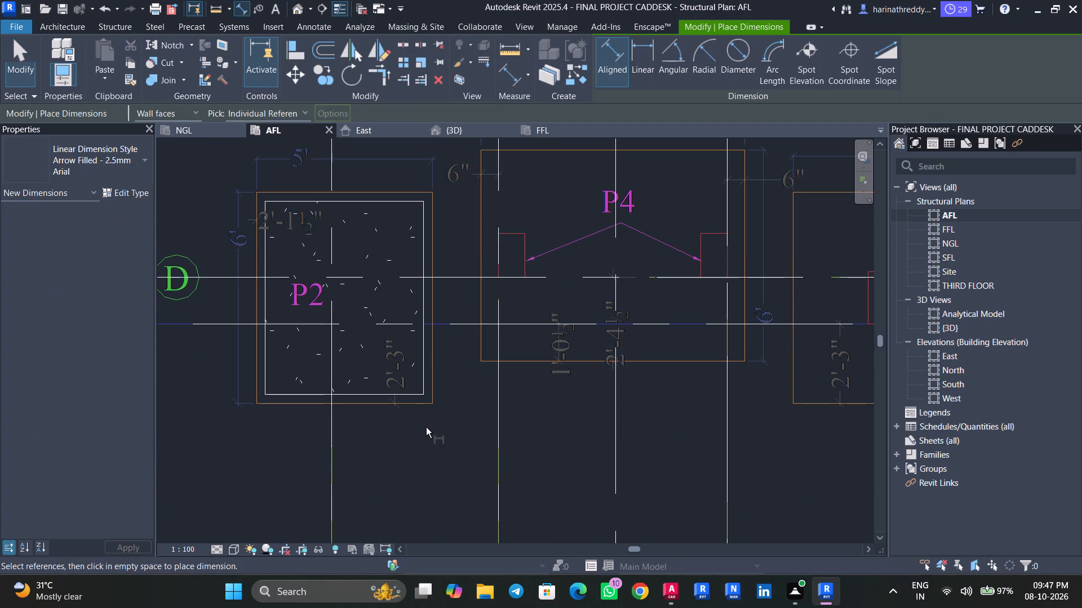
{"action": "left_click", "coordinate": [379, 406]}
{"action": "left_click", "coordinate": [381, 392]}
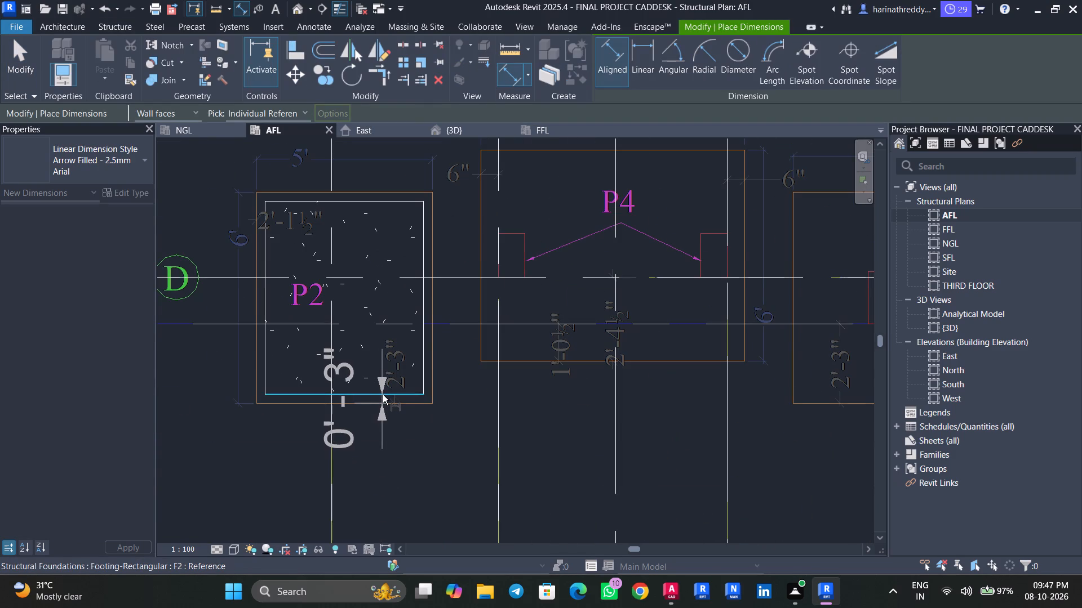
{"action": "key", "text": "Escape"}
{"action": "key", "text": "Escape"}
{"action": "key", "text": "Escape"}
{"action": "key", "text": "Escape"}
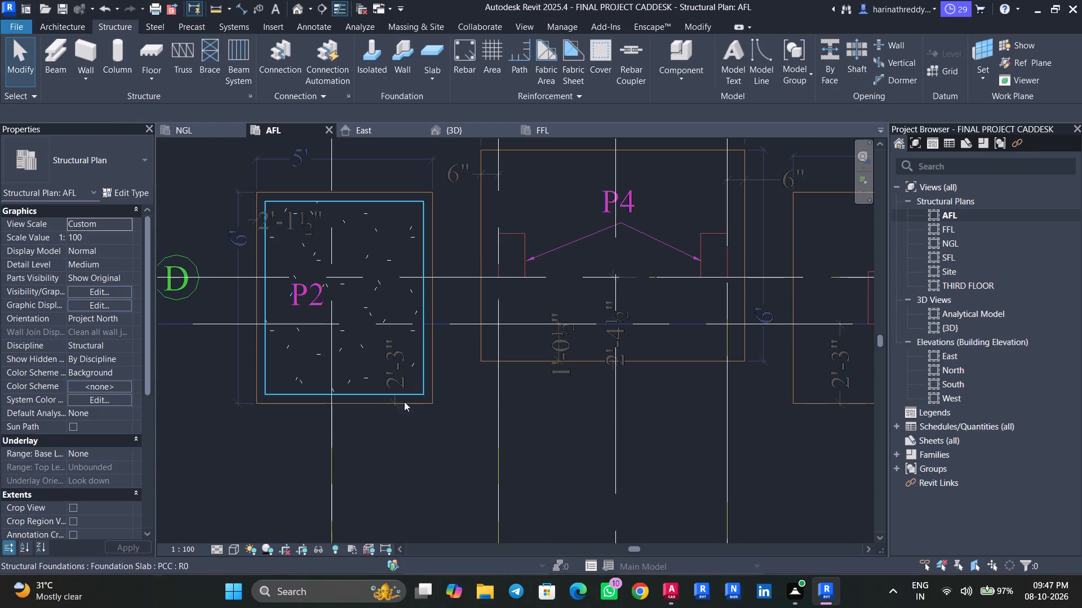
Place an F2 TOP step on the F2 footing at the P2 column beside the grid D bubble.
{"action": "left_click", "coordinate": [385, 73]}
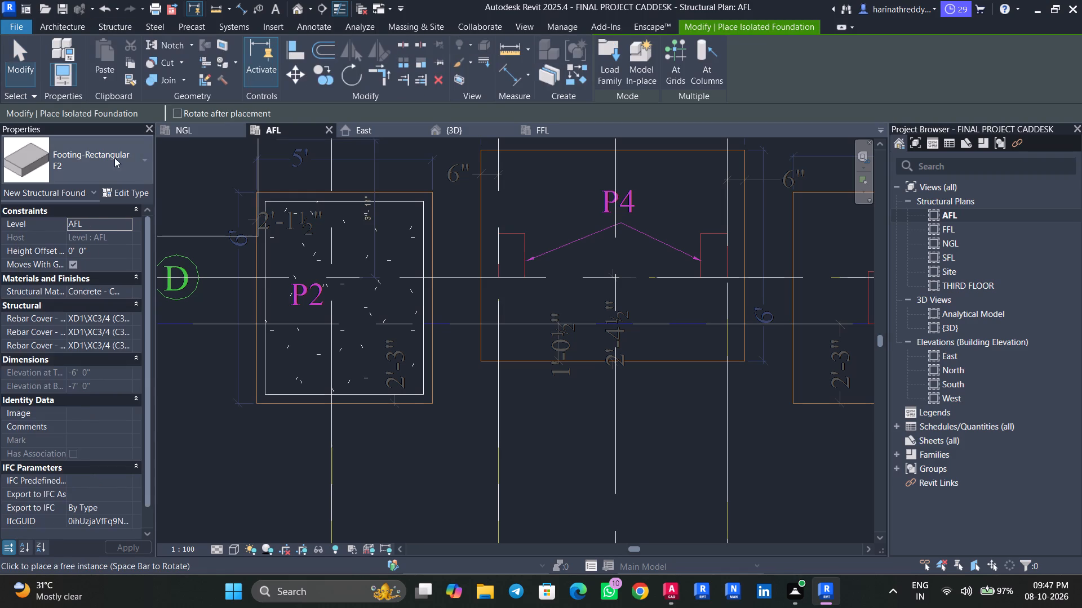
{"action": "left_click", "coordinate": [114, 158]}
{"action": "left_click", "coordinate": [60, 314]}
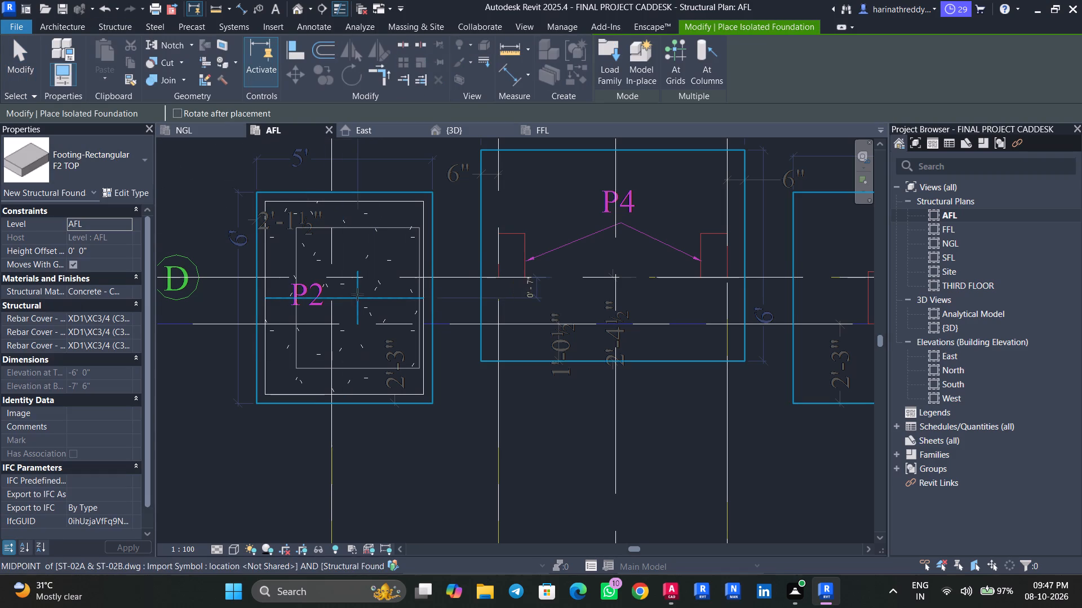
{"action": "scroll", "coordinate": [350, 294], "scroll_direction": "up", "scroll_amount": 4}
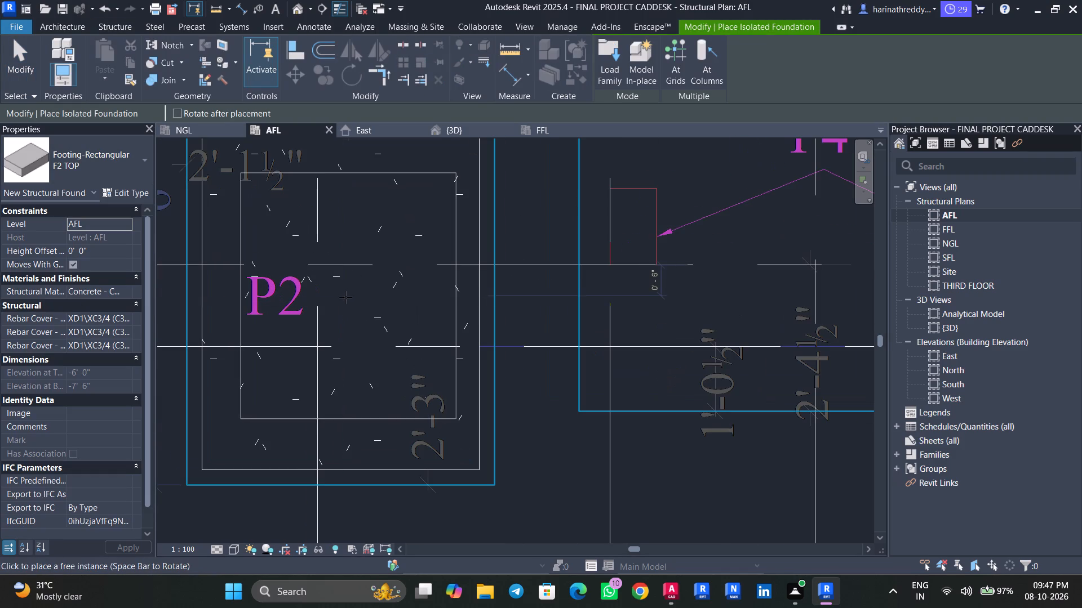
{"action": "left_click", "coordinate": [341, 301]}
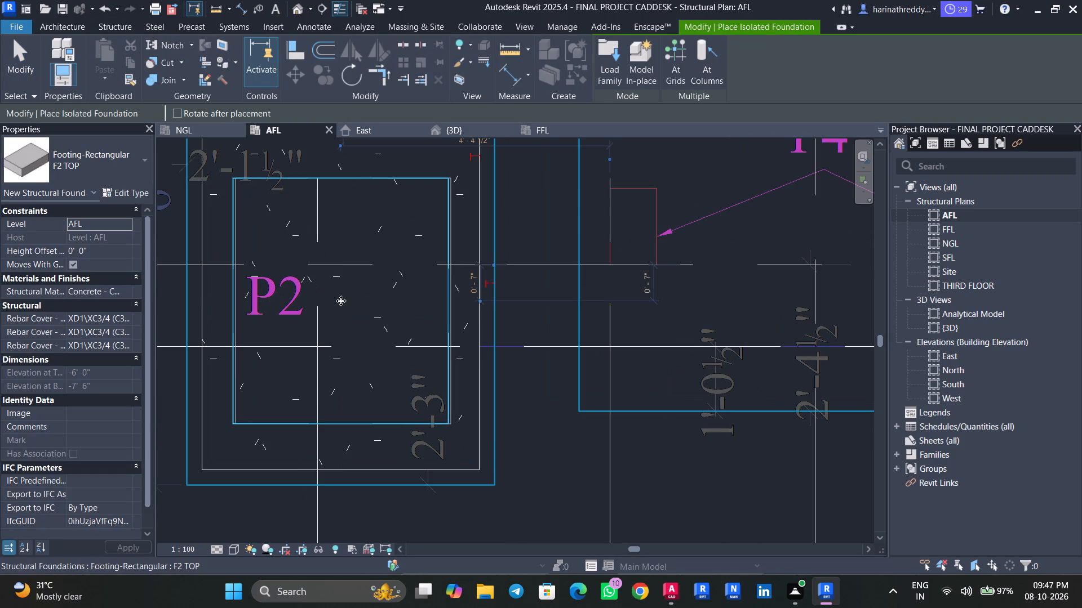
{"action": "key", "text": "Escape"}
{"action": "key", "text": "Escape"}
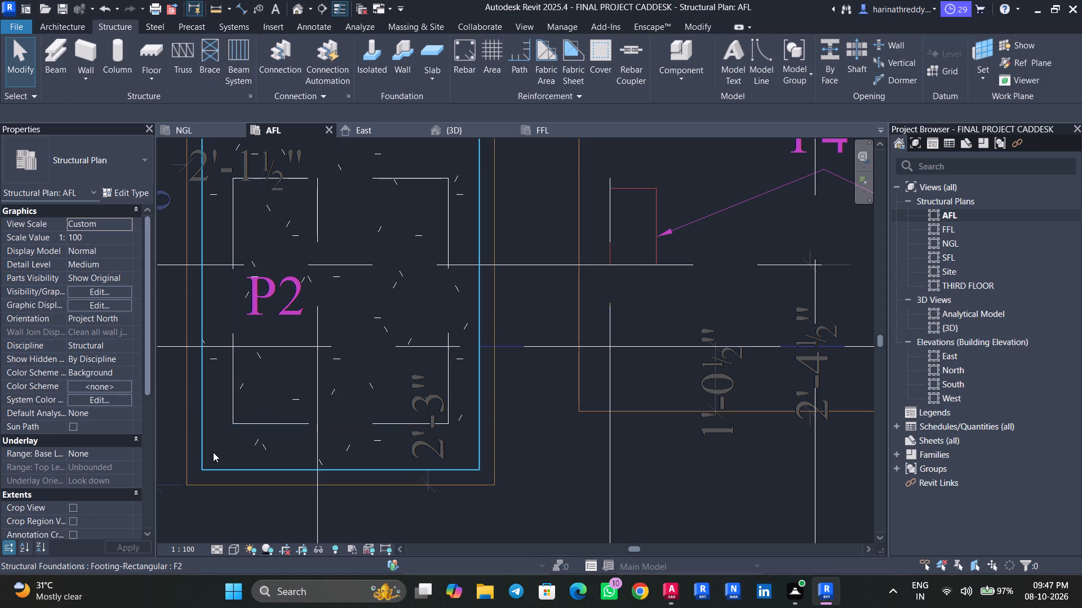
Check the F2 footing's type dimensions at P2 and set the height offset of its F2 TOP step to 14".
{"action": "left_click", "coordinate": [211, 466]}
{"action": "left_click", "coordinate": [128, 195]}
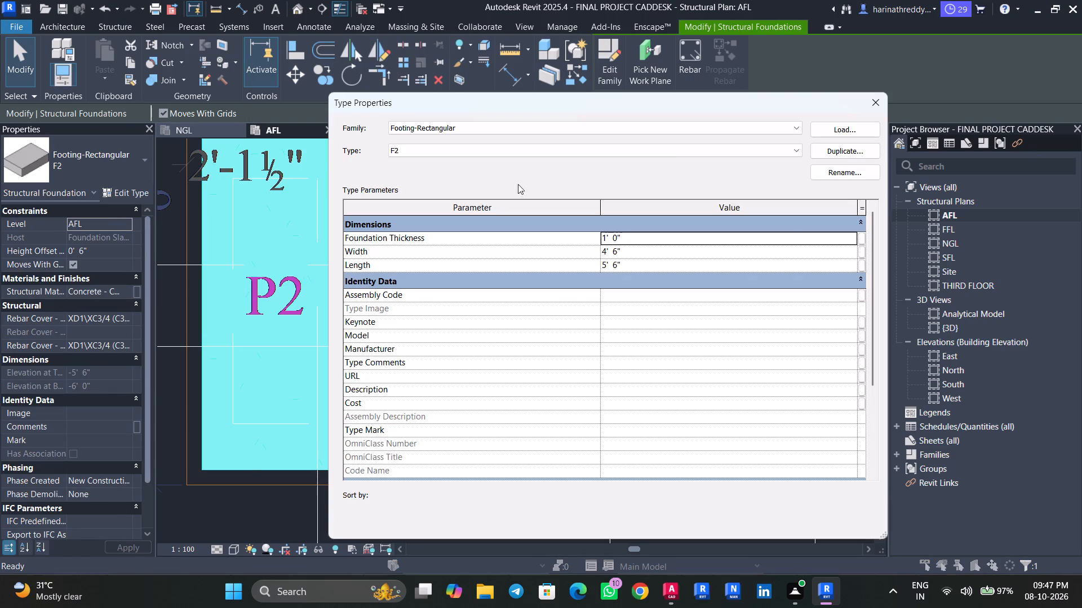
{"action": "left_click", "coordinate": [894, 100]}
{"action": "left_click", "coordinate": [883, 102]}
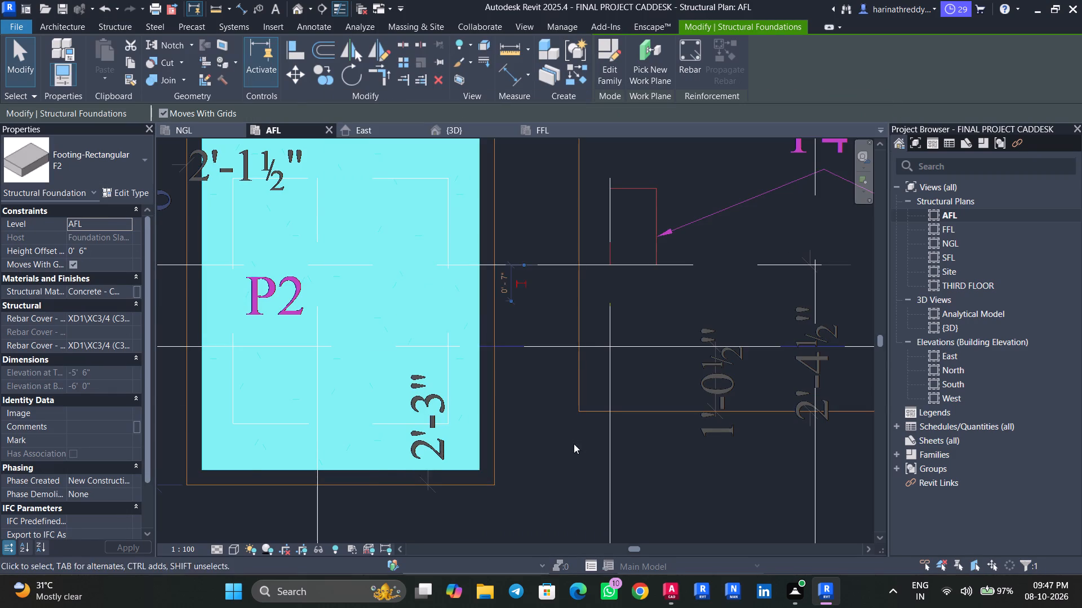
{"action": "left_click", "coordinate": [574, 446]}
{"action": "key", "text": "Tab"}
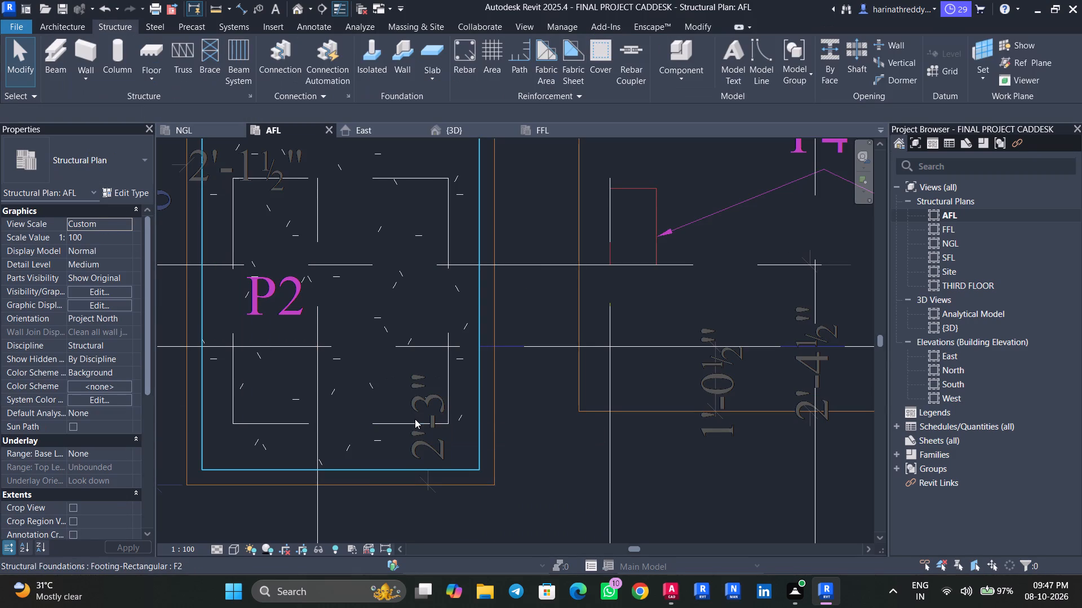
{"action": "key", "text": "Tab"}
{"action": "left_click", "coordinate": [415, 419]}
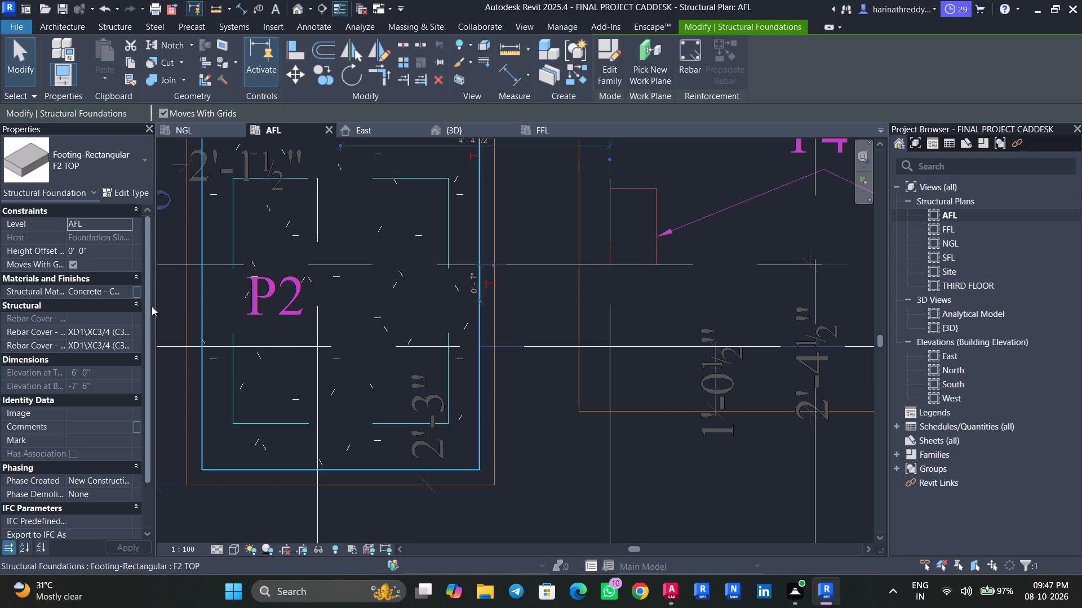
{"action": "left_click", "coordinate": [127, 256]}
{"action": "type", "text": "14\""}
{"action": "key", "text": "Return"}
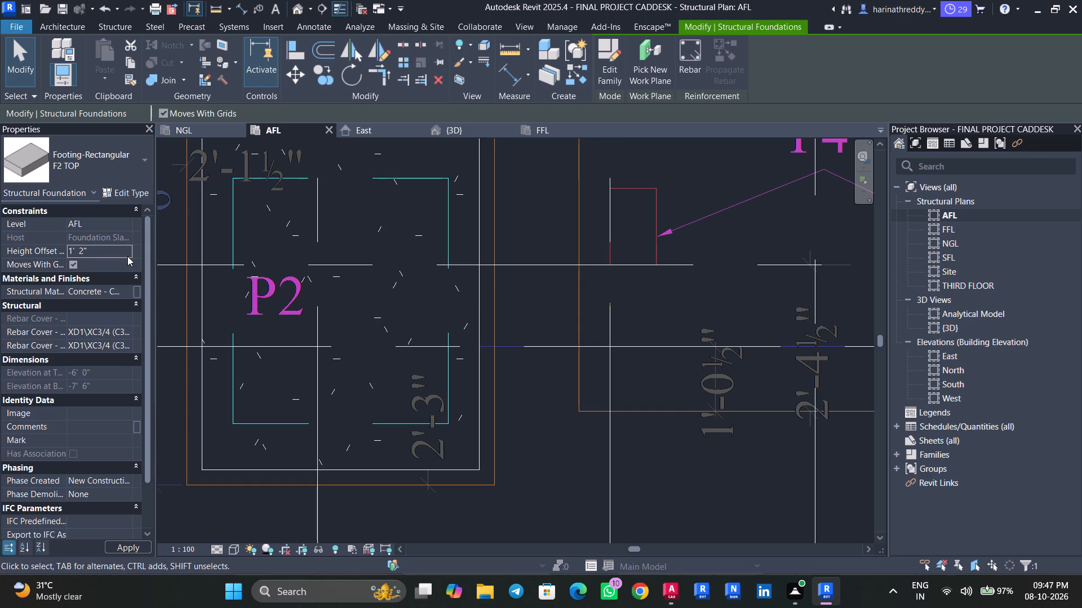
{"action": "left_click", "coordinate": [538, 521]}
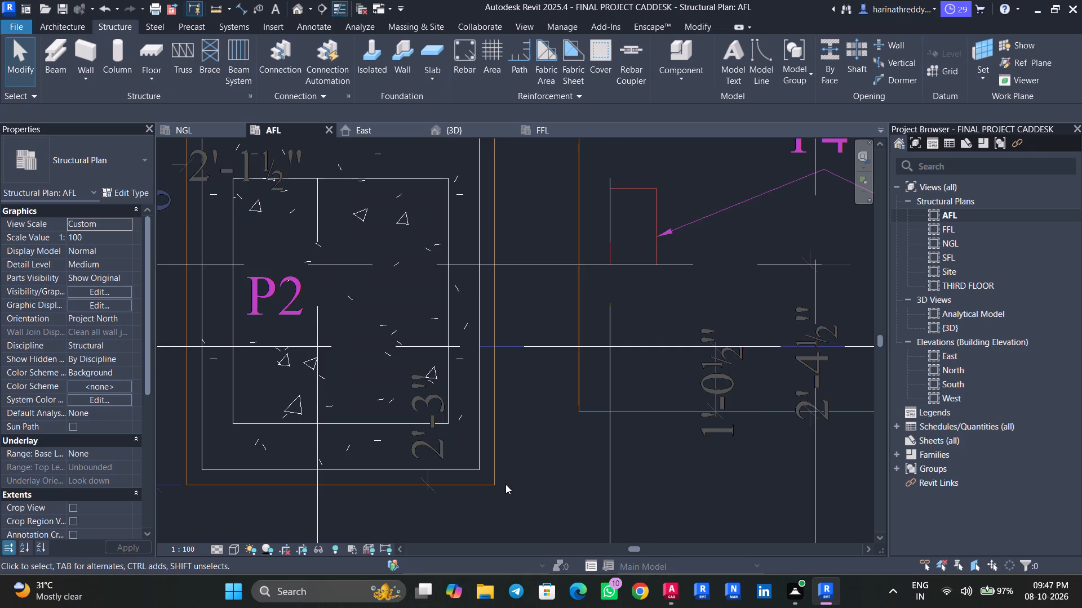
Place an F4 isolated footing on grid 4 over the P4 PCC slab, rotated to match the slab's orientation.
{"action": "scroll", "coordinate": [503, 483], "scroll_direction": "down", "scroll_amount": 5}
{"action": "middle_click_drag", "start_coordinate": [575, 488], "coordinate": [371, 476]}
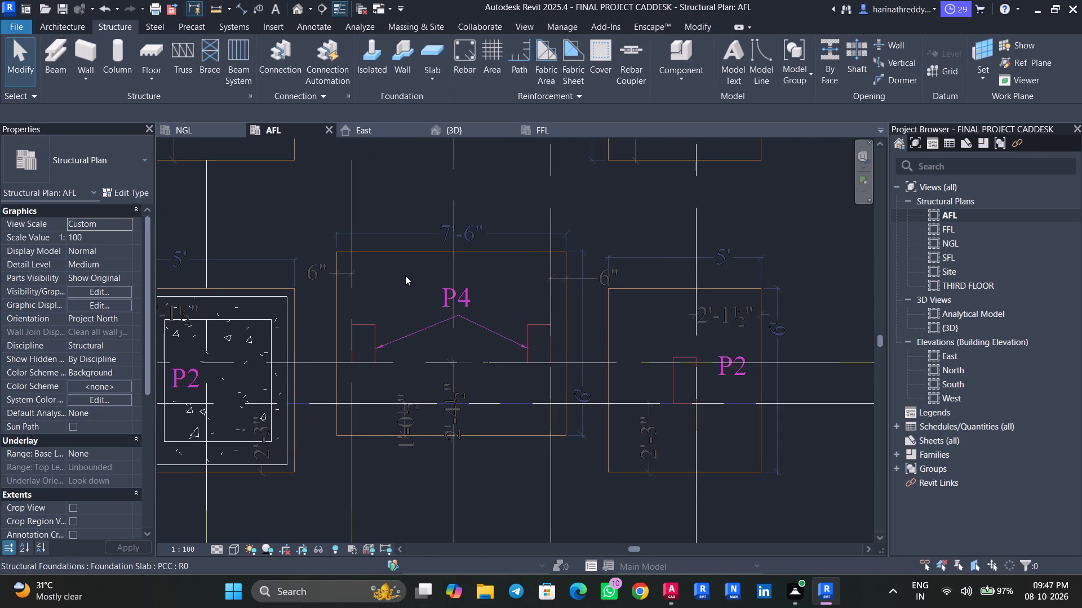
{"action": "left_click", "coordinate": [370, 70]}
{"action": "left_click", "coordinate": [95, 150]}
{"action": "left_click", "coordinate": [78, 356]}
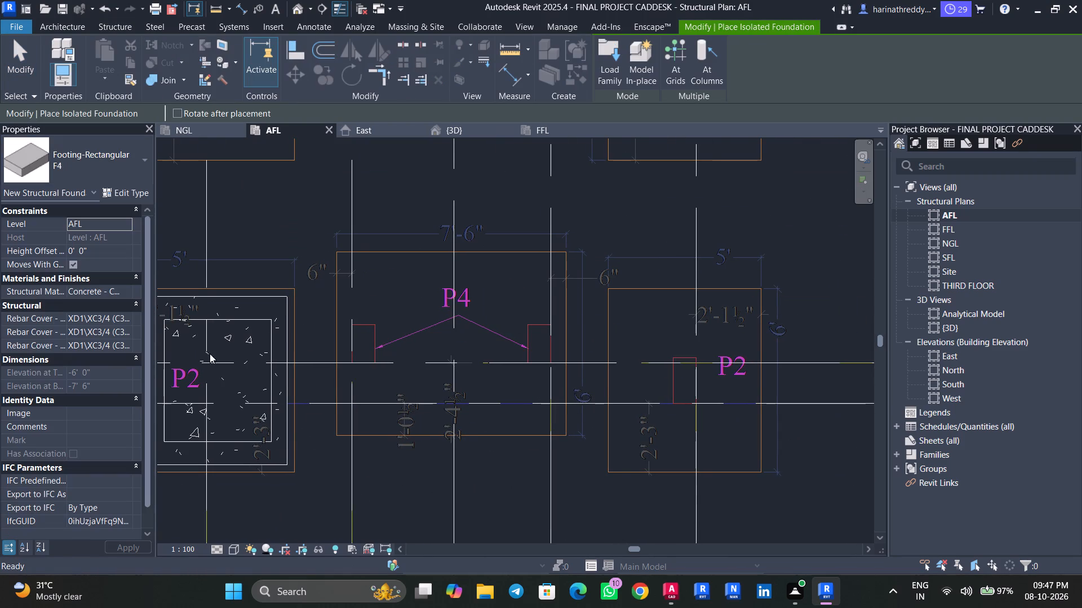
{"action": "key", "text": "space"}
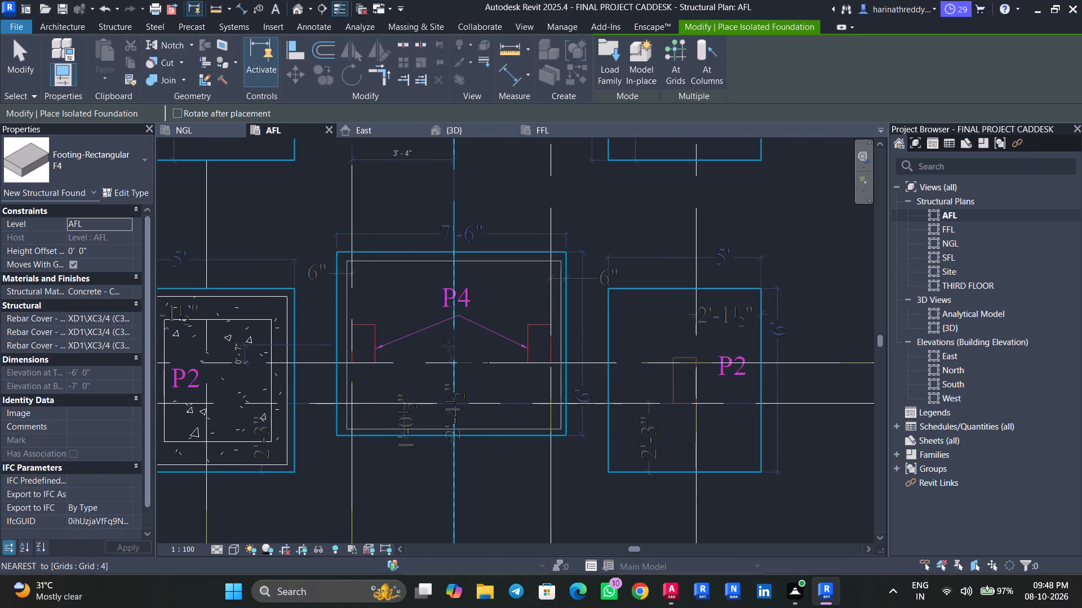
{"action": "scroll", "coordinate": [449, 346], "scroll_direction": "down", "scroll_amount": 1}
{"action": "scroll", "coordinate": [449, 346], "scroll_direction": "up", "scroll_amount": 5}
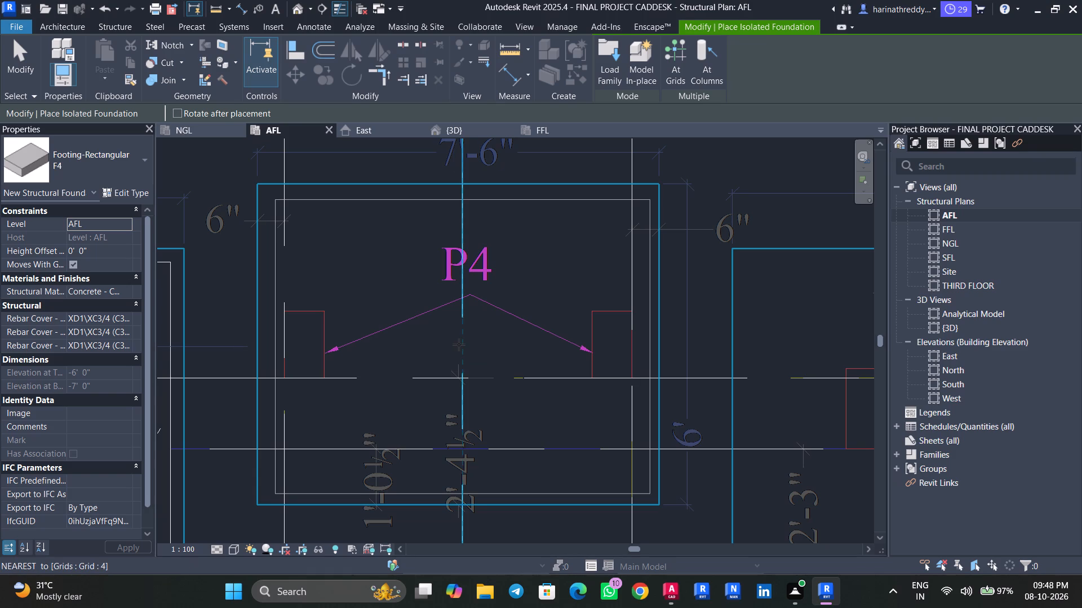
{"action": "left_click", "coordinate": [459, 347]}
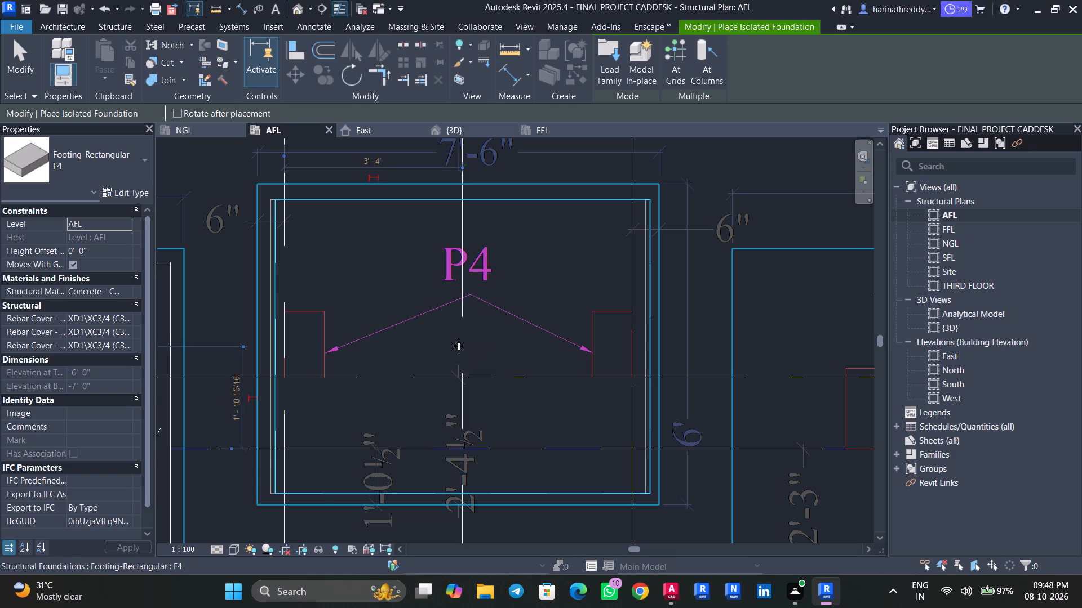
{"action": "key", "text": "Escape"}
{"action": "key", "text": "Escape"}
{"action": "key", "text": "Escape"}
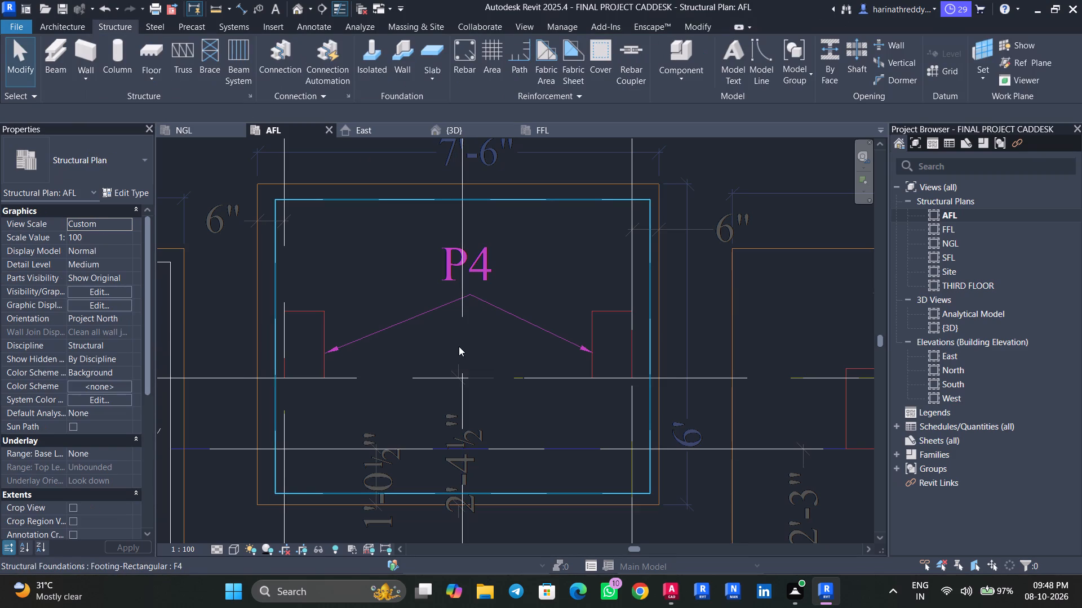
Set the height offset of the F4 footing at P4 to 6".
{"action": "left_click", "coordinate": [459, 346]}
{"action": "left_click", "coordinate": [105, 253]}
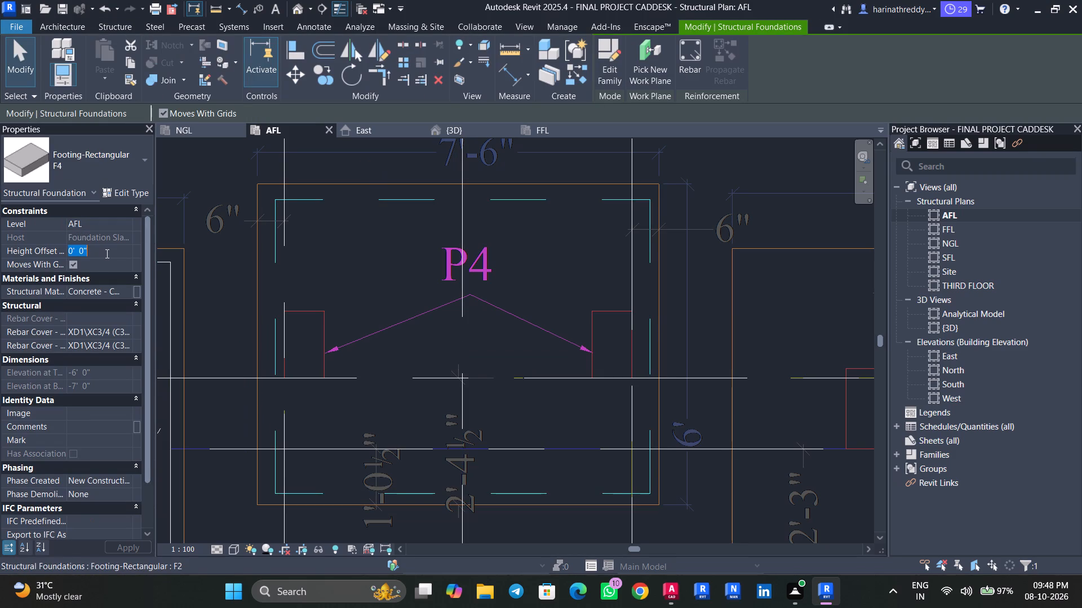
{"action": "type", "text": "6\""}
{"action": "key", "text": "Return"}
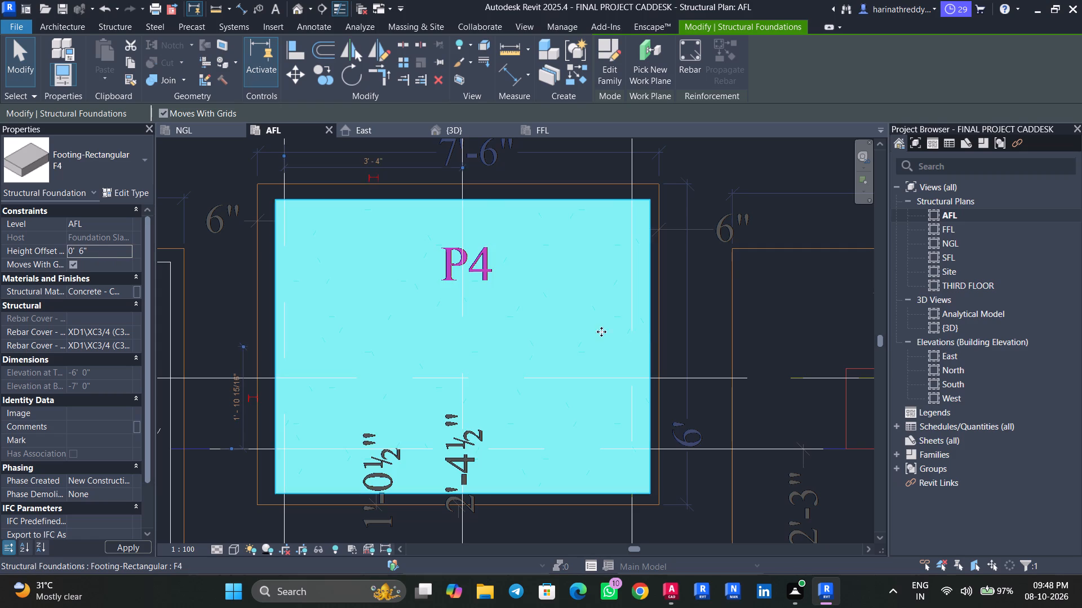
{"action": "left_click", "coordinate": [702, 327]}
Dimension the gap between the left edges of the PCC slab and the F4 footing at P4.
{"action": "middle_click_drag", "start_coordinate": [687, 328], "coordinate": [665, 325]}
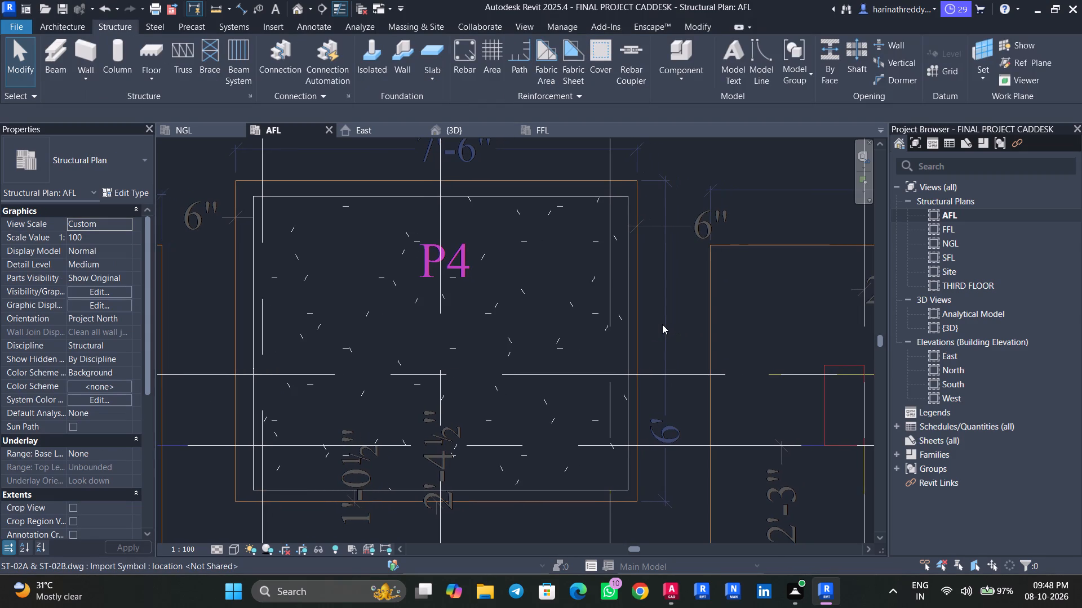
{"action": "type", "text": "di"}
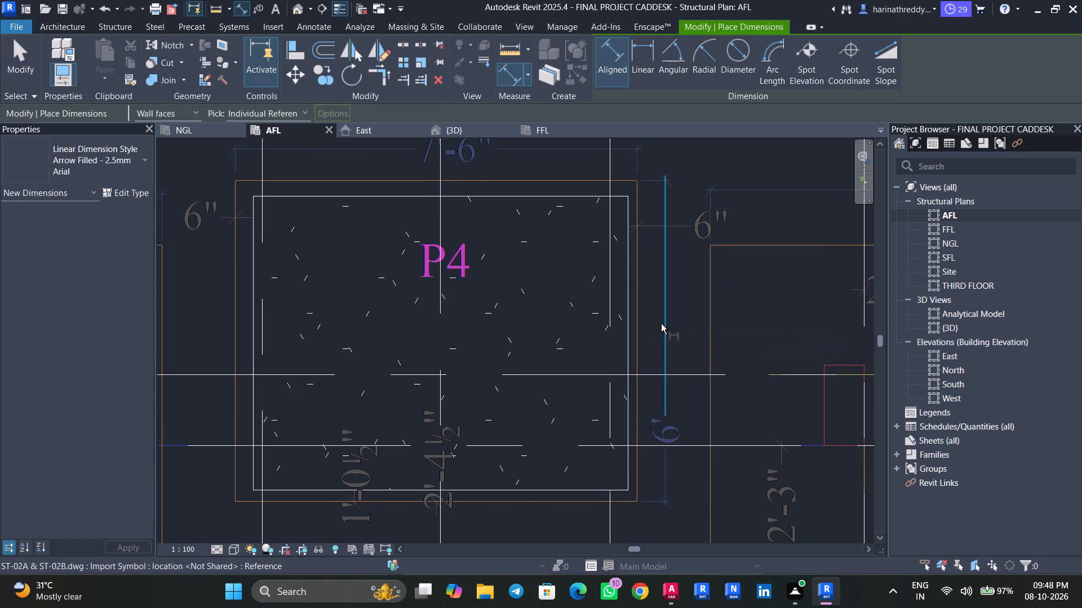
{"action": "left_click", "coordinate": [230, 288]}
{"action": "left_click", "coordinate": [254, 303]}
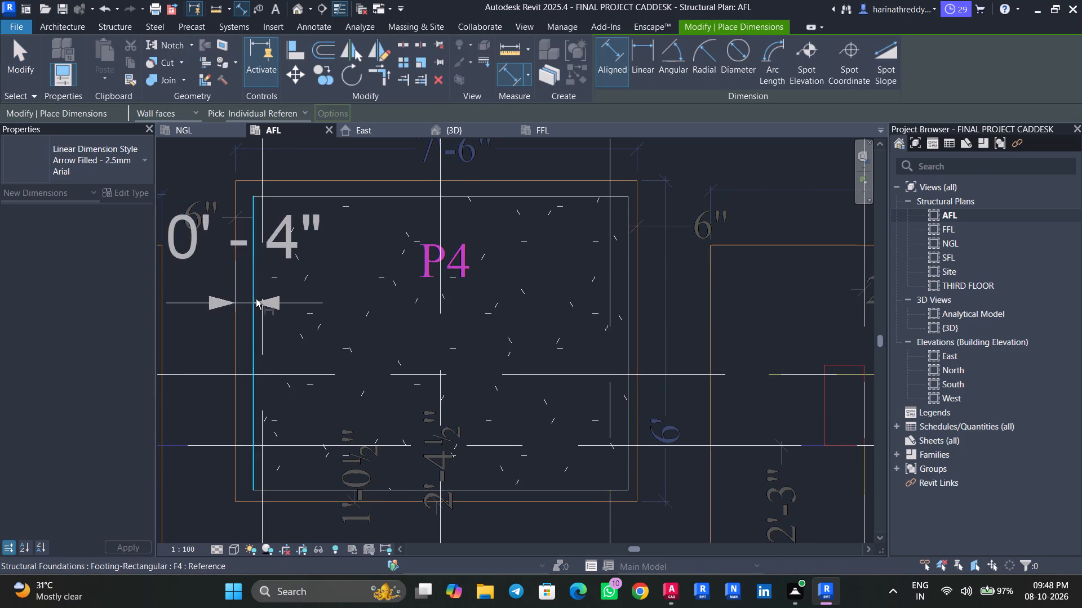
{"action": "scroll", "coordinate": [251, 288], "scroll_direction": "down", "scroll_amount": 5}
{"action": "left_click", "coordinate": [289, 211]}
{"action": "key", "text": "Escape"}
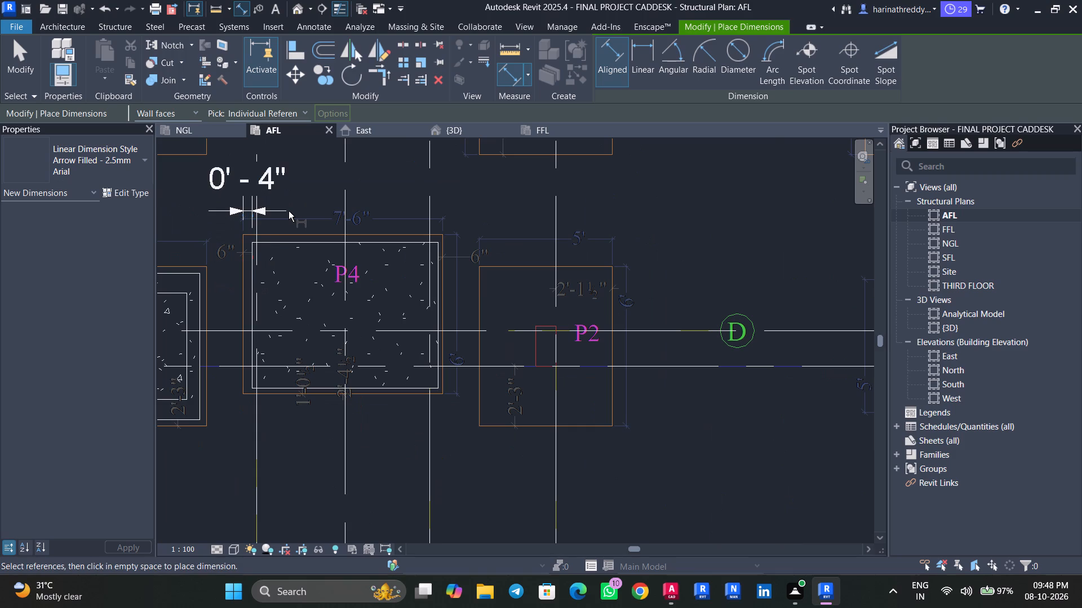
{"action": "key", "text": "Escape"}
{"action": "key", "text": "Escape"}
Dimension the gap between the right edges of the F4 footing and the PCC slab at P4.
{"action": "type", "text": "di"}
{"action": "scroll", "coordinate": [433, 257], "scroll_direction": "up", "scroll_amount": 1}
{"action": "scroll", "coordinate": [436, 256], "scroll_direction": "down", "scroll_amount": 1}
{"action": "scroll", "coordinate": [437, 256], "scroll_direction": "up", "scroll_amount": 5}
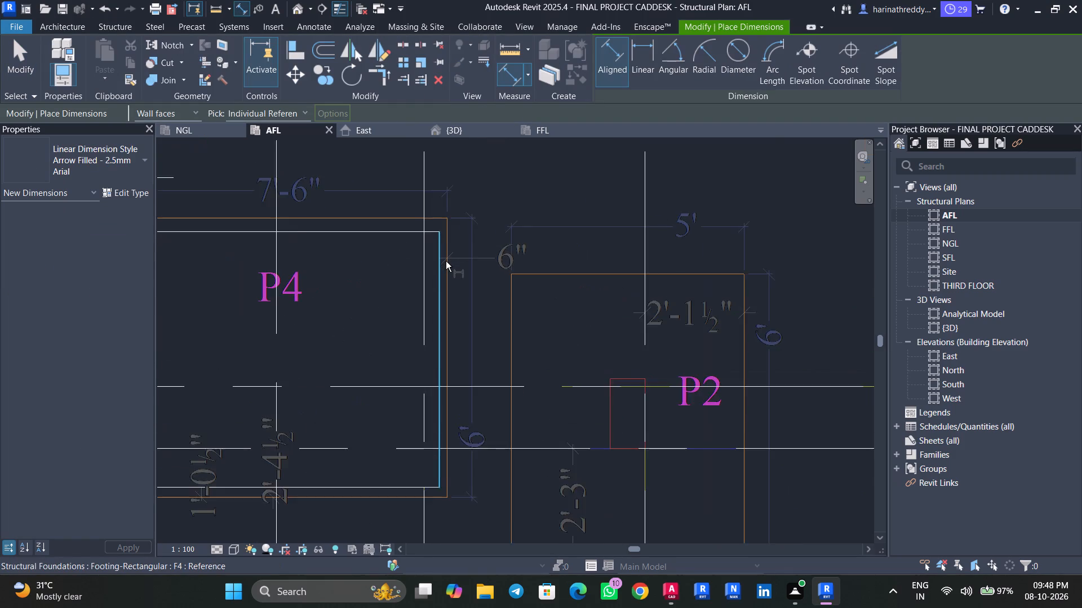
{"action": "scroll", "coordinate": [446, 261], "scroll_direction": "up", "scroll_amount": 1}
{"action": "left_click", "coordinate": [441, 269]}
{"action": "left_click", "coordinate": [450, 279]}
{"action": "scroll", "coordinate": [450, 279], "scroll_direction": "down", "scroll_amount": 4}
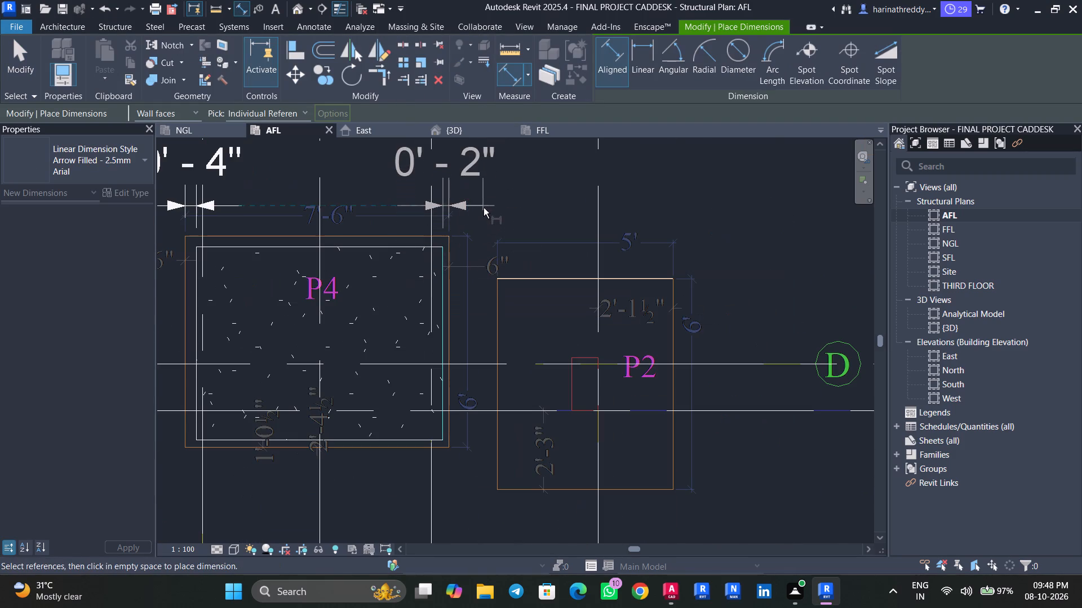
{"action": "left_click", "coordinate": [484, 204]}
{"action": "middle_click_drag", "start_coordinate": [538, 190], "coordinate": [570, 252]}
{"action": "key", "text": "Escape"}
{"action": "key", "text": "Escape"}
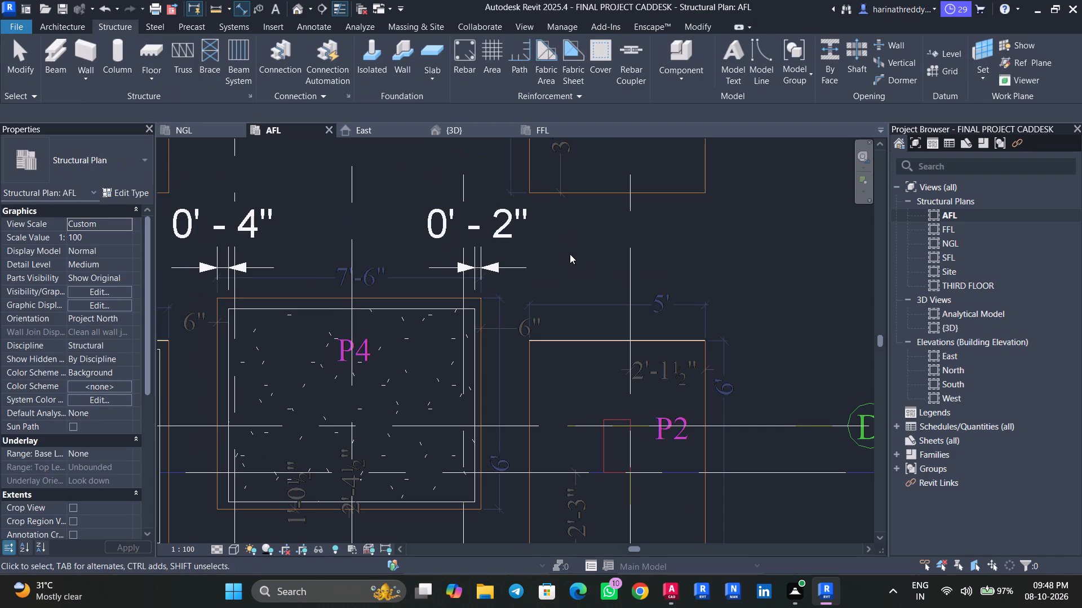
Set the left gap between the F4 footing and the PCC slab to 3".
{"action": "left_click", "coordinate": [445, 347]}
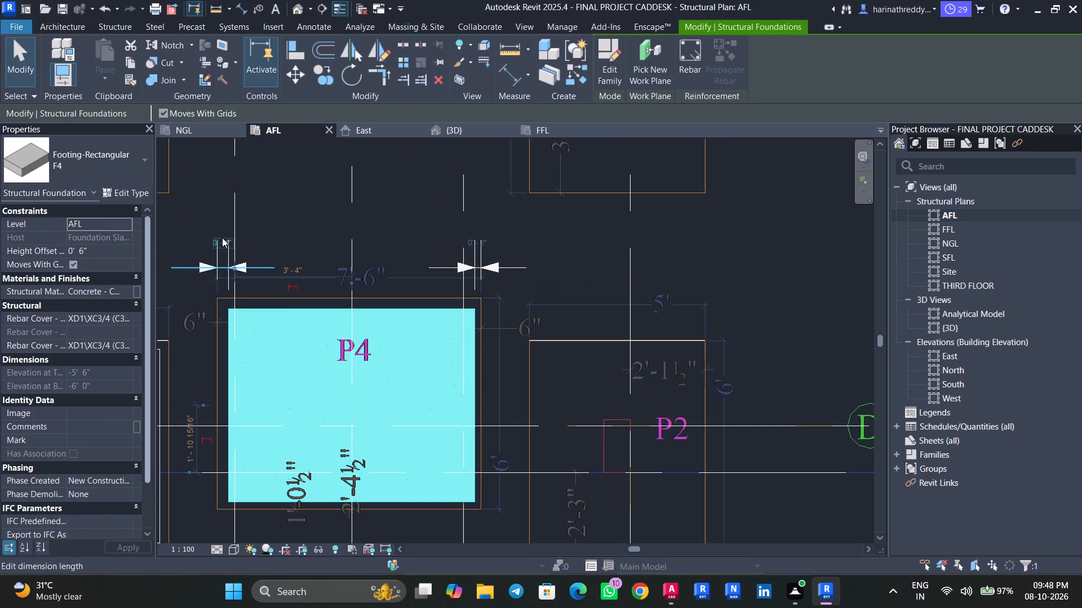
{"action": "left_click", "coordinate": [222, 238]}
{"action": "type", "text": "3\""}
{"action": "key", "text": "Return"}
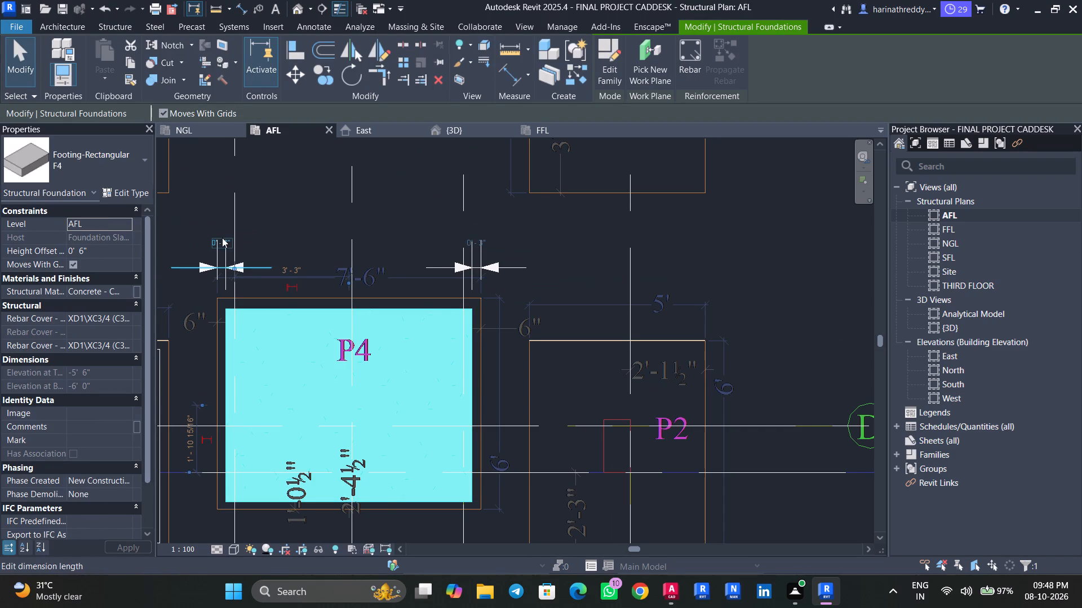
{"action": "left_click", "coordinate": [382, 221]}
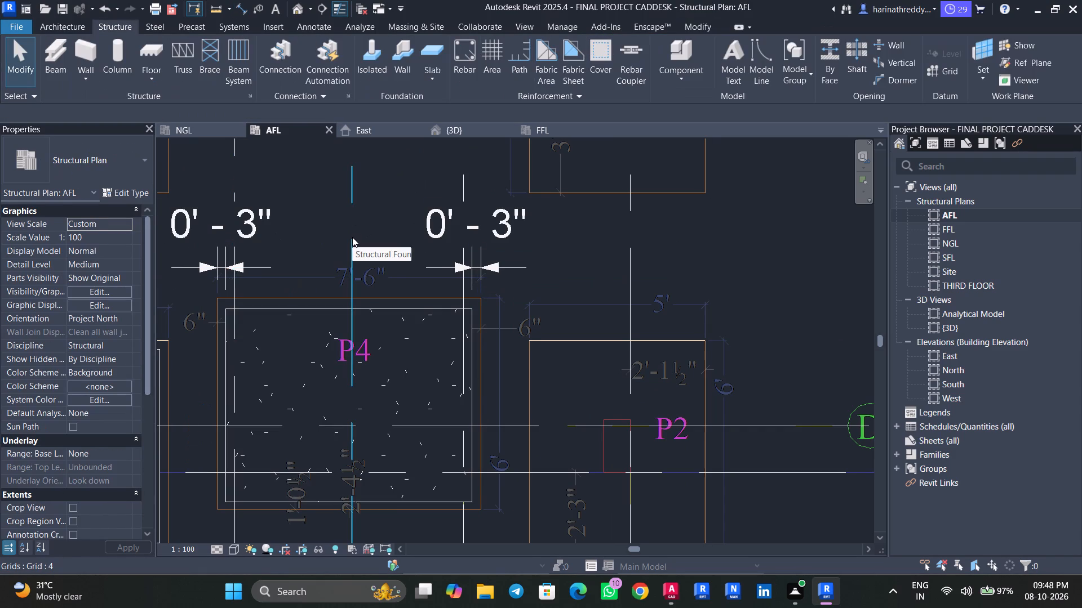
Dimension the gap between the upper edges of the F4 footing and the PCC slab at P4.
{"action": "type", "text": "di"}
{"action": "scroll", "coordinate": [338, 310], "scroll_direction": "up", "scroll_amount": 4}
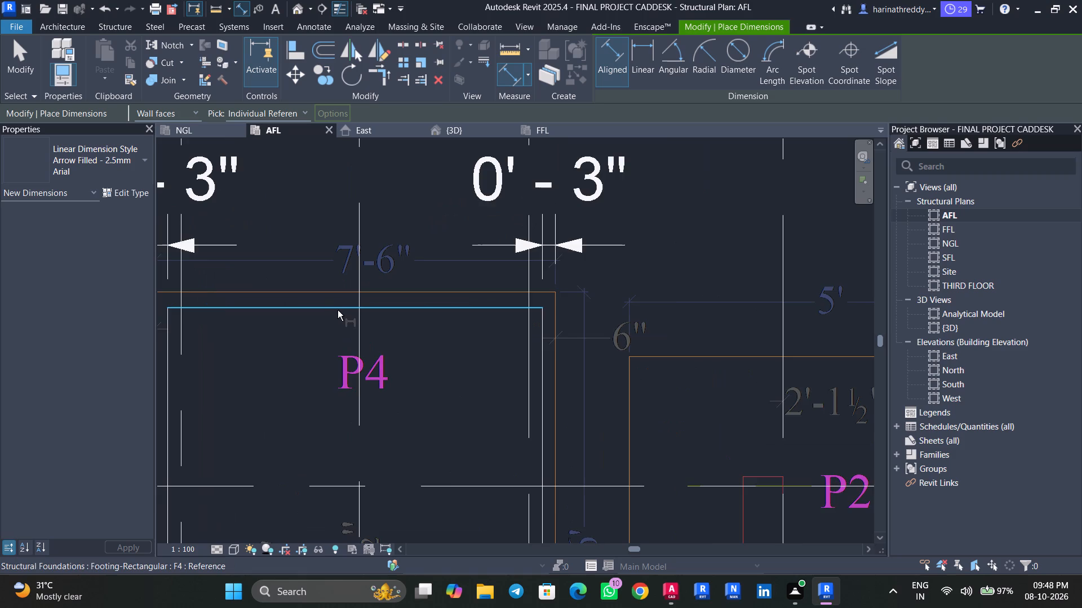
{"action": "left_click", "coordinate": [338, 310]}
{"action": "left_click", "coordinate": [339, 292]}
{"action": "scroll", "coordinate": [339, 292], "scroll_direction": "down", "scroll_amount": 5}
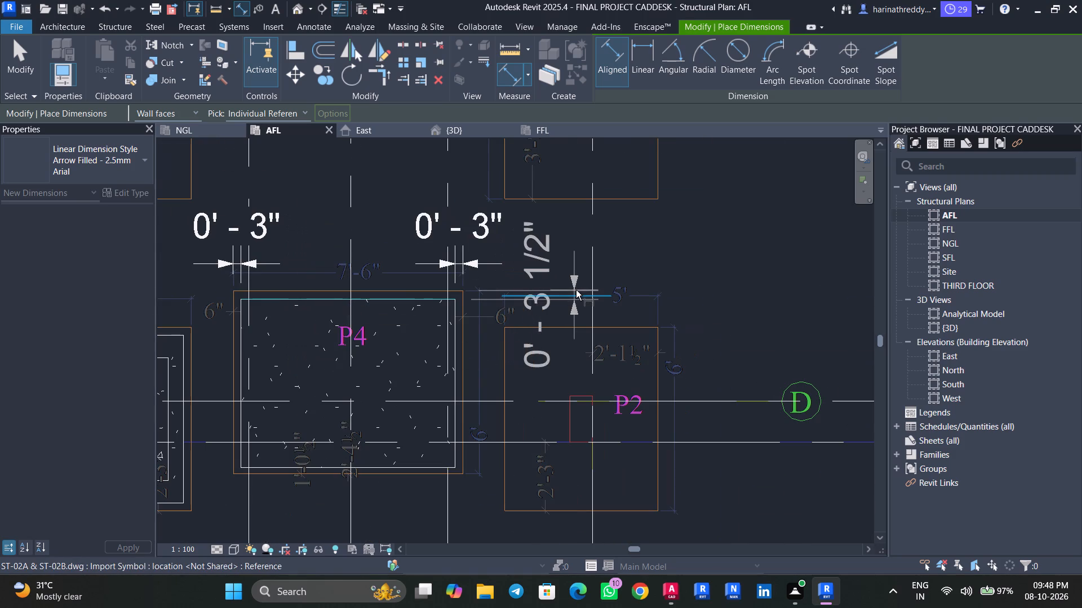
{"action": "left_click", "coordinate": [576, 290]}
{"action": "key", "text": "Escape"}
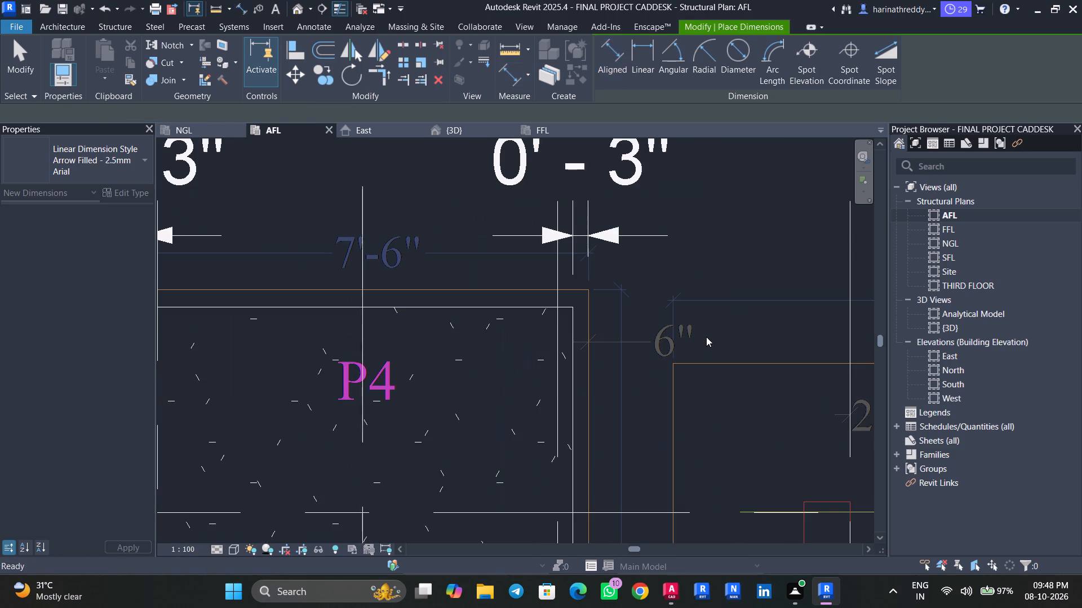
{"action": "left_click", "coordinate": [543, 306]}
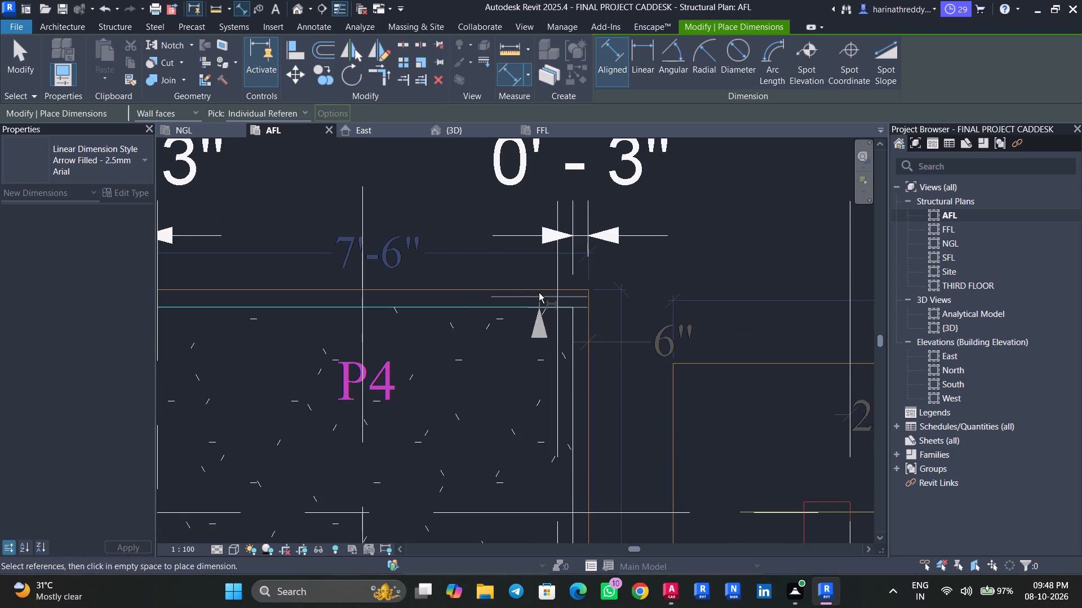
{"action": "left_click", "coordinate": [539, 292]}
{"action": "scroll", "coordinate": [536, 292], "scroll_direction": "down", "scroll_amount": 1}
{"action": "scroll", "coordinate": [536, 292], "scroll_direction": "up", "scroll_amount": 1}
{"action": "scroll", "coordinate": [536, 292], "scroll_direction": "down", "scroll_amount": 7}
{"action": "left_click", "coordinate": [788, 265]}
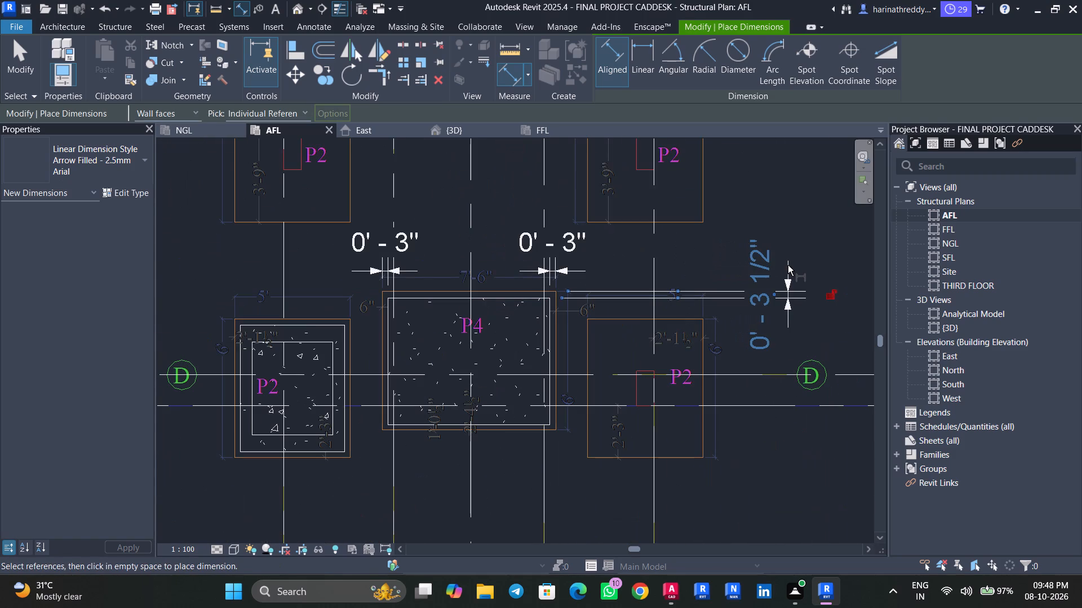
{"action": "key", "text": "Escape"}
{"action": "key", "text": "Escape"}
{"action": "key", "text": "Escape"}
{"action": "key", "text": "Escape"}
{"action": "key", "text": "Escape"}
Set the upper gap between the F4 footing and the PCC slab to 3".
{"action": "left_click", "coordinate": [516, 364]}
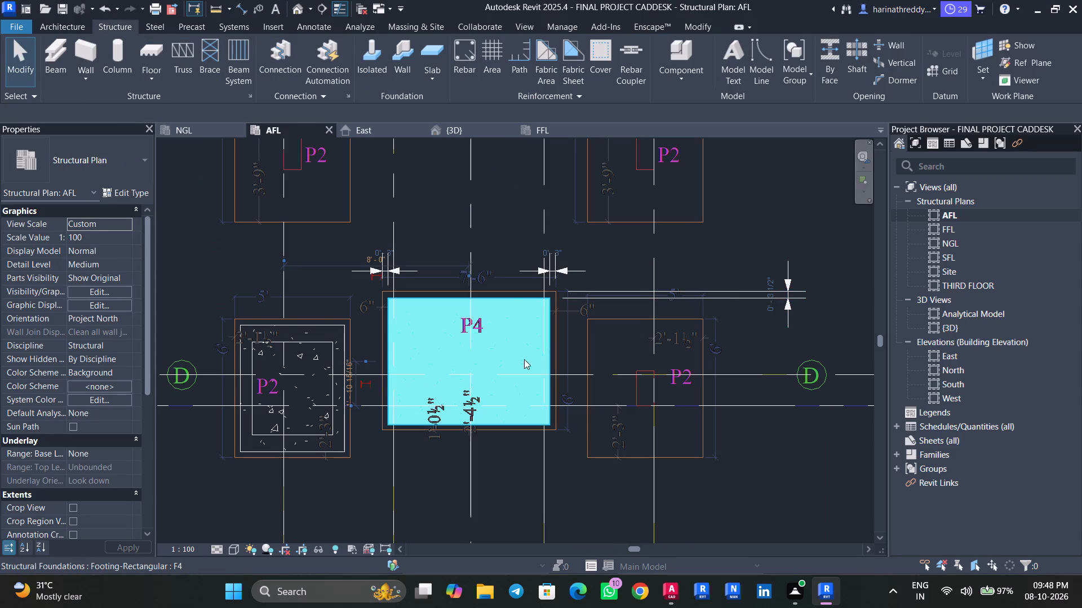
{"action": "left_click", "coordinate": [776, 296]}
{"action": "type", "text": "3\""}
{"action": "key", "text": "Return"}
{"action": "left_click", "coordinate": [751, 265]}
Delete the three gap dimensions placed around the F4 footing at P4.
{"action": "left_click", "coordinate": [707, 287]}
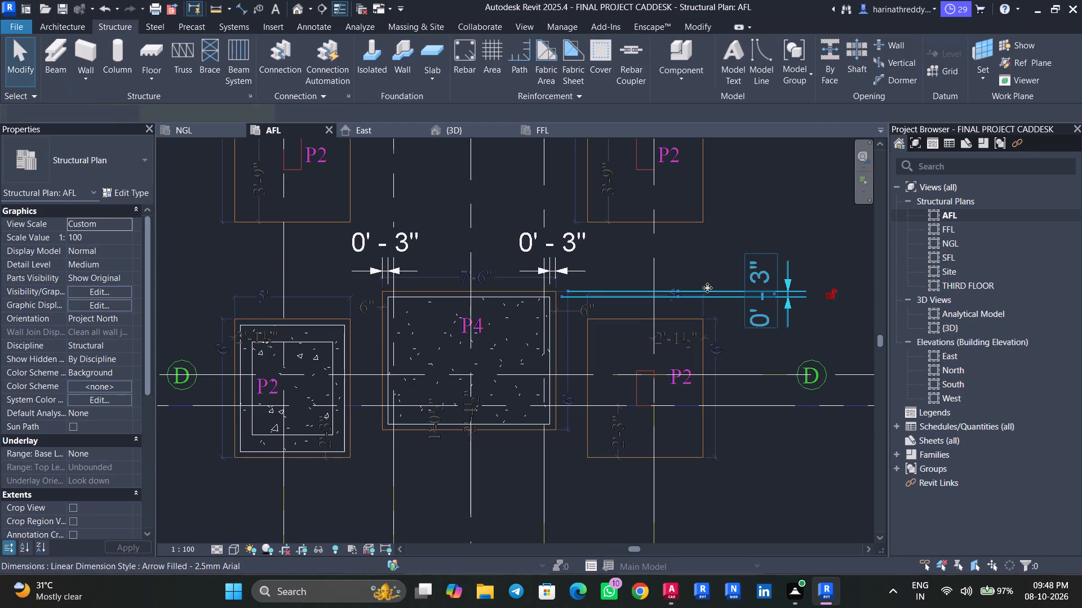
{"action": "key", "text": "Delete"}
{"action": "left_click", "coordinate": [554, 278]}
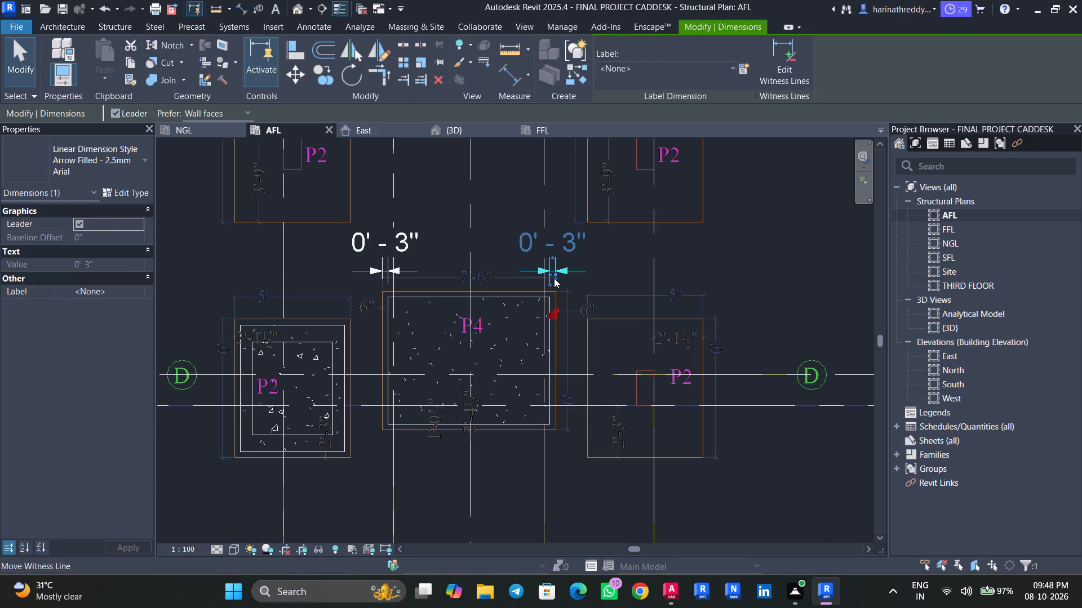
{"action": "key", "text": "Delete"}
{"action": "key", "text": "Page_Down"}
{"action": "left_click", "coordinate": [398, 265]}
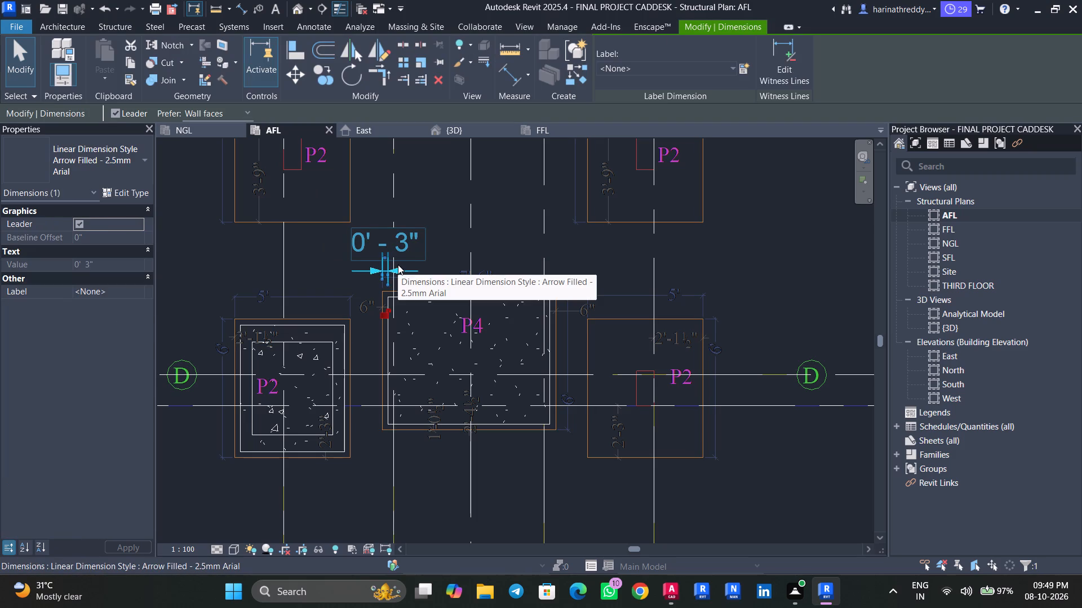
{"action": "key", "text": "Delete"}
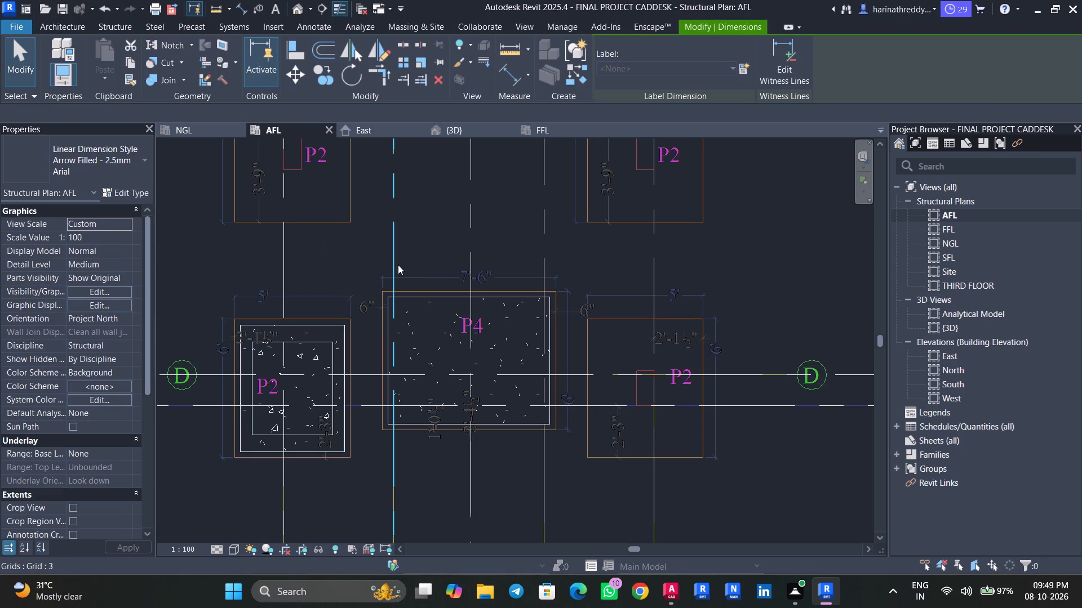
Save the project.
{"action": "key", "text": "ctrl+s"}
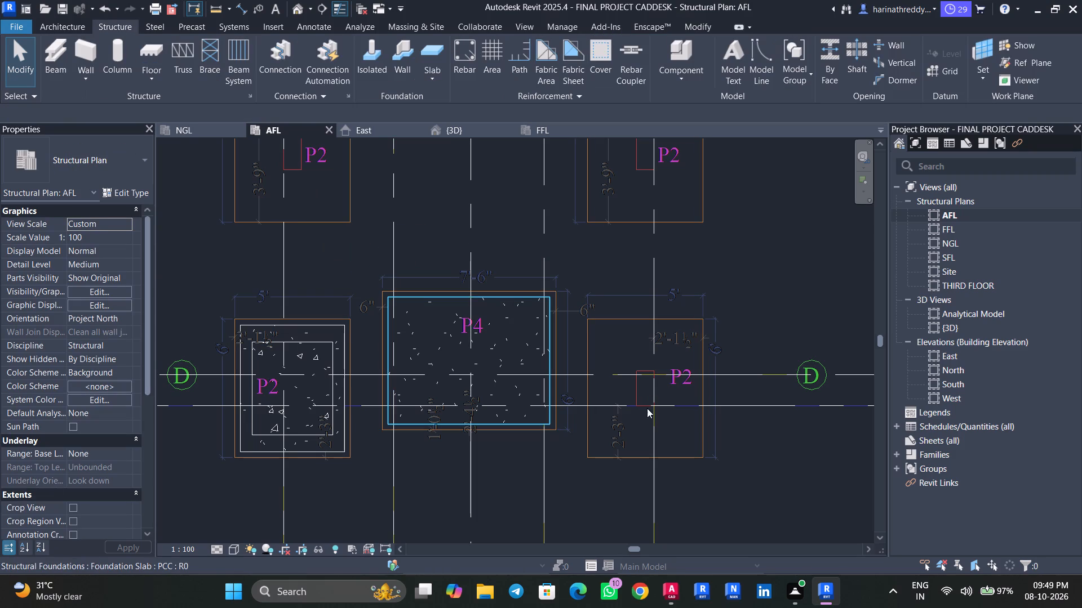
{"action": "scroll", "coordinate": [417, 372], "scroll_direction": "up", "scroll_amount": 5}
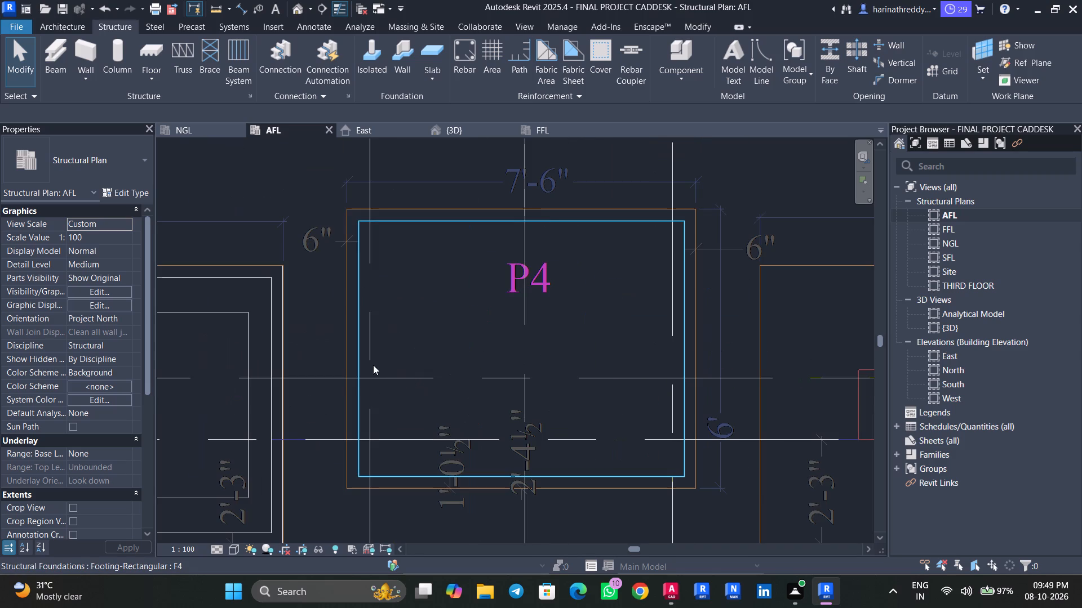
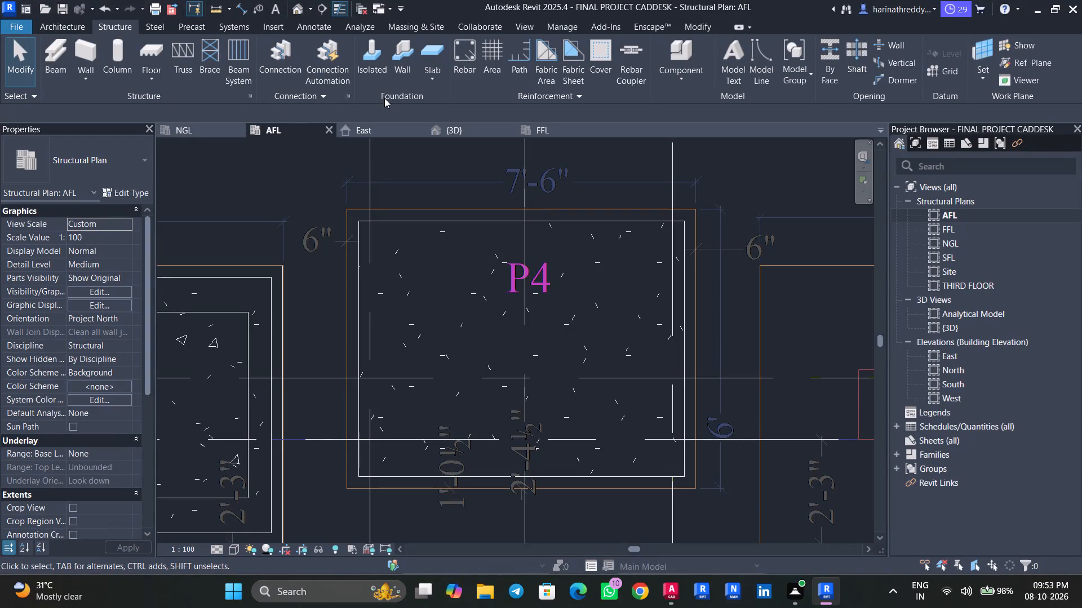
Place an F4 TOP isolated footing, rotated so its long side is horizontal, at the centre of the F4 footing at P4.
{"action": "left_click", "coordinate": [367, 72]}
{"action": "left_click", "coordinate": [116, 174]}
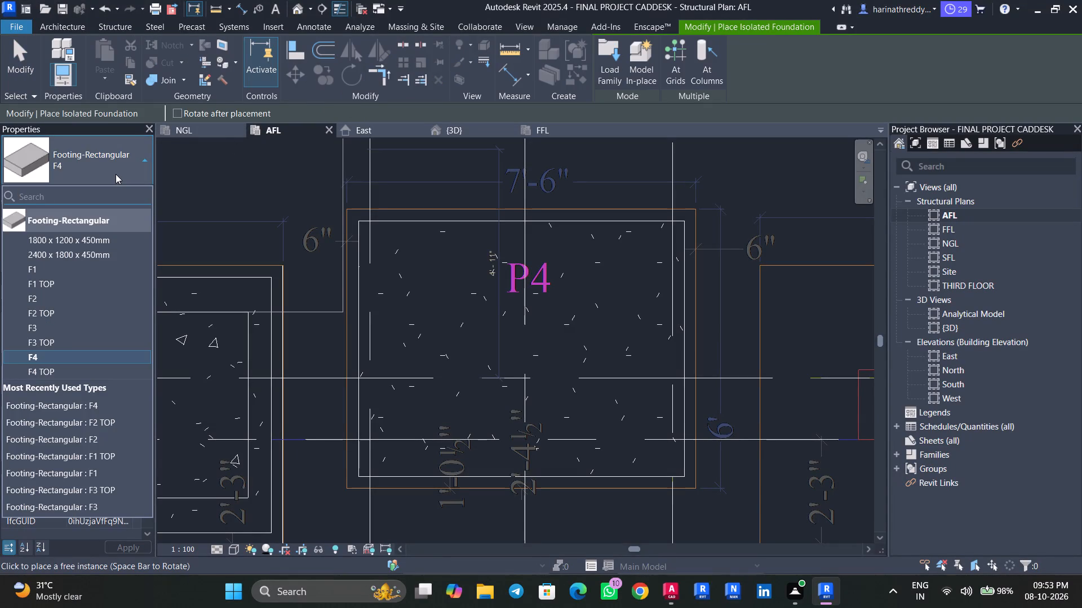
{"action": "left_click", "coordinate": [44, 373]}
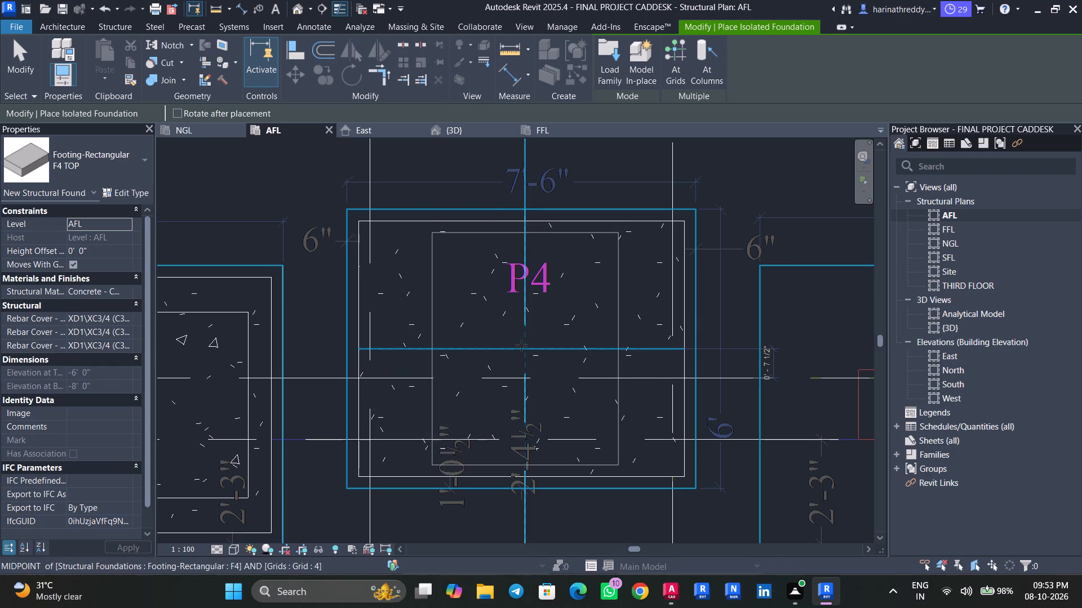
{"action": "key", "text": "space"}
{"action": "key", "text": "space"}
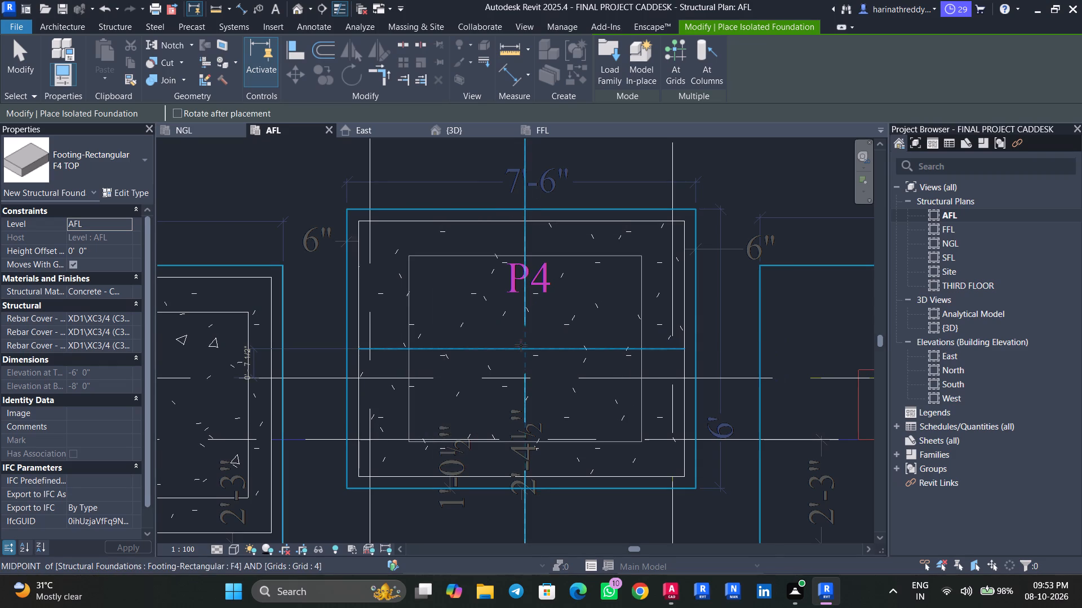
{"action": "left_click", "coordinate": [521, 345]}
{"action": "key", "text": "Escape"}
{"action": "key", "text": "Escape"}
{"action": "key", "text": "Escape"}
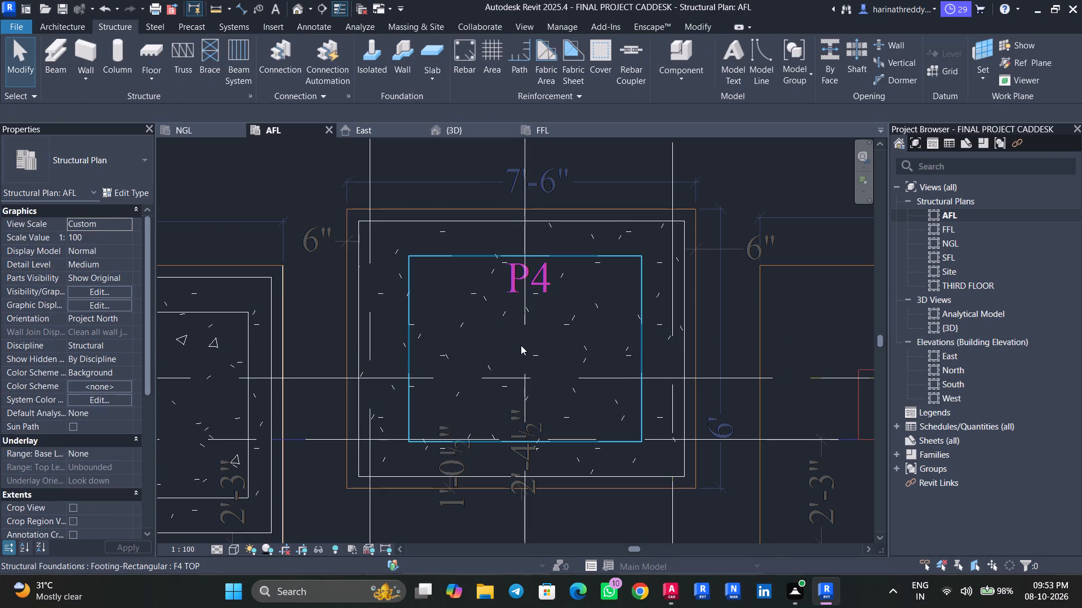
Check the F4 footing's type dimensions and set the F4 TOP footing's height offset at P4 to 1' 6".
{"action": "left_click", "coordinate": [363, 256]}
{"action": "left_click", "coordinate": [117, 194]}
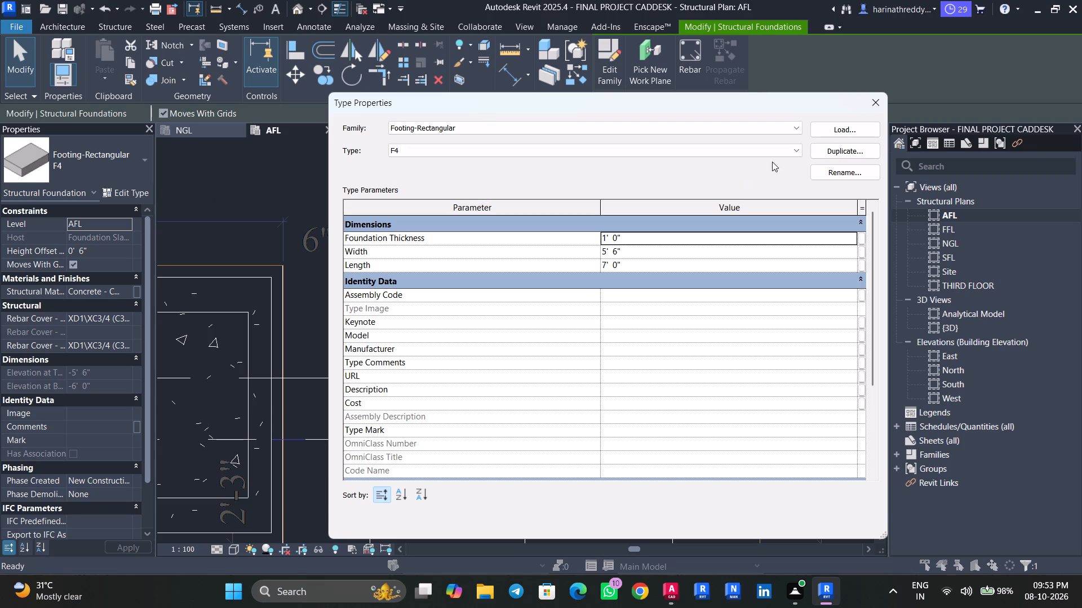
{"action": "left_click", "coordinate": [868, 104]}
{"action": "left_click", "coordinate": [787, 184]}
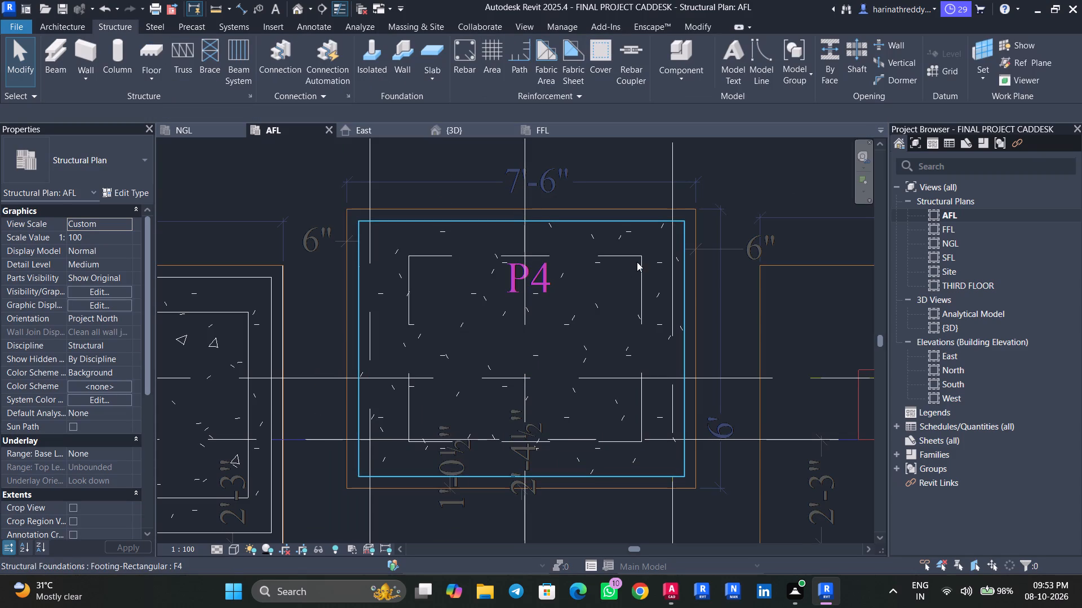
{"action": "left_click", "coordinate": [645, 303]}
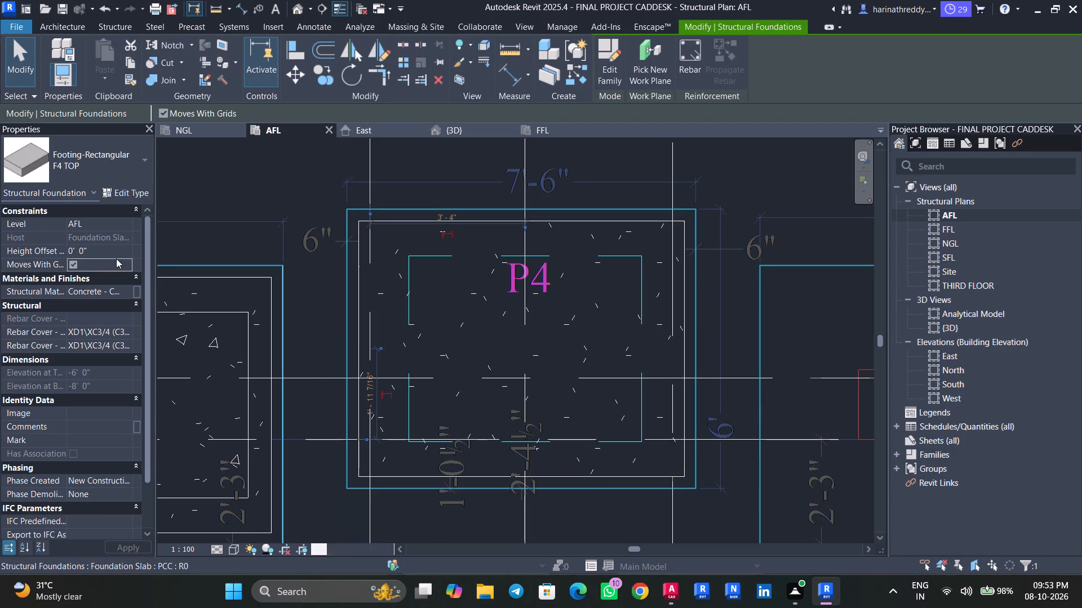
{"action": "left_click", "coordinate": [116, 258]}
{"action": "left_click", "coordinate": [114, 245]}
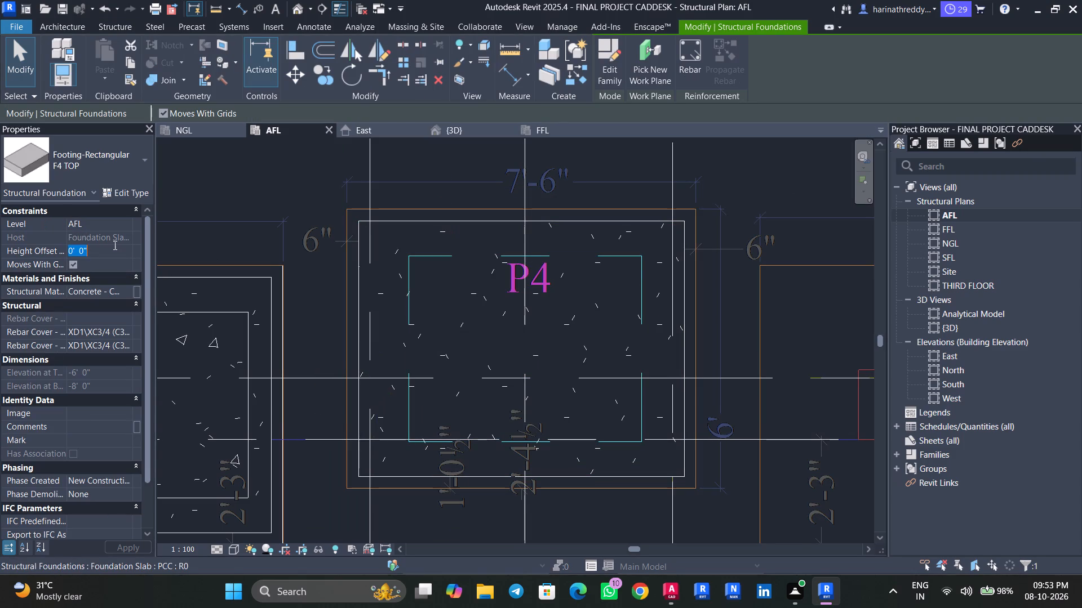
{"action": "type", "text": "1'6\""}
{"action": "key", "text": "Return"}
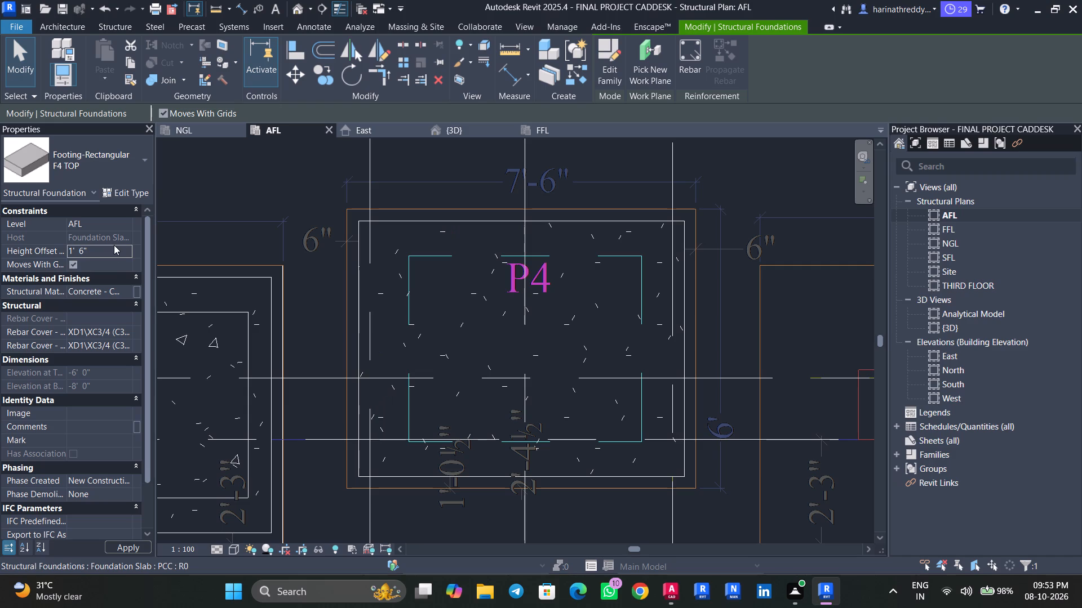
{"action": "left_click", "coordinate": [741, 202]}
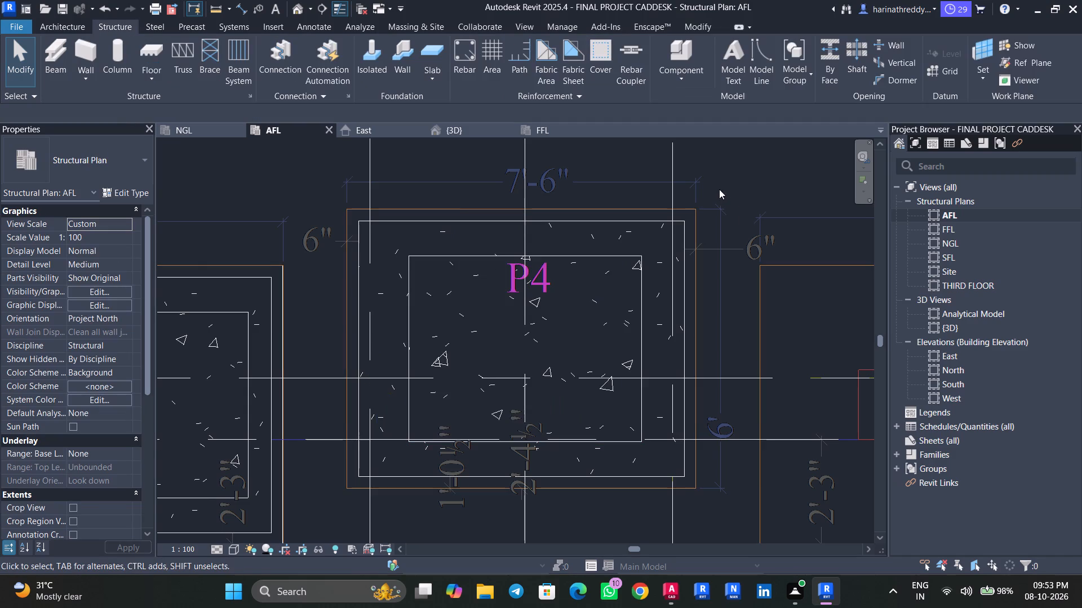
Measure the upper, lower and right-hand gaps between the edges of the F4 TOP and F4 footings at P4.
{"action": "middle_click_drag", "start_coordinate": [719, 188], "coordinate": [698, 193]}
{"action": "type", "text": "di"}
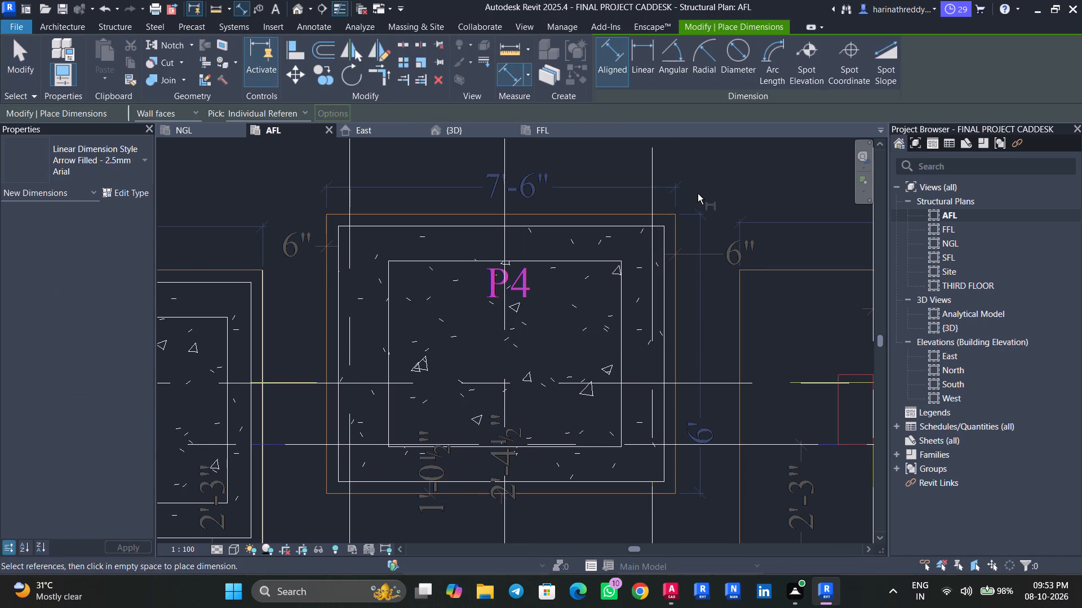
{"action": "left_click", "coordinate": [555, 230]}
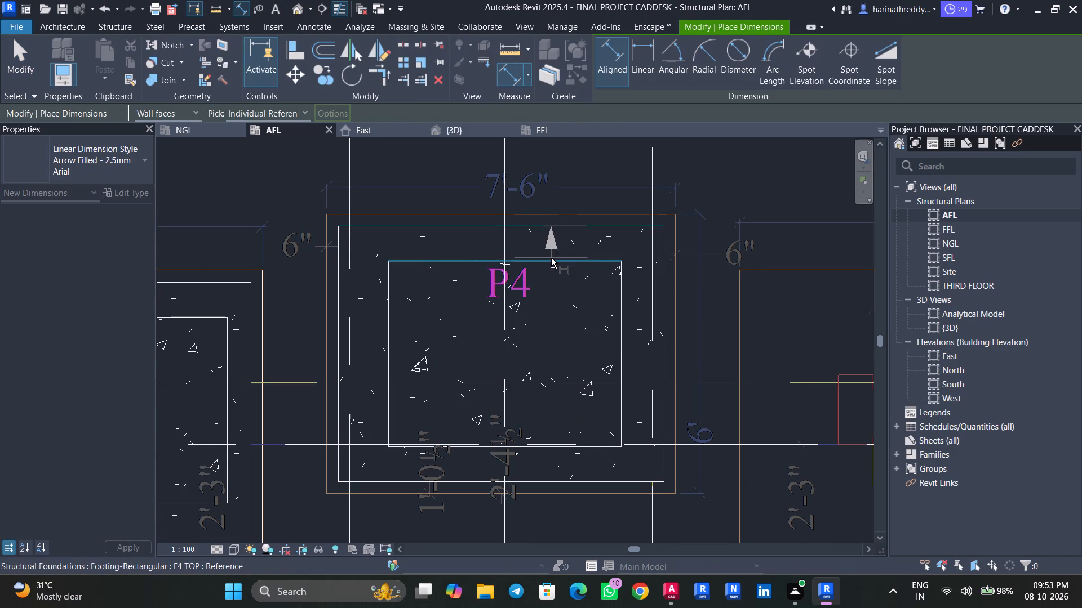
{"action": "left_click", "coordinate": [551, 258]}
{"action": "scroll", "coordinate": [551, 258], "scroll_direction": "up", "scroll_amount": 1}
{"action": "scroll", "coordinate": [551, 258], "scroll_direction": "down", "scroll_amount": 3}
{"action": "key", "text": "Escape"}
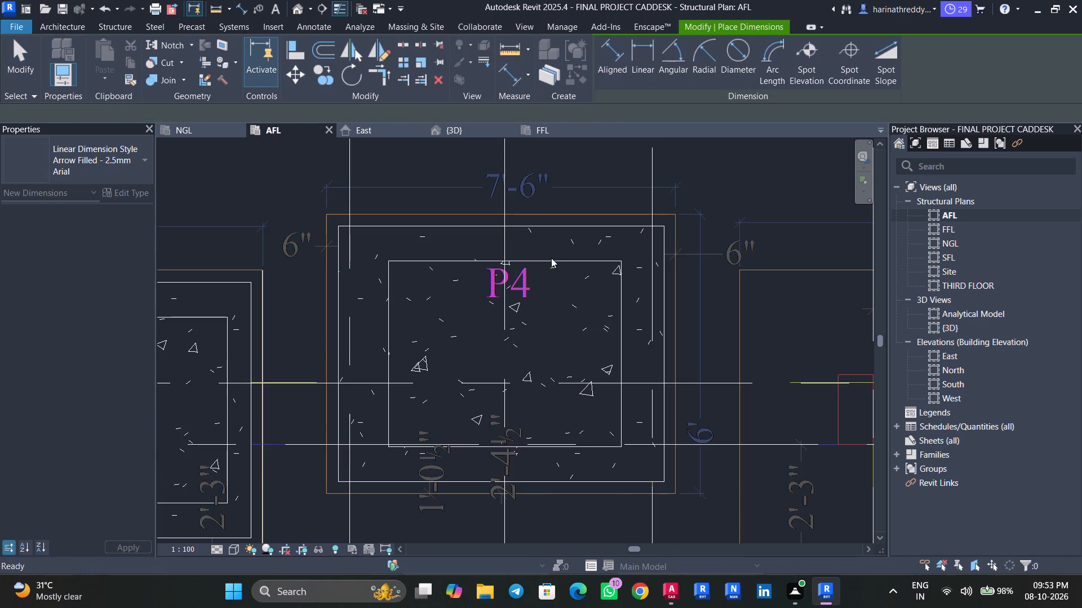
{"action": "scroll", "coordinate": [537, 489], "scroll_direction": "down", "scroll_amount": 1}
{"action": "left_click", "coordinate": [556, 484]}
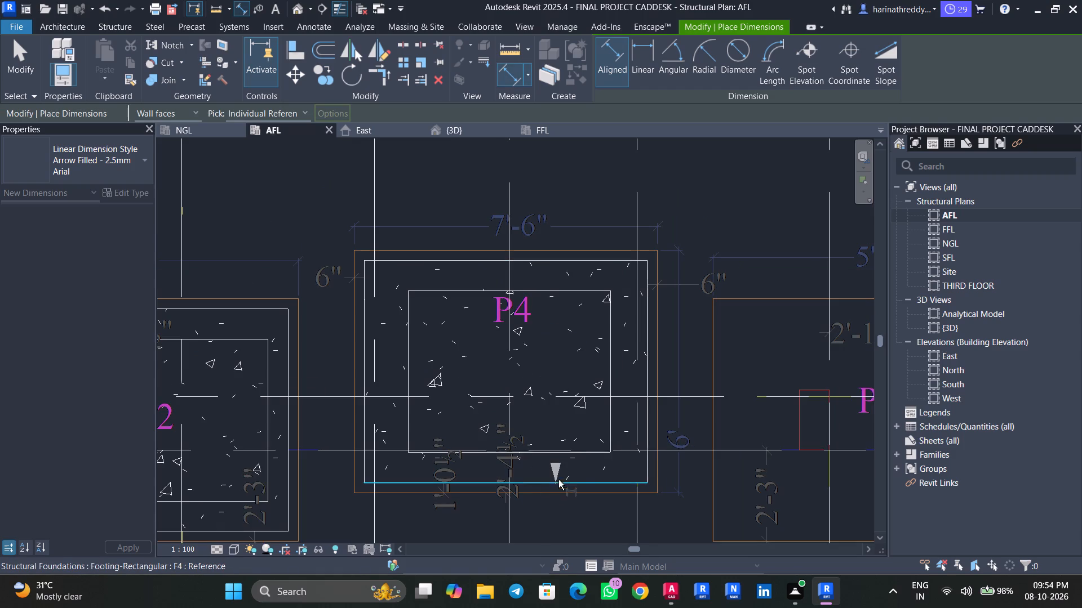
{"action": "left_click", "coordinate": [578, 454]}
{"action": "scroll", "coordinate": [578, 454], "scroll_direction": "down", "scroll_amount": 2}
{"action": "key", "text": "Escape"}
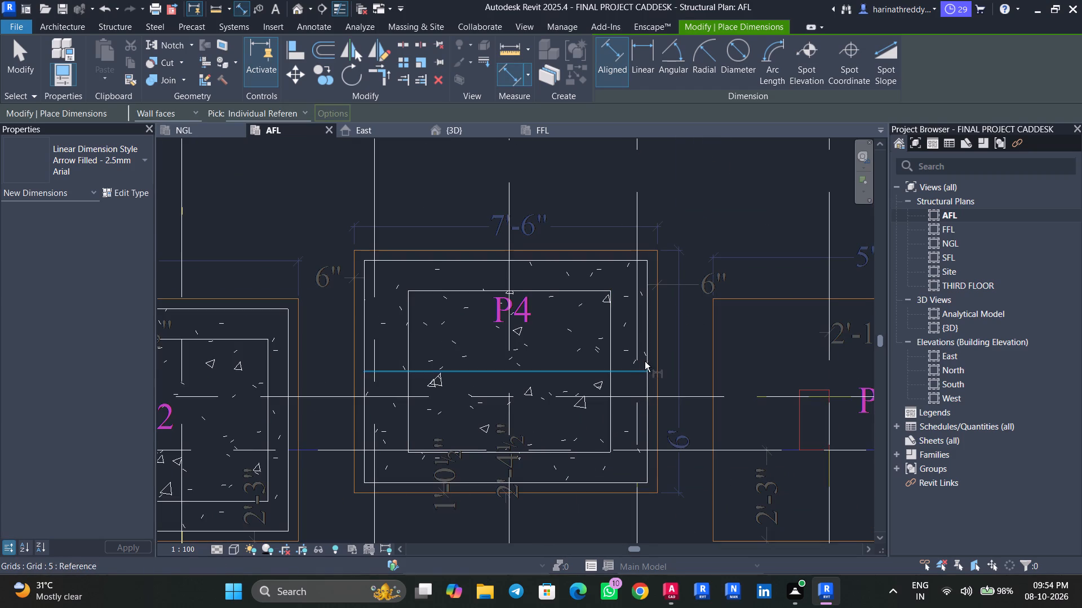
{"action": "scroll", "coordinate": [634, 328], "scroll_direction": "up", "scroll_amount": 1}
{"action": "scroll", "coordinate": [635, 329], "scroll_direction": "down", "scroll_amount": 1}
{"action": "scroll", "coordinate": [636, 329], "scroll_direction": "up", "scroll_amount": 3}
{"action": "left_click", "coordinate": [600, 369]}
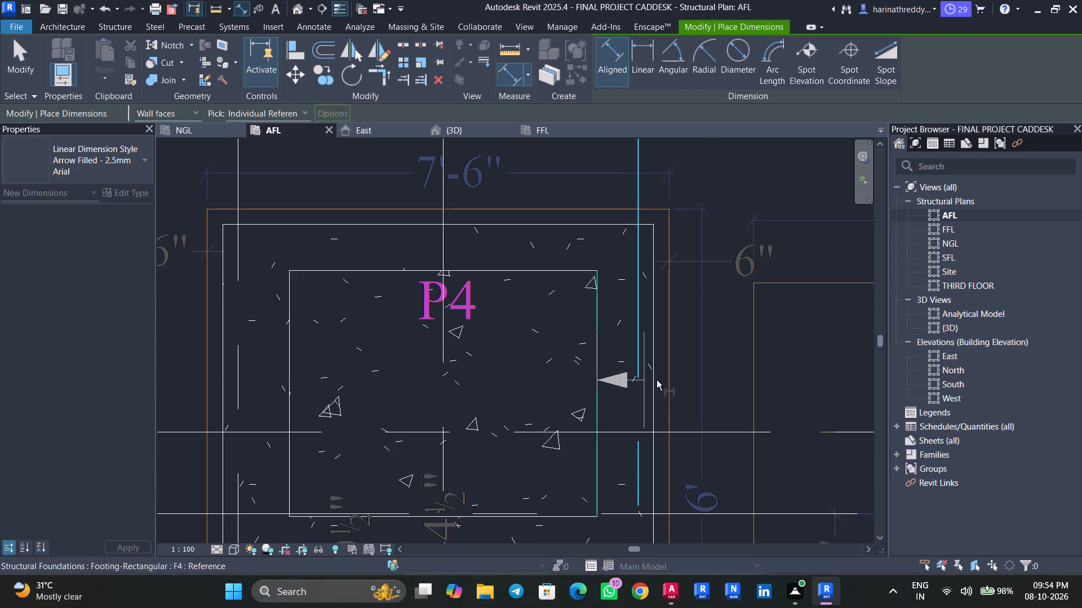
{"action": "left_click", "coordinate": [654, 379]}
{"action": "scroll", "coordinate": [654, 379], "scroll_direction": "down", "scroll_amount": 4}
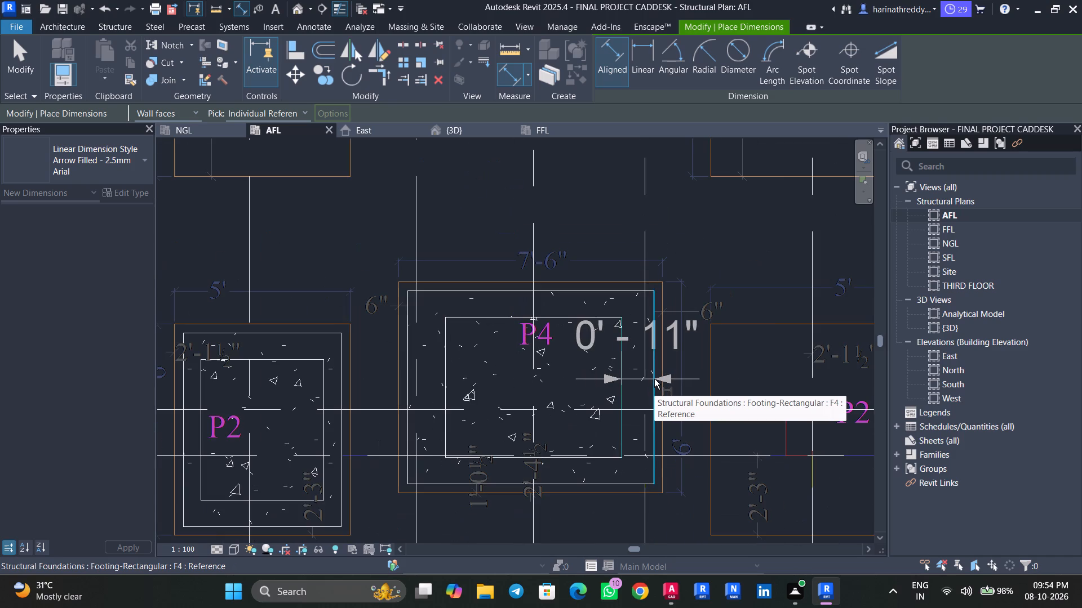
{"action": "key", "text": "Escape"}
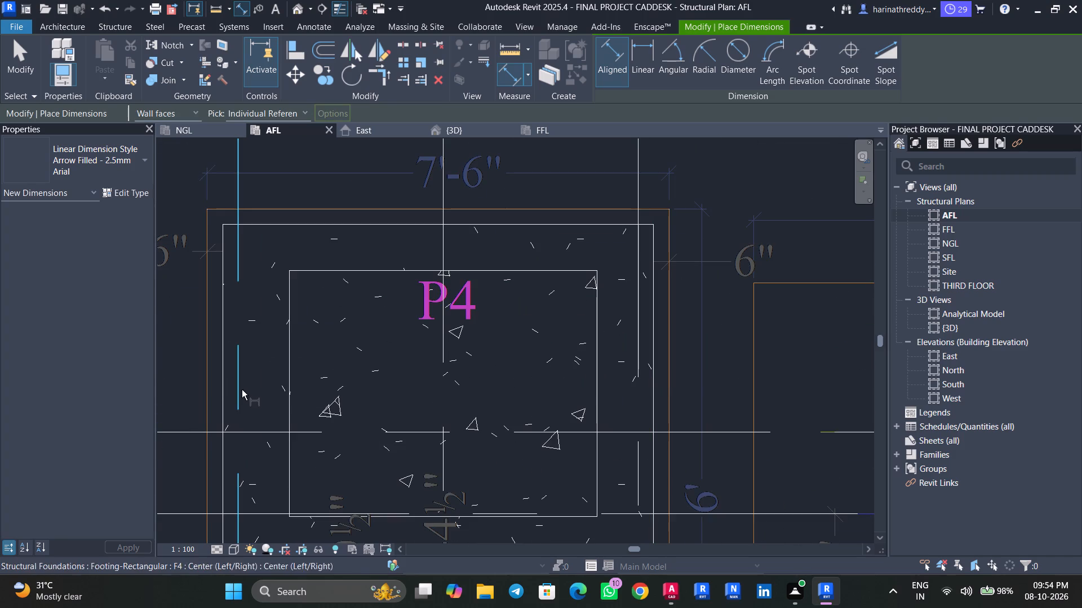
Dimension the gap between the left edges of the F4 and F4 TOP footings at P4.
{"action": "left_click", "coordinate": [224, 377]}
{"action": "left_click", "coordinate": [285, 394]}
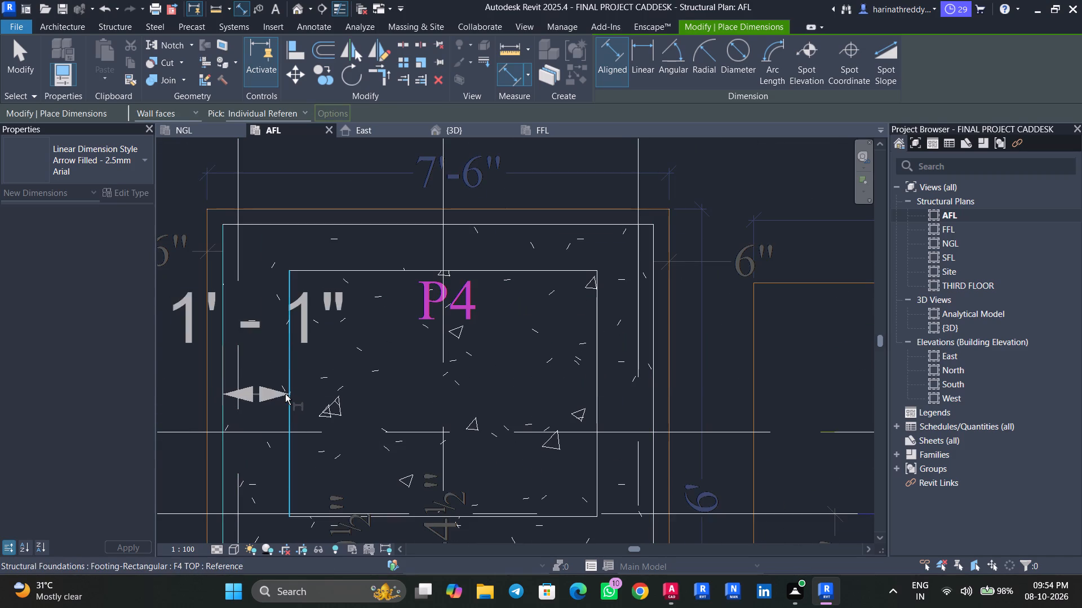
{"action": "scroll", "coordinate": [285, 394], "scroll_direction": "down", "scroll_amount": 3}
{"action": "left_click", "coordinate": [405, 229]}
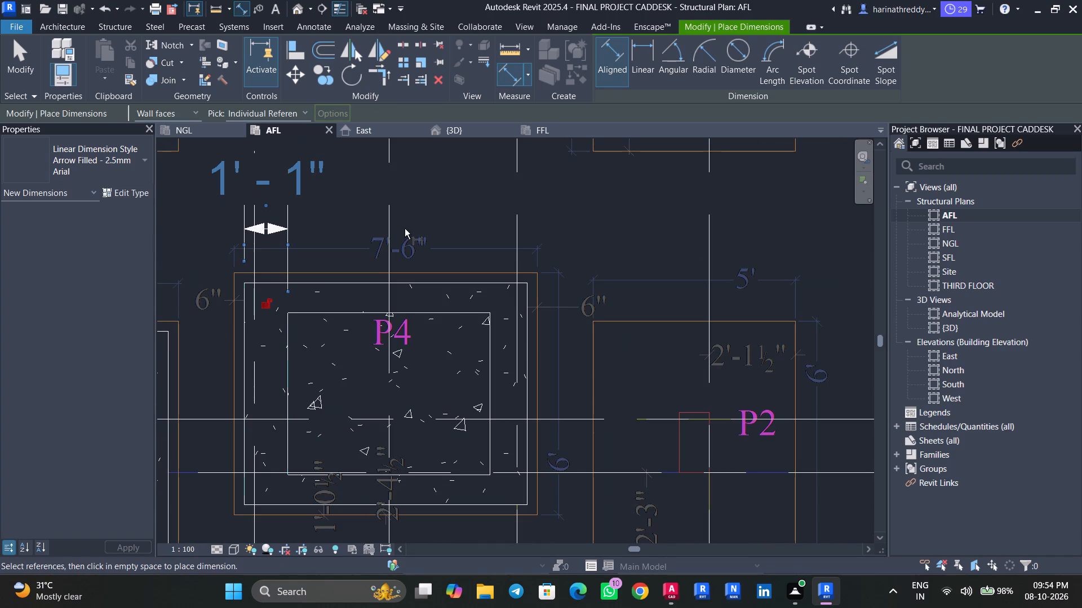
{"action": "key", "text": "Escape"}
{"action": "key", "text": "Escape"}
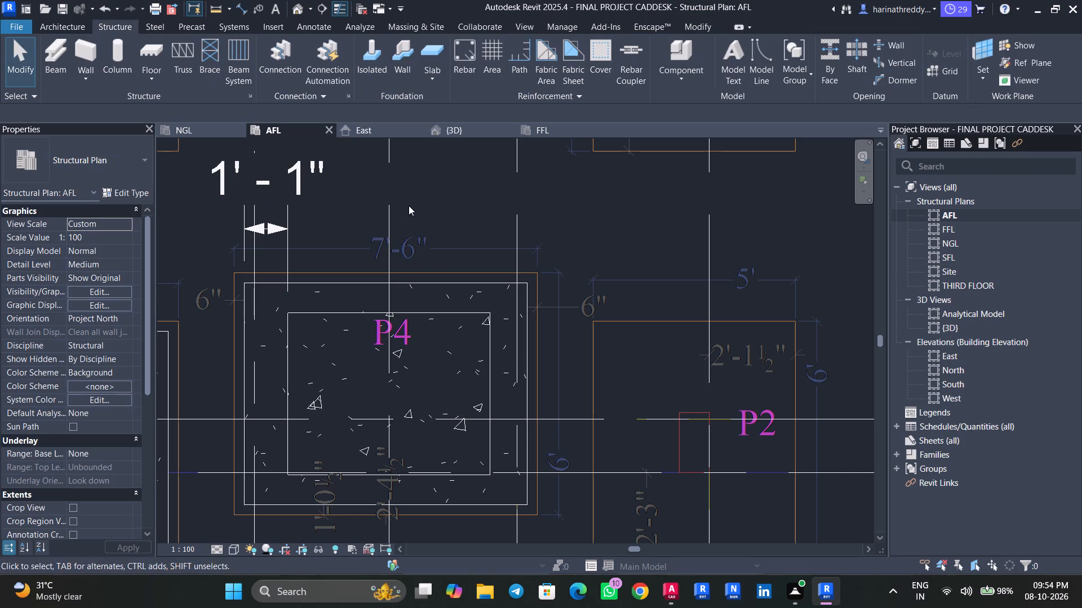
Set the left-hand gap between the F4 TOP and F4 footings at P4 to 12".
{"action": "left_click", "coordinate": [451, 325]}
{"action": "left_click", "coordinate": [280, 200]}
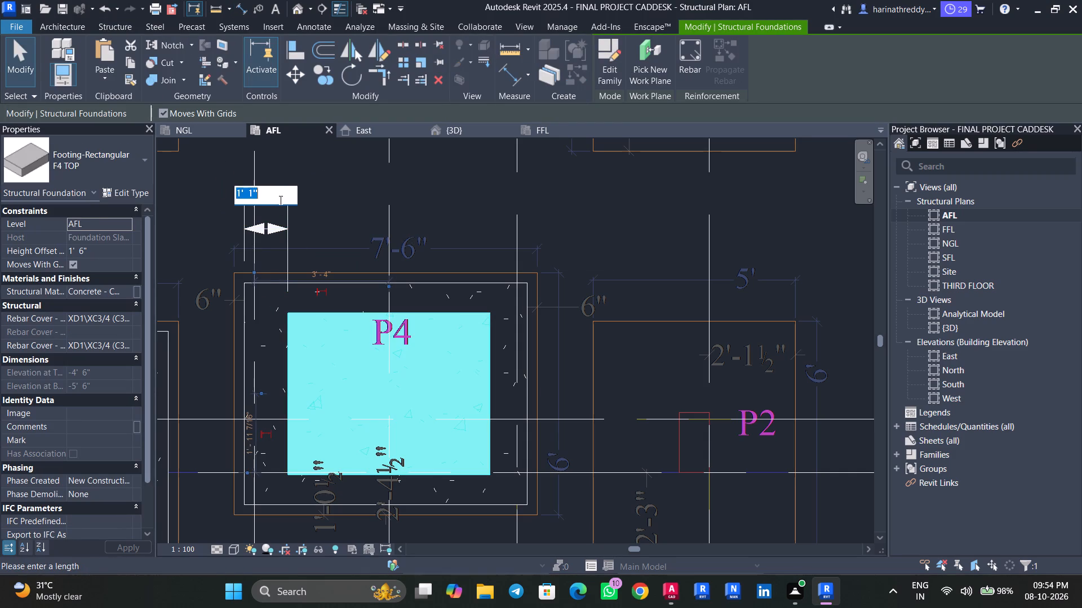
{"action": "type", "text": "12\""}
{"action": "key", "text": "Return"}
{"action": "left_click", "coordinate": [497, 182]}
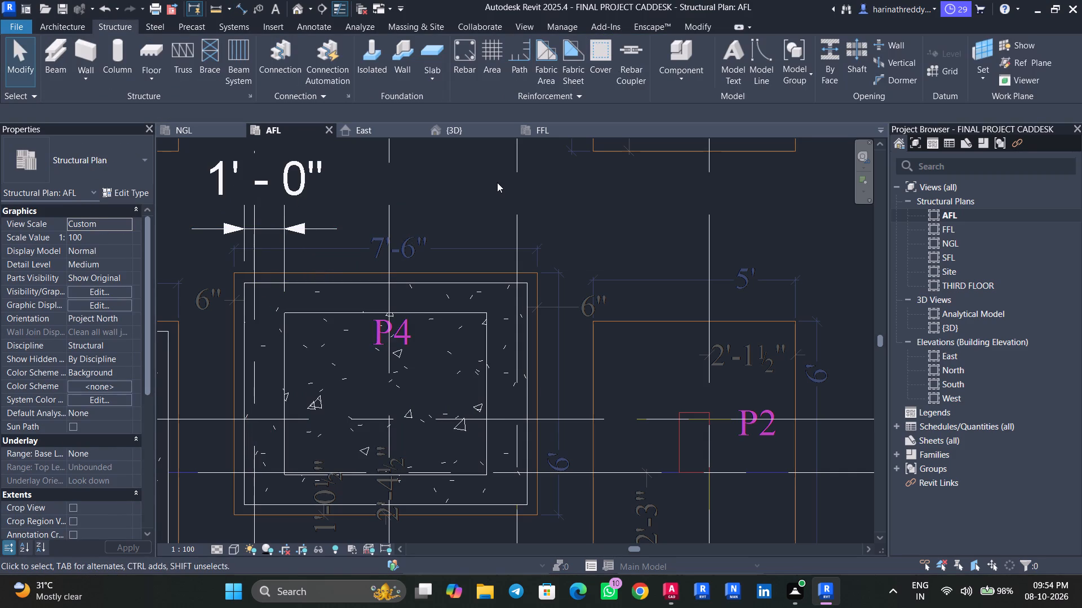
Measure the gap between the right edges of the F4 TOP and F4 footings at P4.
{"action": "type", "text": "di"}
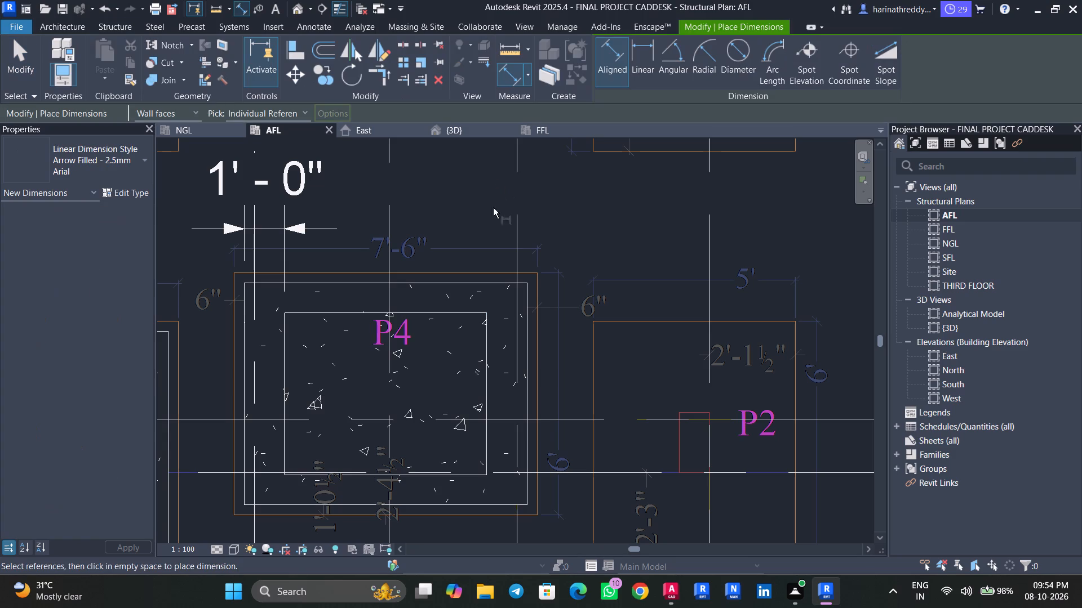
{"action": "left_click", "coordinate": [485, 373]}
{"action": "left_click", "coordinate": [526, 390]}
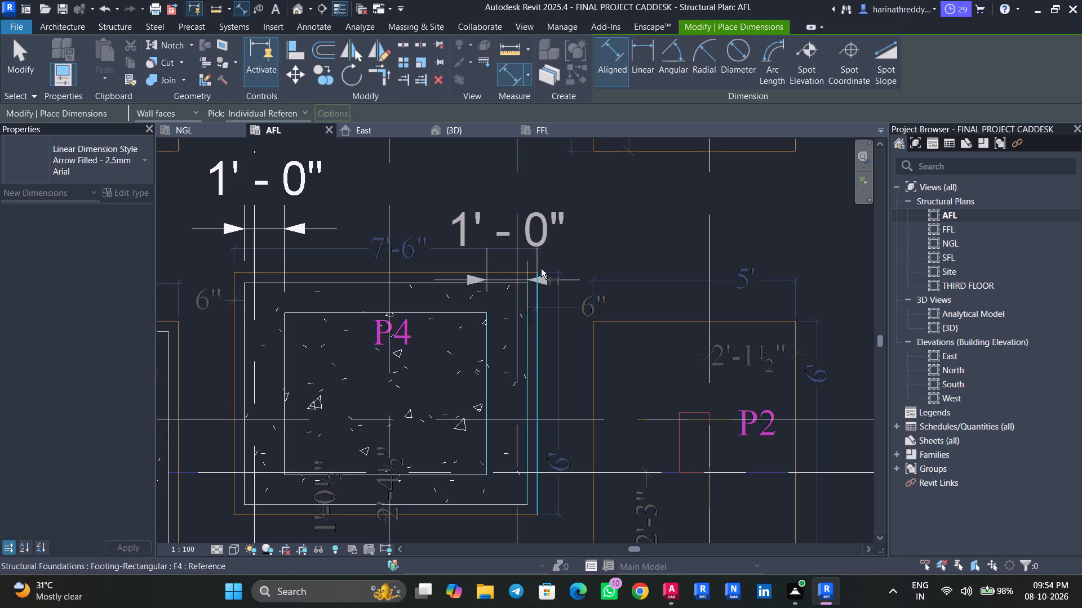
{"action": "key", "text": "Escape"}
{"action": "key", "text": "Escape"}
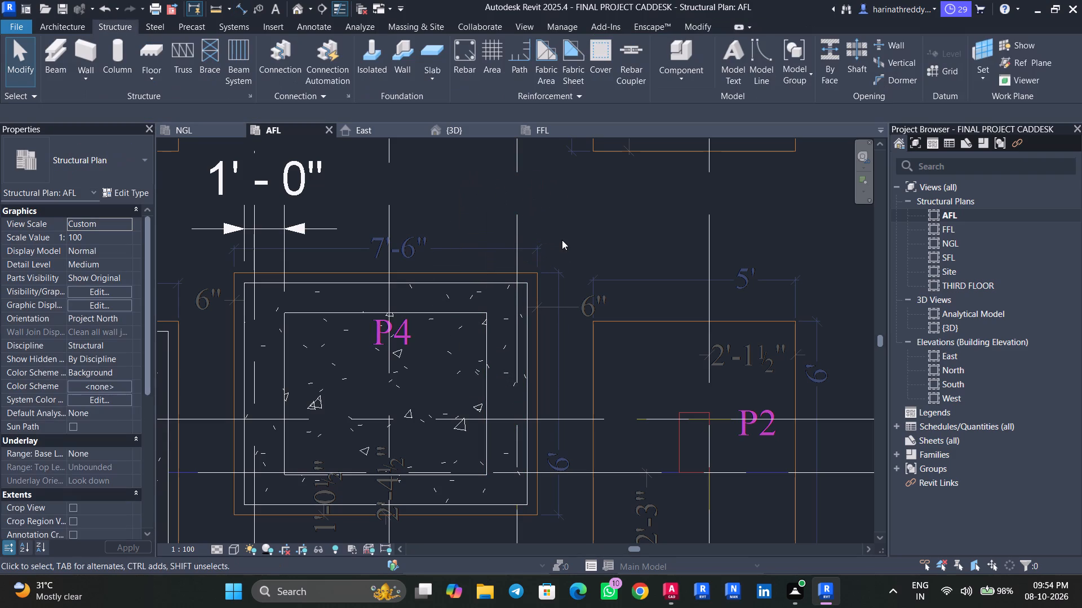
Delete the left-hand gap dimension above the F4 footing at P4.
{"action": "left_click", "coordinate": [289, 213]}
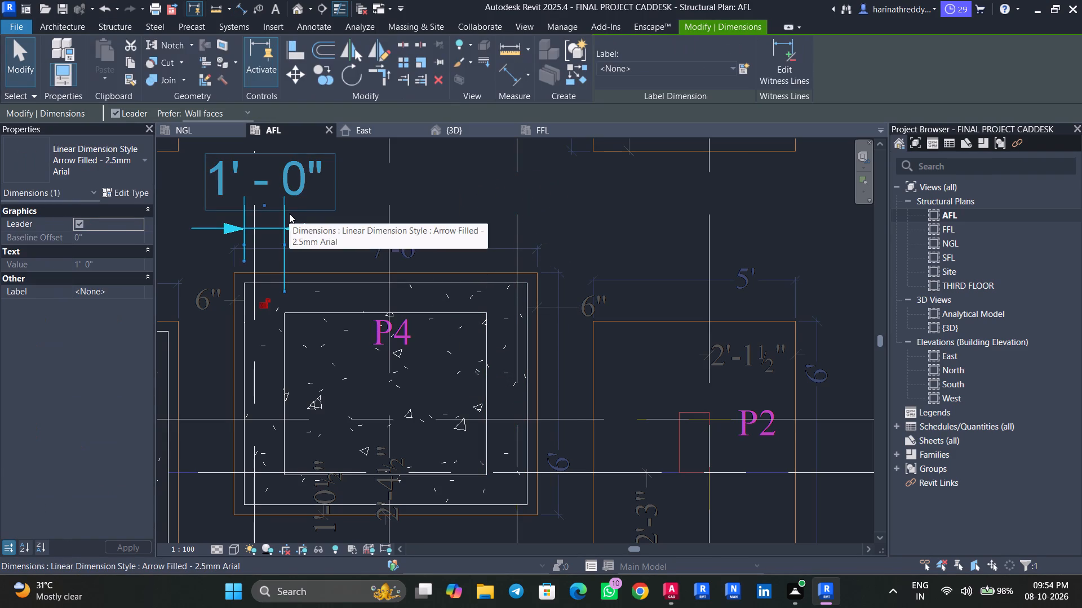
{"action": "key", "text": "Delete"}
Place an F2 isolated footing over the PCC slab at P2 near grid 6, to the right of P4.
{"action": "scroll", "coordinate": [451, 227], "scroll_direction": "down", "scroll_amount": 4}
{"action": "middle_click_drag", "start_coordinate": [451, 226], "coordinate": [445, 204]}
{"action": "middle_click_drag", "start_coordinate": [498, 410], "coordinate": [406, 421]}
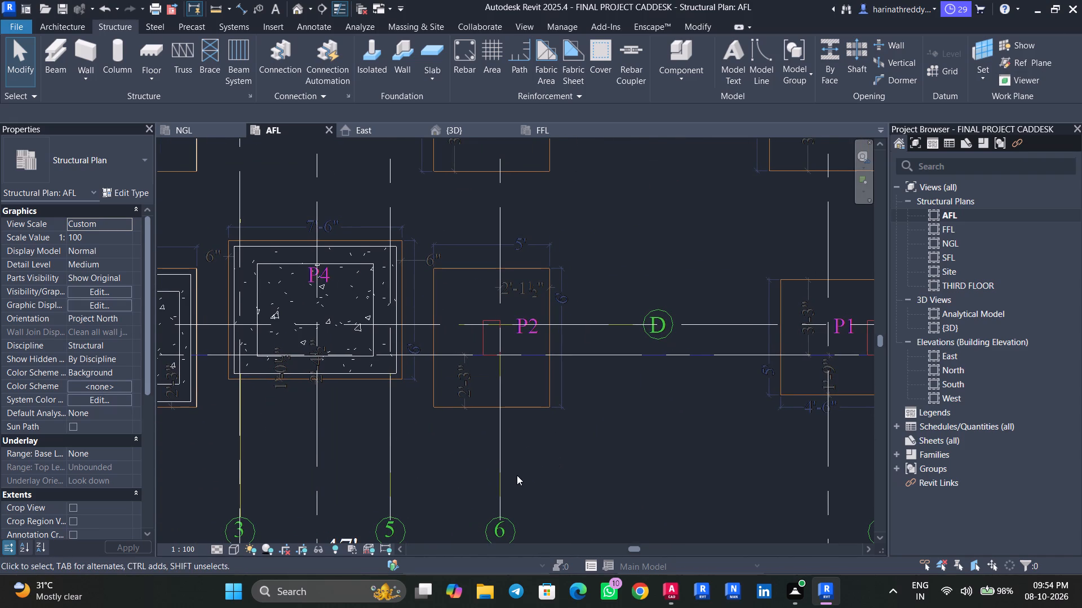
{"action": "left_click", "coordinate": [374, 75]}
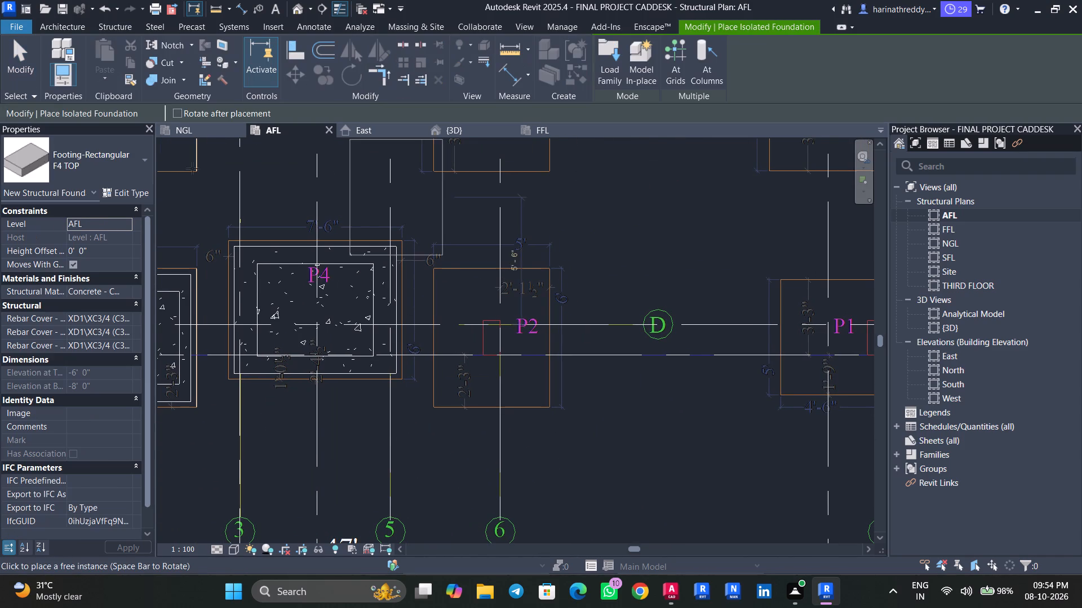
{"action": "left_click", "coordinate": [101, 169]}
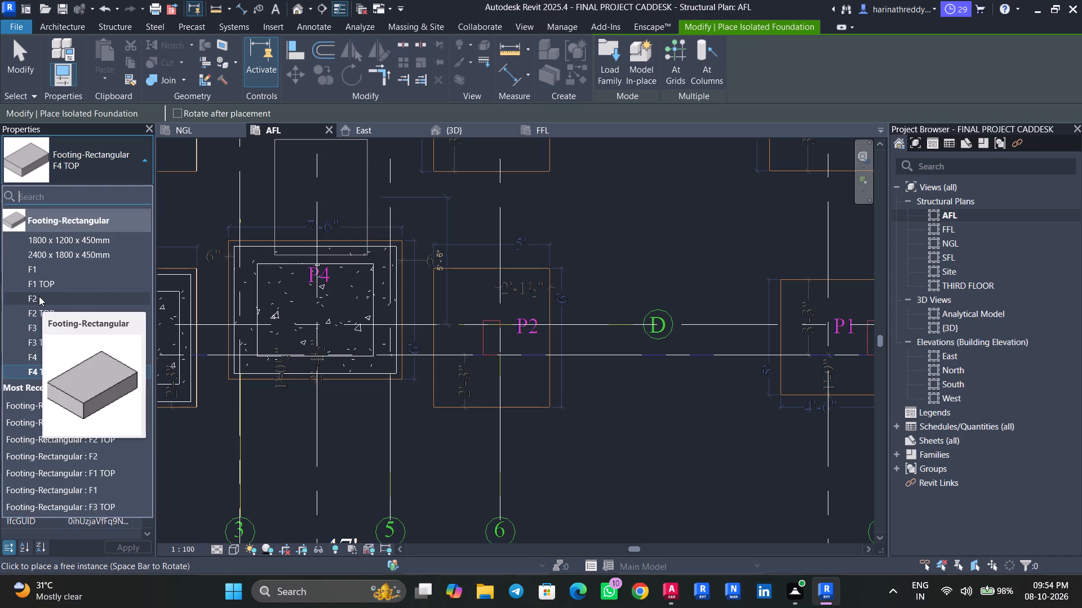
{"action": "left_click", "coordinate": [39, 296]}
{"action": "scroll", "coordinate": [496, 348], "scroll_direction": "up", "scroll_amount": 2}
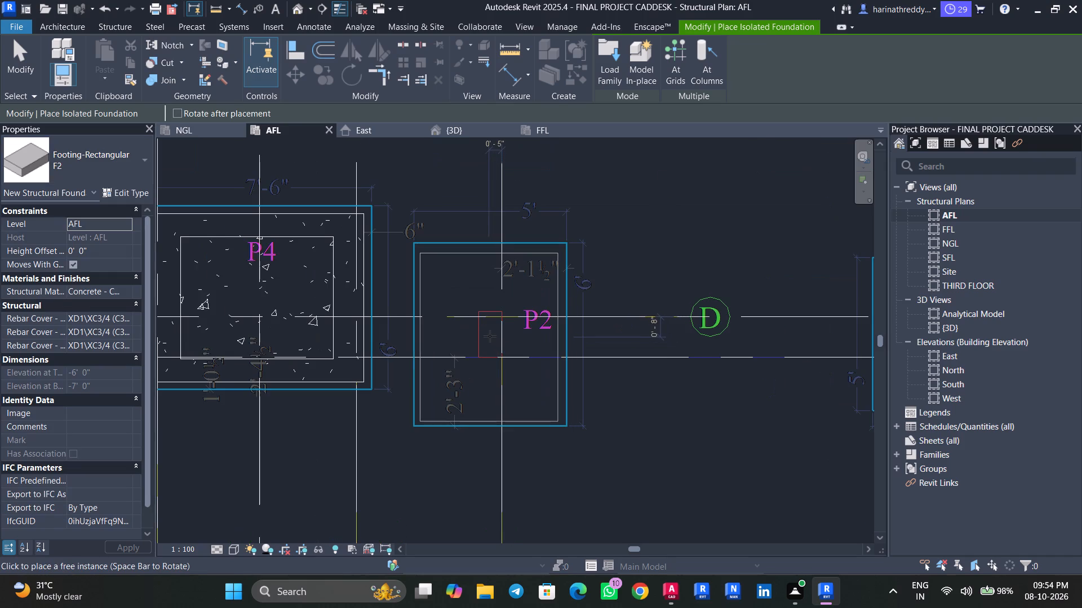
{"action": "scroll", "coordinate": [490, 336], "scroll_direction": "up", "scroll_amount": 4}
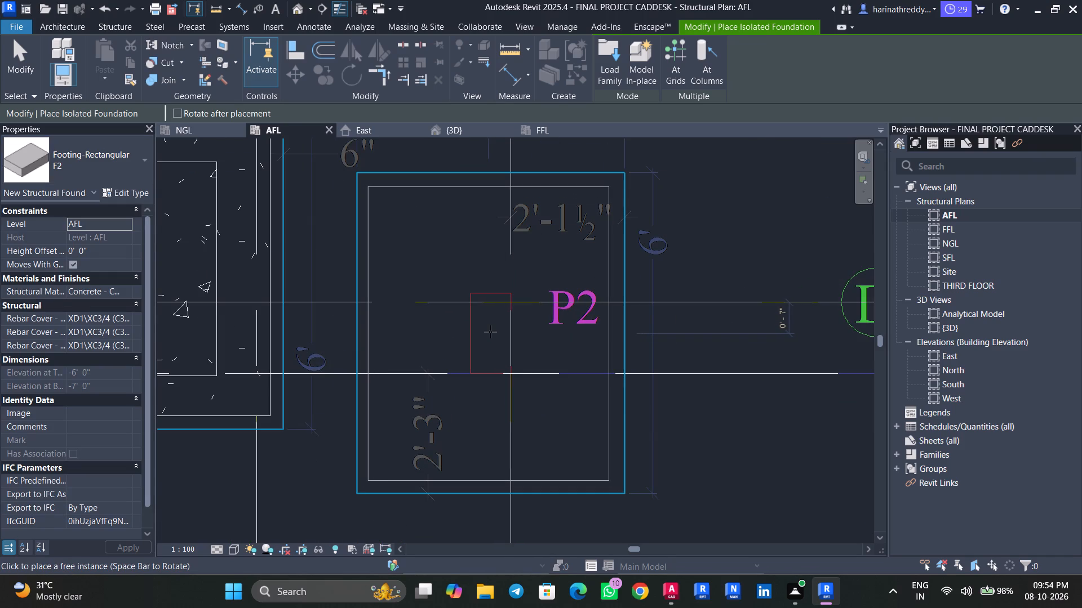
{"action": "left_click", "coordinate": [490, 332]}
{"action": "key", "text": "Escape"}
{"action": "key", "text": "Escape"}
{"action": "key", "text": "Escape"}
{"action": "key", "text": "Escape"}
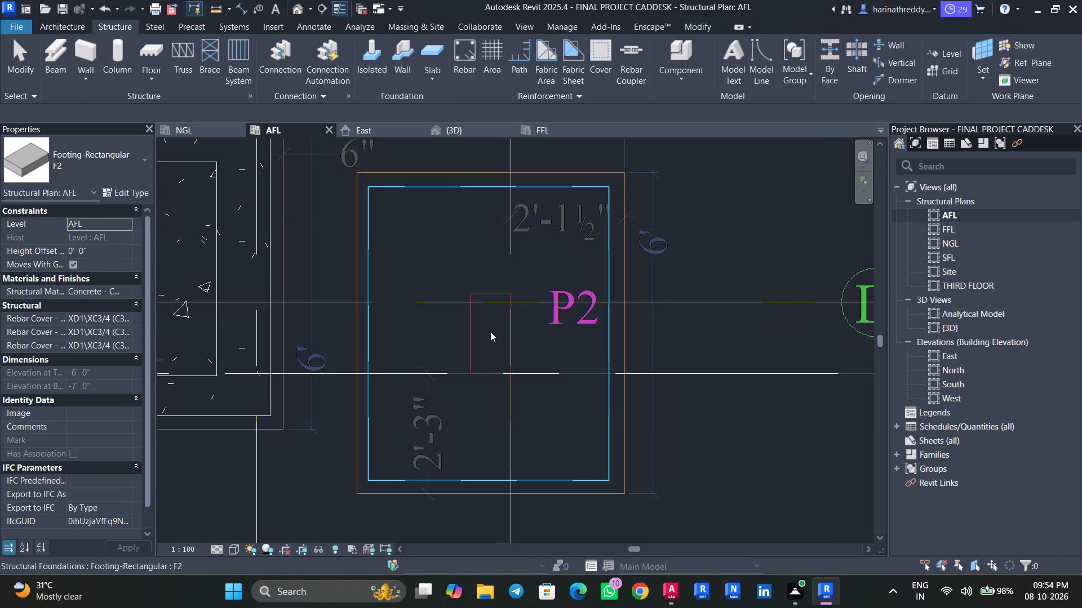
Set the height offset of the F2 footing at P2 near grid 6 to 6".
{"action": "left_click", "coordinate": [490, 332]}
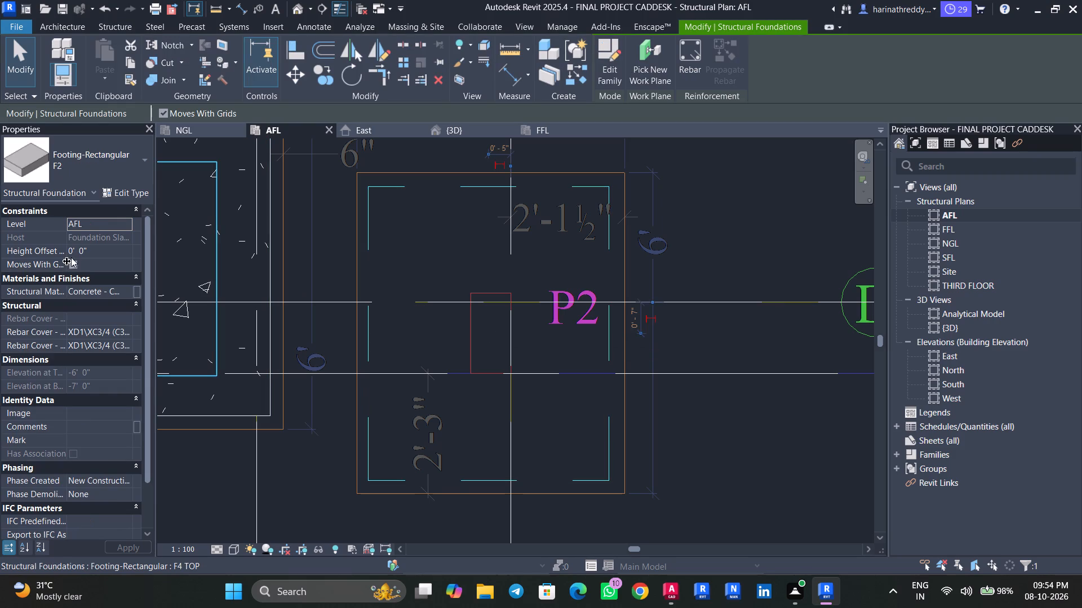
{"action": "left_click", "coordinate": [92, 252]}
{"action": "left_click_drag", "start_coordinate": [92, 252], "coordinate": [51, 260]}
{"action": "type", "text": "6\""}
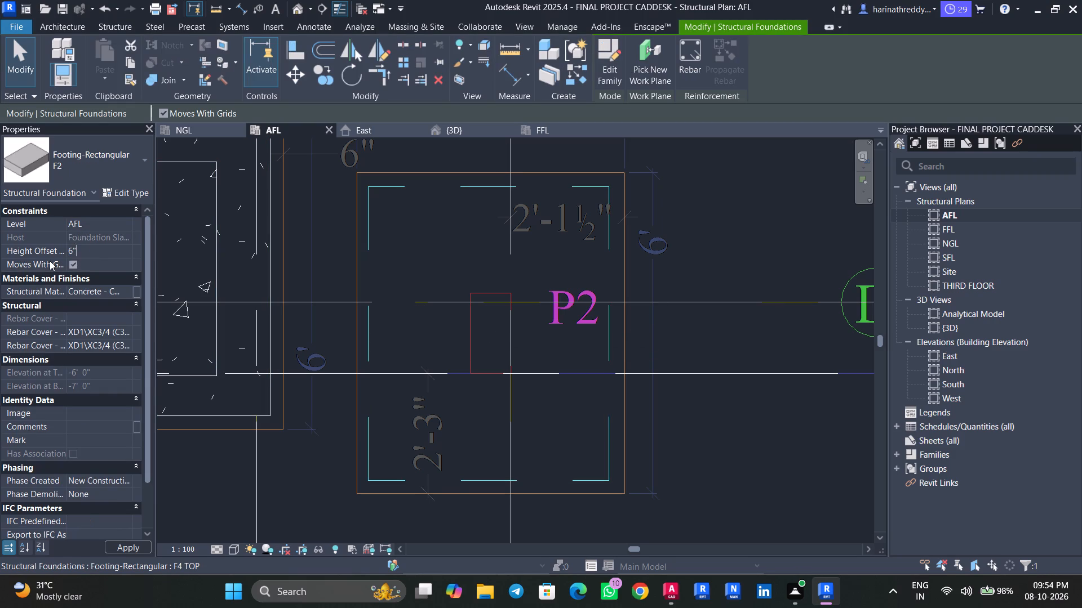
{"action": "key", "text": "Return"}
{"action": "left_click", "coordinate": [679, 442]}
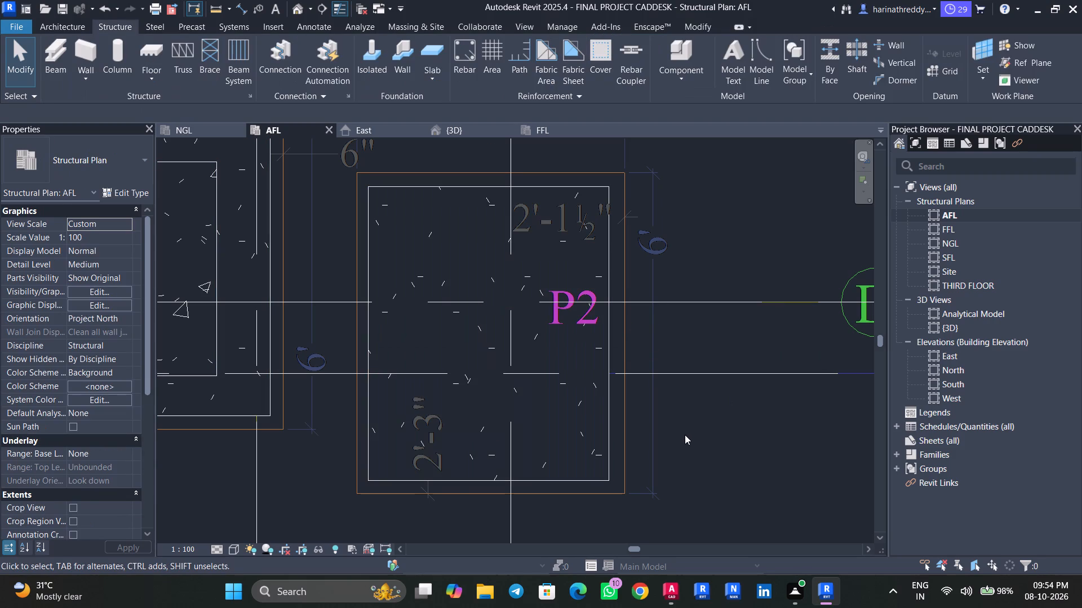
Dimension the gap between the right edges of the F2 footing and the PCC slab at P2, placing it above the slab.
{"action": "type", "text": "di"}
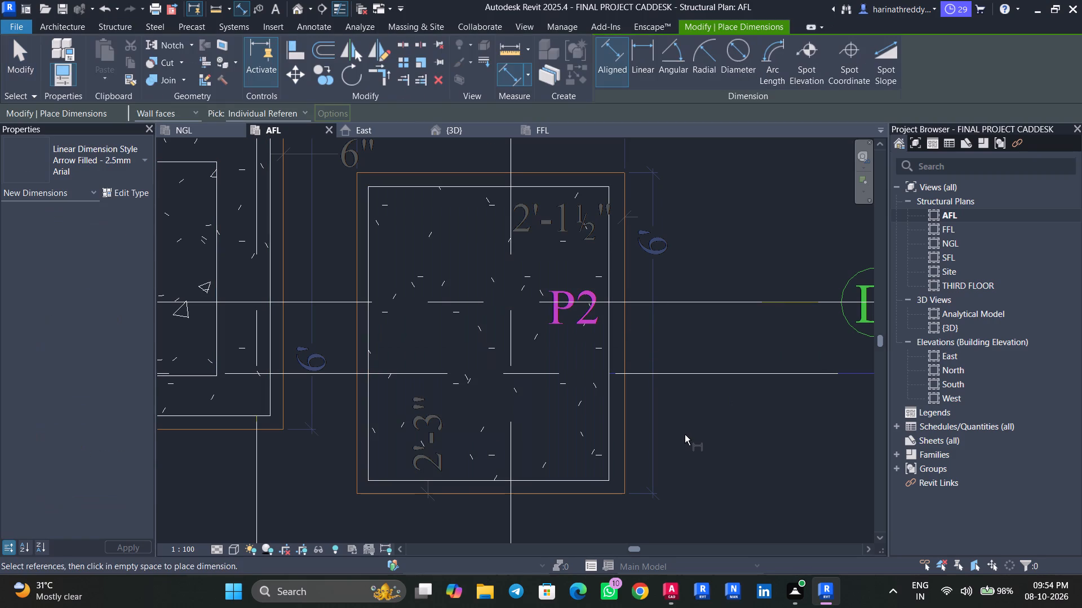
{"action": "left_click", "coordinate": [613, 350]}
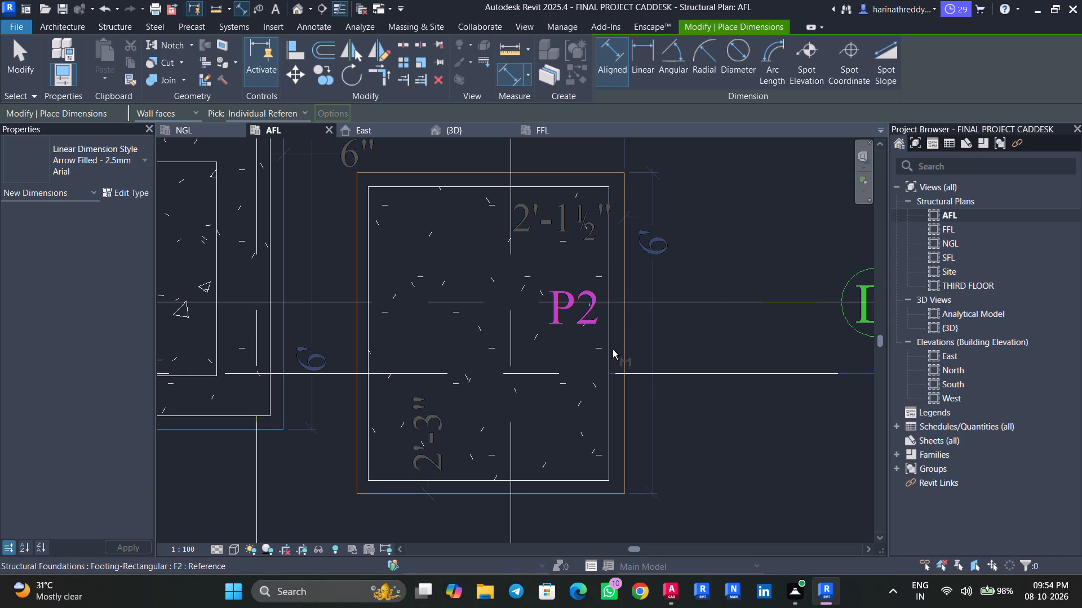
{"action": "left_click", "coordinate": [623, 351]}
{"action": "scroll", "coordinate": [623, 351], "scroll_direction": "down", "scroll_amount": 6}
{"action": "left_click", "coordinate": [682, 240]}
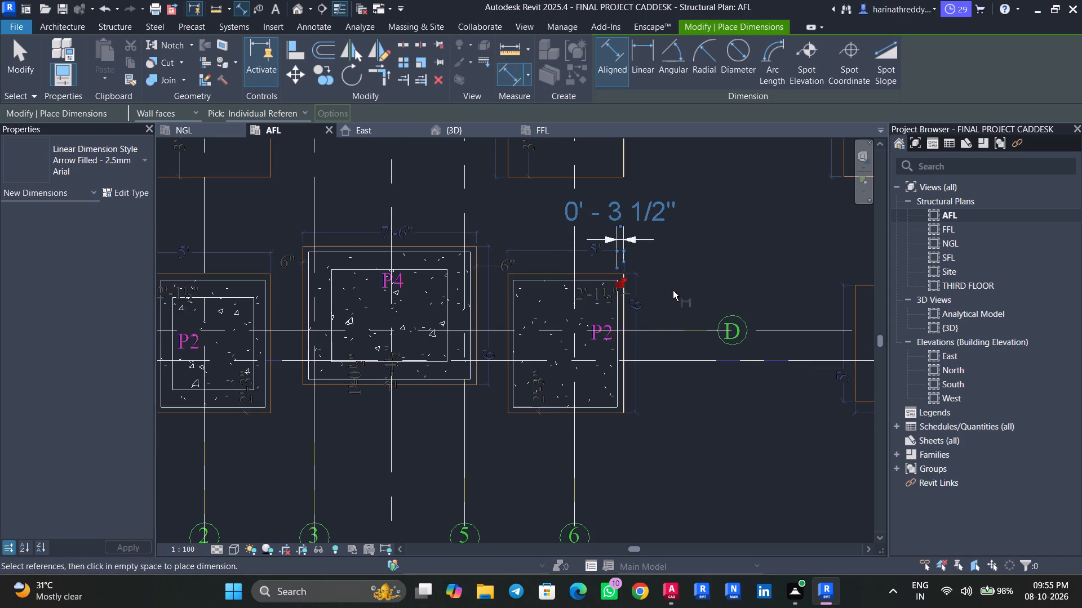
{"action": "scroll", "coordinate": [673, 290], "scroll_direction": "up", "scroll_amount": 4}
{"action": "key", "text": "Escape"}
{"action": "key", "text": "Escape"}
{"action": "key", "text": "Escape"}
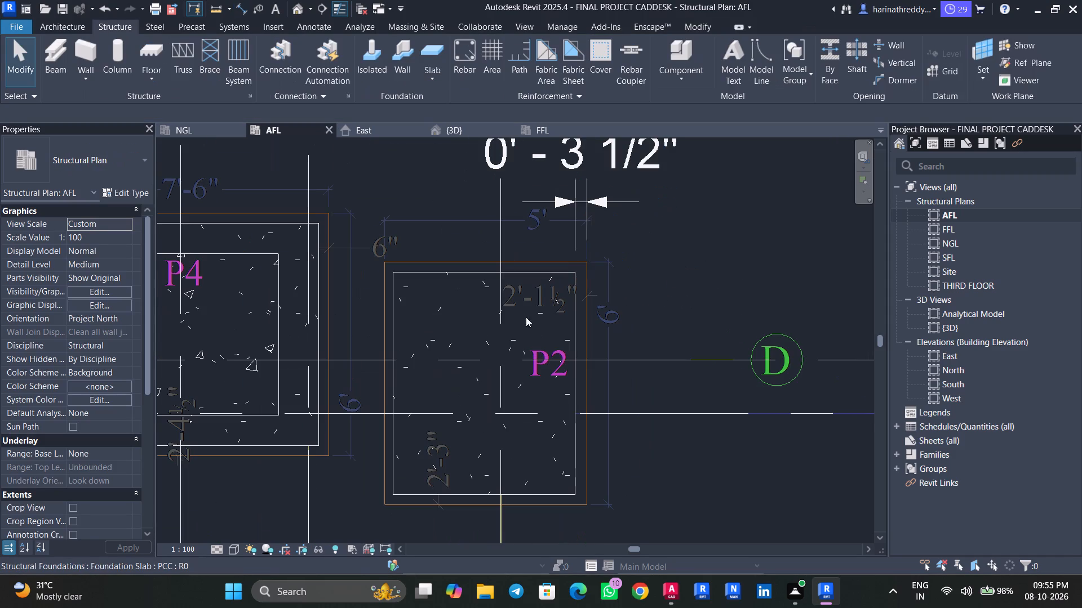
Set the right-hand gap between the F2 footing and the PCC slab at P2 to 3".
{"action": "left_click", "coordinate": [509, 317]}
{"action": "middle_click_drag", "start_coordinate": [680, 283], "coordinate": [689, 333]}
{"action": "left_click", "coordinate": [593, 226]}
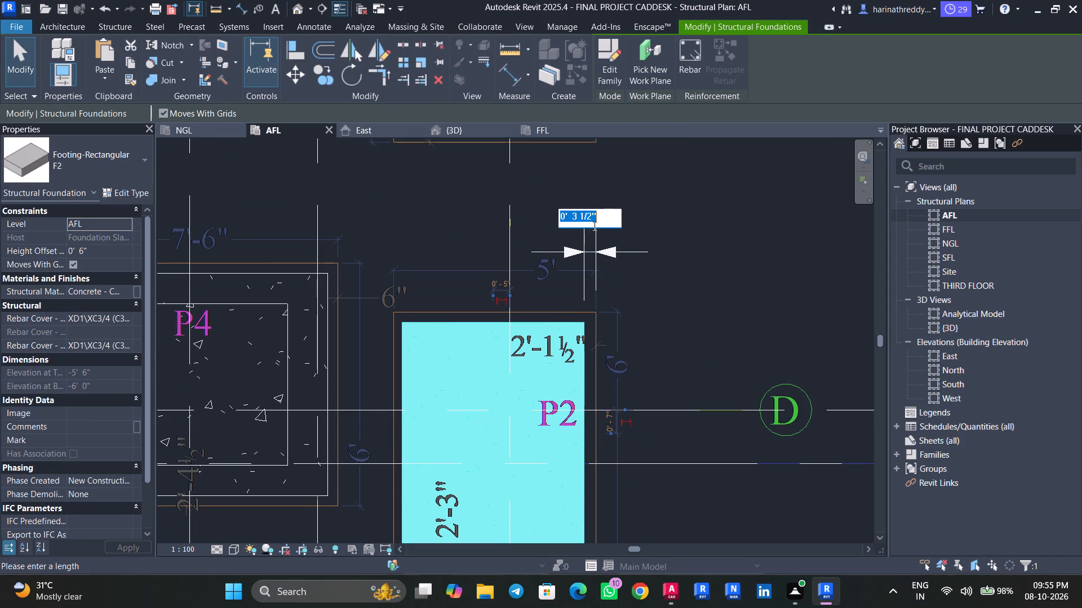
{"action": "type", "text": "3\""}
{"action": "key", "text": "Return"}
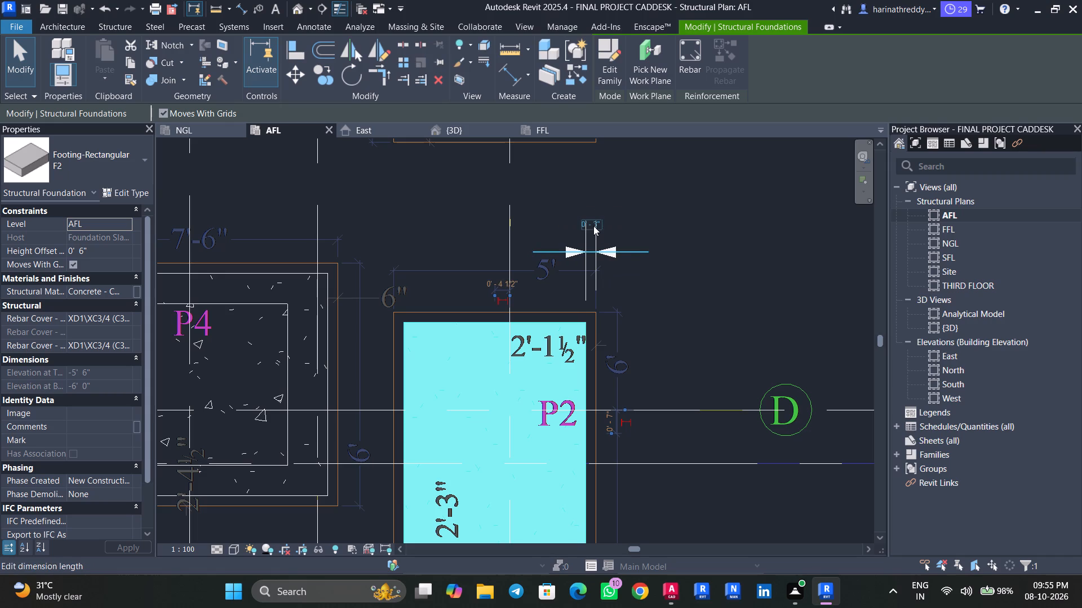
{"action": "left_click", "coordinate": [663, 268]}
Delete the right-hand gap dimension above the F2 footing at P2.
{"action": "left_click", "coordinate": [600, 260]}
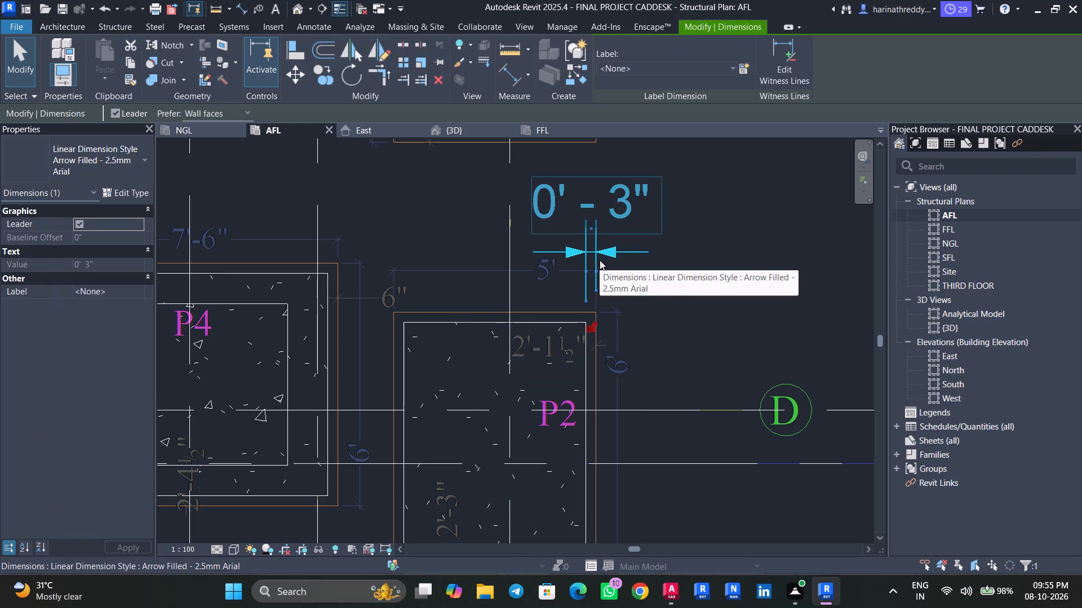
{"action": "key", "text": "Delete"}
Measure the gap between the left edges of the PCC slab and the F2 footing at P2.
{"action": "middle_click_drag", "start_coordinate": [636, 331], "coordinate": [623, 277]}
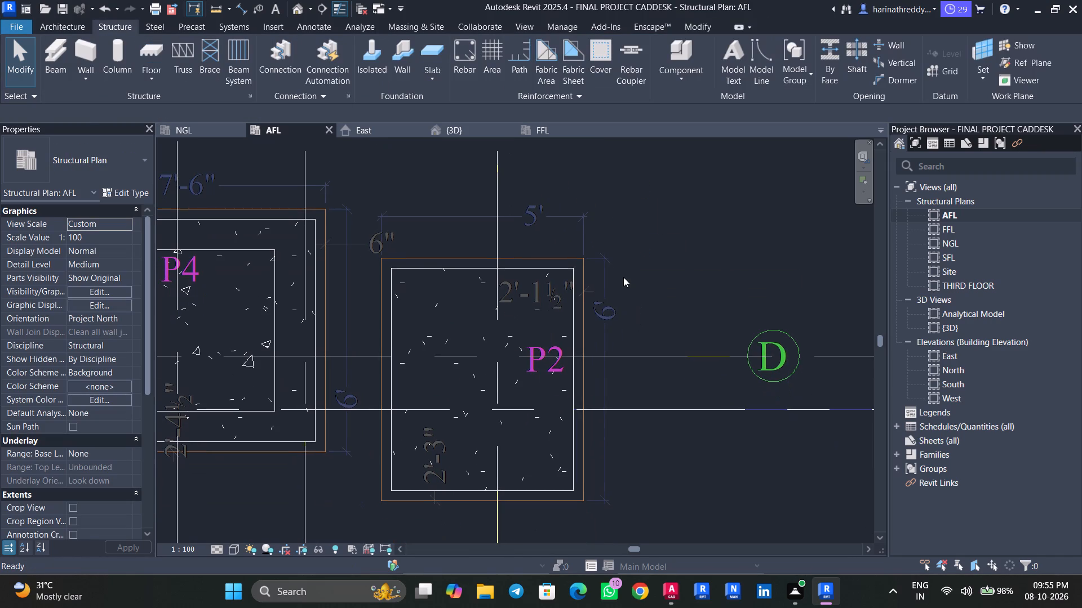
{"action": "type", "text": "di"}
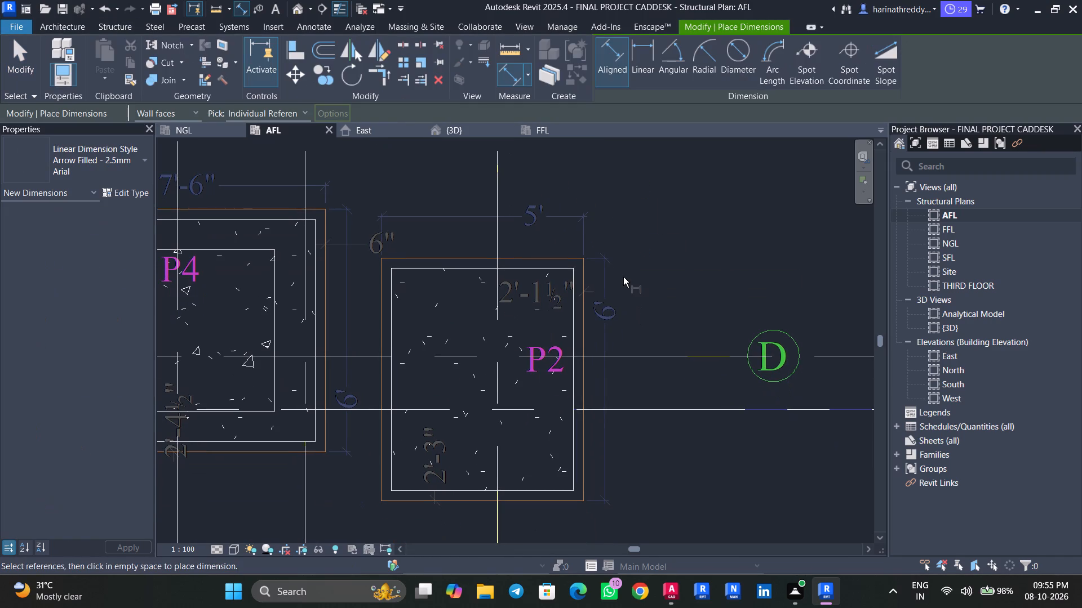
{"action": "left_click", "coordinate": [377, 343]}
{"action": "left_click", "coordinate": [391, 341]}
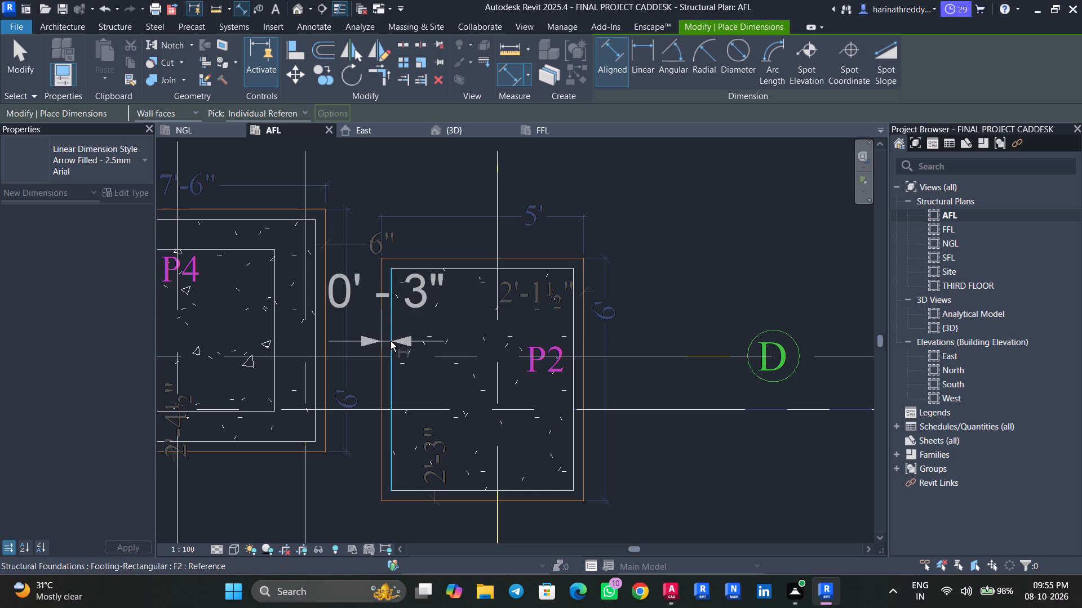
{"action": "scroll", "coordinate": [392, 335], "scroll_direction": "down", "scroll_amount": 5}
{"action": "scroll", "coordinate": [432, 256], "scroll_direction": "up", "scroll_amount": 4}
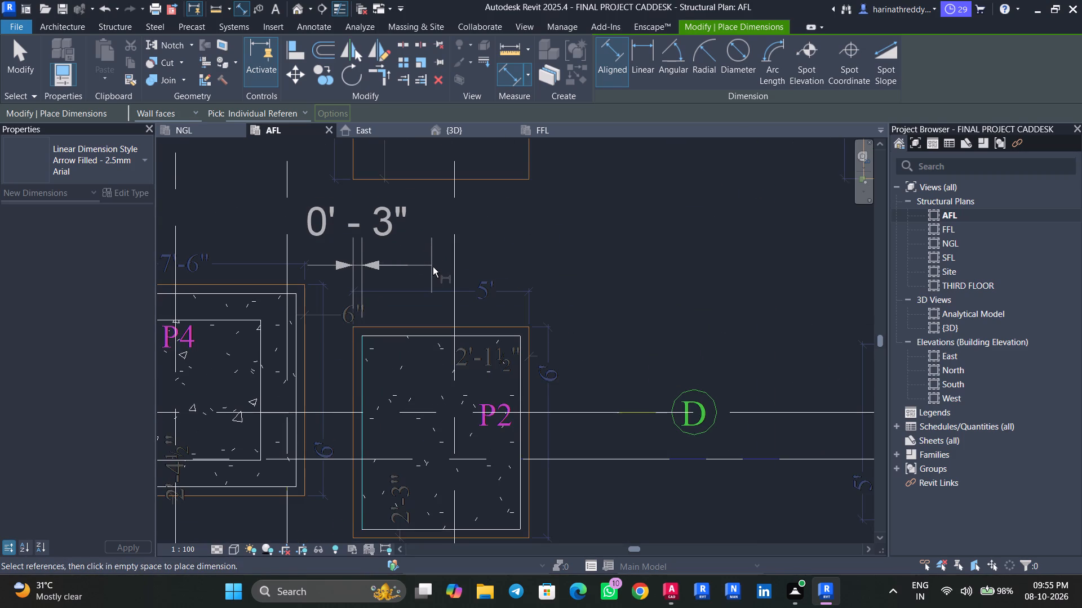
{"action": "key", "text": "Escape"}
Measure the gap between the top edges of the F2 footing and the PCC slab at P2.
{"action": "left_click", "coordinate": [433, 267]}
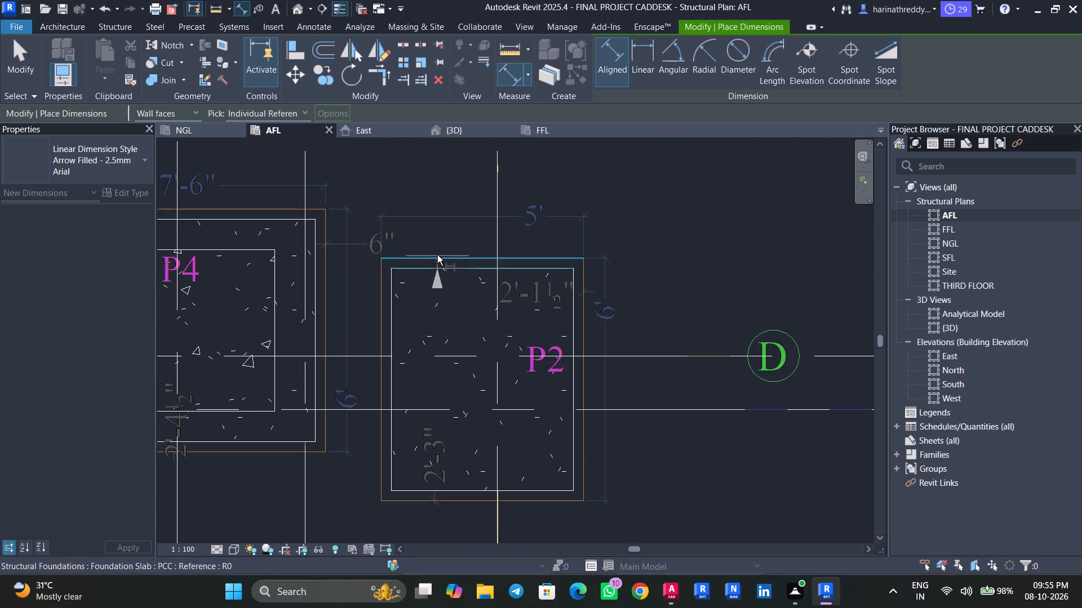
{"action": "left_click", "coordinate": [437, 255]}
{"action": "scroll", "coordinate": [437, 255], "scroll_direction": "down", "scroll_amount": 5}
{"action": "key", "text": "Escape"}
{"action": "key", "text": "Escape"}
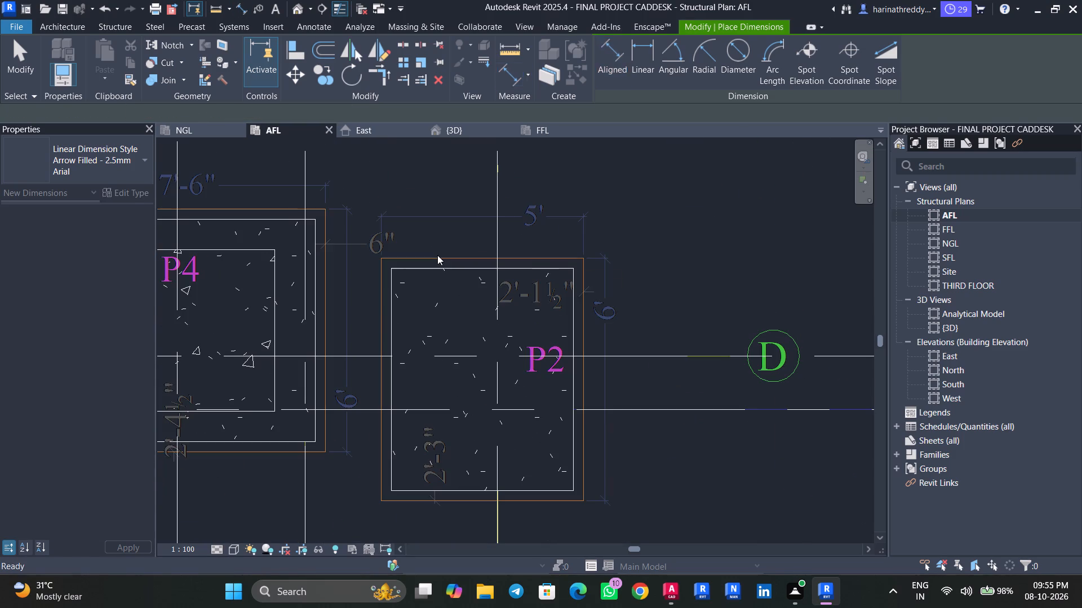
{"action": "key", "text": "Escape"}
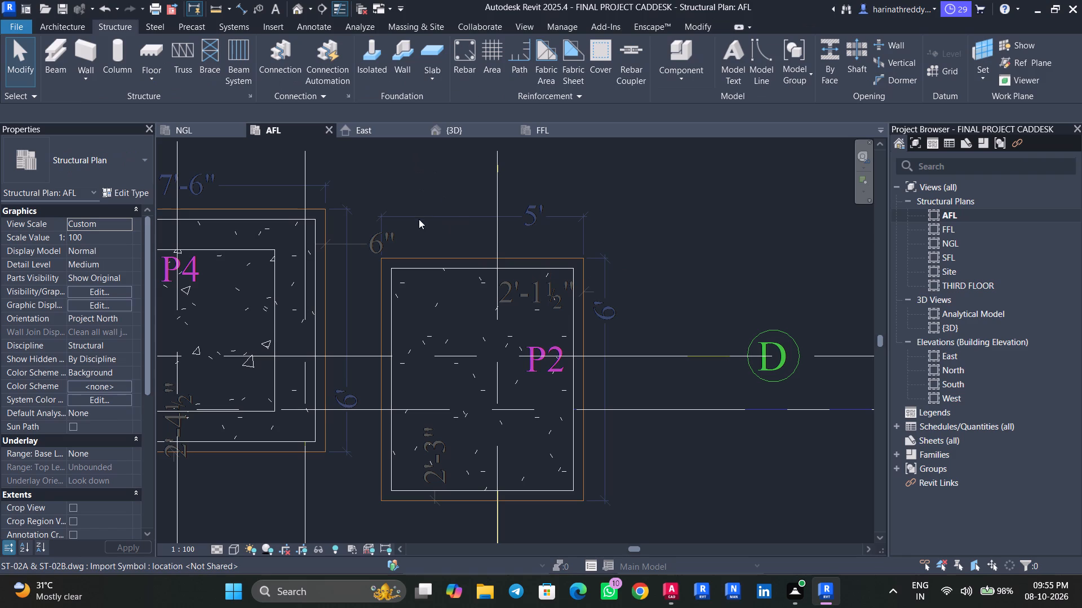
Place an F2 TOP isolated footing at the centre of the F2 footing at P2 near grid 6.
{"action": "left_click", "coordinate": [376, 73]}
{"action": "left_click", "coordinate": [90, 143]}
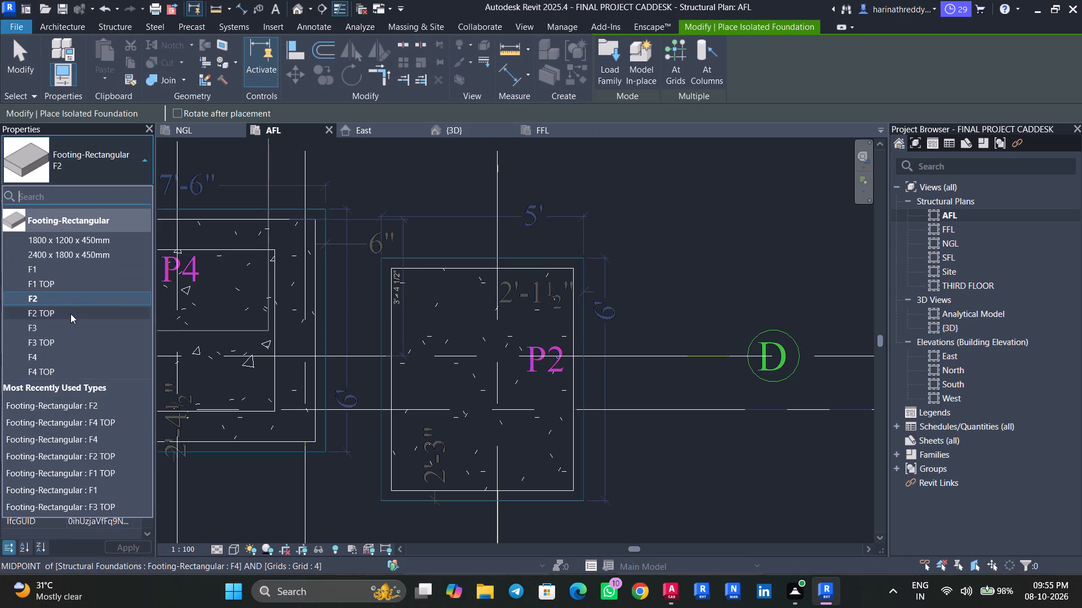
{"action": "left_click", "coordinate": [70, 314]}
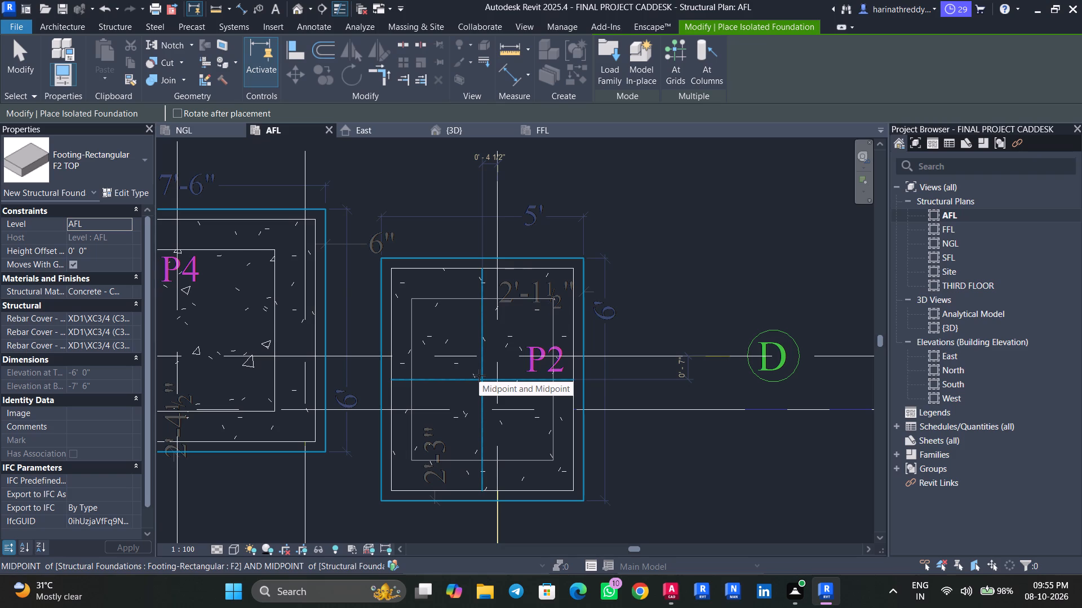
{"action": "left_click", "coordinate": [479, 375]}
{"action": "key", "text": "Escape"}
{"action": "key", "text": "Escape"}
{"action": "key", "text": "Escape"}
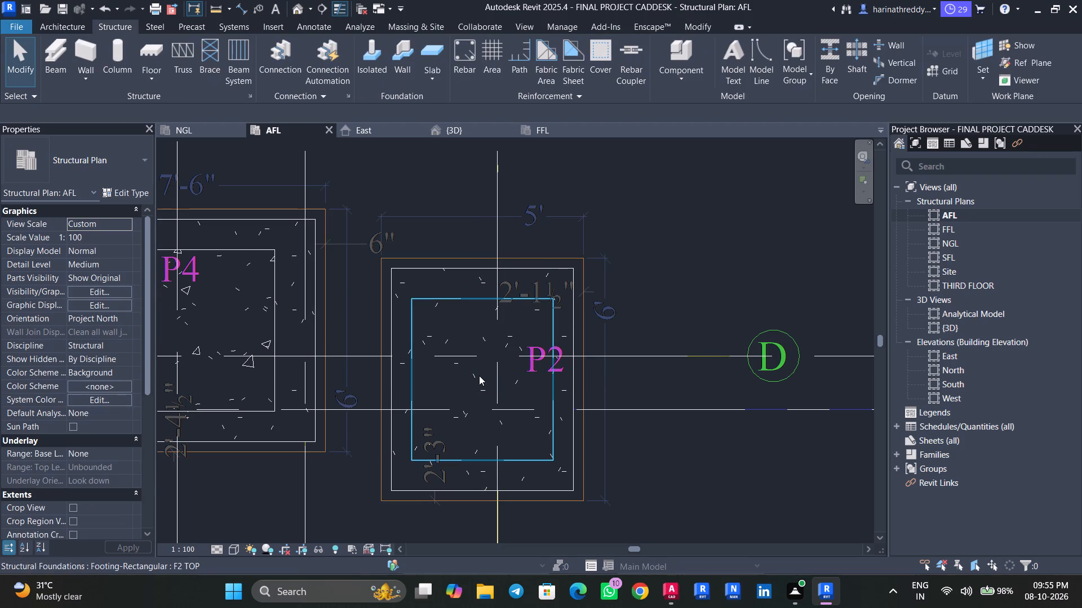
{"action": "left_click", "coordinate": [479, 375]}
{"action": "left_click", "coordinate": [629, 288]}
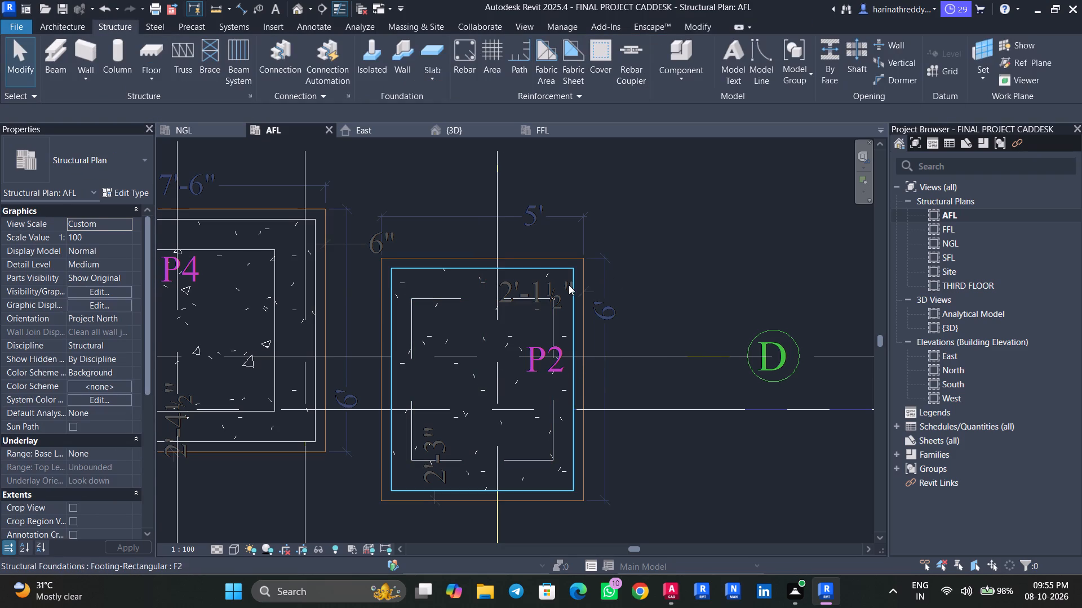
Check the type dimensions of the F2 footing at P2 without changing them.
{"action": "left_click", "coordinate": [569, 285]}
{"action": "left_click", "coordinate": [118, 195]}
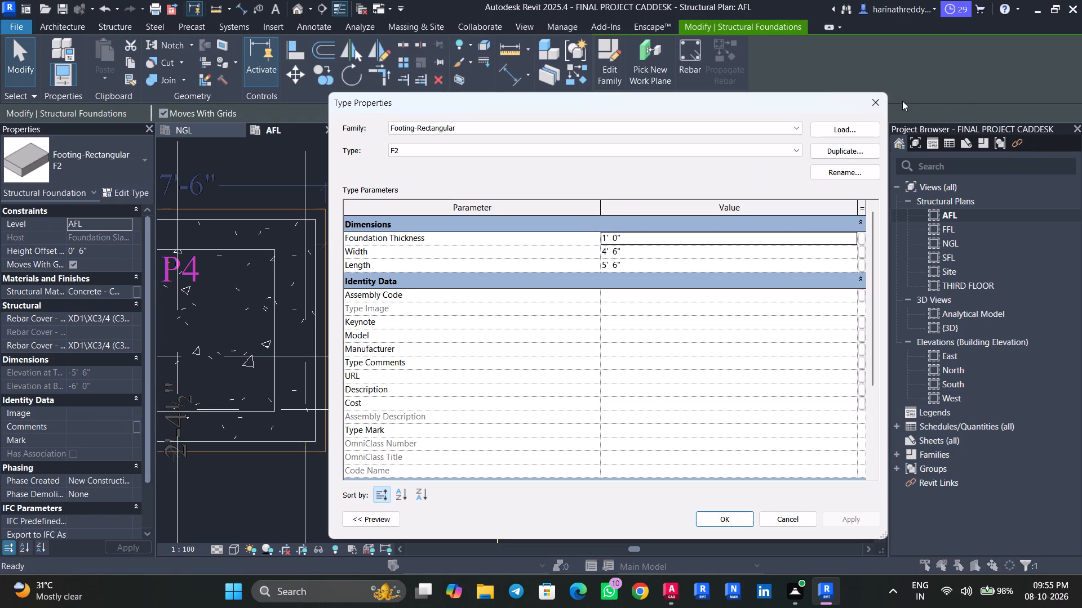
{"action": "left_click", "coordinate": [889, 100]}
{"action": "left_click", "coordinate": [867, 111]}
{"action": "left_click", "coordinate": [637, 252]}
{"action": "left_click", "coordinate": [576, 259]}
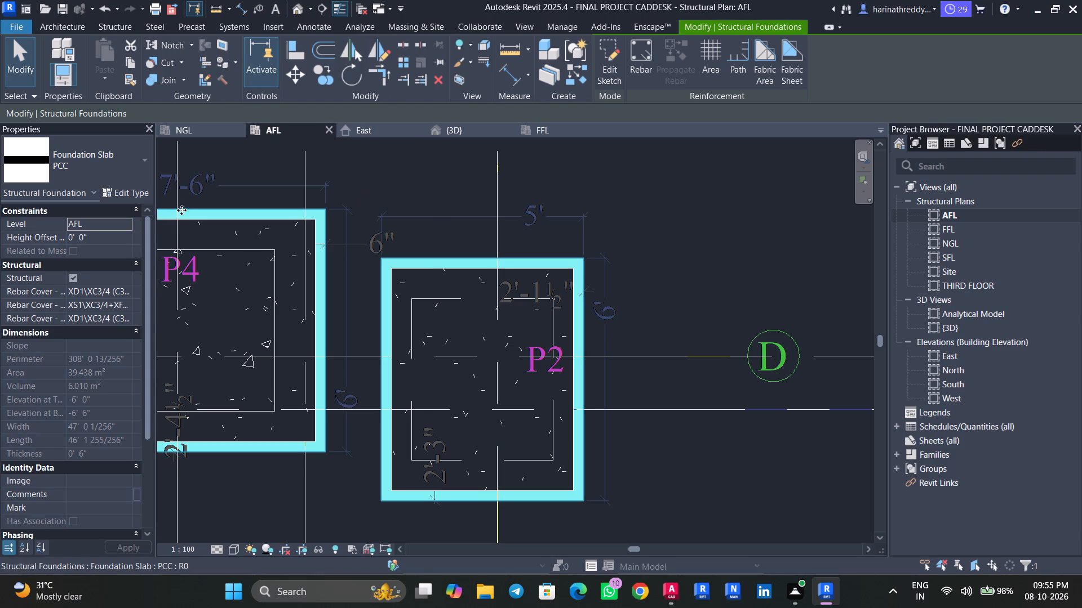
{"action": "left_click", "coordinate": [683, 251]}
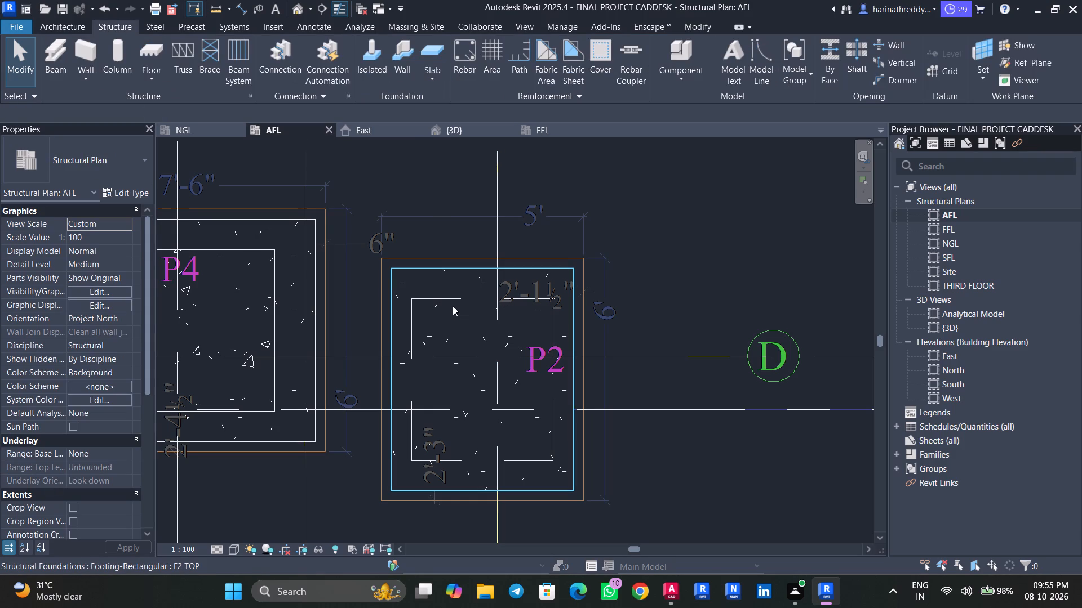
Set the height offset of the F2 TOP footing at P2 to 1'6".
{"action": "left_click", "coordinate": [453, 297]}
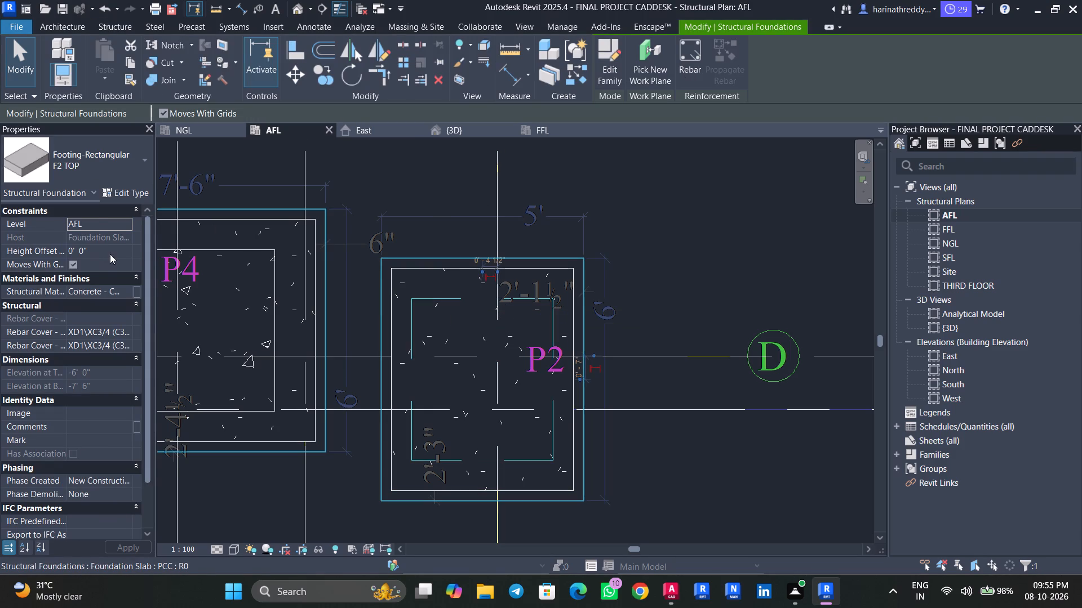
{"action": "left_click", "coordinate": [110, 254]}
{"action": "type", "text": "1'6\""}
{"action": "key", "text": "Return"}
{"action": "left_click", "coordinate": [662, 252]}
Place an F1 isolated footing centred over the PCC slab at P1 between grids 7 and 8.
{"action": "scroll", "coordinate": [661, 264], "scroll_direction": "down", "scroll_amount": 6}
{"action": "middle_click_drag", "start_coordinate": [689, 417], "coordinate": [503, 442]}
{"action": "scroll", "coordinate": [596, 423], "scroll_direction": "up", "scroll_amount": 4}
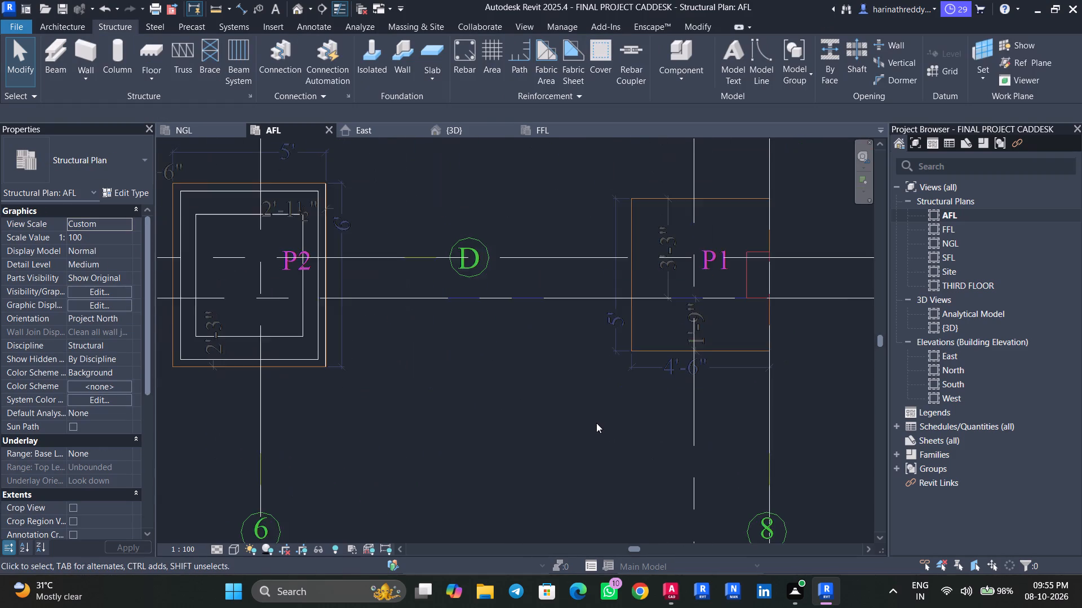
{"action": "middle_click_drag", "start_coordinate": [596, 422], "coordinate": [458, 461]}
{"action": "left_click", "coordinate": [373, 75]}
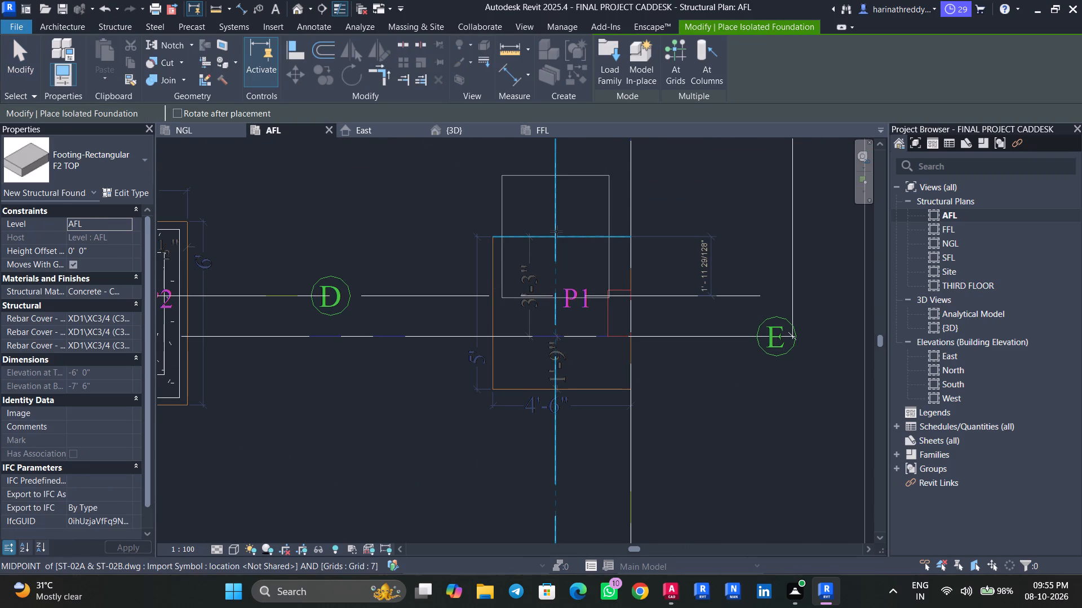
{"action": "left_click", "coordinate": [78, 162]}
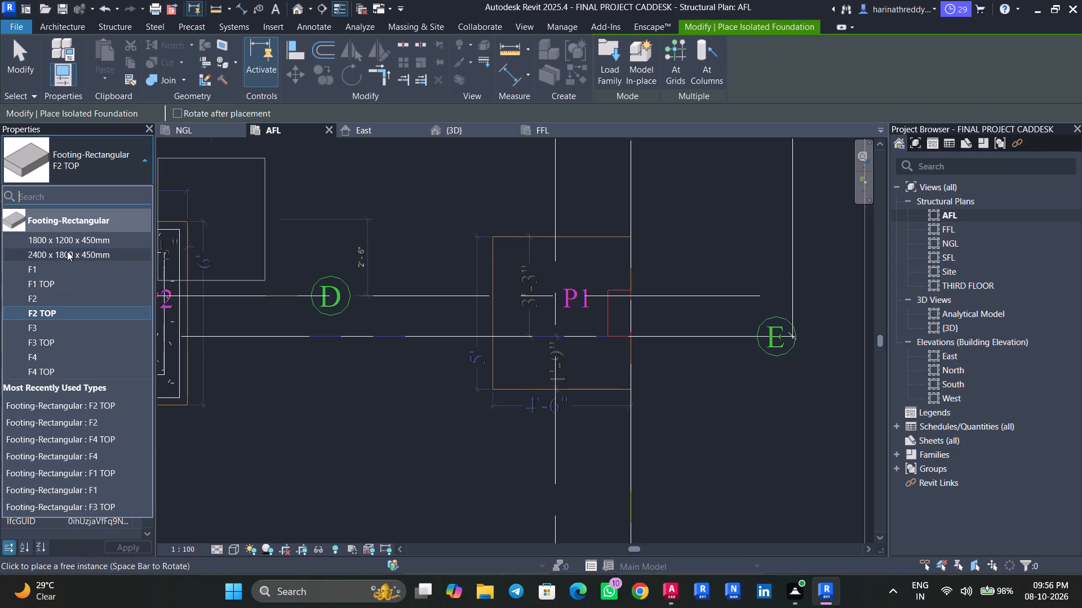
{"action": "left_click", "coordinate": [66, 267]}
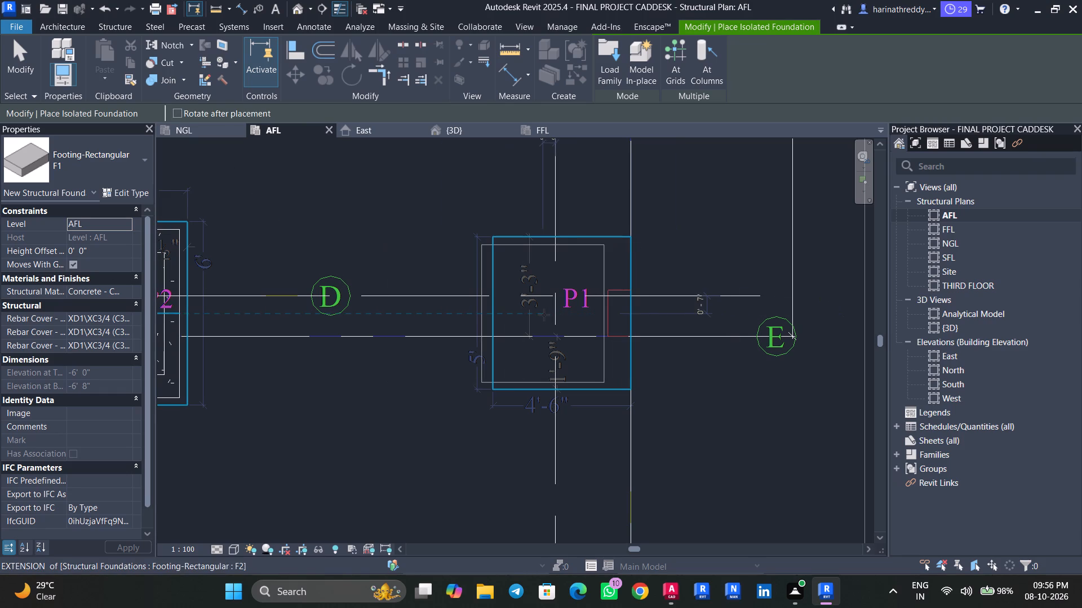
{"action": "scroll", "coordinate": [561, 313], "scroll_direction": "down", "scroll_amount": 1}
{"action": "scroll", "coordinate": [561, 313], "scroll_direction": "up", "scroll_amount": 4}
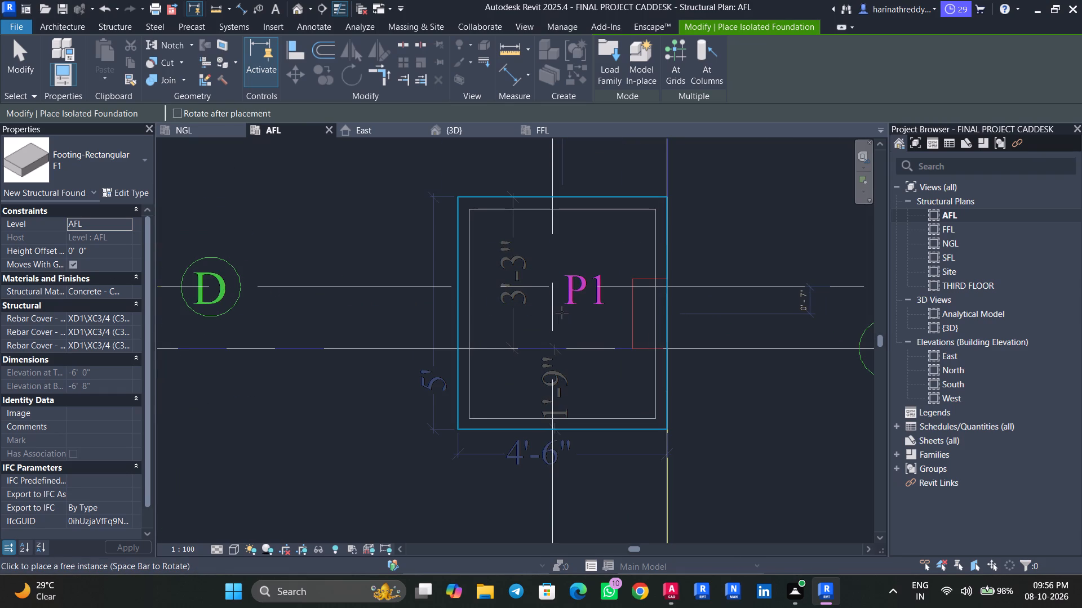
{"action": "left_click", "coordinate": [562, 312]}
{"action": "key", "text": "Escape"}
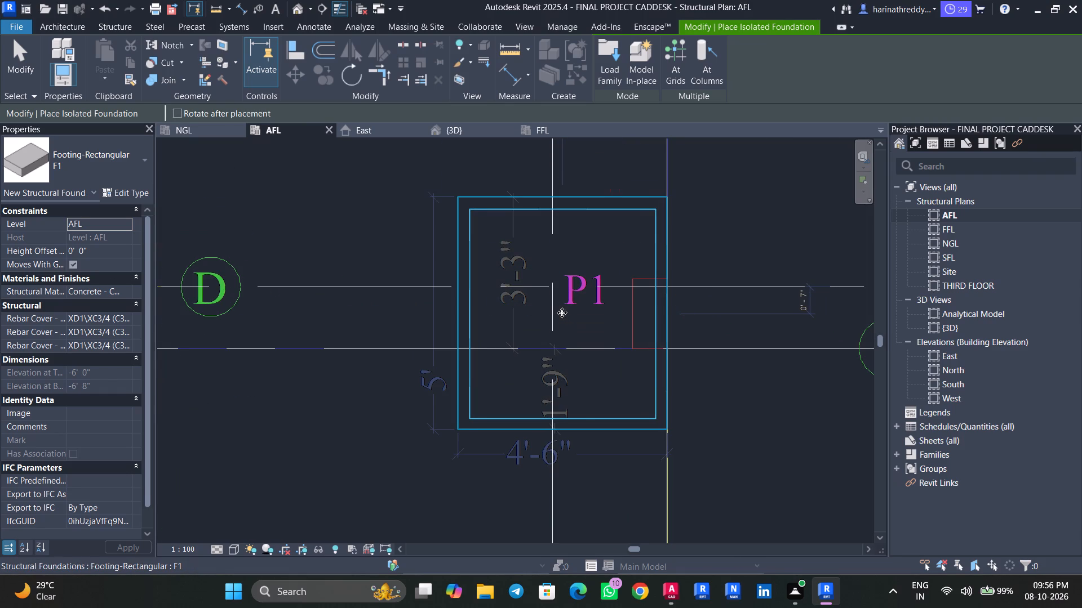
{"action": "key", "text": "Escape"}
{"action": "key", "text": "Escape"}
{"action": "left_click", "coordinate": [562, 312]}
{"action": "left_click", "coordinate": [774, 332]}
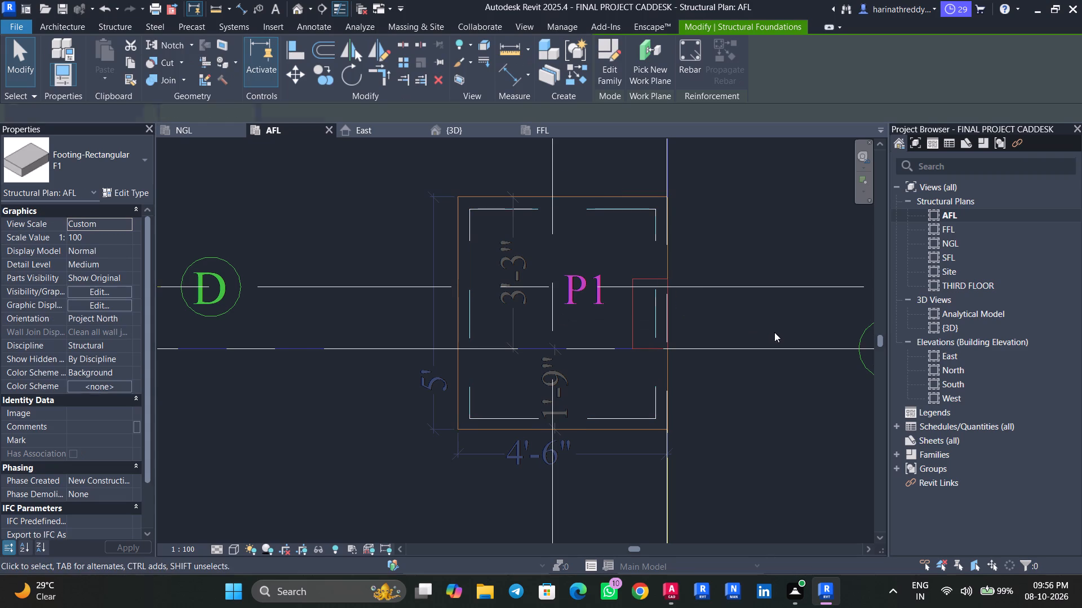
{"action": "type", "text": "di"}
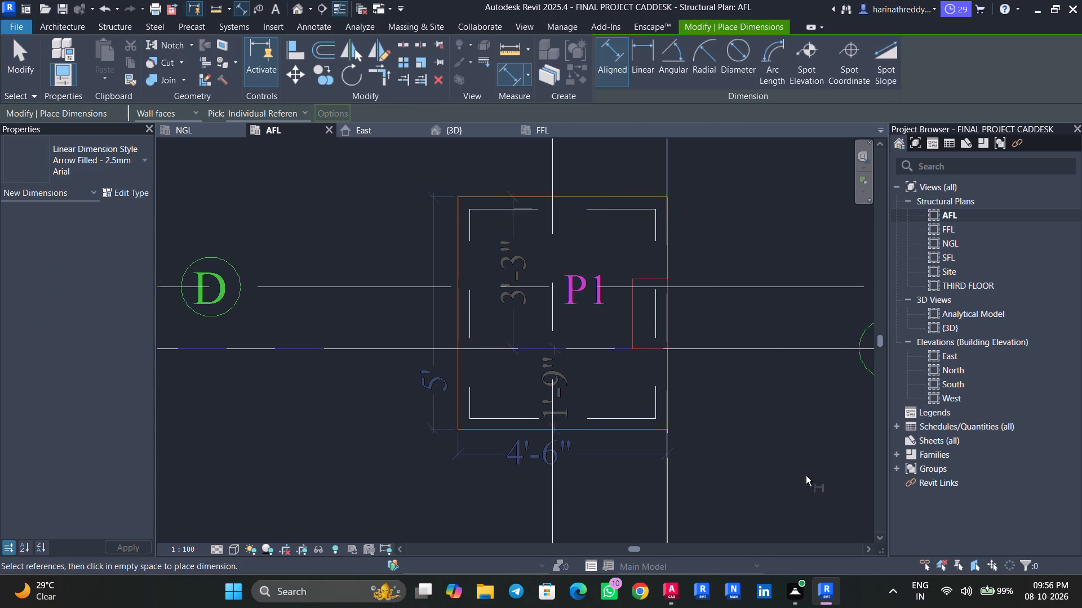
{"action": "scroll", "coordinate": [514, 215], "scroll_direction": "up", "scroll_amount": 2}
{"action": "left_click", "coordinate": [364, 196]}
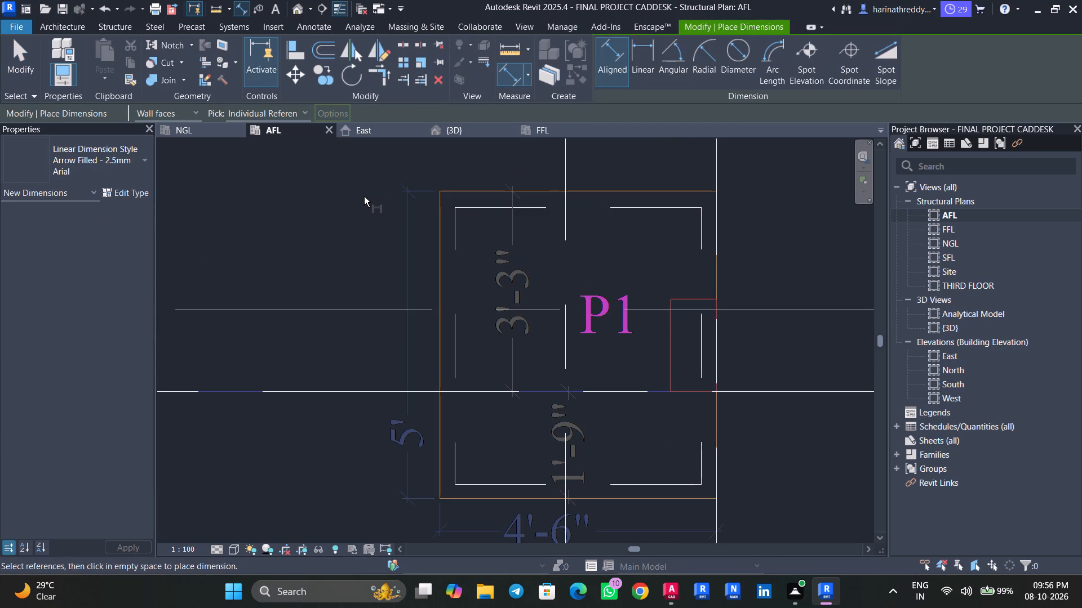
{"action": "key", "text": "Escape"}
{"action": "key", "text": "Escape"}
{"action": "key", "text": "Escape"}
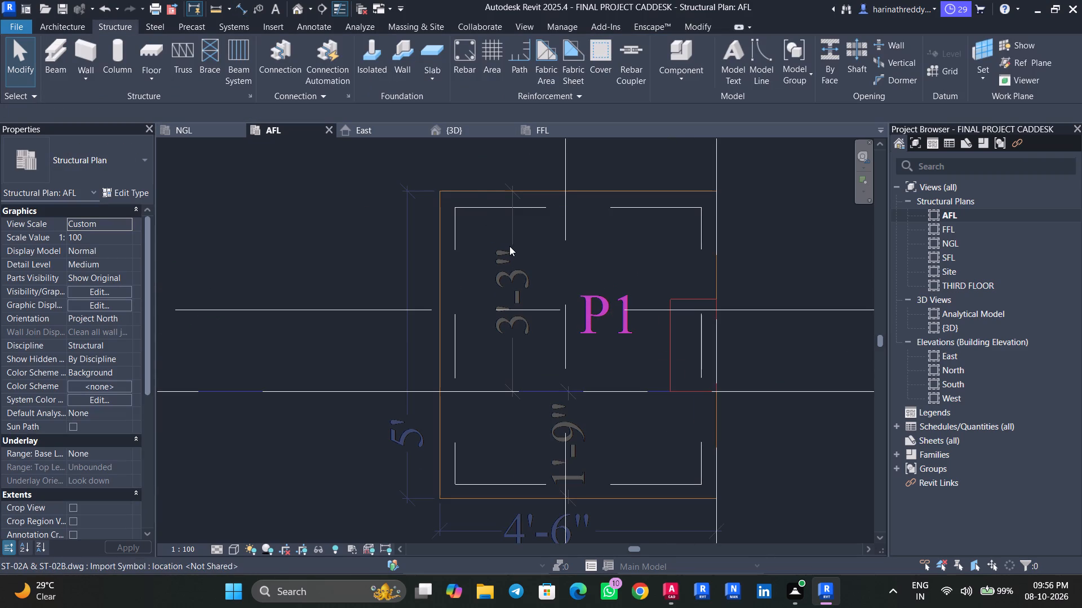
Set the height offset of the F1 footing at P1 to 6".
{"action": "left_click", "coordinate": [465, 207]}
{"action": "left_click_drag", "start_coordinate": [96, 250], "coordinate": [51, 253]}
{"action": "type", "text": "6\""}
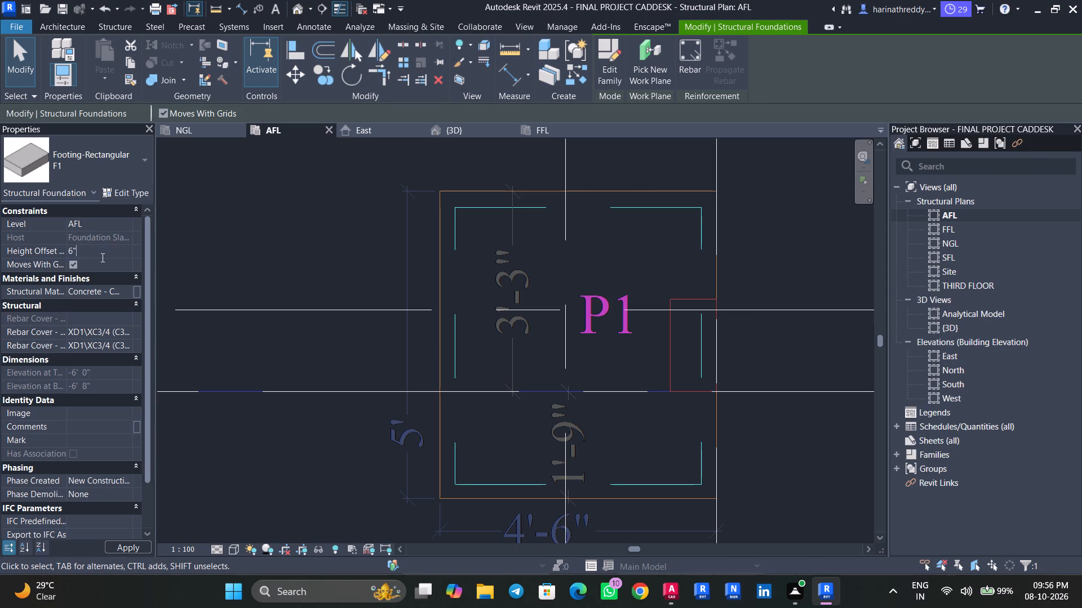
{"action": "key", "text": "Return"}
{"action": "left_click", "coordinate": [361, 254]}
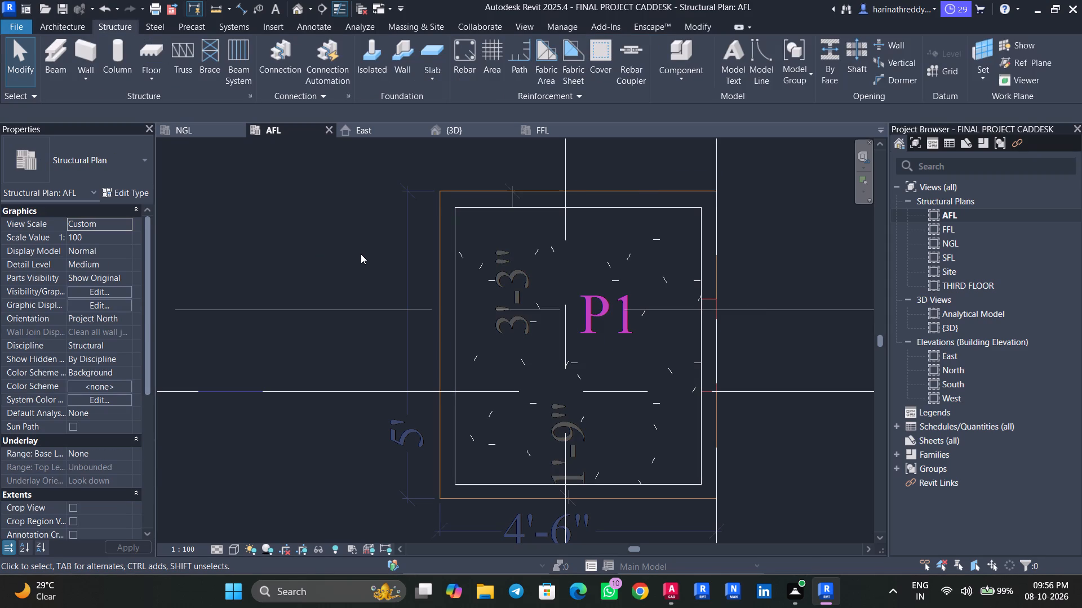
Measure the gaps between the F1 footing and the PCC slab edges on the west, east and north sides of P1.
{"action": "type", "text": "di"}
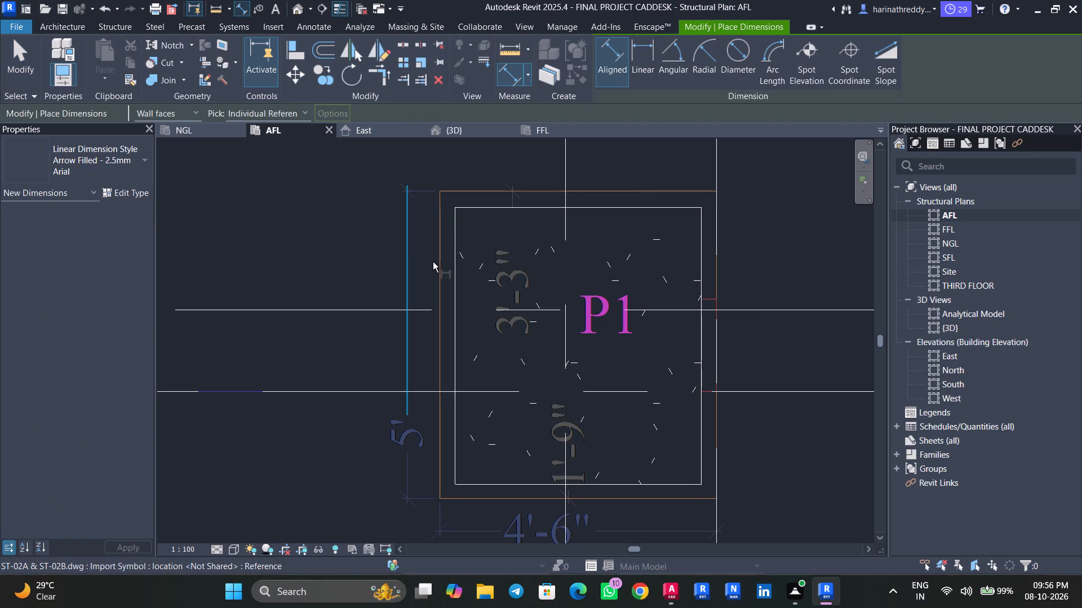
{"action": "left_click", "coordinate": [433, 262]}
{"action": "left_click", "coordinate": [440, 267]}
{"action": "left_click", "coordinate": [450, 274]}
{"action": "scroll", "coordinate": [449, 274], "scroll_direction": "down", "scroll_amount": 4}
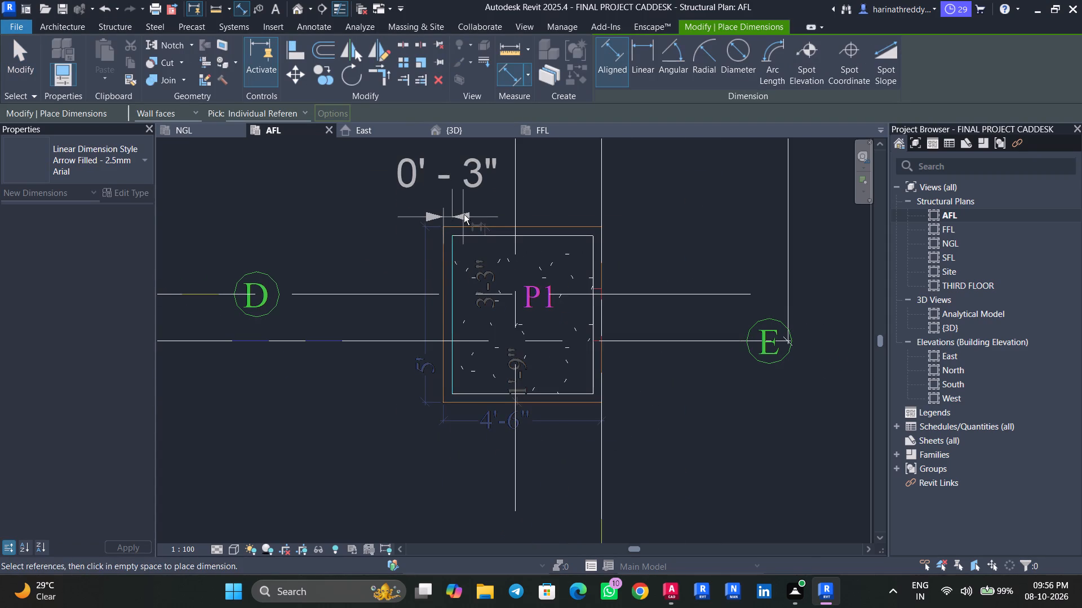
{"action": "key", "text": "Escape"}
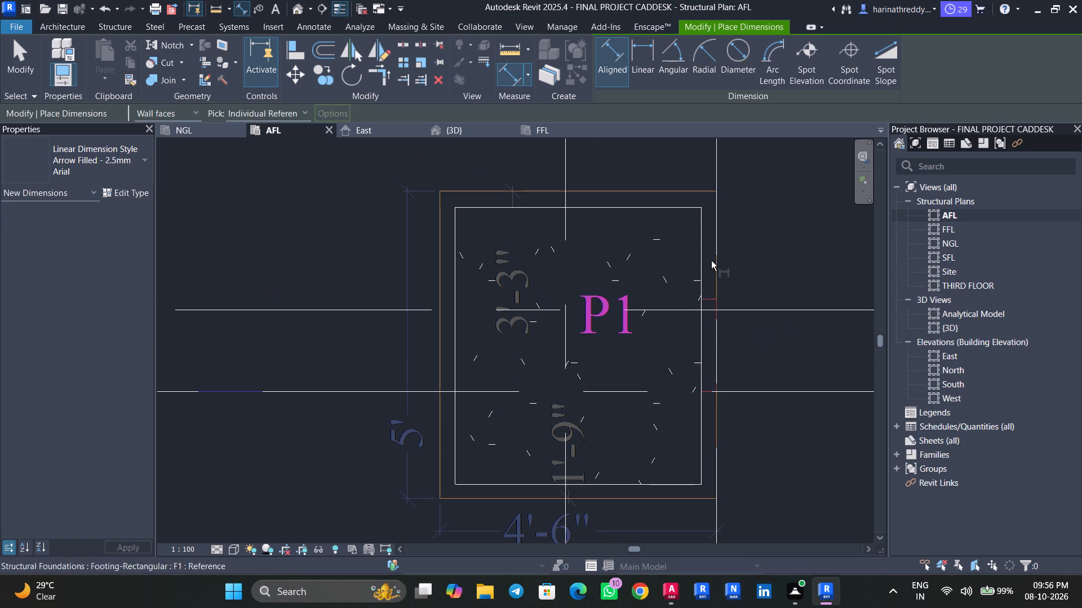
{"action": "left_click", "coordinate": [703, 257]}
{"action": "left_click", "coordinate": [717, 264]}
{"action": "scroll", "coordinate": [716, 264], "scroll_direction": "down", "scroll_amount": 2}
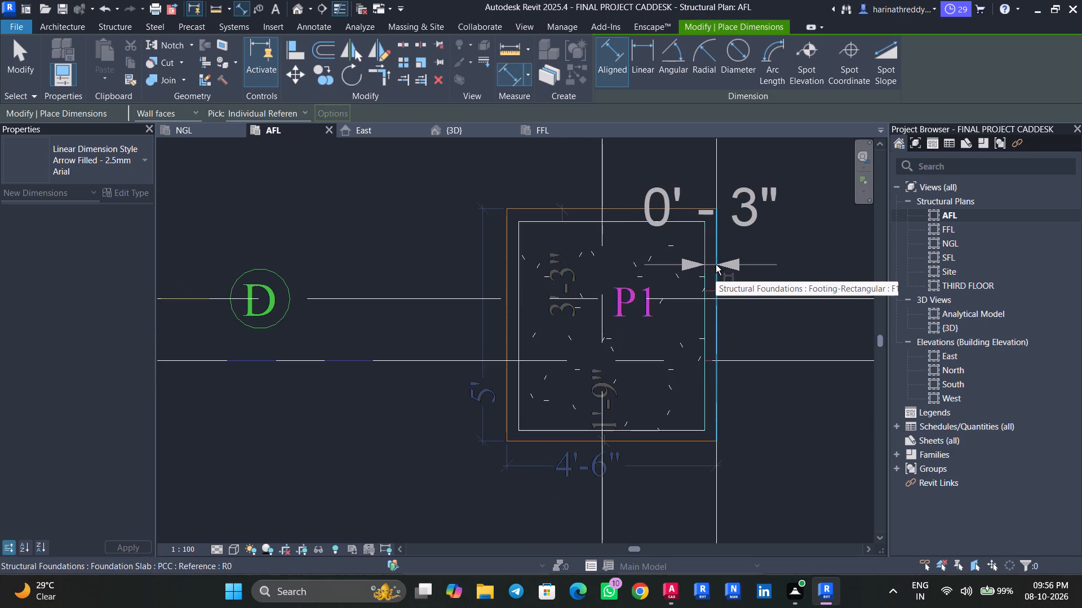
{"action": "key", "text": "Escape"}
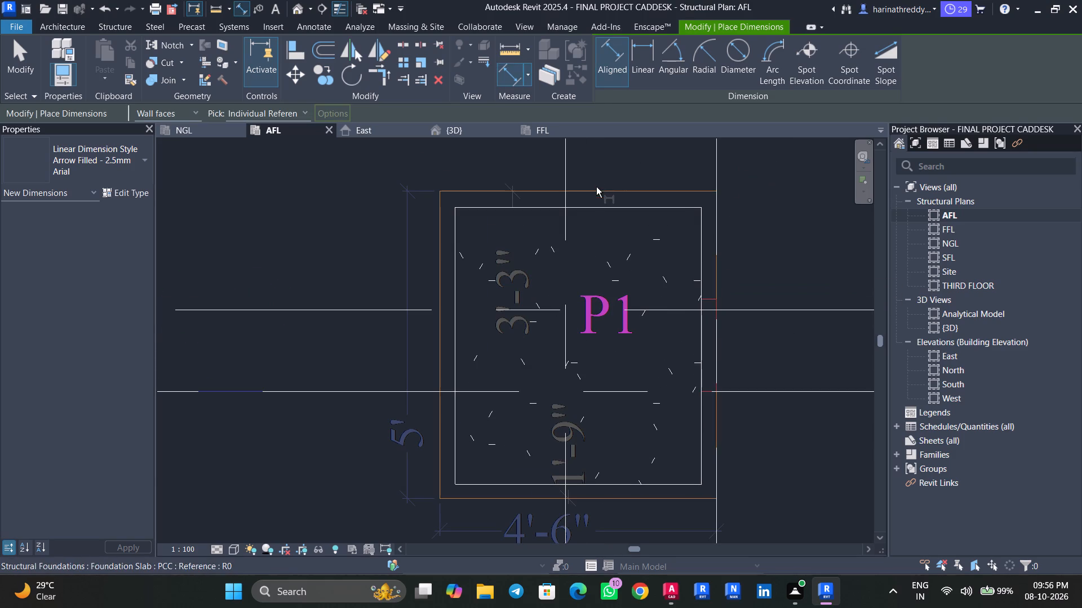
{"action": "left_click", "coordinate": [596, 187]}
{"action": "left_click", "coordinate": [600, 209]}
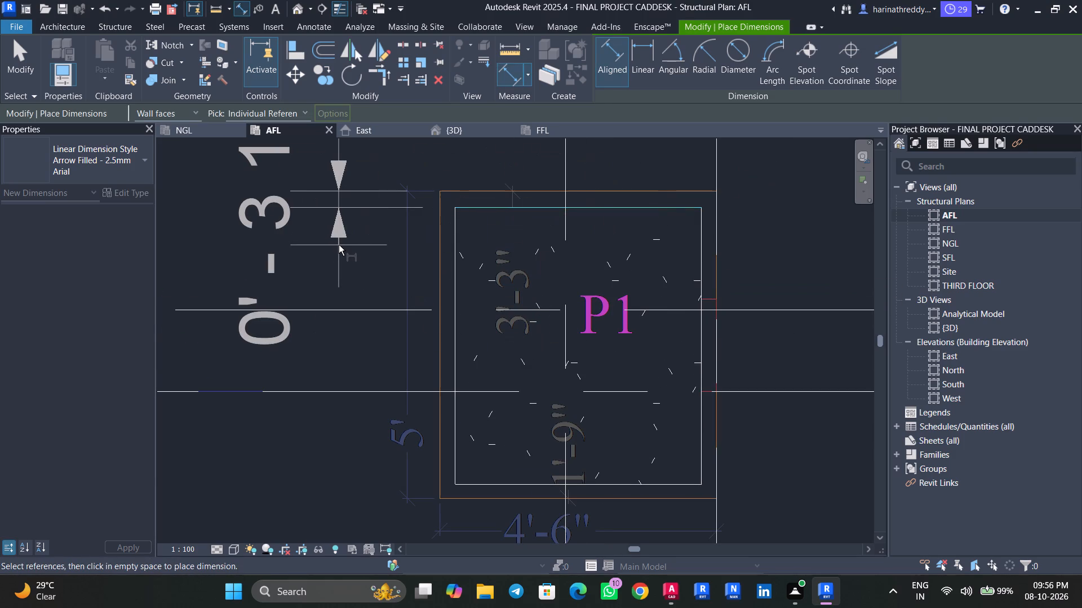
{"action": "key", "text": "Escape"}
{"action": "key", "text": "Escape"}
{"action": "key", "text": "Escape"}
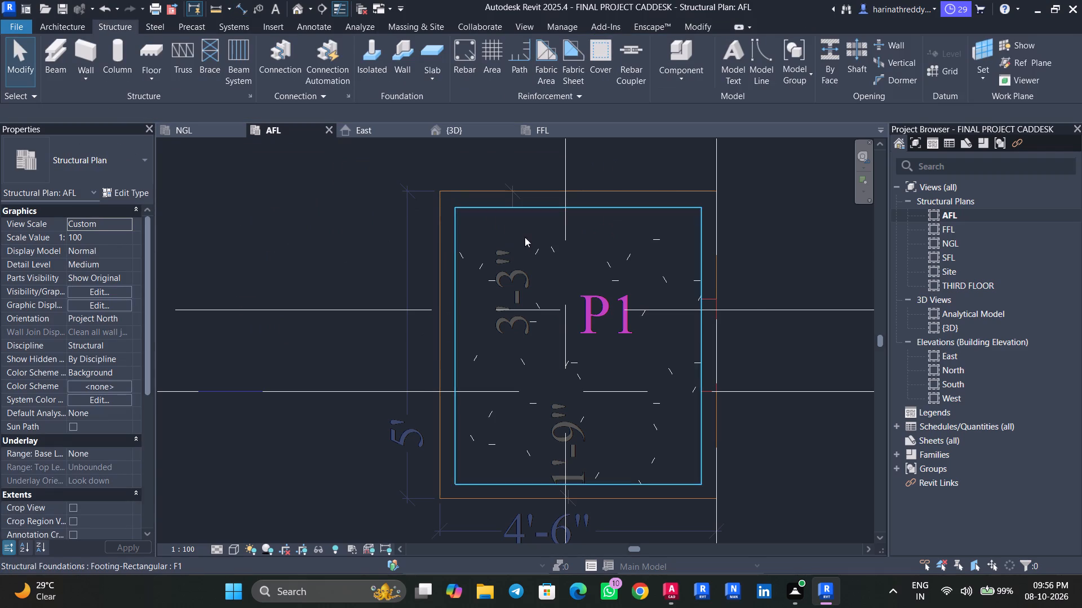
Temporarily hide the F1 footing at P1 to view the plan drawing beneath it, and restore it.
{"action": "left_click", "coordinate": [525, 237]}
{"action": "type", "text": "hh"}
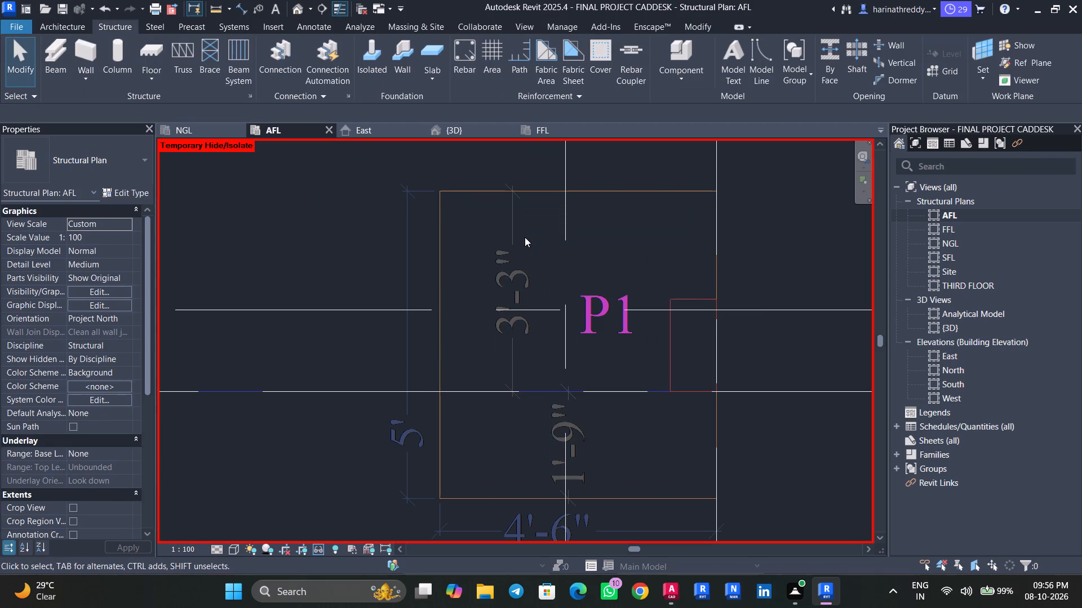
{"action": "type", "text": "hr"}
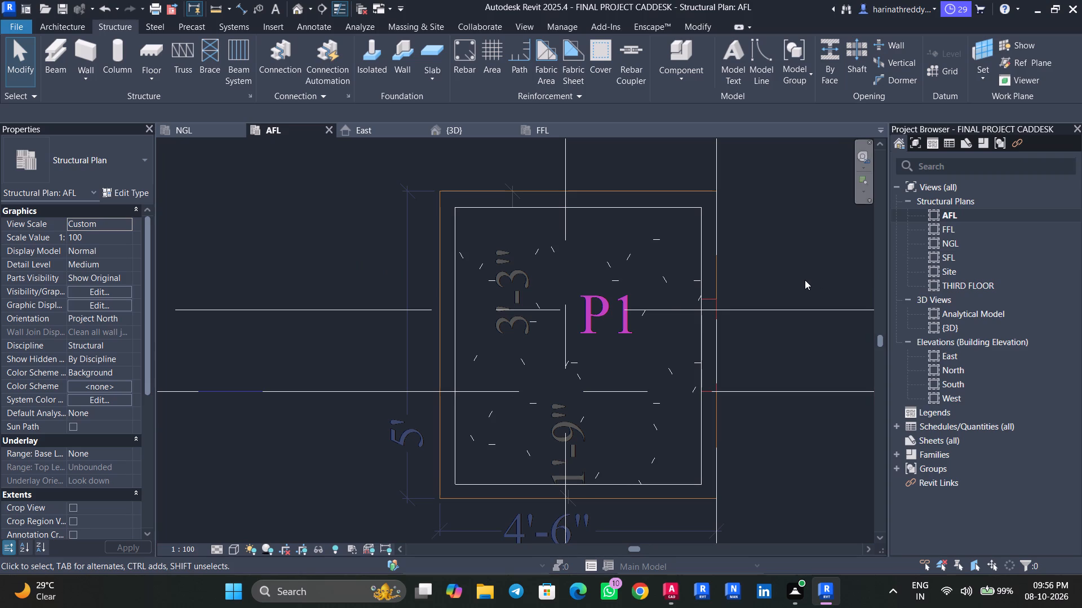
Align the east edge of the F1 footing with the east edge of the PCC slab at P1.
{"action": "type", "text": "al"}
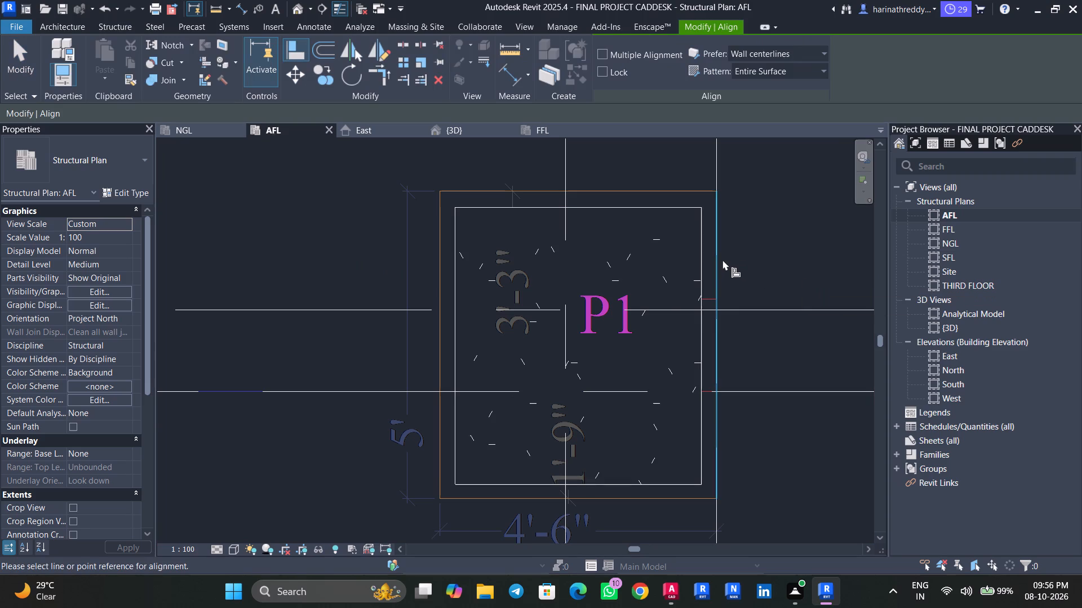
{"action": "left_click", "coordinate": [721, 258]}
{"action": "left_click", "coordinate": [705, 272]}
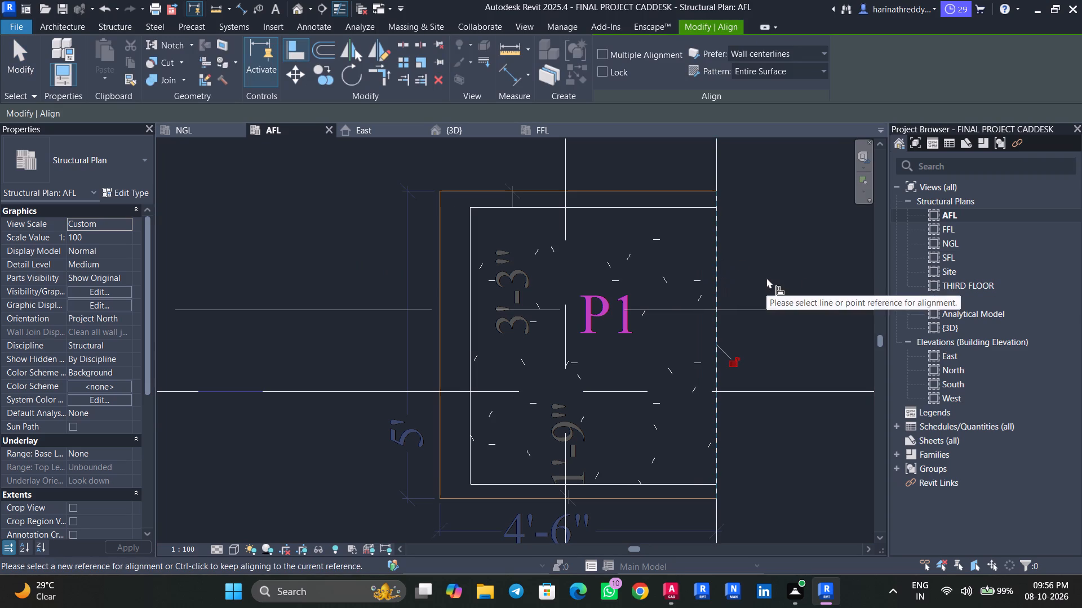
{"action": "key", "text": "Escape"}
{"action": "key", "text": "Escape"}
{"action": "key", "text": "Escape"}
Place an F1 TOP isolated footing over the F1 footing at P1, on its horizontal centreline.
{"action": "left_click", "coordinate": [383, 65]}
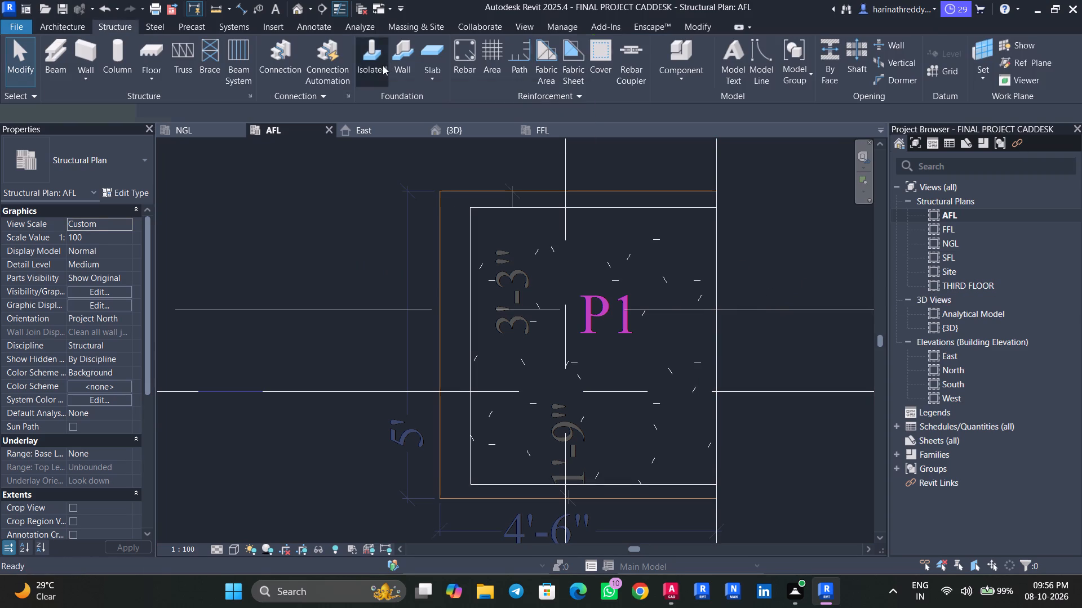
{"action": "left_click", "coordinate": [79, 170]}
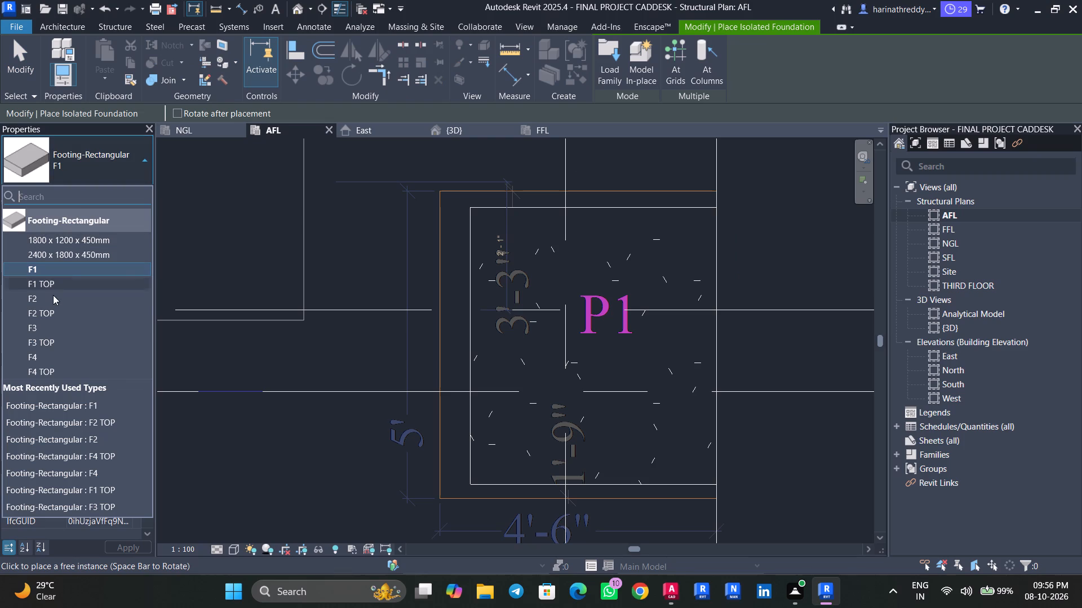
{"action": "left_click", "coordinate": [52, 276]}
{"action": "left_click", "coordinate": [104, 146]}
{"action": "left_click", "coordinate": [53, 287]}
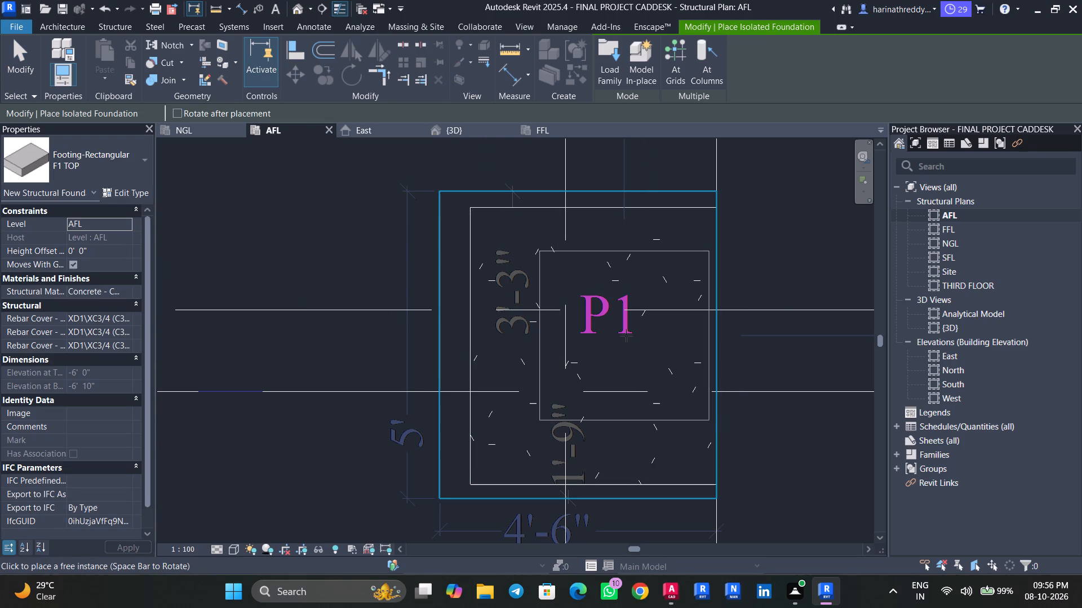
{"action": "key", "text": "space"}
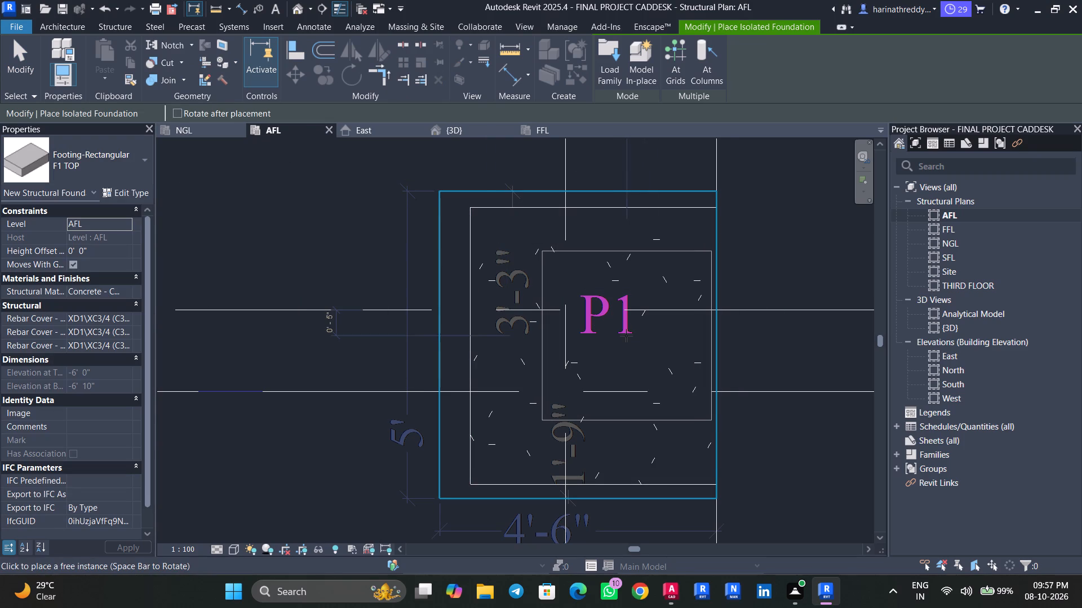
{"action": "scroll", "coordinate": [626, 336], "scroll_direction": "up", "scroll_amount": 1}
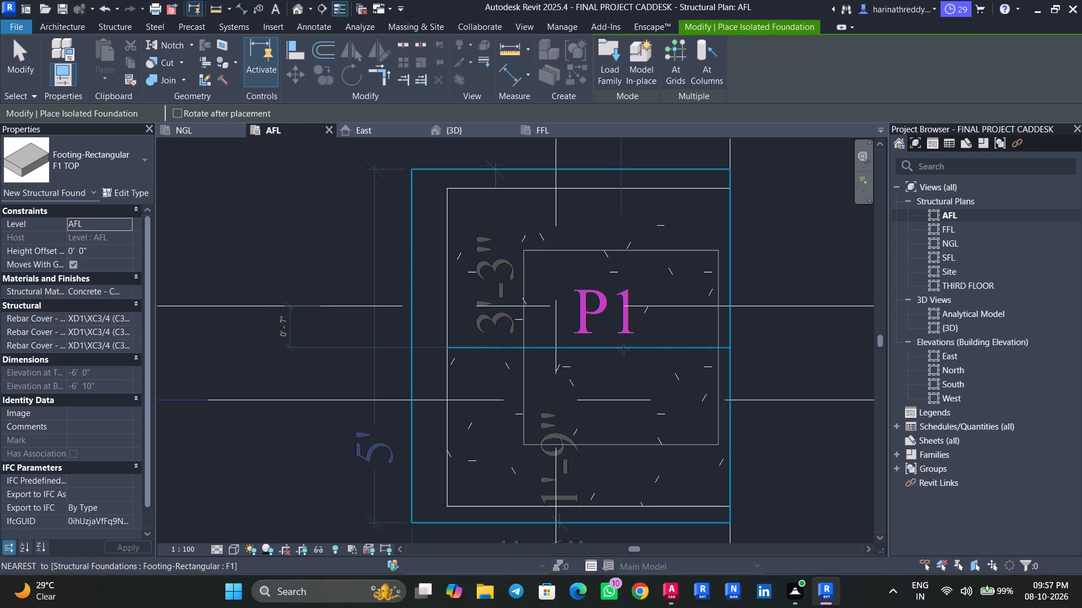
{"action": "left_click", "coordinate": [623, 350]}
{"action": "key", "text": "Escape"}
{"action": "key", "text": "Escape"}
{"action": "key", "text": "Escape"}
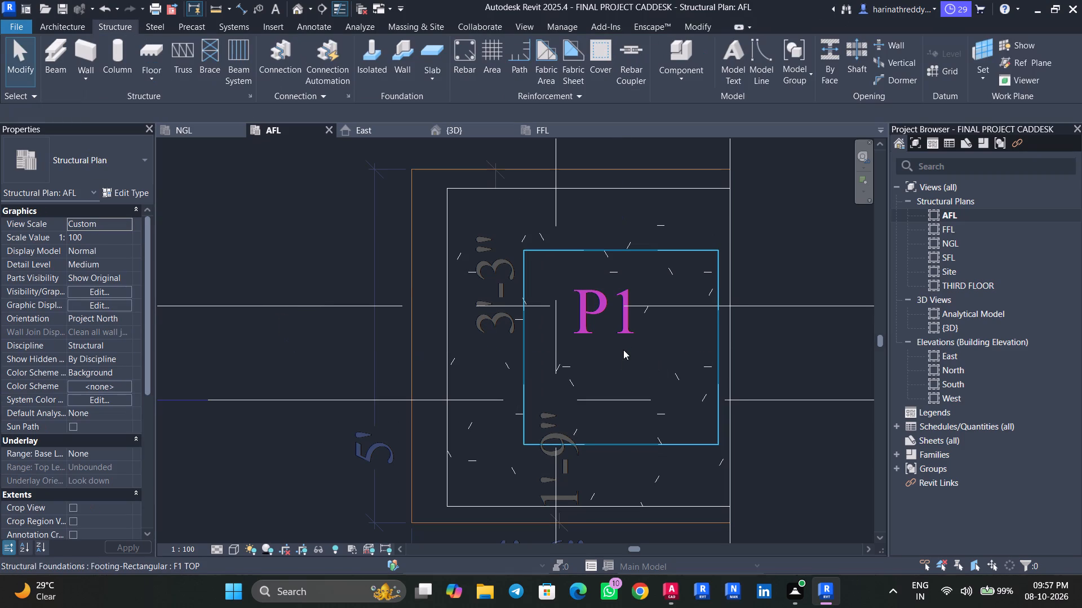
Check the type dimensions and height offset of the F1 footing at P1, and the F1 TOP footing's offset, without changing them.
{"action": "left_click", "coordinate": [454, 287]}
{"action": "left_click", "coordinate": [130, 195]}
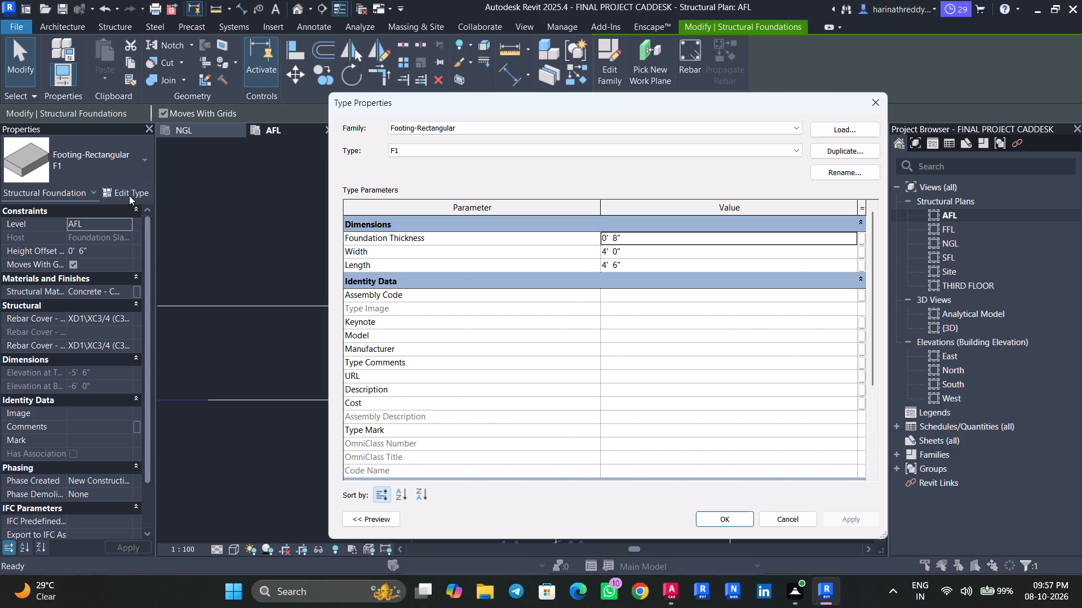
{"action": "left_click", "coordinate": [893, 99]}
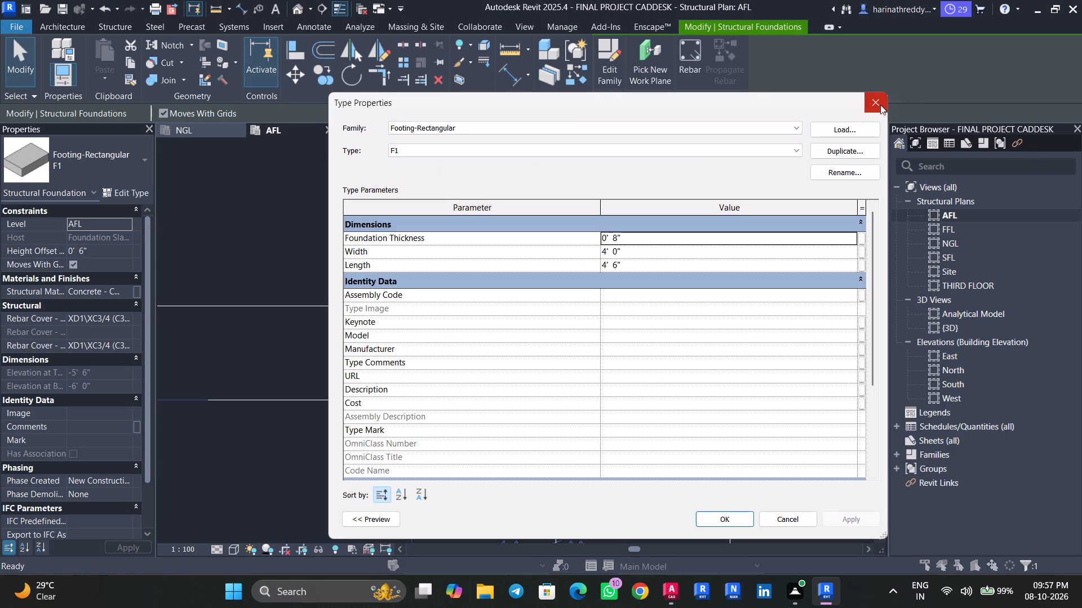
{"action": "left_click", "coordinate": [880, 105]}
{"action": "left_click", "coordinate": [778, 276]}
{"action": "left_click", "coordinate": [658, 248]}
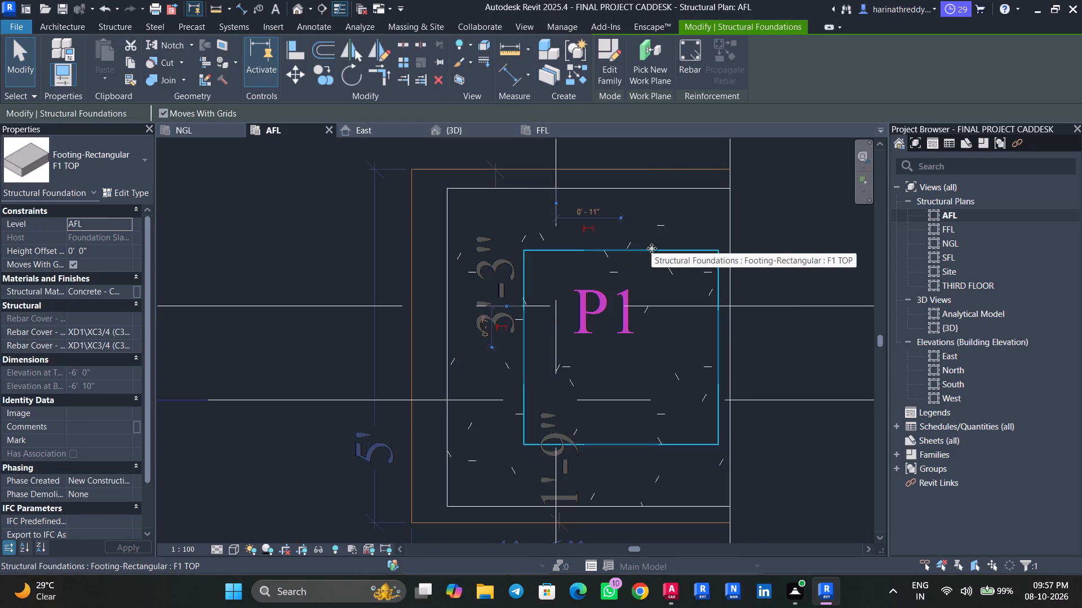
{"action": "left_click", "coordinate": [272, 247]}
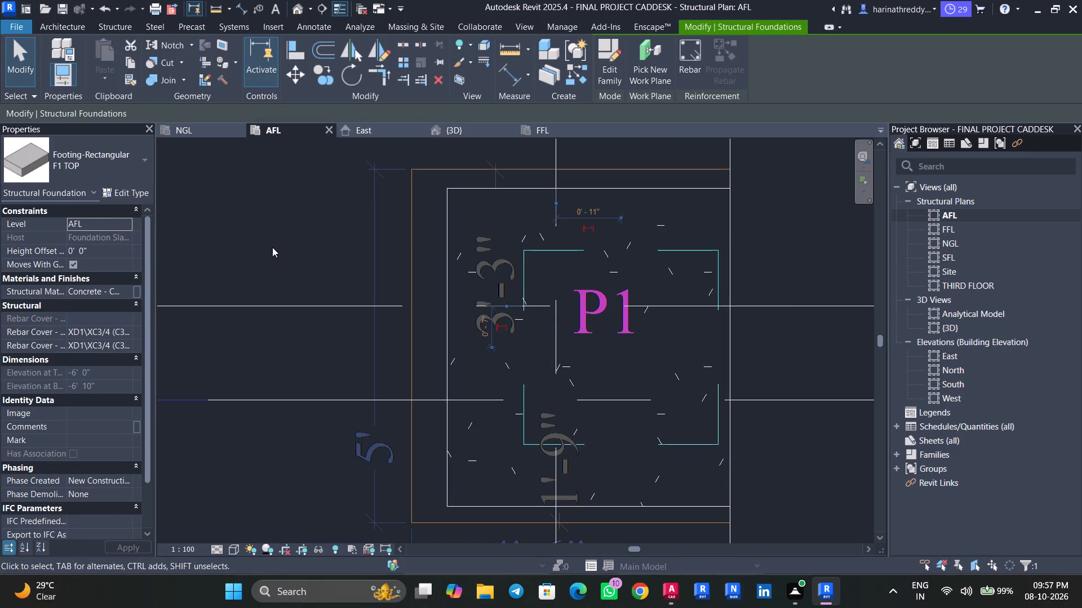
{"action": "left_click", "coordinate": [456, 242]}
{"action": "left_click", "coordinate": [290, 248]}
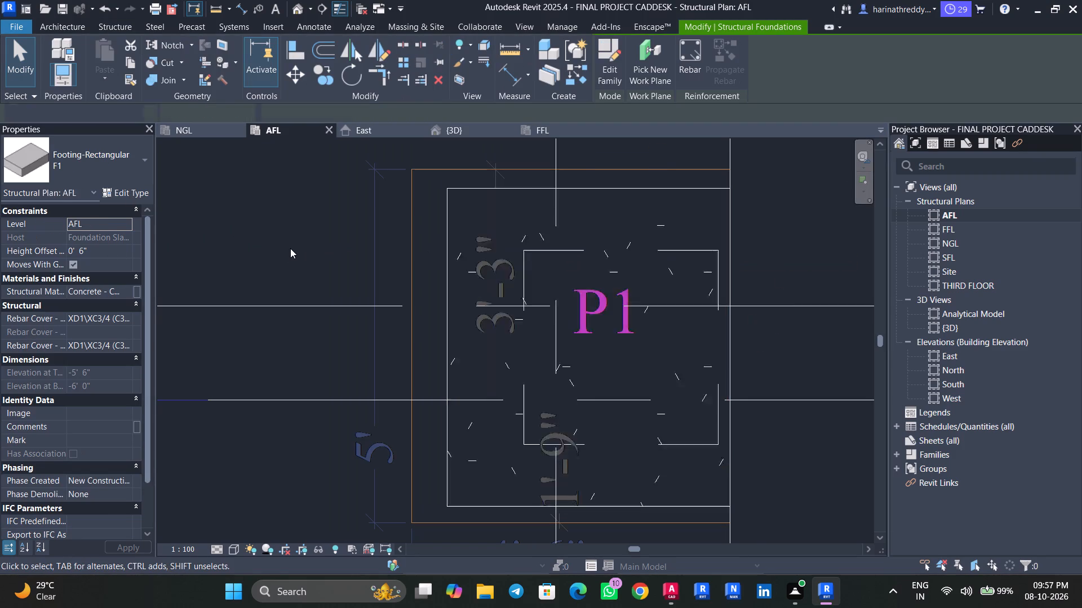
{"action": "left_click", "coordinate": [522, 269]}
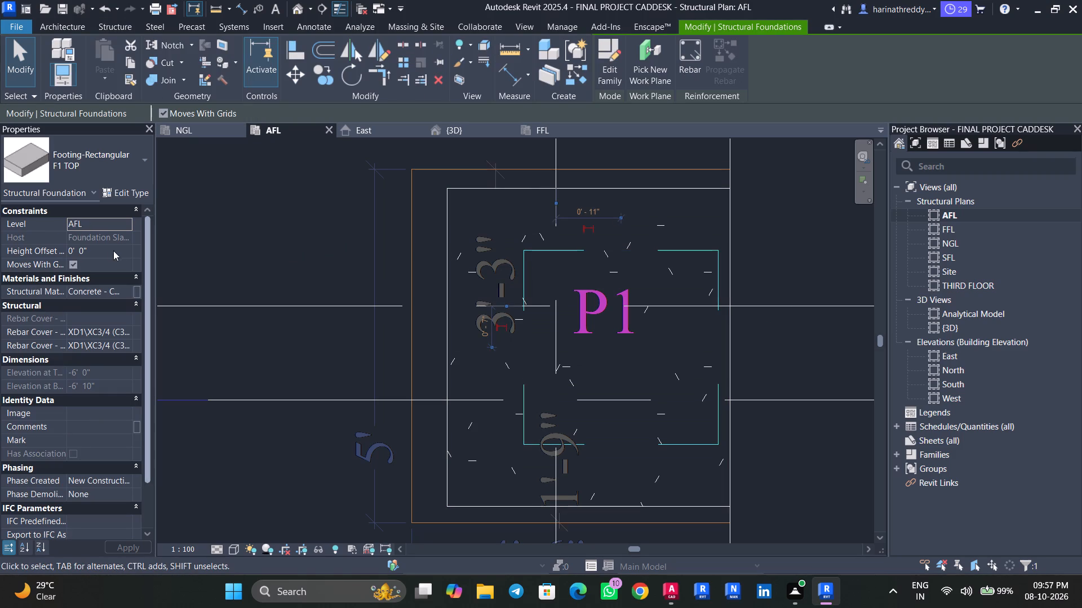
{"action": "left_click", "coordinate": [113, 254]}
{"action": "left_click", "coordinate": [378, 264]}
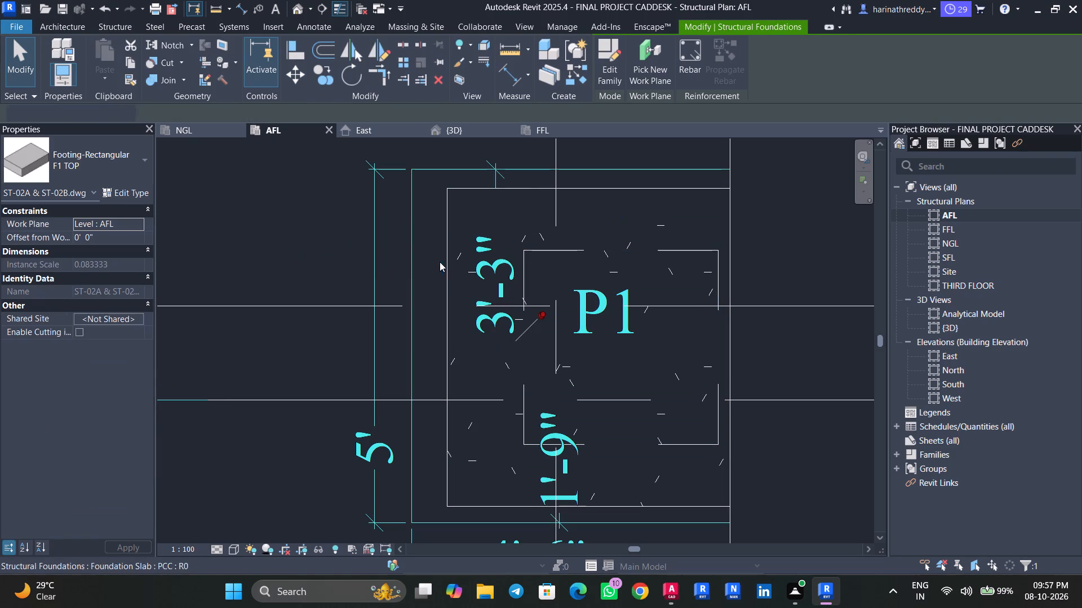
{"action": "left_click", "coordinate": [451, 262]}
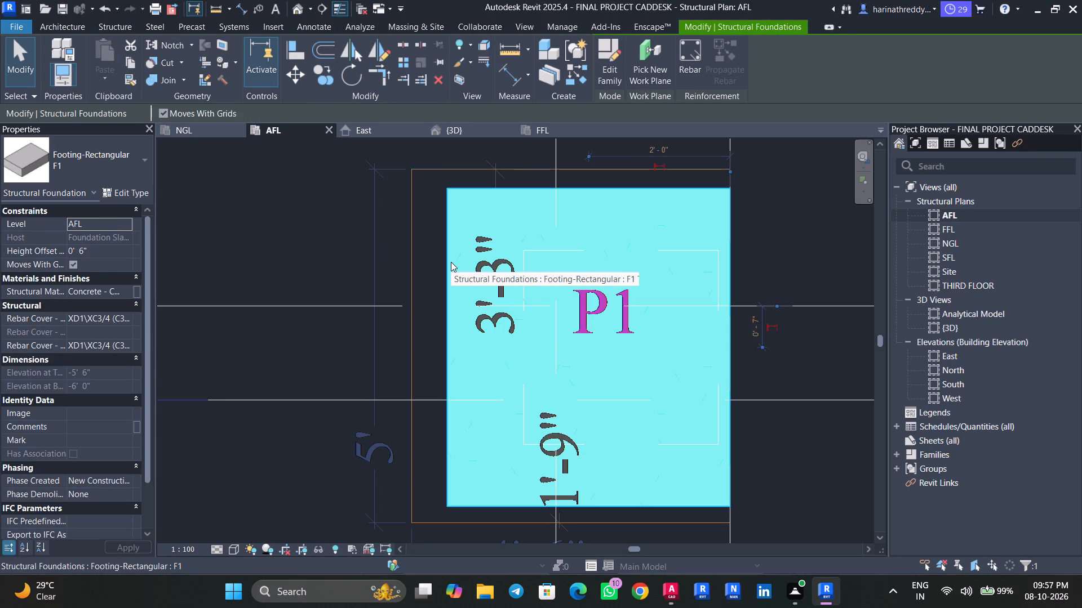
{"action": "left_click", "coordinate": [274, 262]}
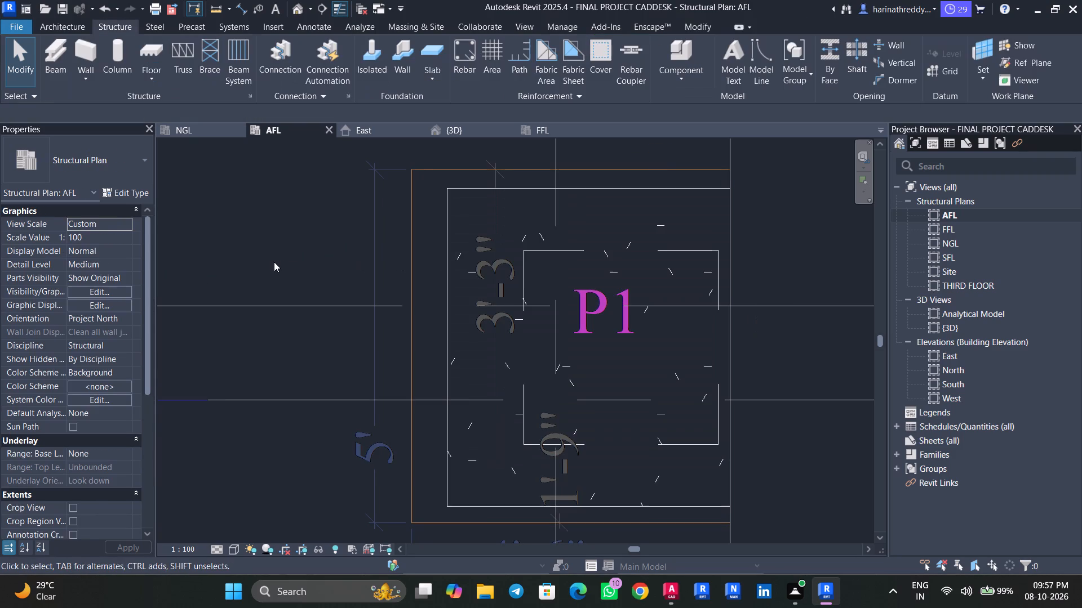
{"action": "left_click", "coordinate": [468, 263]}
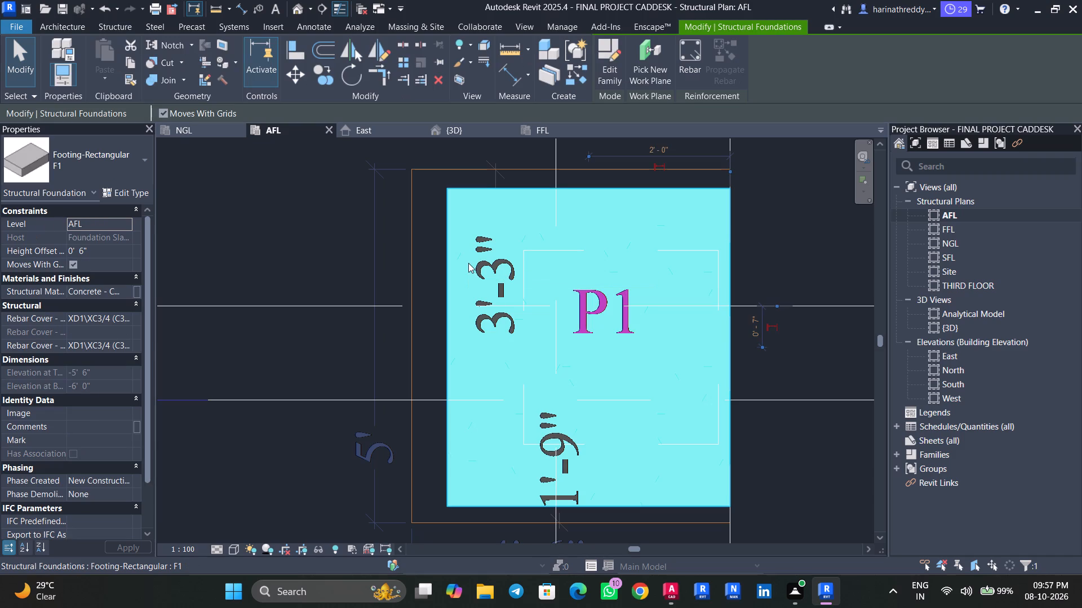
{"action": "left_click", "coordinate": [127, 197]}
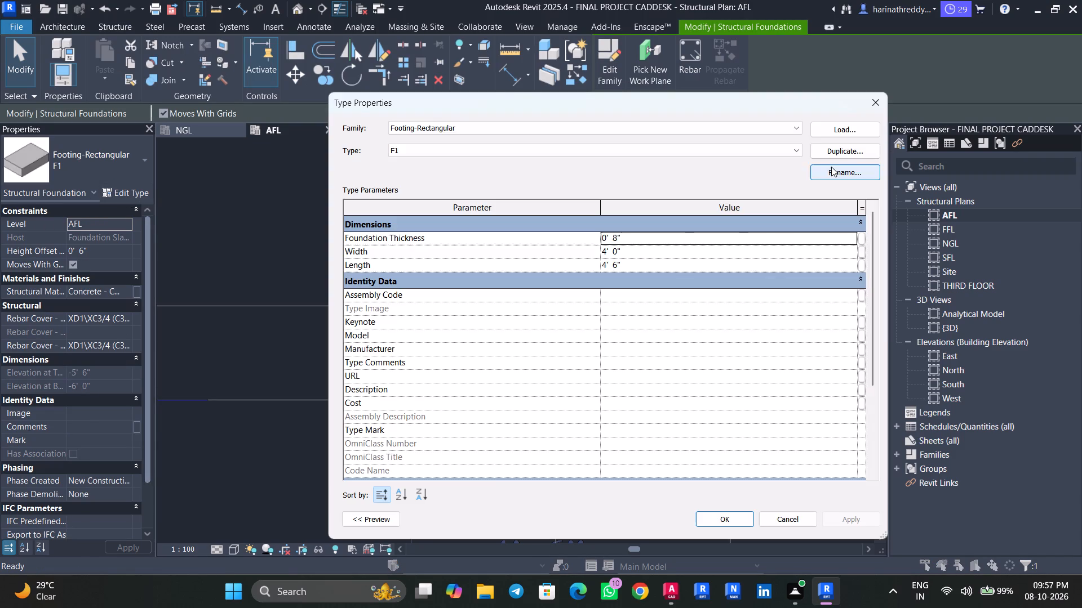
{"action": "left_click", "coordinate": [880, 106]}
{"action": "left_click", "coordinate": [287, 281]}
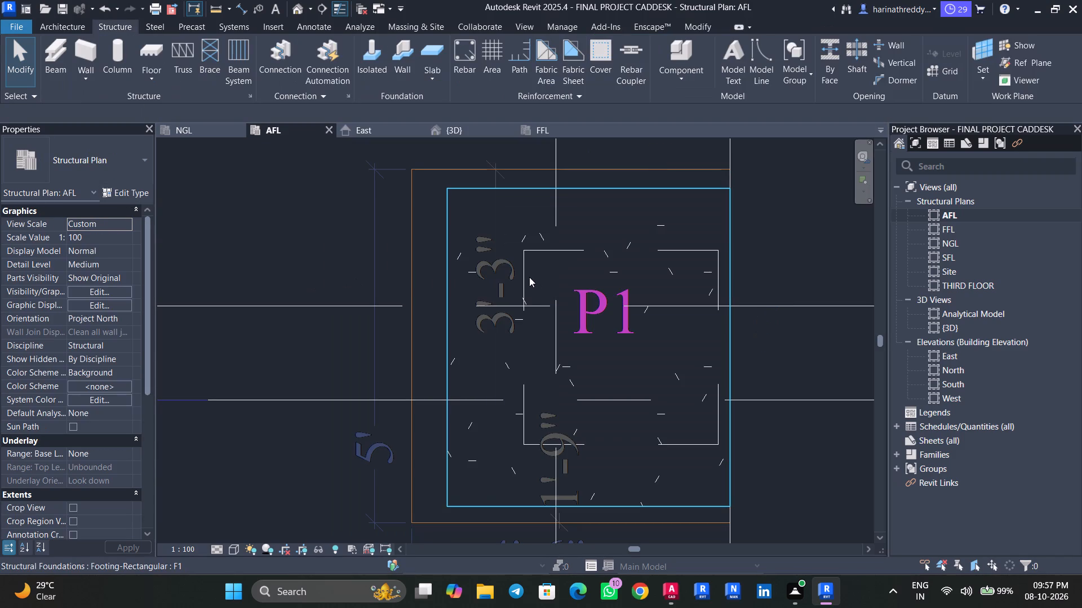
Set the height offset of the F1 TOP footing at P1 to 14".
{"action": "left_click", "coordinate": [522, 277]}
{"action": "left_click", "coordinate": [108, 261]}
{"action": "left_click", "coordinate": [108, 256]}
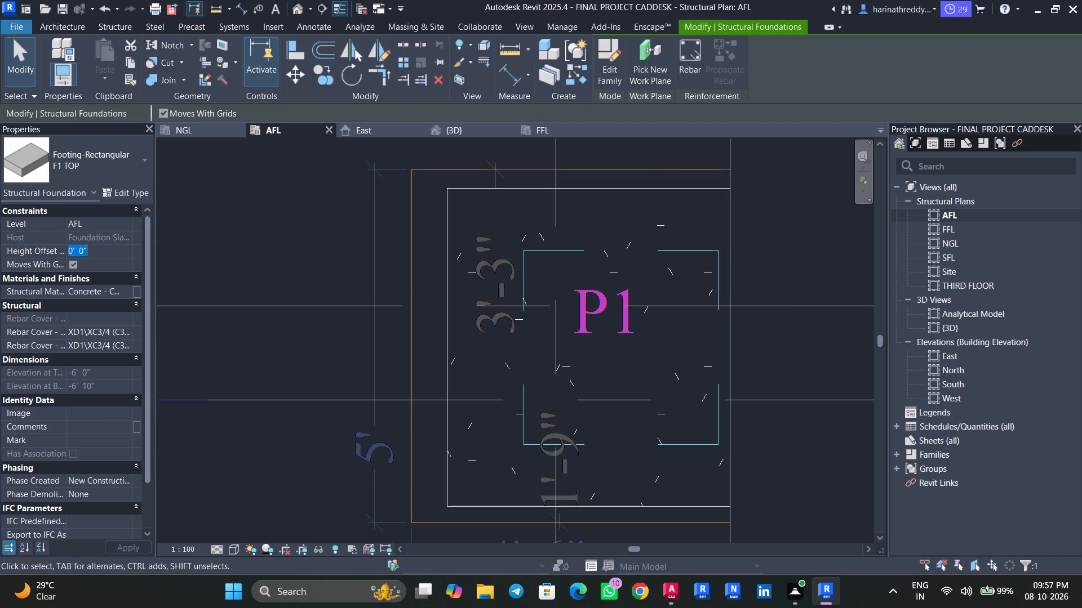
{"action": "type", "text": "14\""}
{"action": "key", "text": "Return"}
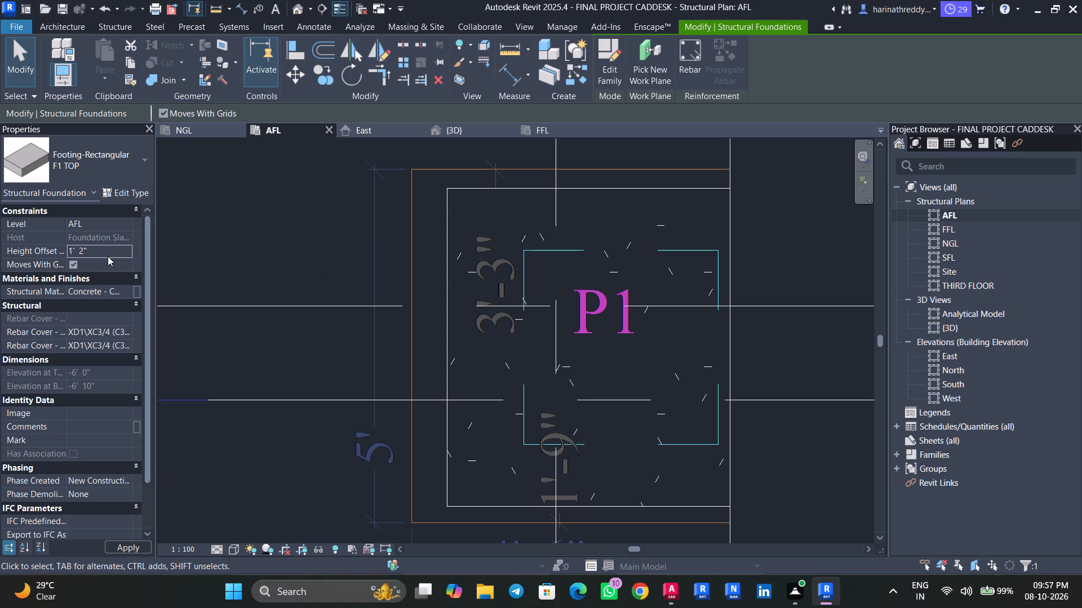
{"action": "left_click", "coordinate": [792, 235]}
Align the east edge of the F1 TOP footing at P1 with the shared east edge of the F1 footing and PCC slab.
{"action": "type", "text": "akl"}
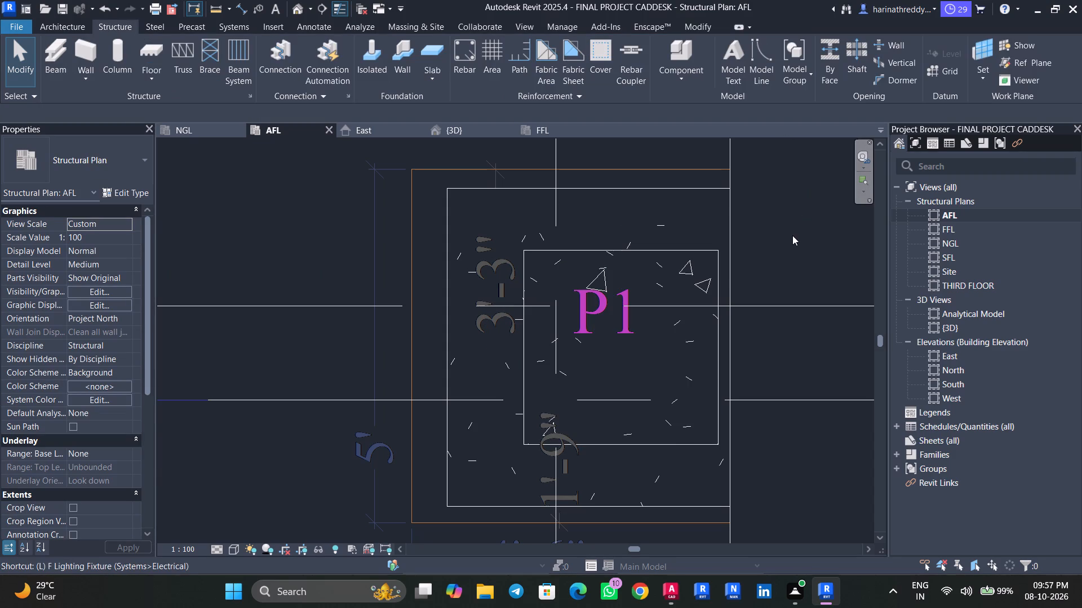
{"action": "type", "text": "al"}
{"action": "type", "text": "al"}
{"action": "type", "text": "al"}
{"action": "key", "text": "Escape"}
{"action": "key", "text": "Escape"}
{"action": "key", "text": "Escape"}
{"action": "key", "text": "Escape"}
{"action": "key", "text": "Escape"}
{"action": "key", "text": "Escape"}
{"action": "key", "text": "Escape"}
{"action": "key", "text": "Escape"}
{"action": "key", "text": "Escape"}
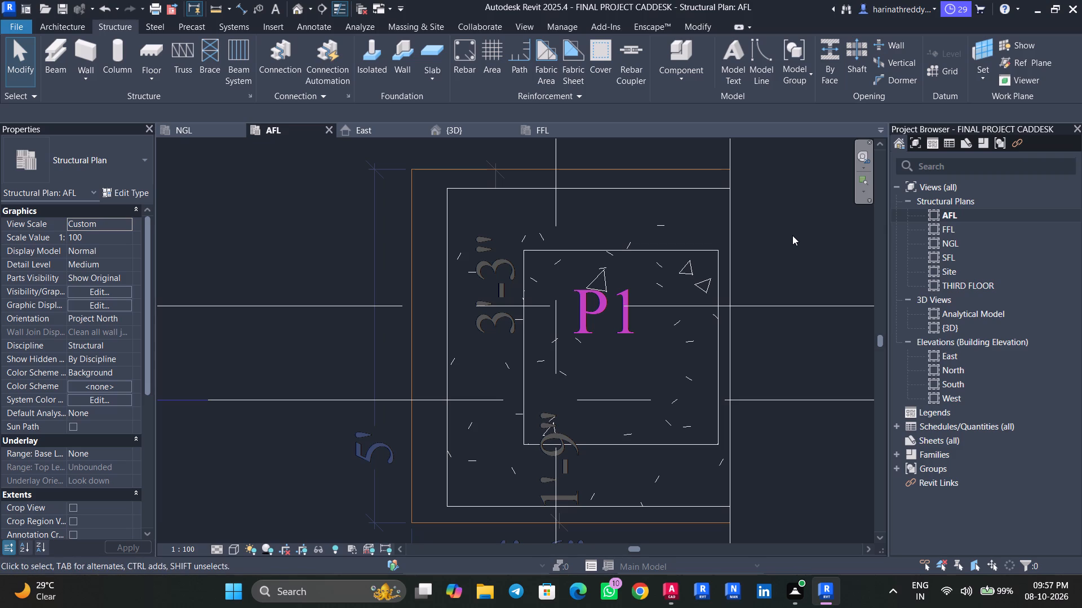
{"action": "type", "text": "al"}
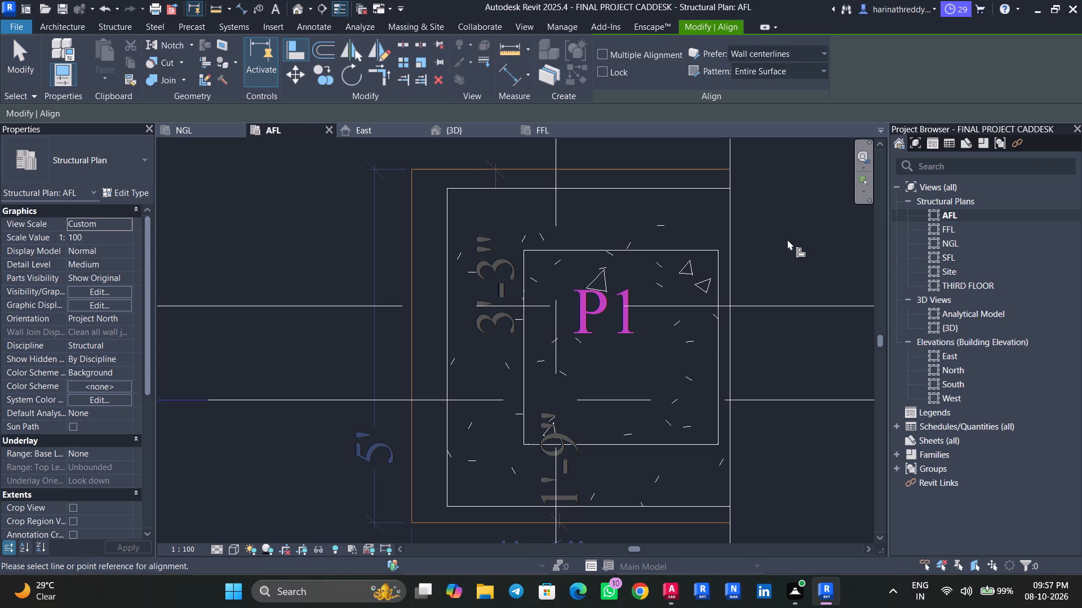
{"action": "left_click", "coordinate": [732, 233]}
{"action": "left_click", "coordinate": [719, 282]}
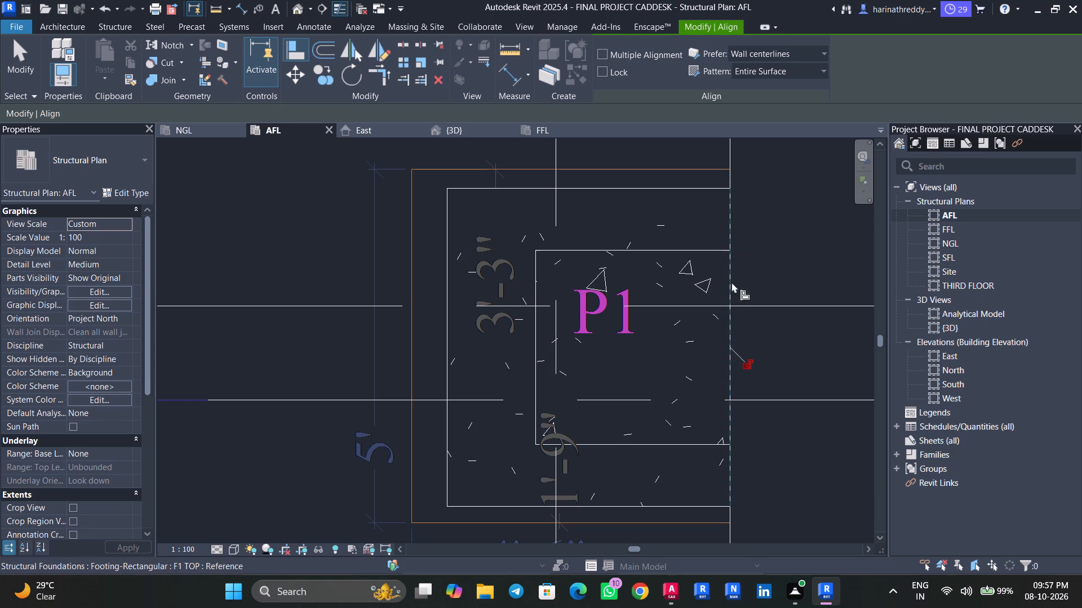
{"action": "key", "text": "Escape"}
{"action": "key", "text": "Escape"}
{"action": "key", "text": "Escape"}
{"action": "key", "text": "Escape"}
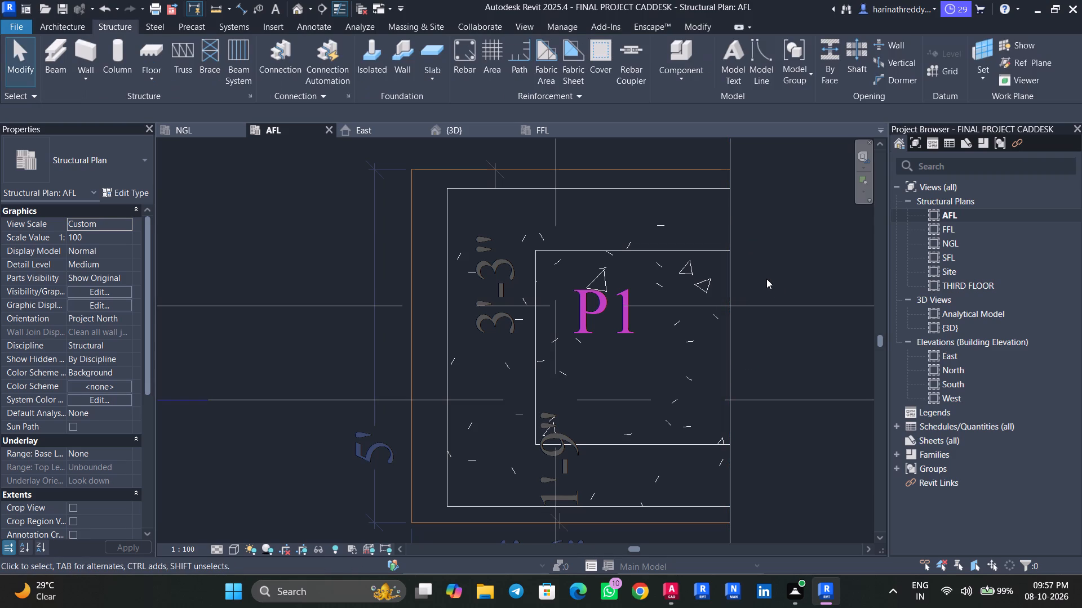
Check the properties of the F1 TOP footing, the F1 footing and the PCC slab at P1 without changing them.
{"action": "left_click", "coordinate": [591, 323]}
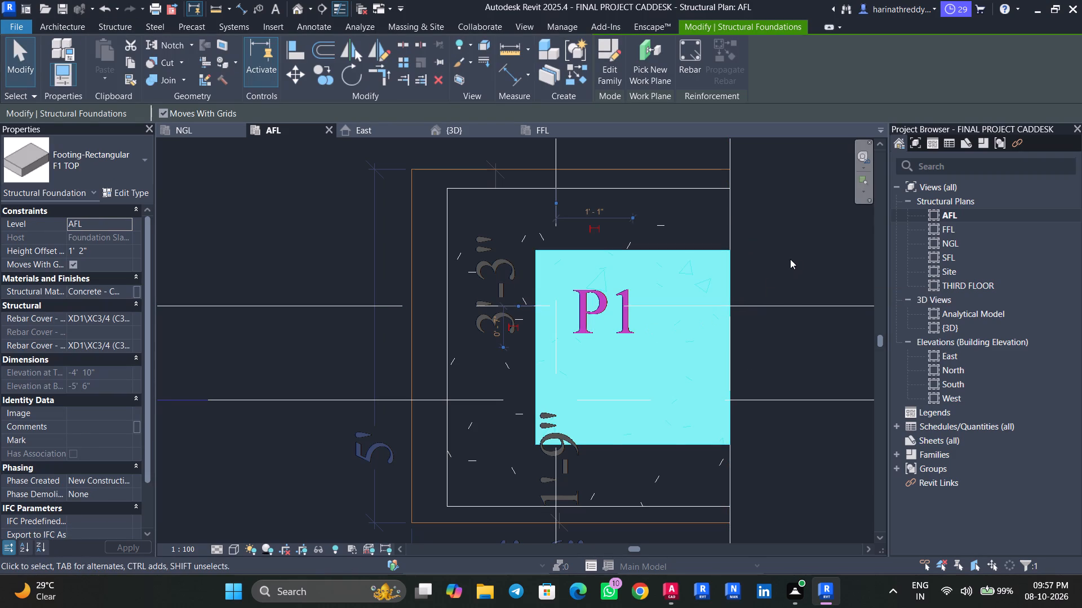
{"action": "left_click", "coordinate": [790, 257]}
{"action": "left_click", "coordinate": [615, 220]}
{"action": "left_click", "coordinate": [795, 226]}
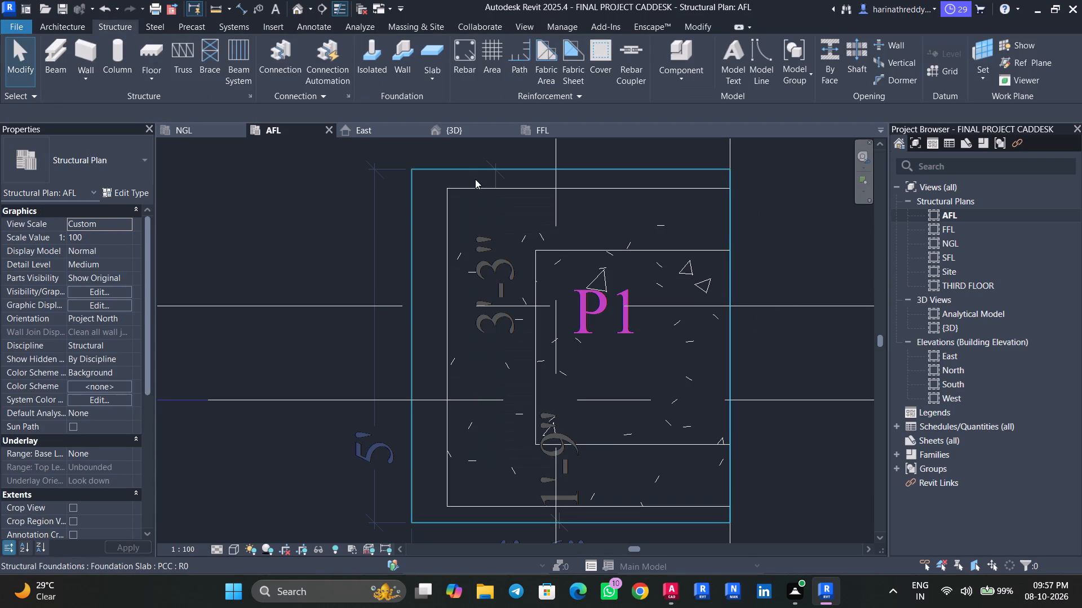
{"action": "left_click", "coordinate": [475, 179]}
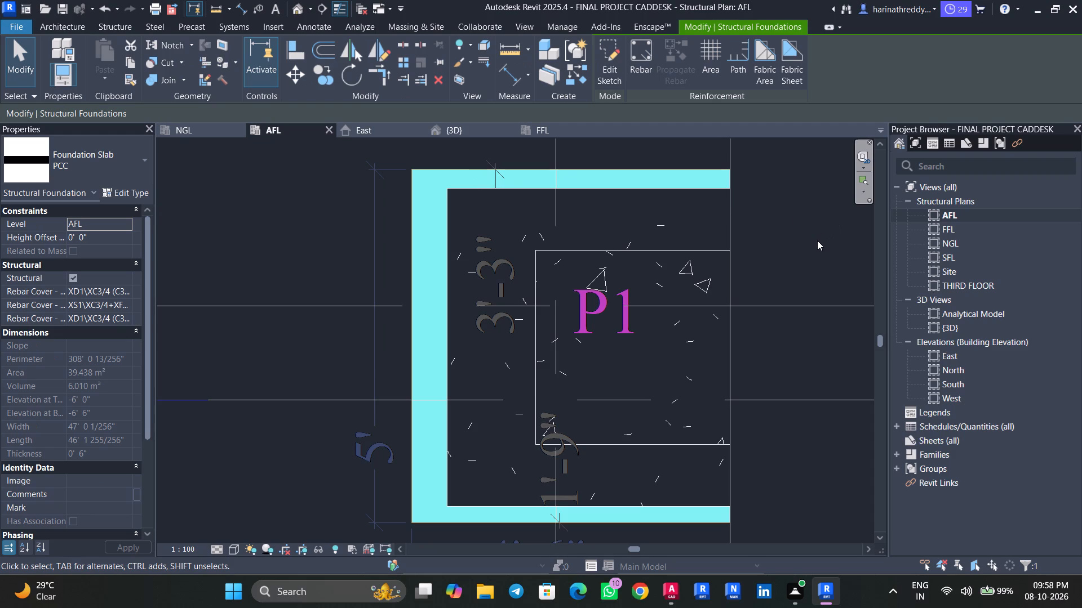
{"action": "left_click", "coordinate": [817, 240]}
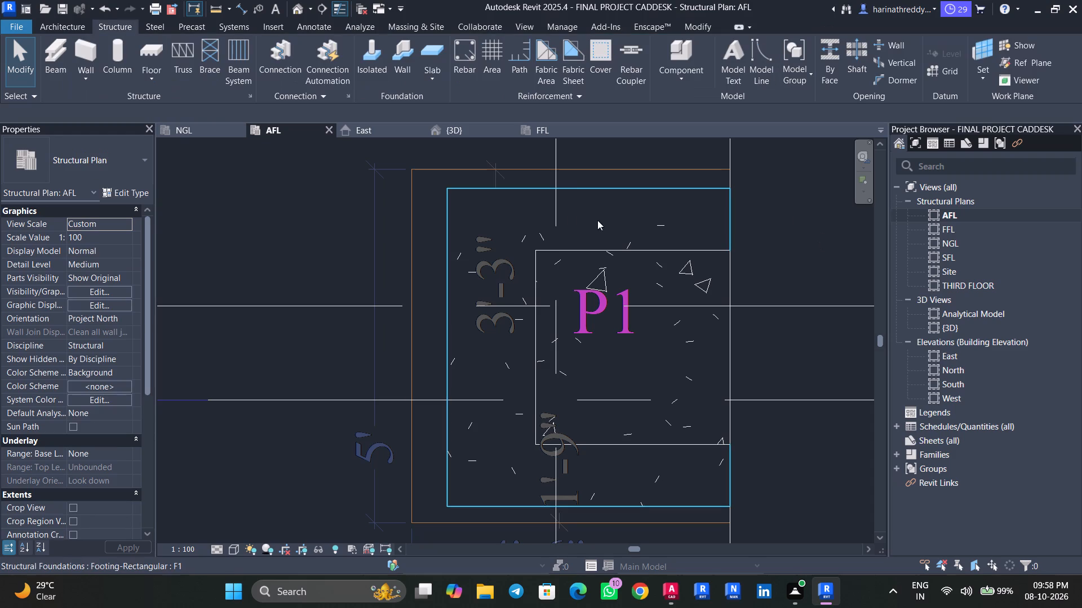
{"action": "left_click", "coordinate": [566, 173]}
{"action": "left_click", "coordinate": [815, 253]}
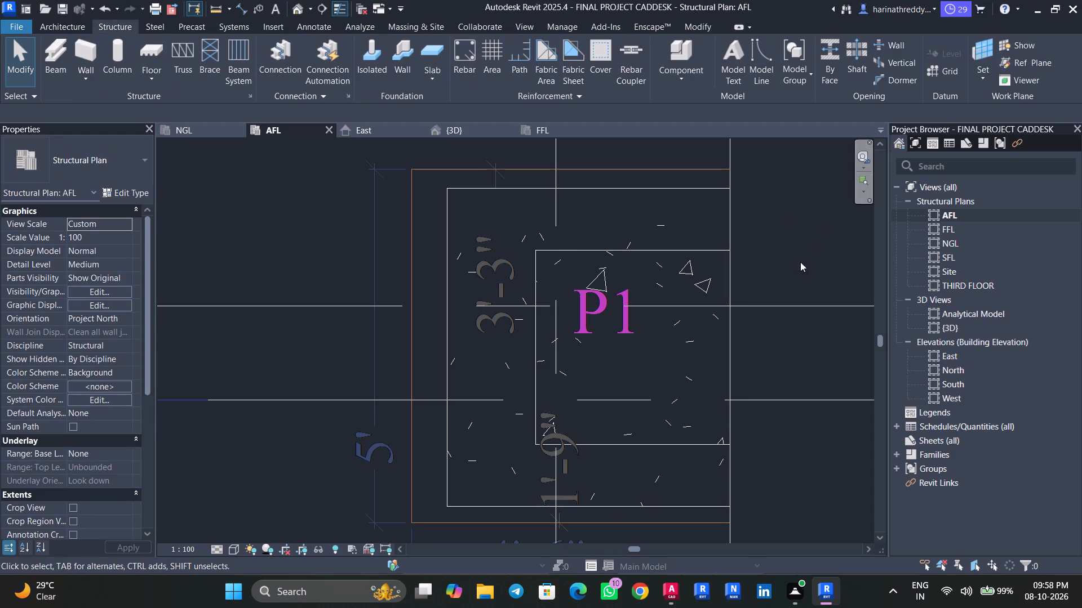
Place an F2 isolated footing over the PCC slab at P2 by grids C and 8, on grid 7 about 8" south of grid C.
{"action": "scroll", "coordinate": [787, 272], "scroll_direction": "down", "scroll_amount": 7}
{"action": "scroll", "coordinate": [787, 272], "scroll_direction": "up", "scroll_amount": 2}
{"action": "scroll", "coordinate": [787, 272], "scroll_direction": "down", "scroll_amount": 4}
{"action": "scroll", "coordinate": [581, 393], "scroll_direction": "down", "scroll_amount": 2}
{"action": "scroll", "coordinate": [581, 393], "scroll_direction": "up", "scroll_amount": 1}
{"action": "scroll", "coordinate": [581, 393], "scroll_direction": "down", "scroll_amount": 2}
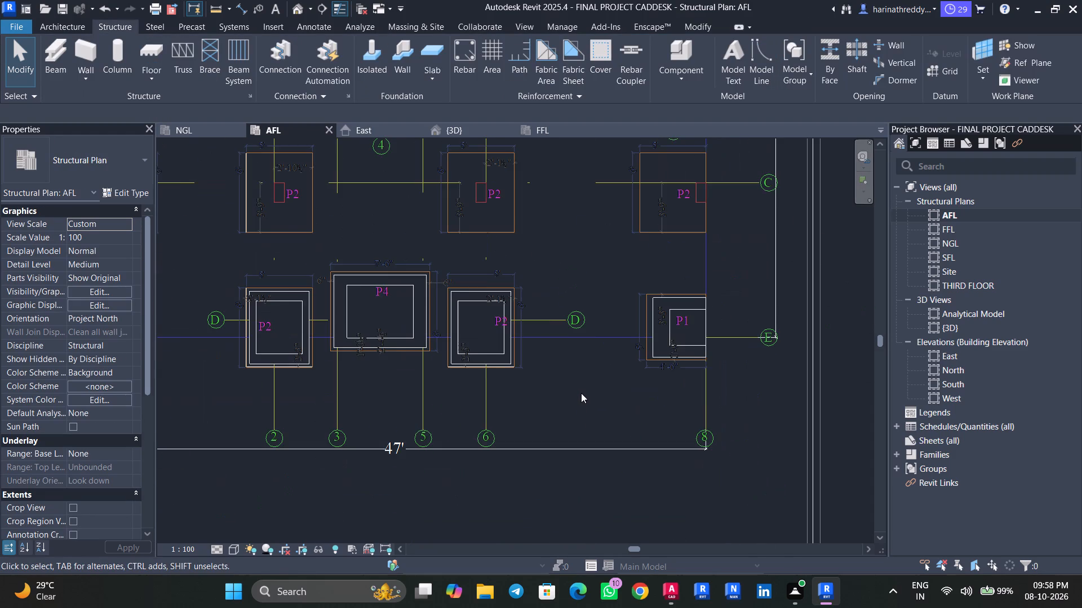
{"action": "middle_click_drag", "start_coordinate": [580, 387], "coordinate": [582, 486]}
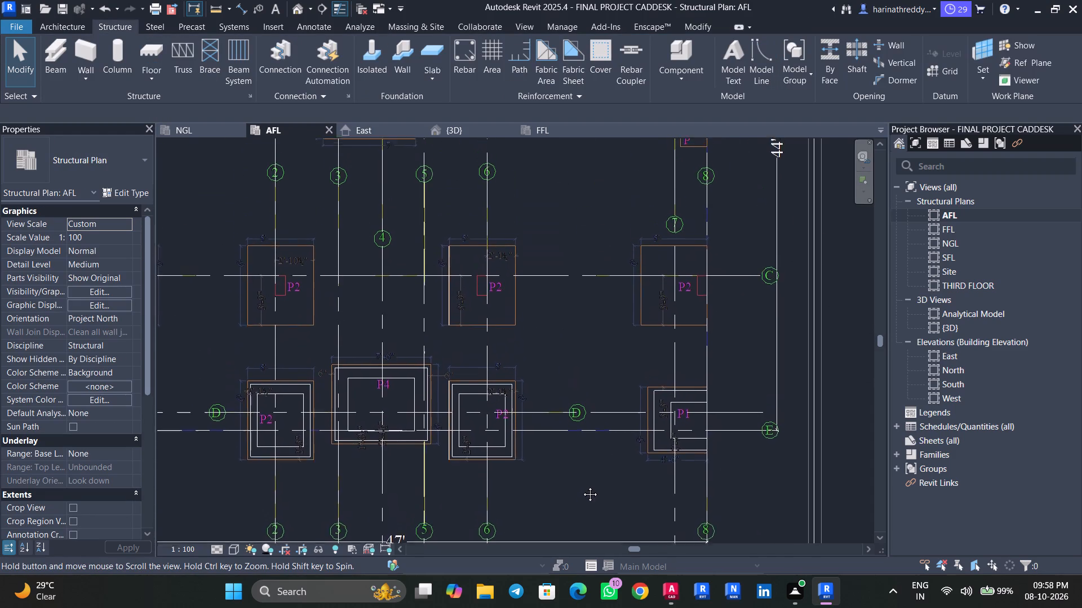
{"action": "middle_click_drag", "start_coordinate": [582, 486], "coordinate": [569, 560]}
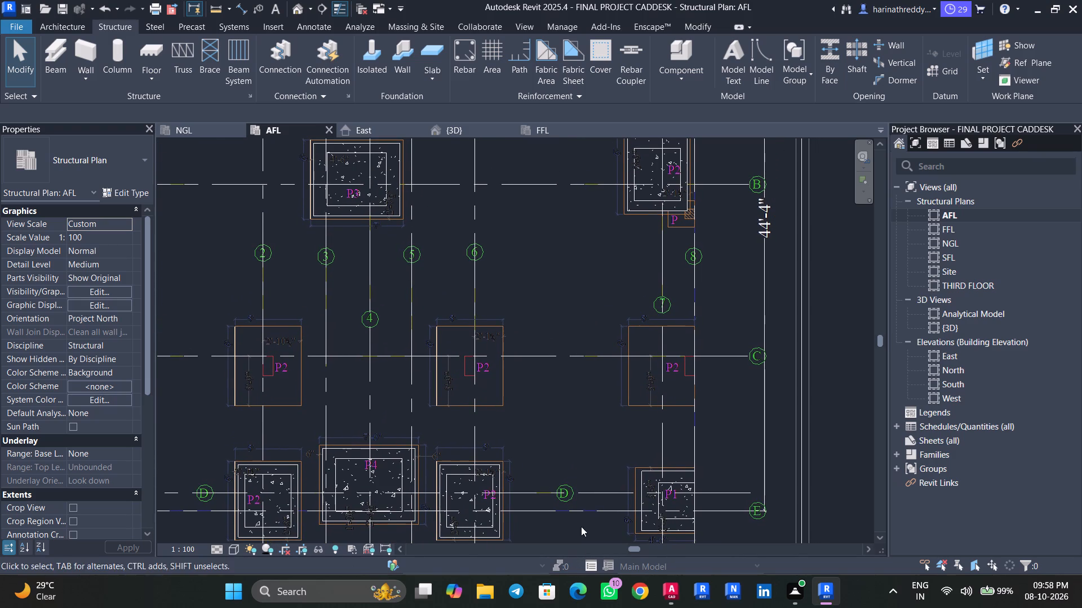
{"action": "scroll", "coordinate": [648, 390], "scroll_direction": "up", "scroll_amount": 4}
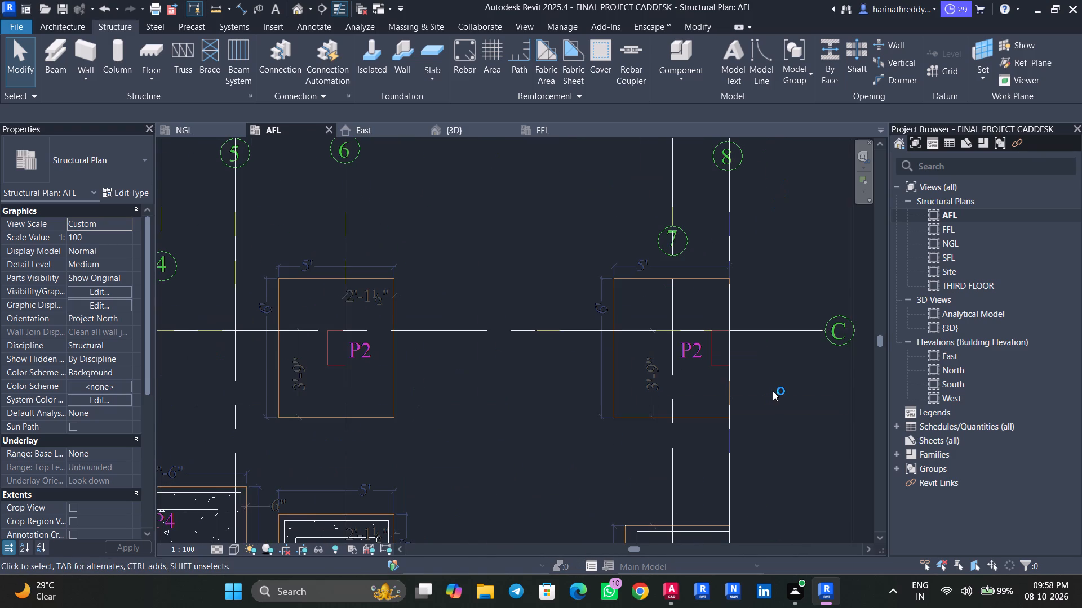
{"action": "middle_click_drag", "start_coordinate": [770, 400], "coordinate": [671, 404]}
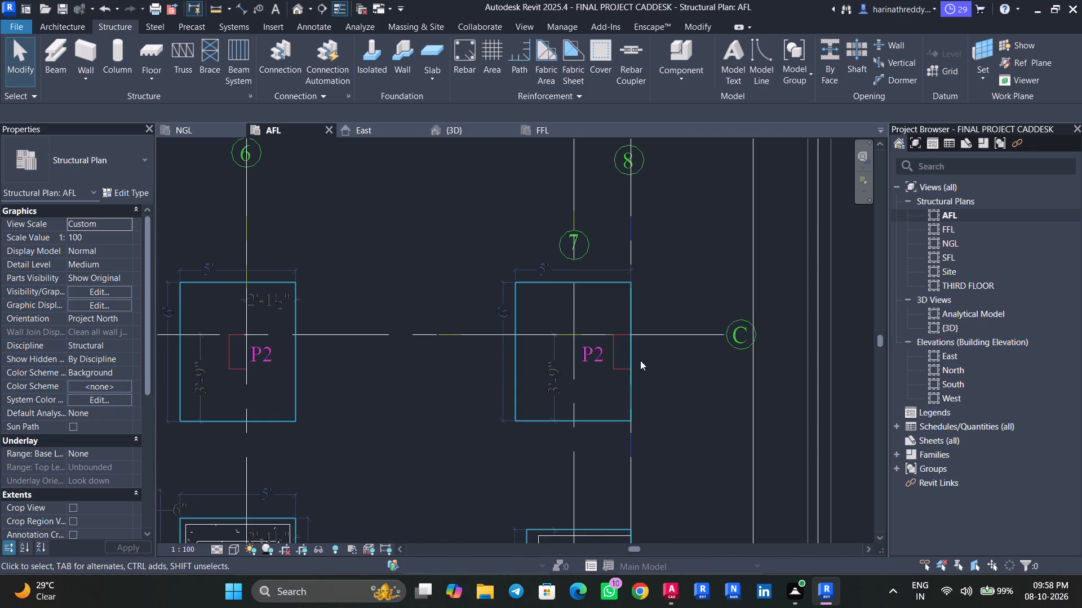
{"action": "scroll", "coordinate": [569, 361], "scroll_direction": "up", "scroll_amount": 4}
{"action": "scroll", "coordinate": [570, 361], "scroll_direction": "down", "scroll_amount": 4}
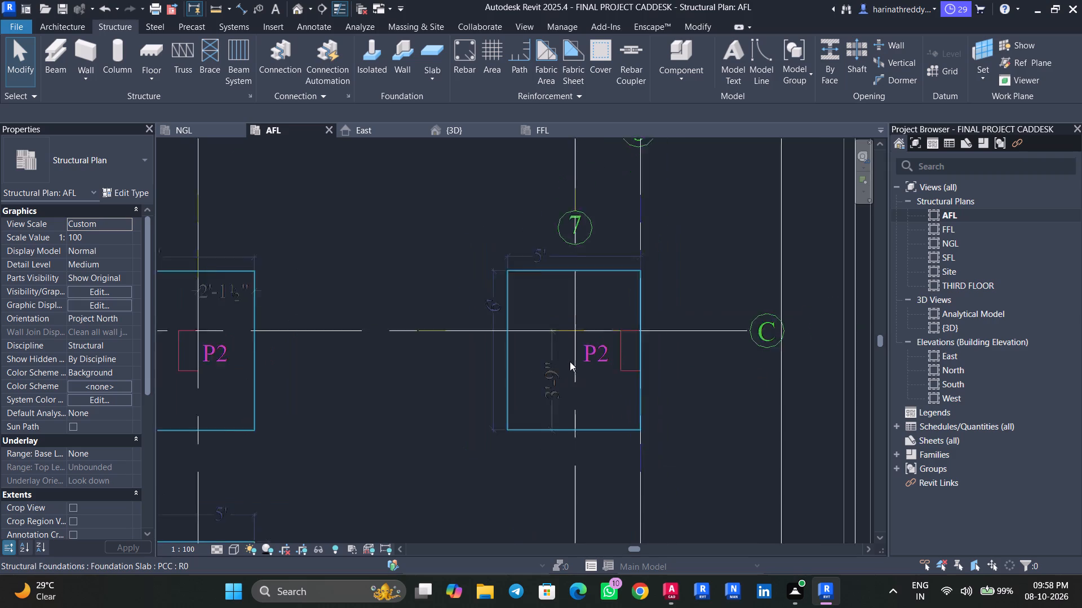
{"action": "scroll", "coordinate": [570, 361], "scroll_direction": "down", "scroll_amount": 3}
{"action": "scroll", "coordinate": [618, 378], "scroll_direction": "up", "scroll_amount": 4}
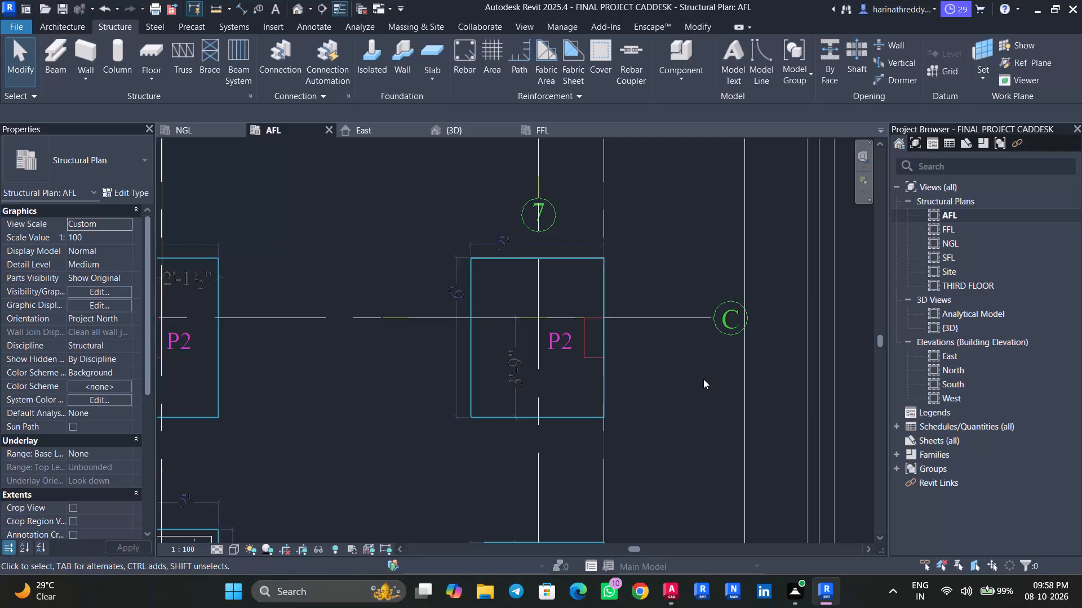
{"action": "left_click", "coordinate": [494, 333]}
{"action": "left_click", "coordinate": [664, 374]}
{"action": "scroll", "coordinate": [668, 390], "scroll_direction": "up", "scroll_amount": 4}
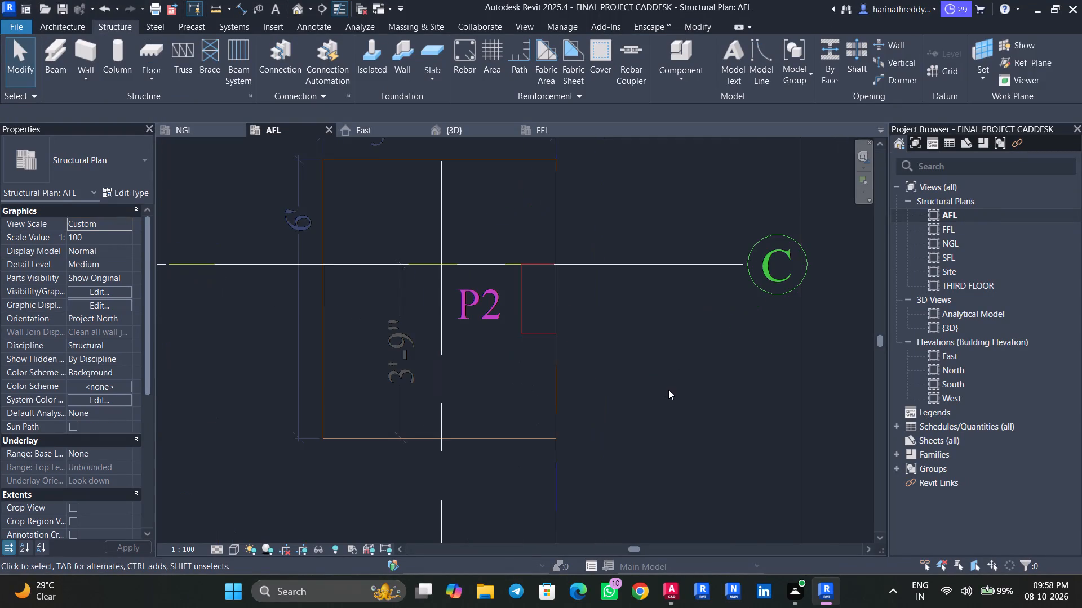
{"action": "middle_click_drag", "start_coordinate": [668, 390], "coordinate": [669, 436]}
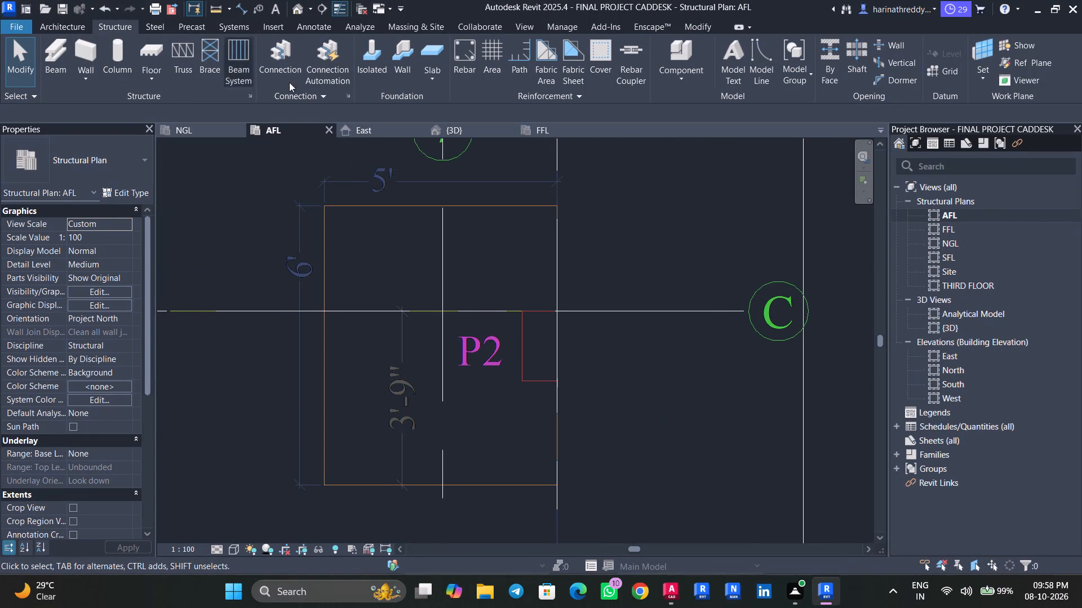
{"action": "left_click", "coordinate": [374, 79]}
{"action": "left_click", "coordinate": [101, 145]}
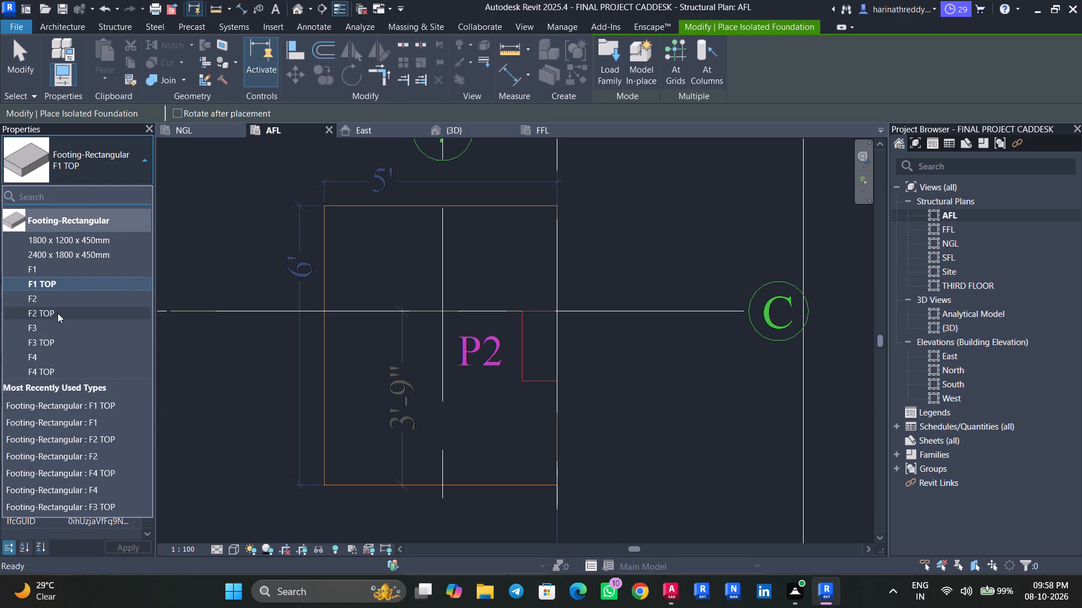
{"action": "left_click", "coordinate": [56, 298]}
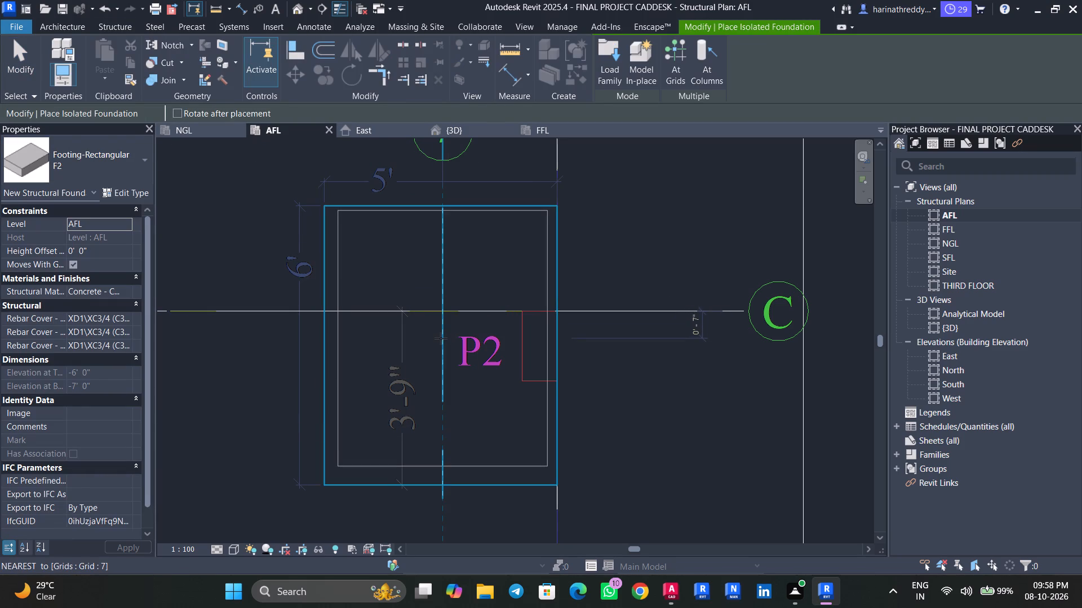
{"action": "left_click", "coordinate": [441, 343]}
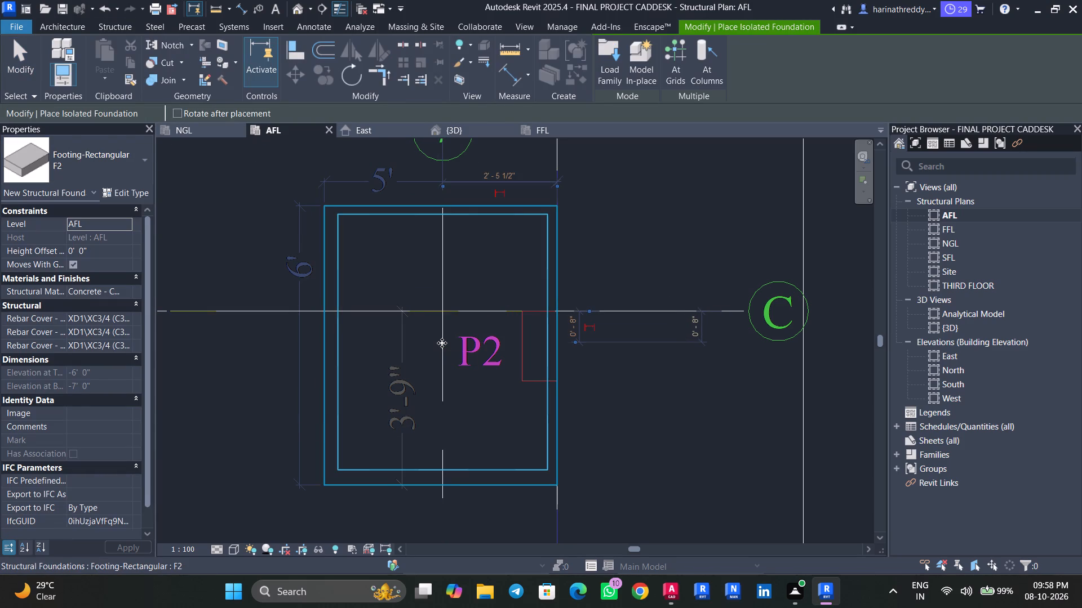
{"action": "key", "text": "Escape"}
{"action": "key", "text": "Escape"}
{"action": "key", "text": "Escape"}
Set the height offset of the F2 footing at P2 by grids C and 8 to 6".
{"action": "left_click", "coordinate": [442, 343]}
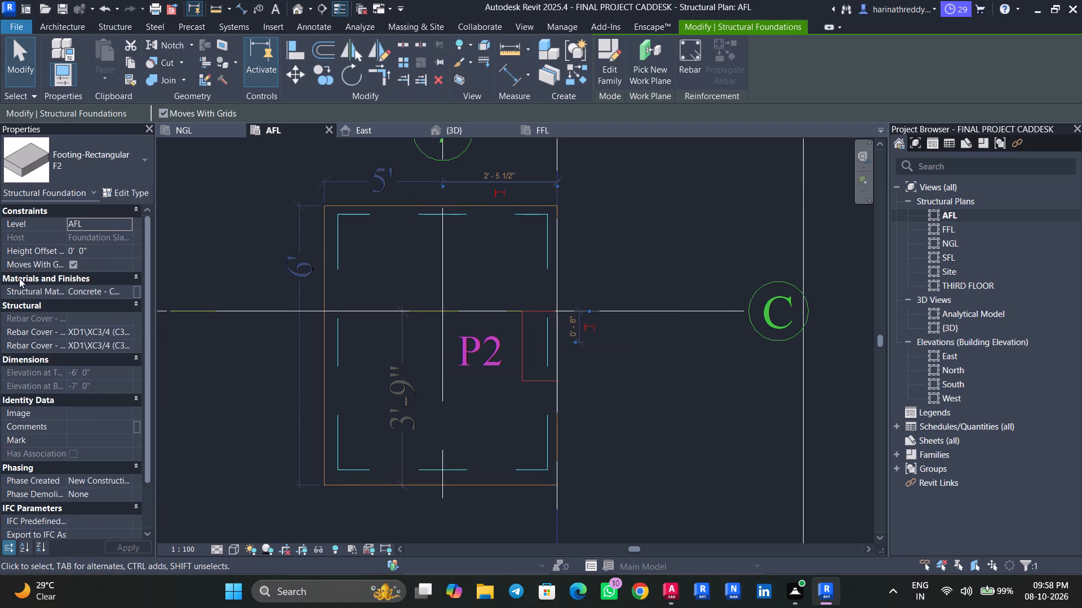
{"action": "left_click", "coordinate": [100, 252]}
{"action": "type", "text": "6\""}
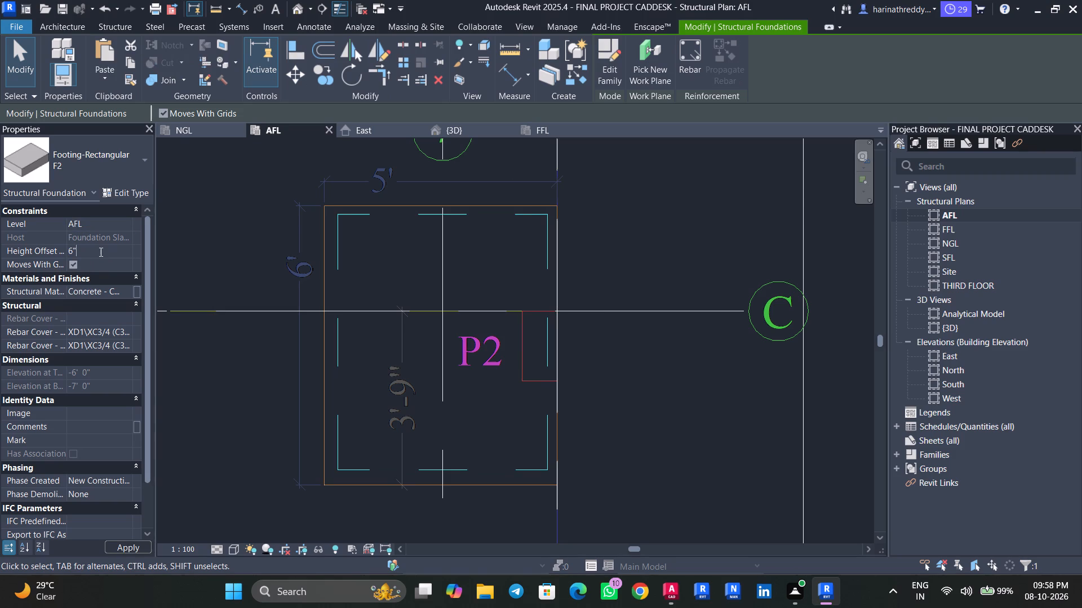
{"action": "key", "text": "Return"}
{"action": "left_click", "coordinate": [650, 334]}
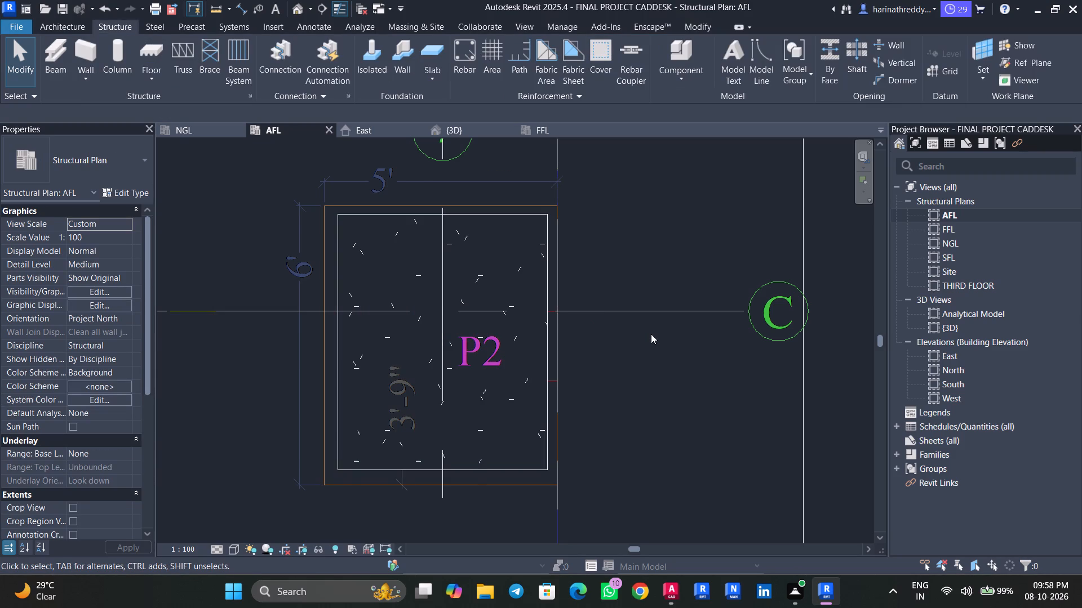
Align the east edge of the F2 footing at P2 with grid 8.
{"action": "type", "text": "al"}
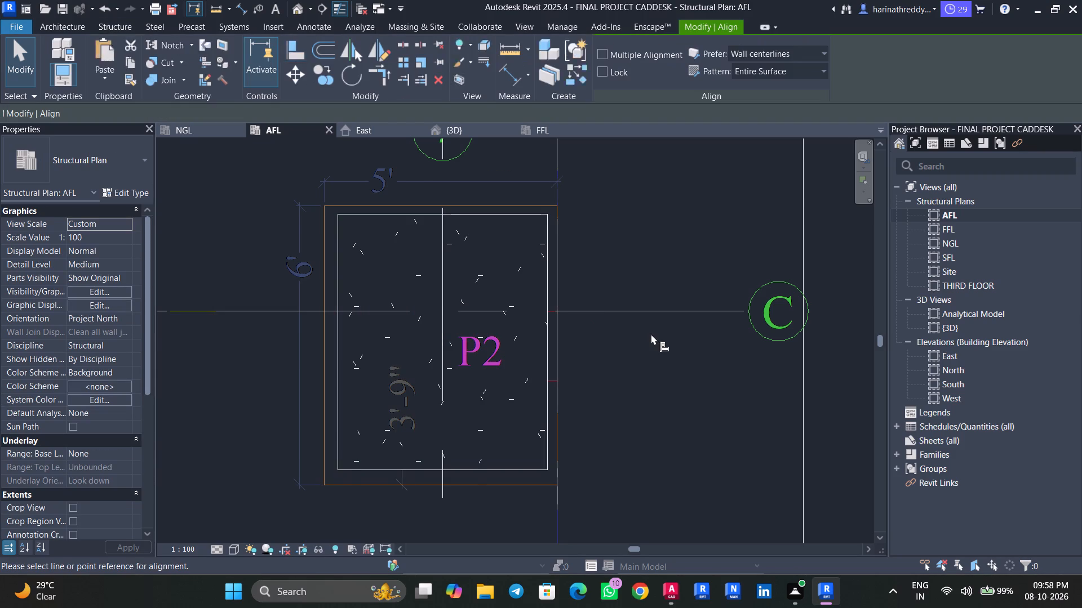
{"action": "left_click", "coordinate": [561, 245]}
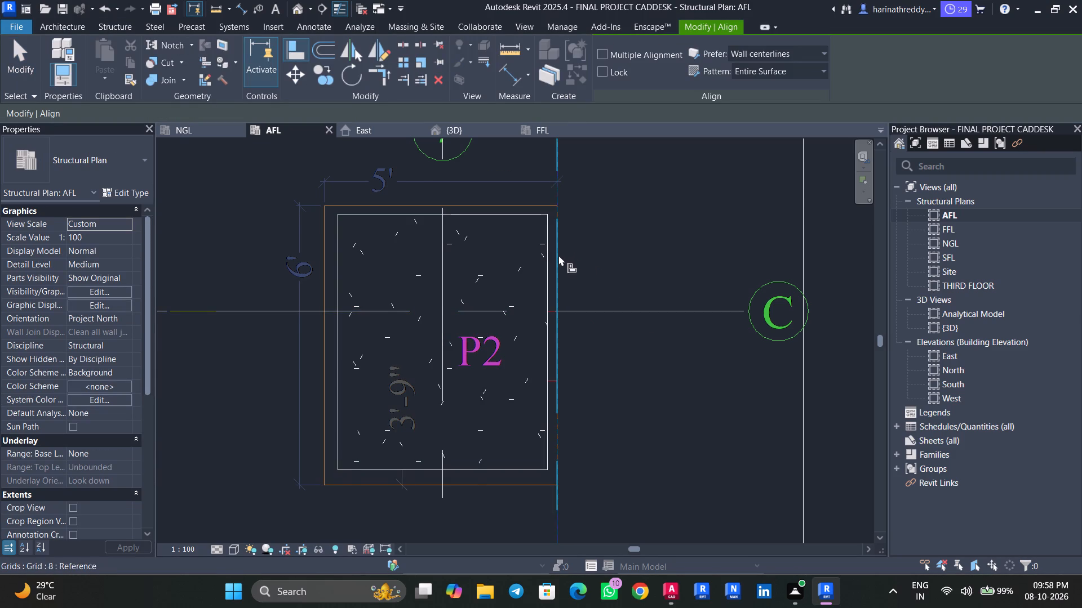
{"action": "left_click", "coordinate": [551, 261]}
{"action": "key", "text": "Escape"}
{"action": "key", "text": "Escape"}
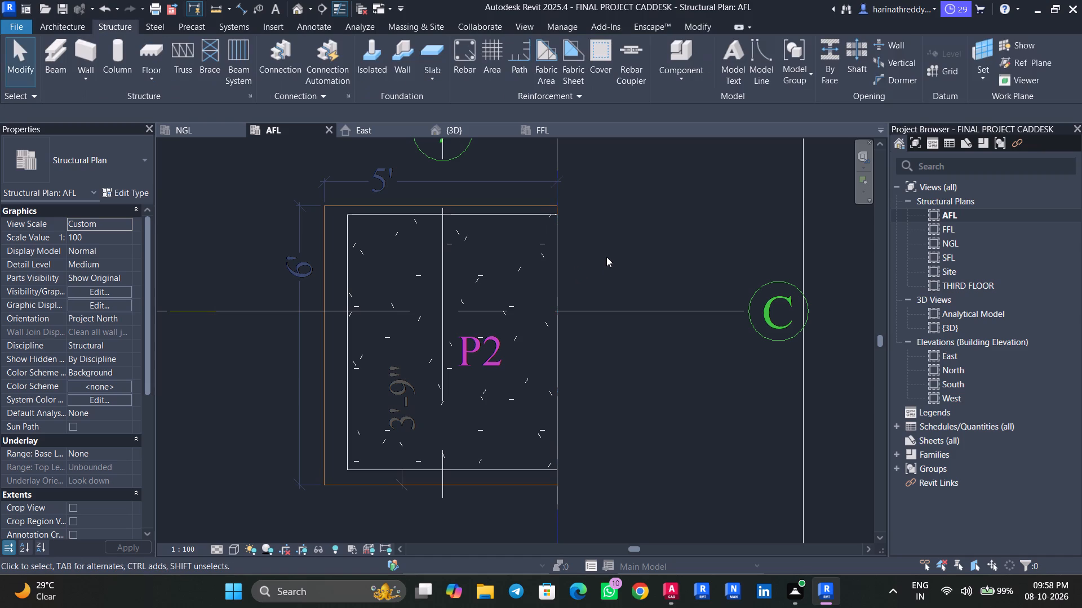
Place an F2 TOP isolated footing at the centre of the F2 footing at P2 by grids C and 8.
{"action": "left_click", "coordinate": [362, 68]}
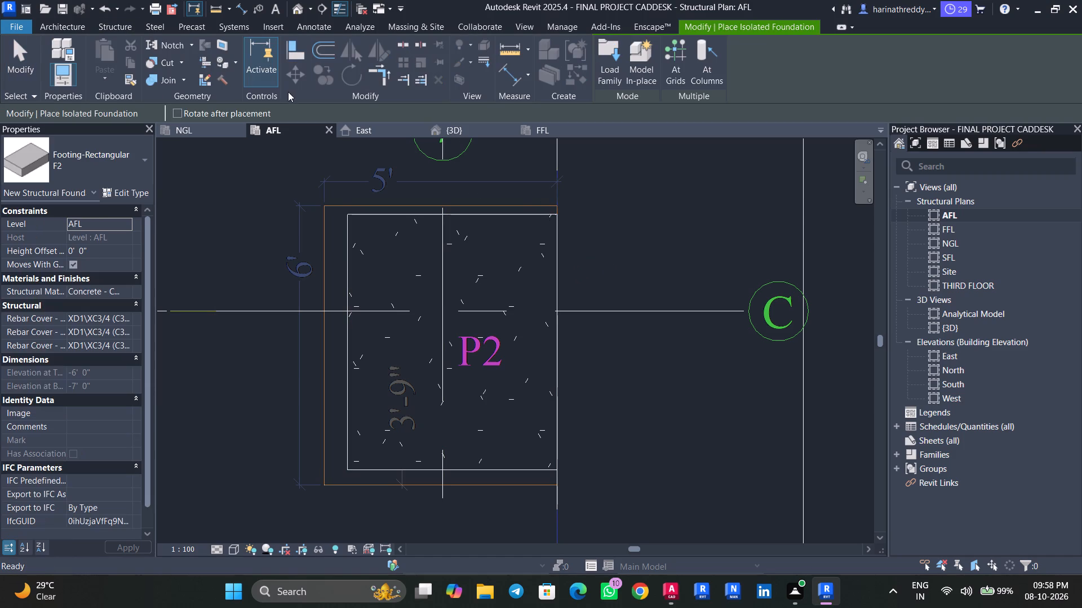
{"action": "left_click", "coordinate": [74, 169]}
{"action": "left_click", "coordinate": [61, 314]}
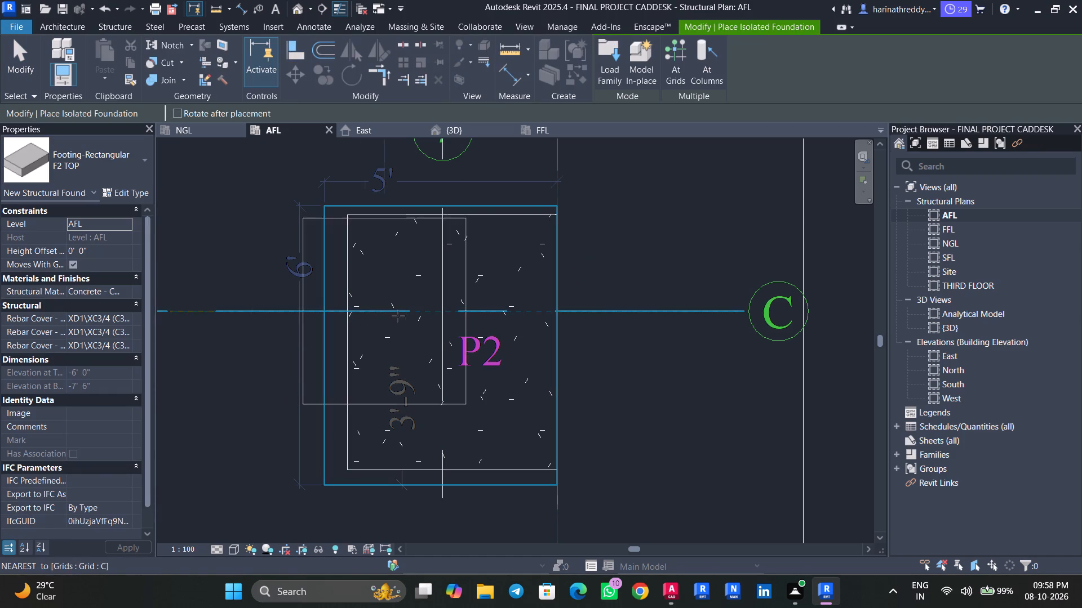
{"action": "left_click", "coordinate": [452, 342]}
{"action": "key", "text": "Escape"}
{"action": "key", "text": "Escape"}
Check the F2 type dimensions and set the height offset of the F2 TOP footing at P2 by grids C and 8 to 1'6".
{"action": "scroll", "coordinate": [452, 342], "scroll_direction": "up", "scroll_amount": 1}
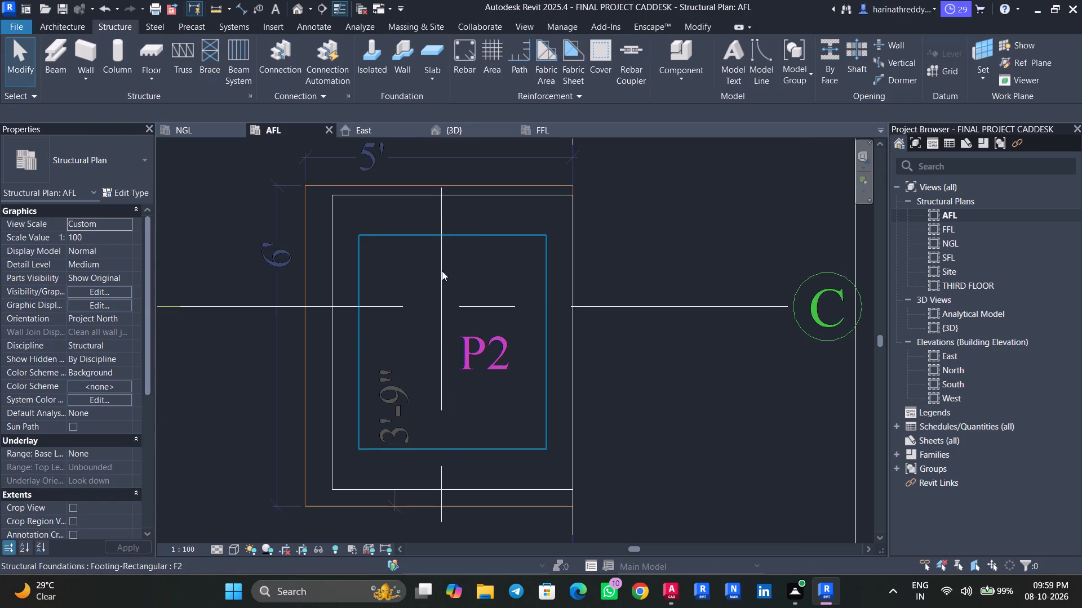
{"action": "left_click", "coordinate": [346, 220]}
{"action": "left_click", "coordinate": [119, 193]}
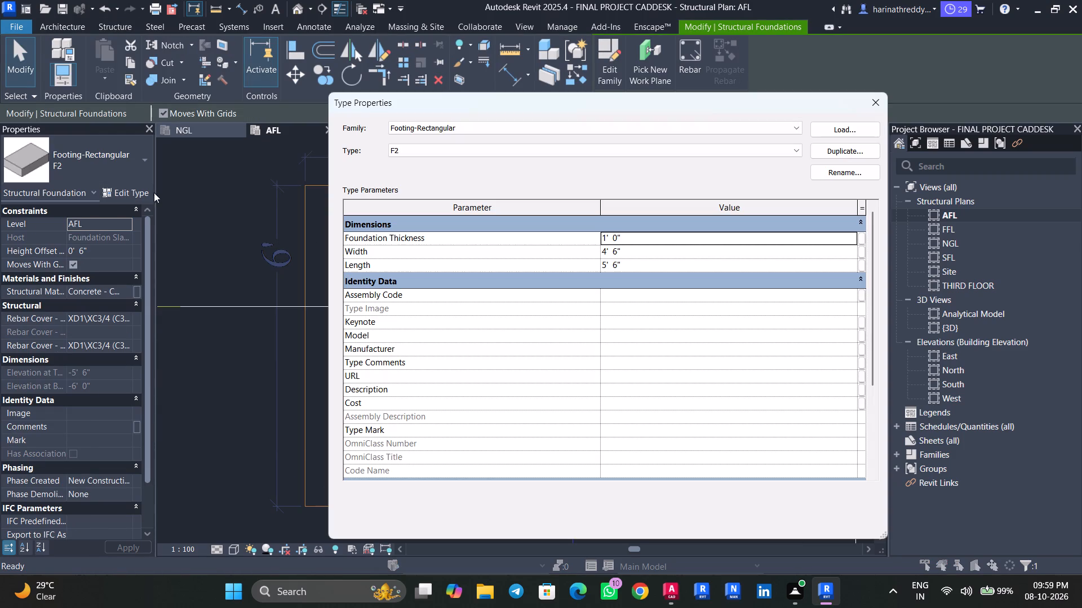
{"action": "left_click", "coordinate": [881, 111]}
{"action": "left_click", "coordinate": [724, 238]}
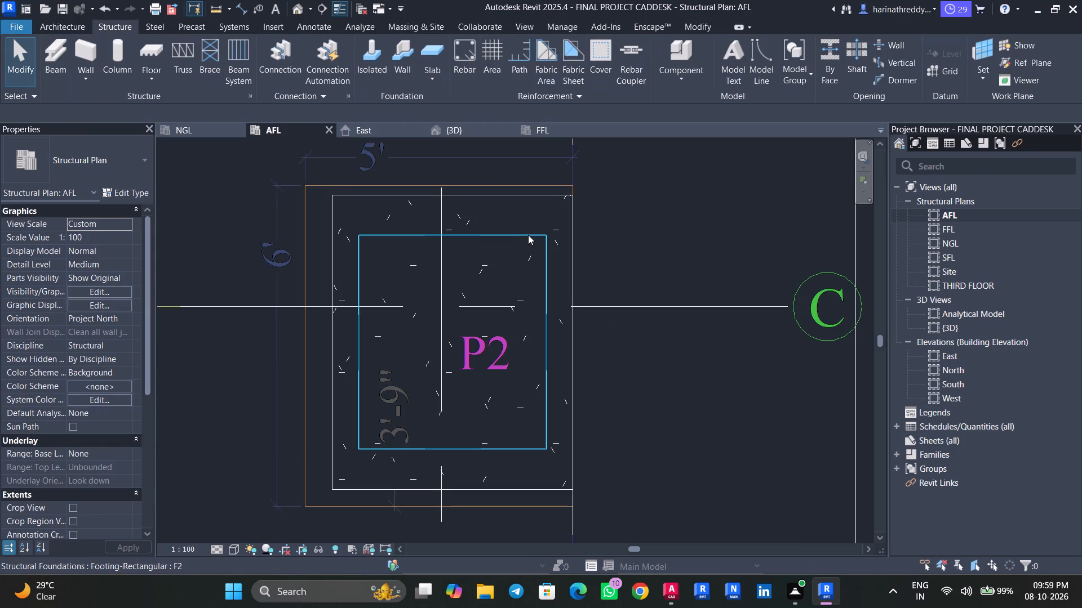
{"action": "left_click", "coordinate": [523, 235]}
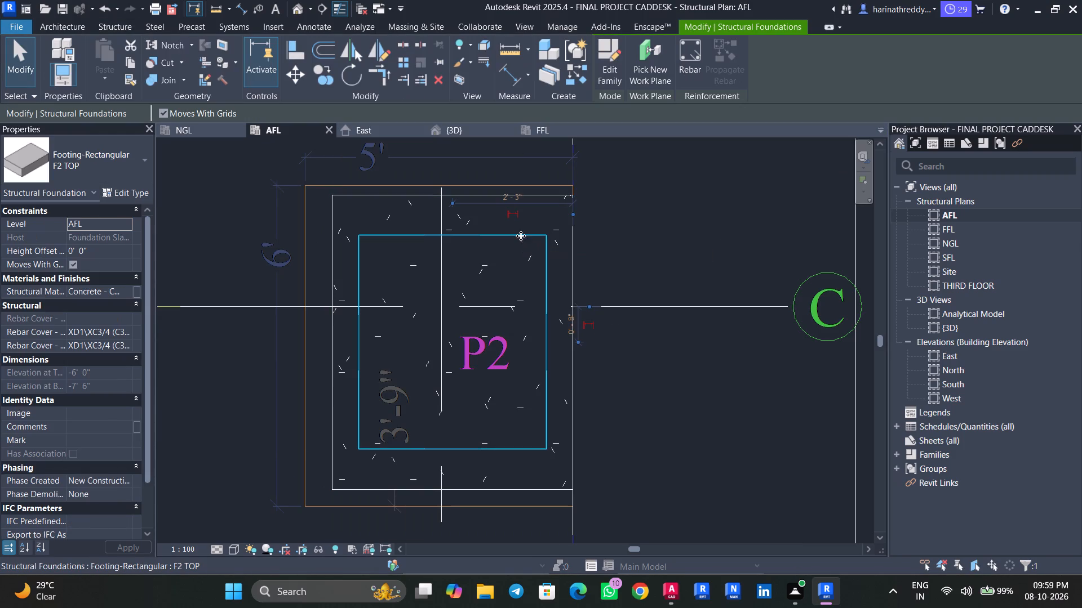
{"action": "left_click", "coordinate": [108, 251]}
{"action": "type", "text": "1'6\""}
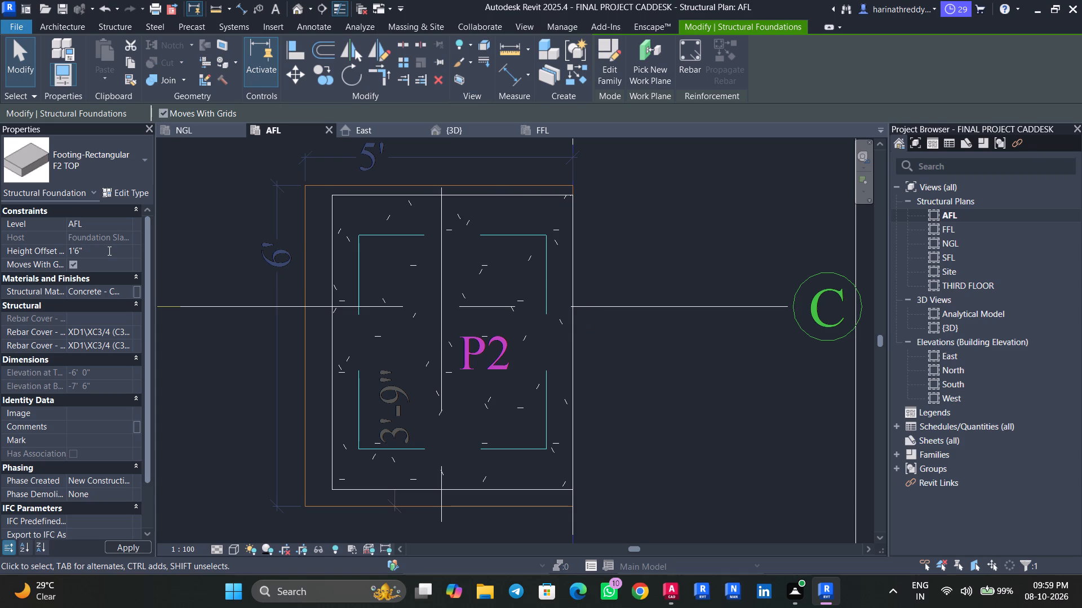
{"action": "key", "text": "Return"}
{"action": "left_click", "coordinate": [662, 399]}
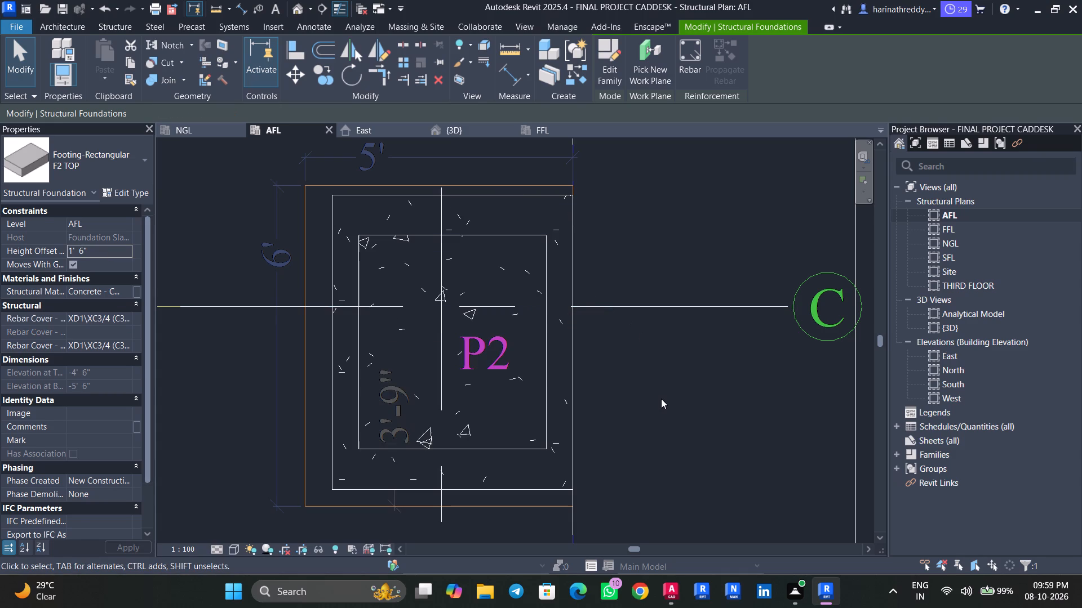
Align the east edge of the F2 TOP footing at P2 with the F2 footing's east edge on grid 8.
{"action": "type", "text": "al"}
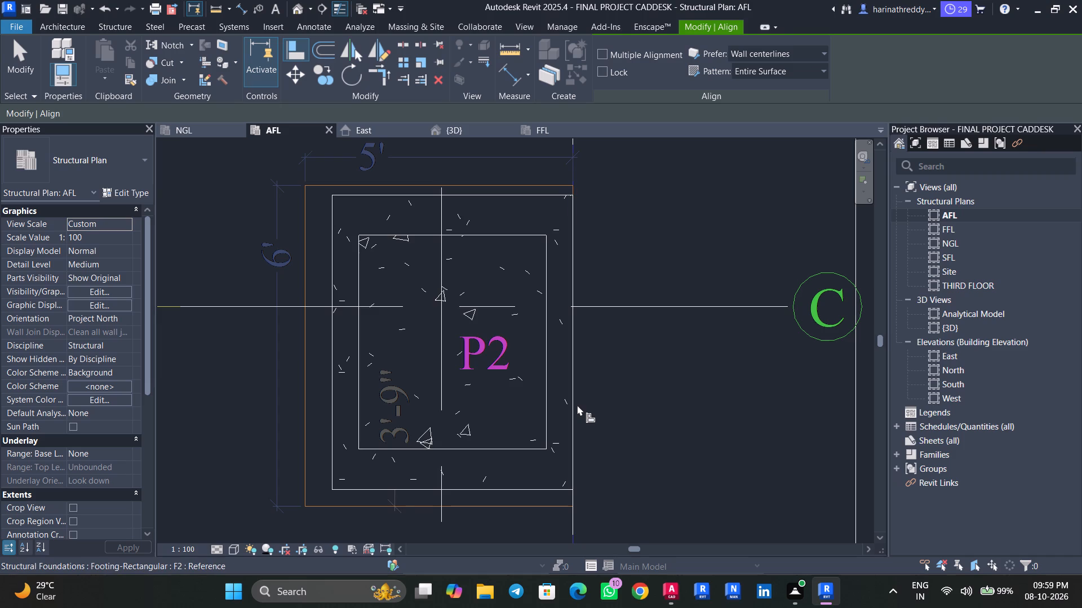
{"action": "left_click", "coordinate": [577, 405]}
{"action": "left_click", "coordinate": [549, 396]}
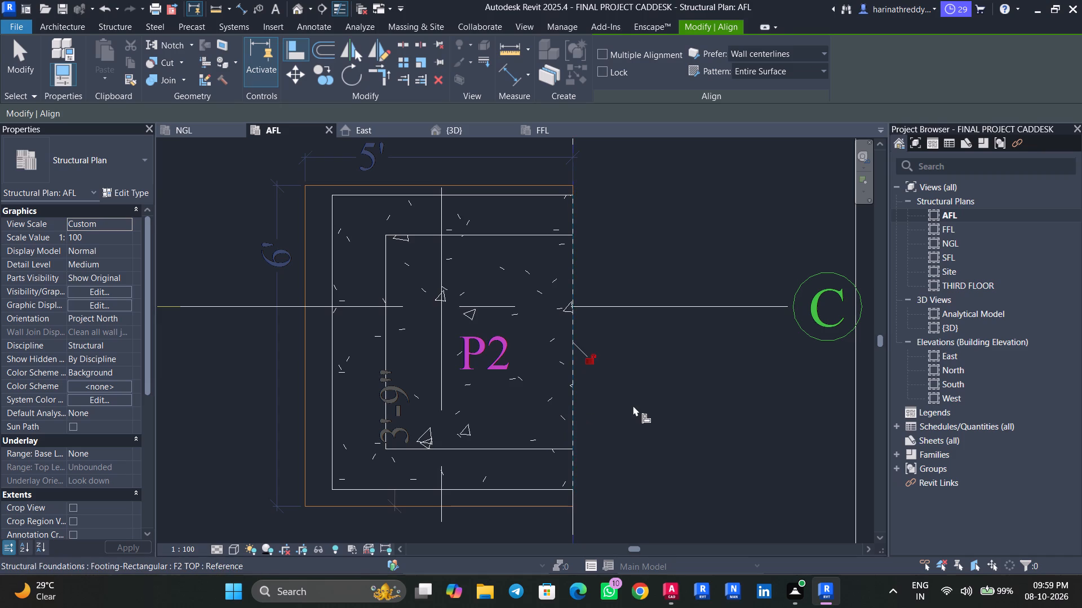
{"action": "key", "text": "Escape"}
{"action": "key", "text": "Escape"}
{"action": "key", "text": "Escape"}
Save the project.
{"action": "key", "text": "ctrl+s"}
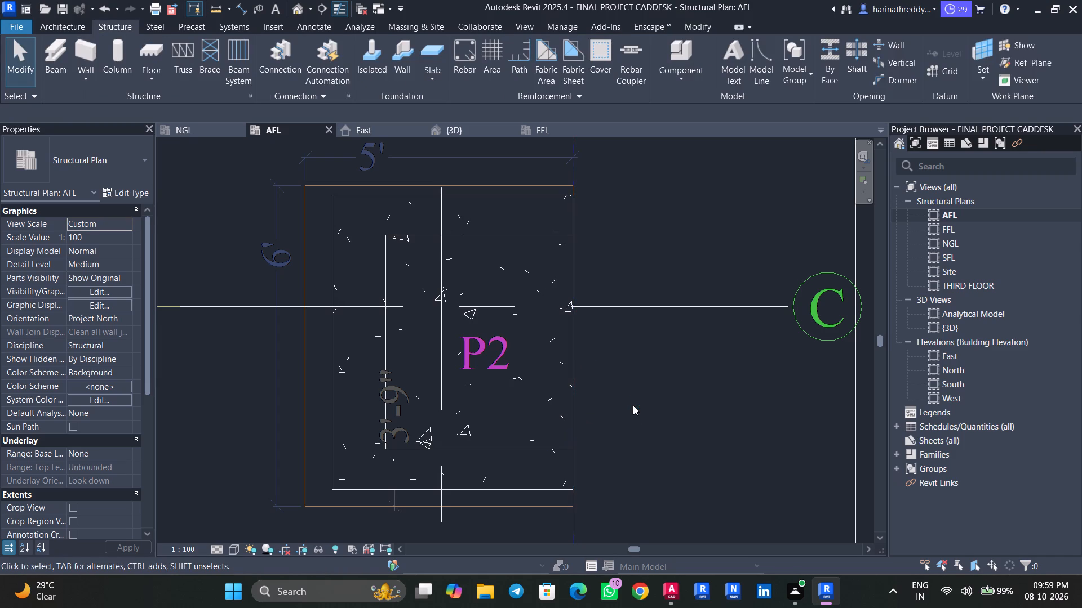
{"action": "left_click", "coordinate": [454, 453]}
{"action": "left_click", "coordinate": [673, 409]}
Open the 3D view and inspect how the stepped footings along grid 1 sit on their PCC slabs.
{"action": "scroll", "coordinate": [623, 403], "scroll_direction": "down", "scroll_amount": 12}
{"action": "middle_click_drag", "start_coordinate": [496, 435], "coordinate": [504, 417]}
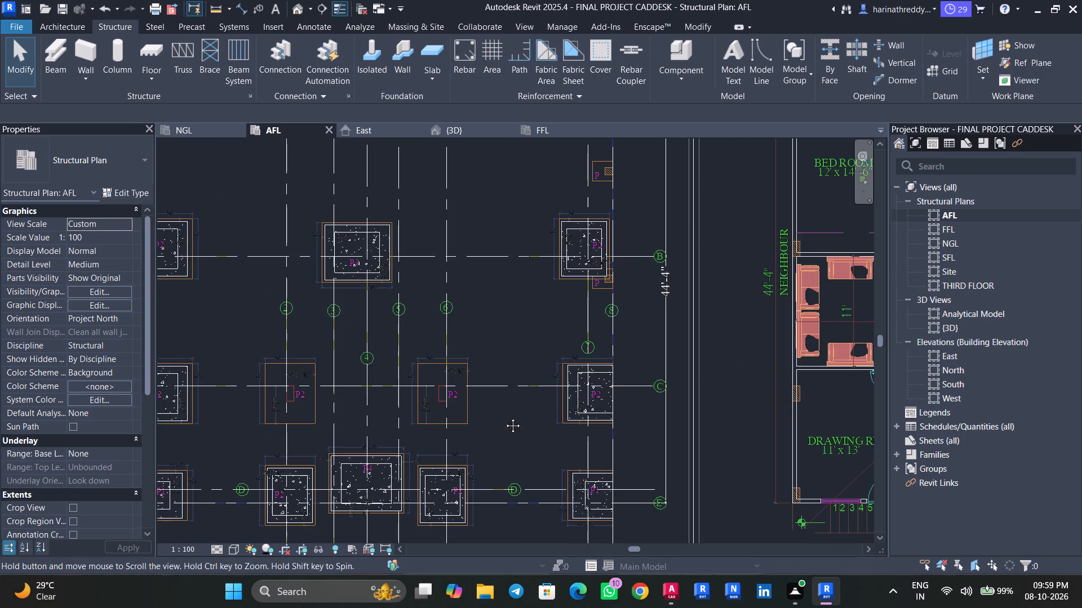
{"action": "middle_click_drag", "start_coordinate": [504, 417], "coordinate": [521, 391]}
{"action": "left_click", "coordinate": [303, 10]}
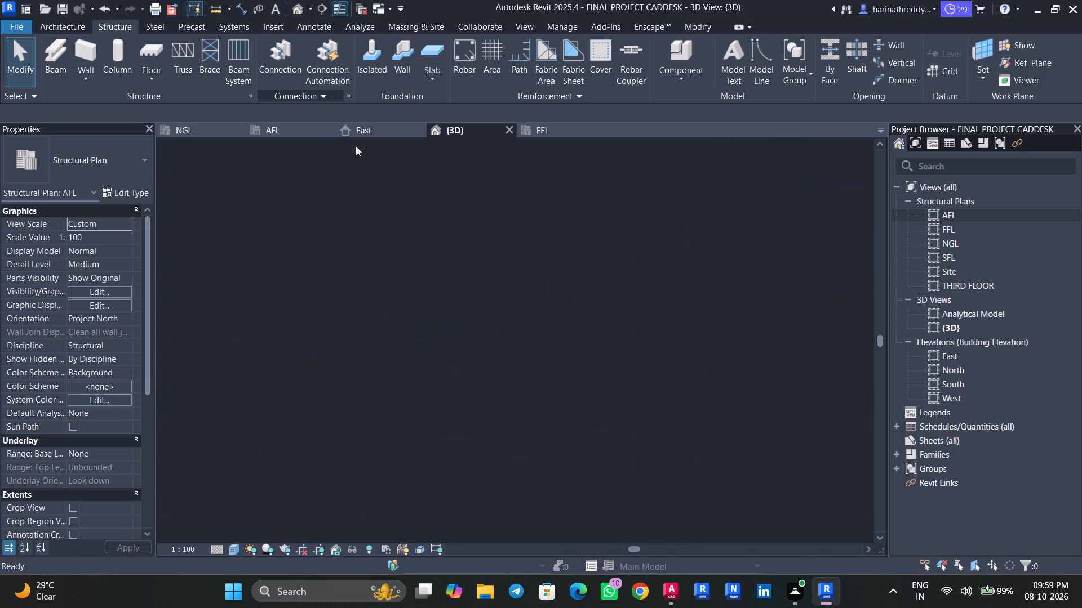
{"action": "scroll", "coordinate": [430, 309], "scroll_direction": "down", "scroll_amount": 4}
{"action": "middle_click_drag", "start_coordinate": [465, 320], "coordinate": [492, 214]}
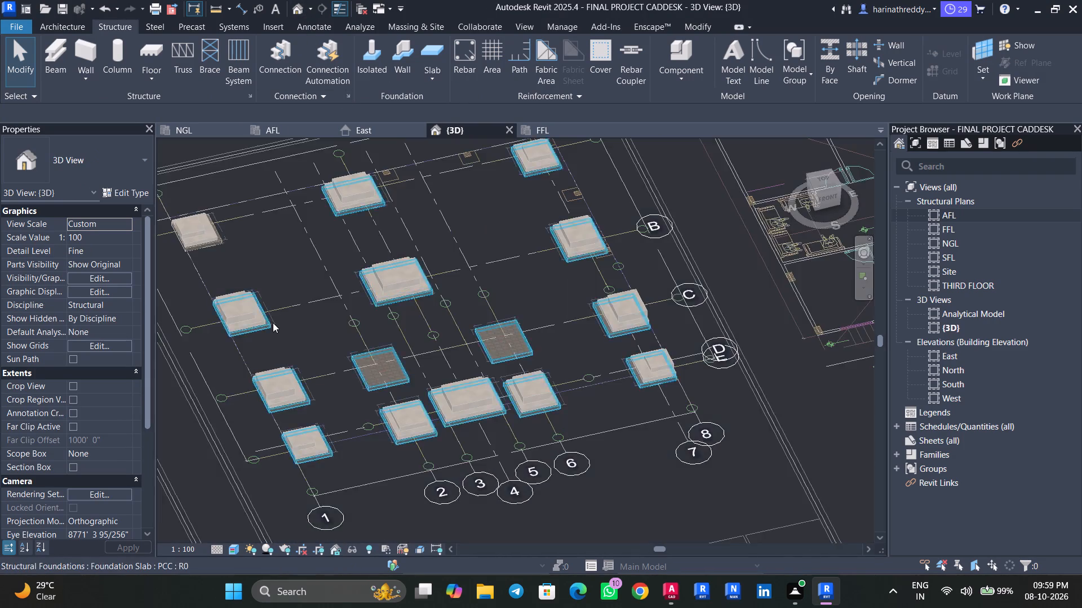
{"action": "scroll", "coordinate": [273, 323], "scroll_direction": "up", "scroll_amount": 1}
{"action": "scroll", "coordinate": [273, 323], "scroll_direction": "down", "scroll_amount": 1}
{"action": "scroll", "coordinate": [273, 323], "scroll_direction": "up", "scroll_amount": 17}
{"action": "middle_click_drag", "start_coordinate": [252, 333], "coordinate": [339, 430]}
{"action": "left_click", "coordinate": [335, 367]}
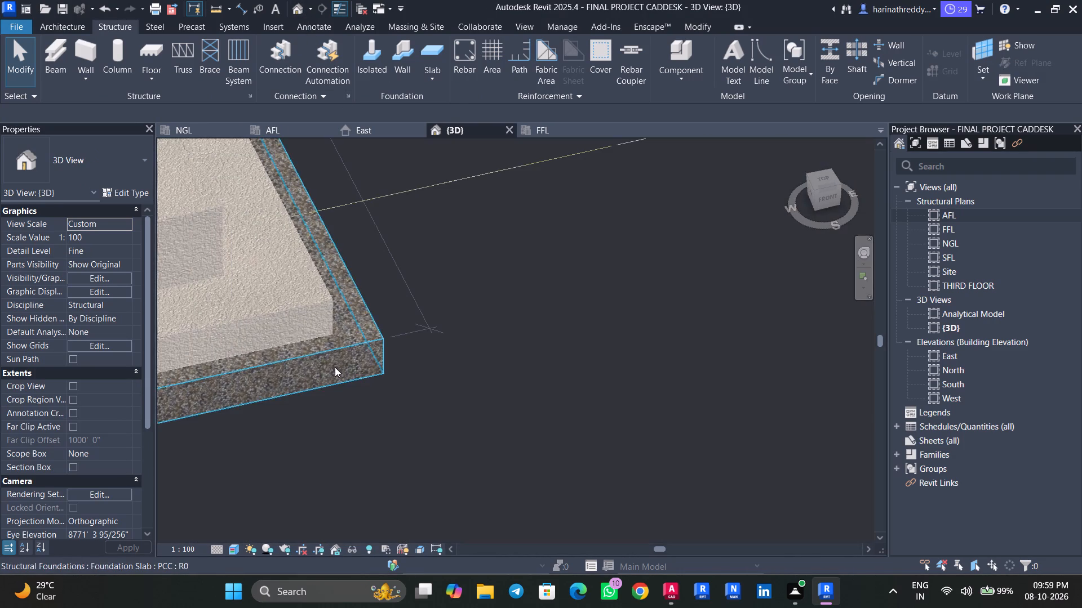
{"action": "left_click", "coordinate": [469, 397]}
{"action": "scroll", "coordinate": [468, 396], "scroll_direction": "down", "scroll_amount": 5}
{"action": "scroll", "coordinate": [468, 396], "scroll_direction": "up", "scroll_amount": 1}
{"action": "scroll", "coordinate": [467, 392], "scroll_direction": "down", "scroll_amount": 1}
{"action": "scroll", "coordinate": [467, 392], "scroll_direction": "up", "scroll_amount": 1}
{"action": "scroll", "coordinate": [467, 392], "scroll_direction": "down", "scroll_amount": 2}
{"action": "middle_click_drag", "start_coordinate": [481, 312], "coordinate": [530, 489]}
{"action": "middle_click_drag", "start_coordinate": [420, 320], "coordinate": [495, 459]}
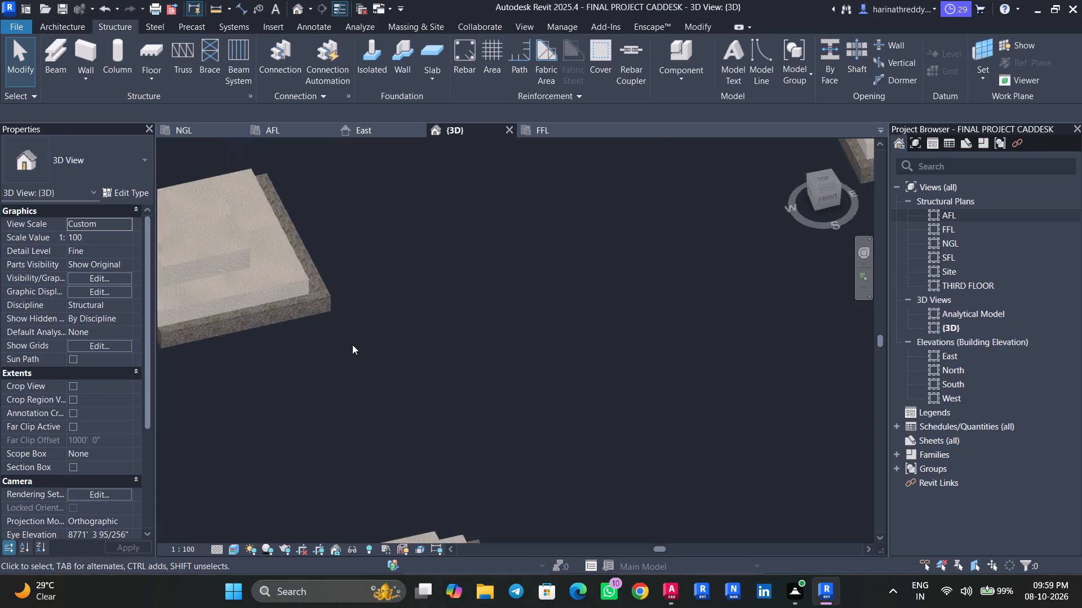
{"action": "scroll", "coordinate": [302, 329], "scroll_direction": "up", "scroll_amount": 2}
{"action": "scroll", "coordinate": [302, 329], "scroll_direction": "down", "scroll_amount": 1}
{"action": "scroll", "coordinate": [302, 329], "scroll_direction": "up", "scroll_amount": 1}
{"action": "left_click", "coordinate": [292, 297]}
{"action": "left_click", "coordinate": [343, 379]}
{"action": "scroll", "coordinate": [258, 306], "scroll_direction": "up", "scroll_amount": 5}
{"action": "left_click", "coordinate": [274, 323]}
{"action": "scroll", "coordinate": [325, 386], "scroll_direction": "up", "scroll_amount": 4}
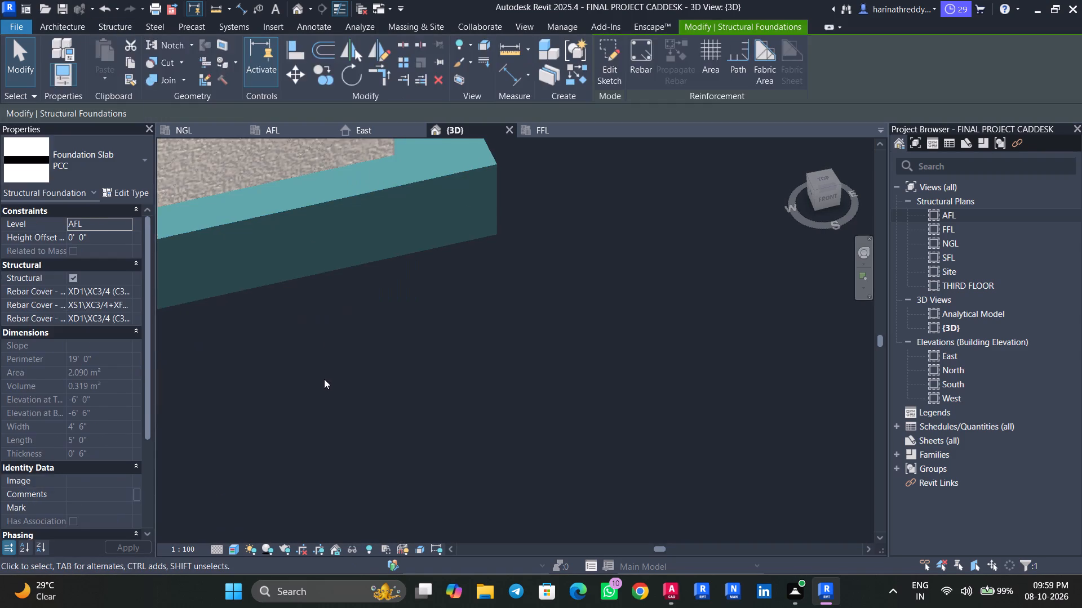
{"action": "left_click", "coordinate": [324, 379]}
{"action": "middle_click_drag", "start_coordinate": [314, 332], "coordinate": [353, 445]}
{"action": "scroll", "coordinate": [340, 332], "scroll_direction": "up", "scroll_amount": 15}
{"action": "scroll", "coordinate": [342, 332], "scroll_direction": "down", "scroll_amount": 17}
{"action": "scroll", "coordinate": [342, 332], "scroll_direction": "up", "scroll_amount": 1}
{"action": "scroll", "coordinate": [342, 332], "scroll_direction": "down", "scroll_amount": 5}
{"action": "scroll", "coordinate": [342, 332], "scroll_direction": "up", "scroll_amount": 1}
{"action": "scroll", "coordinate": [342, 332], "scroll_direction": "down", "scroll_amount": 12}
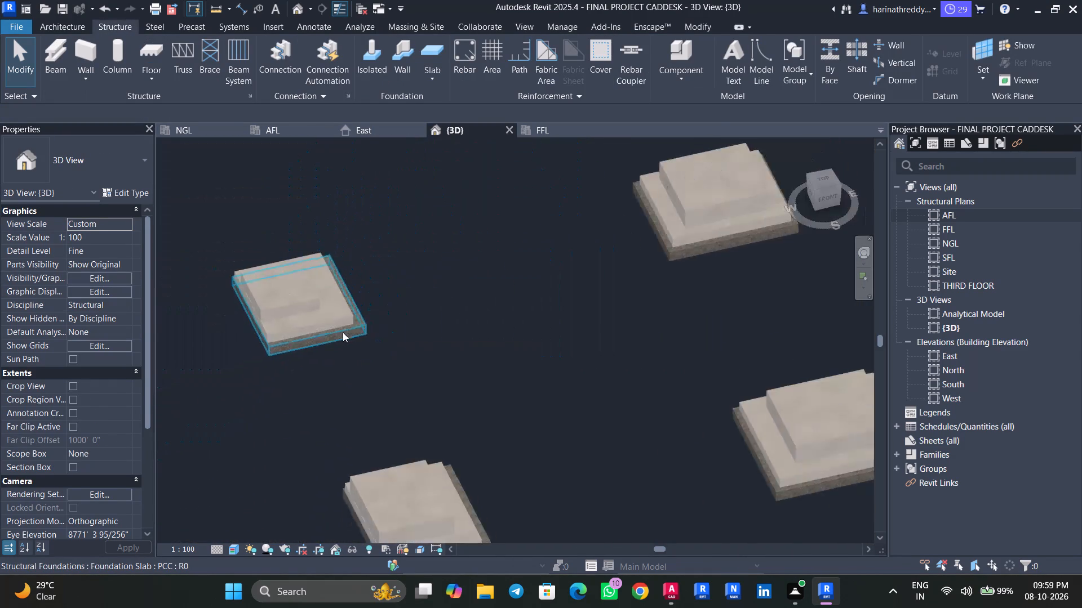
Inspect the layers of the stepped footings along grid A, ending with the F1 footing near grid 8.
{"action": "scroll", "coordinate": [343, 332], "scroll_direction": "down", "scroll_amount": 1}
{"action": "middle_click_drag", "start_coordinate": [518, 357], "coordinate": [374, 357]}
{"action": "scroll", "coordinate": [465, 265], "scroll_direction": "up", "scroll_amount": 11}
{"action": "scroll", "coordinate": [327, 296], "scroll_direction": "down", "scroll_amount": 1}
{"action": "scroll", "coordinate": [327, 296], "scroll_direction": "up", "scroll_amount": 6}
{"action": "scroll", "coordinate": [319, 300], "scroll_direction": "down", "scroll_amount": 1}
{"action": "scroll", "coordinate": [319, 300], "scroll_direction": "up", "scroll_amount": 2}
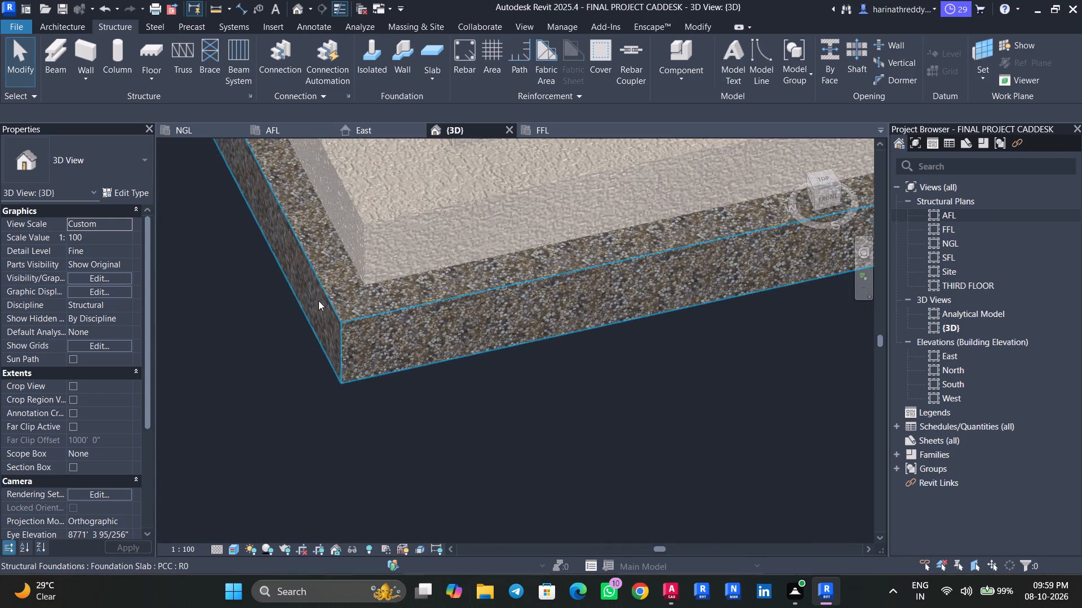
{"action": "left_click", "coordinate": [408, 243]}
{"action": "left_click", "coordinate": [587, 396]}
{"action": "scroll", "coordinate": [587, 396], "scroll_direction": "down", "scroll_amount": 5}
{"action": "middle_click_drag", "start_coordinate": [584, 396], "coordinate": [214, 423]}
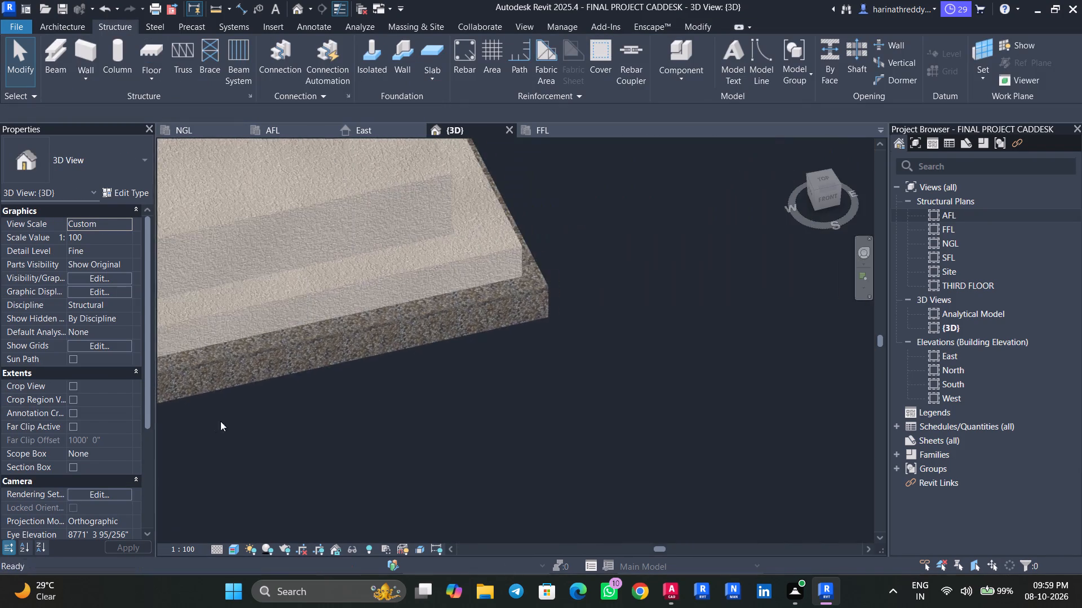
{"action": "scroll", "coordinate": [404, 381], "scroll_direction": "down", "scroll_amount": 4}
{"action": "scroll", "coordinate": [404, 381], "scroll_direction": "up", "scroll_amount": 1}
{"action": "scroll", "coordinate": [5, 566], "scroll_direction": "down", "scroll_amount": 3}
{"action": "scroll", "coordinate": [638, 372], "scroll_direction": "down", "scroll_amount": 1}
{"action": "middle_click_drag", "start_coordinate": [638, 372], "coordinate": [489, 332]}
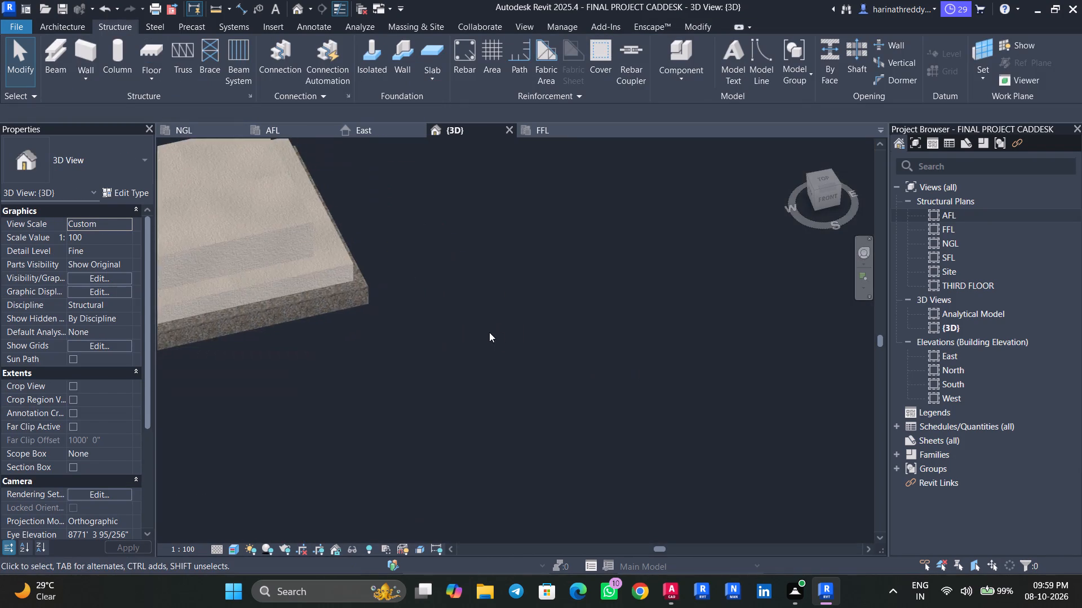
{"action": "scroll", "coordinate": [489, 332], "scroll_direction": "down", "scroll_amount": 10}
{"action": "scroll", "coordinate": [658, 293], "scroll_direction": "up", "scroll_amount": 1}
{"action": "scroll", "coordinate": [658, 293], "scroll_direction": "down", "scroll_amount": 1}
{"action": "scroll", "coordinate": [658, 293], "scroll_direction": "up", "scroll_amount": 5}
{"action": "left_click", "coordinate": [650, 272]}
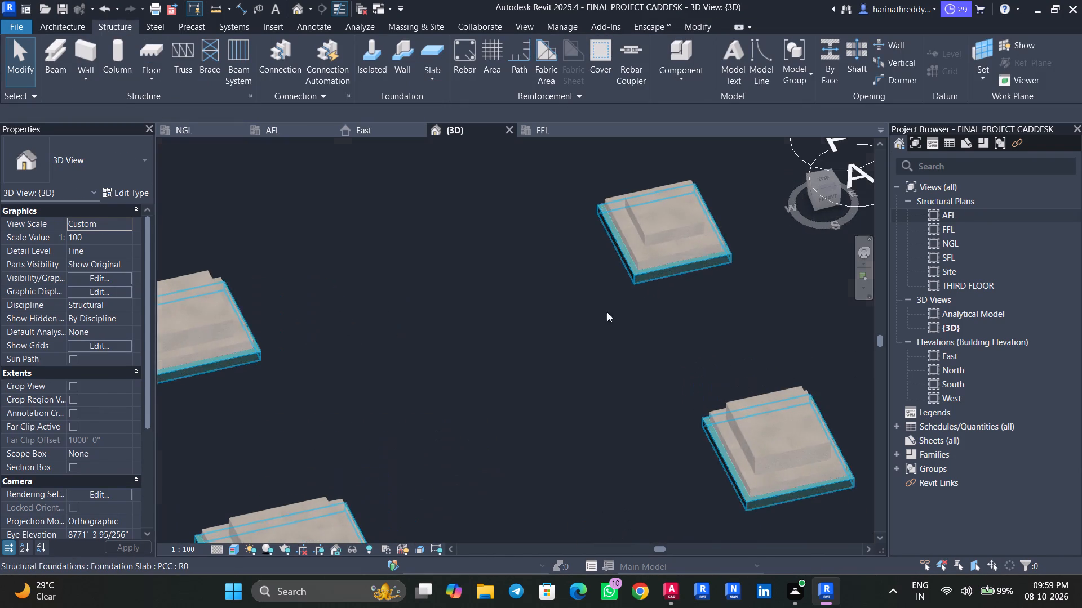
{"action": "left_click", "coordinate": [567, 337]}
{"action": "scroll", "coordinate": [650, 245], "scroll_direction": "up", "scroll_amount": 10}
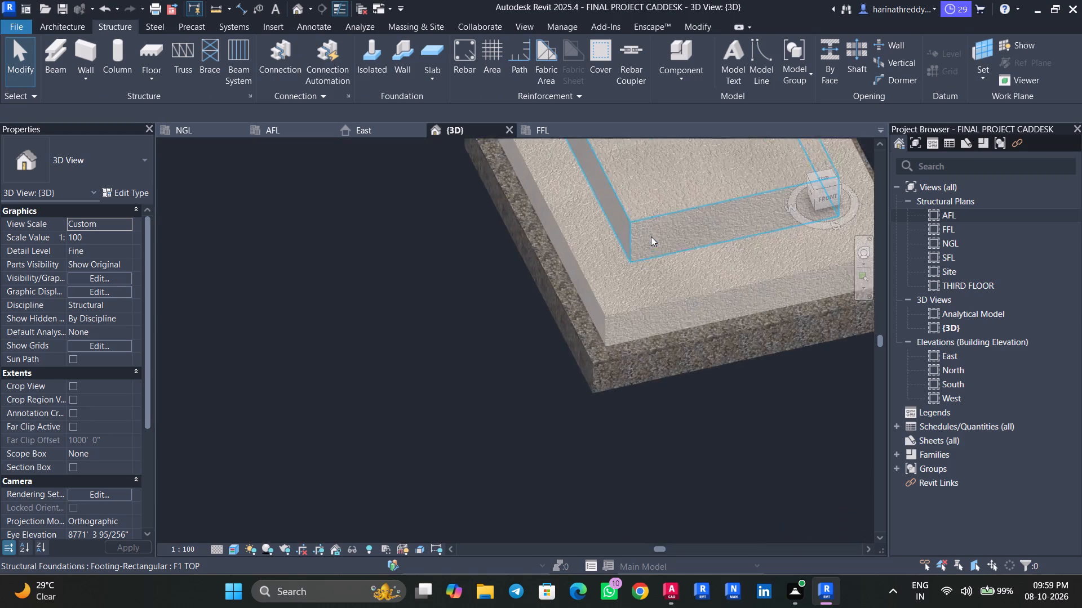
{"action": "scroll", "coordinate": [651, 236], "scroll_direction": "up", "scroll_amount": 4}
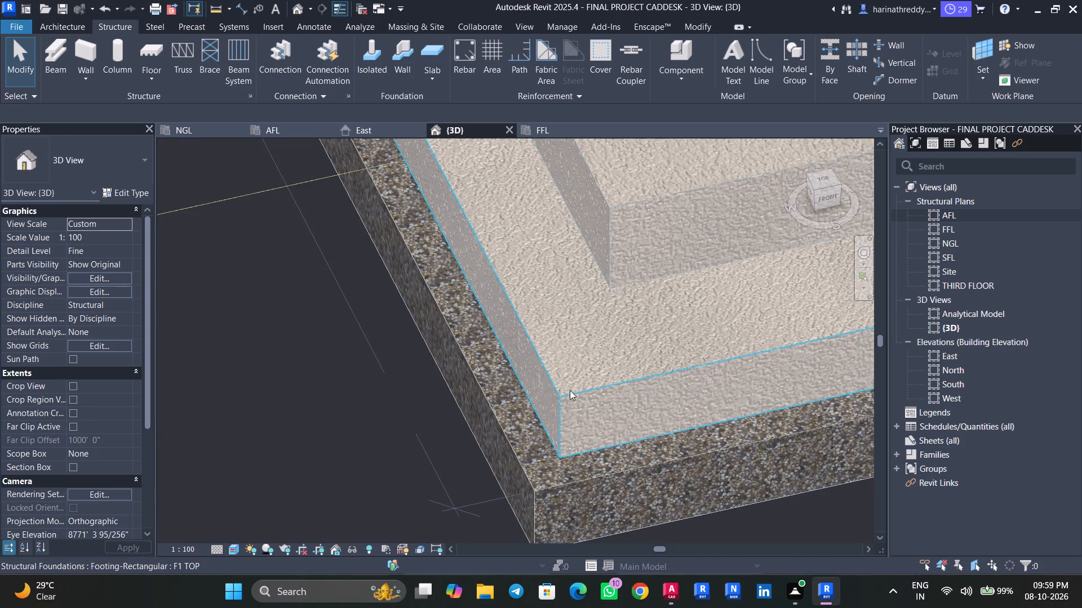
{"action": "left_click", "coordinate": [570, 390]}
{"action": "scroll", "coordinate": [312, 461], "scroll_direction": "down", "scroll_amount": 7}
{"action": "scroll", "coordinate": [312, 461], "scroll_direction": "up", "scroll_amount": 1}
{"action": "scroll", "coordinate": [312, 461], "scroll_direction": "down", "scroll_amount": 8}
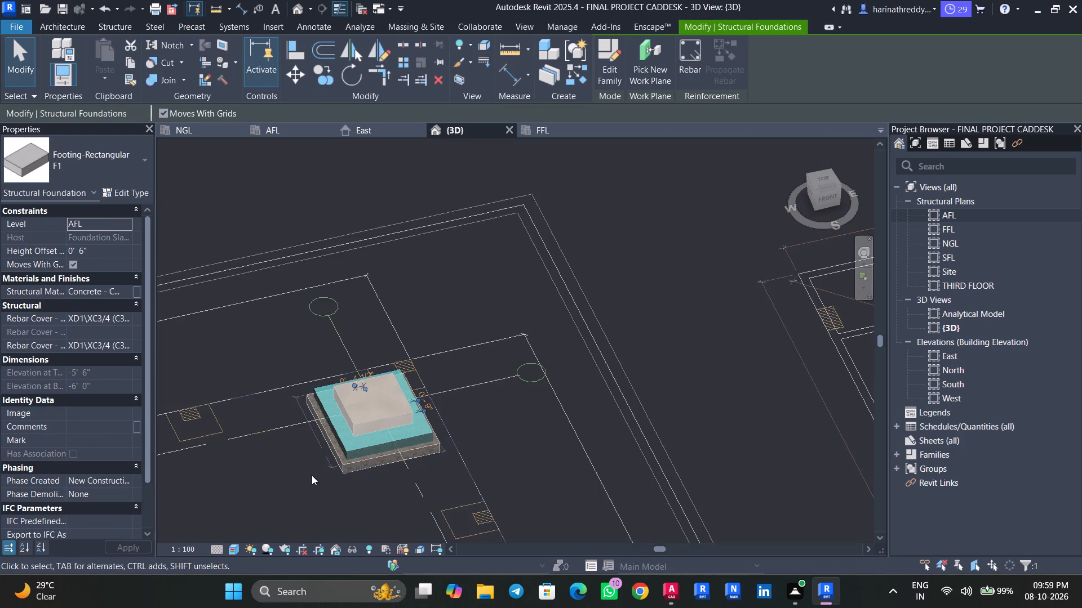
{"action": "middle_click_drag", "start_coordinate": [299, 494], "coordinate": [363, 442]}
{"action": "left_click", "coordinate": [332, 448]}
Inspect the PCC slab, F3 footing and top step at the middle of grid B.
{"action": "scroll", "coordinate": [332, 448], "scroll_direction": "down", "scroll_amount": 5}
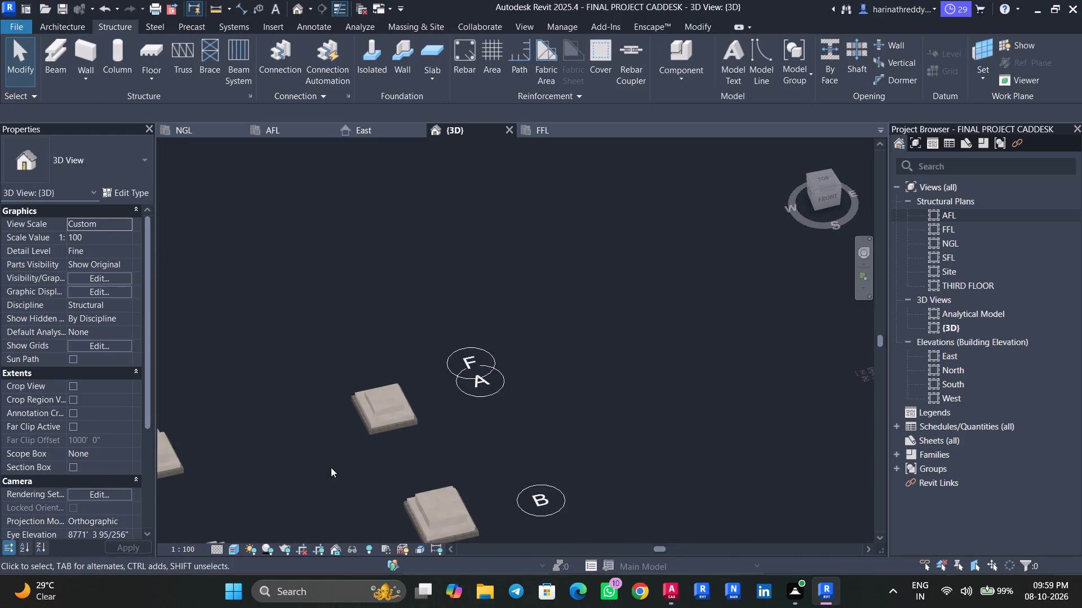
{"action": "middle_click_drag", "start_coordinate": [334, 467], "coordinate": [342, 453]}
{"action": "middle_click_drag", "start_coordinate": [352, 436], "coordinate": [440, 274]}
{"action": "scroll", "coordinate": [303, 451], "scroll_direction": "up", "scroll_amount": 2}
{"action": "scroll", "coordinate": [303, 450], "scroll_direction": "down", "scroll_amount": 1}
{"action": "scroll", "coordinate": [303, 450], "scroll_direction": "up", "scroll_amount": 5}
{"action": "scroll", "coordinate": [311, 443], "scroll_direction": "down", "scroll_amount": 1}
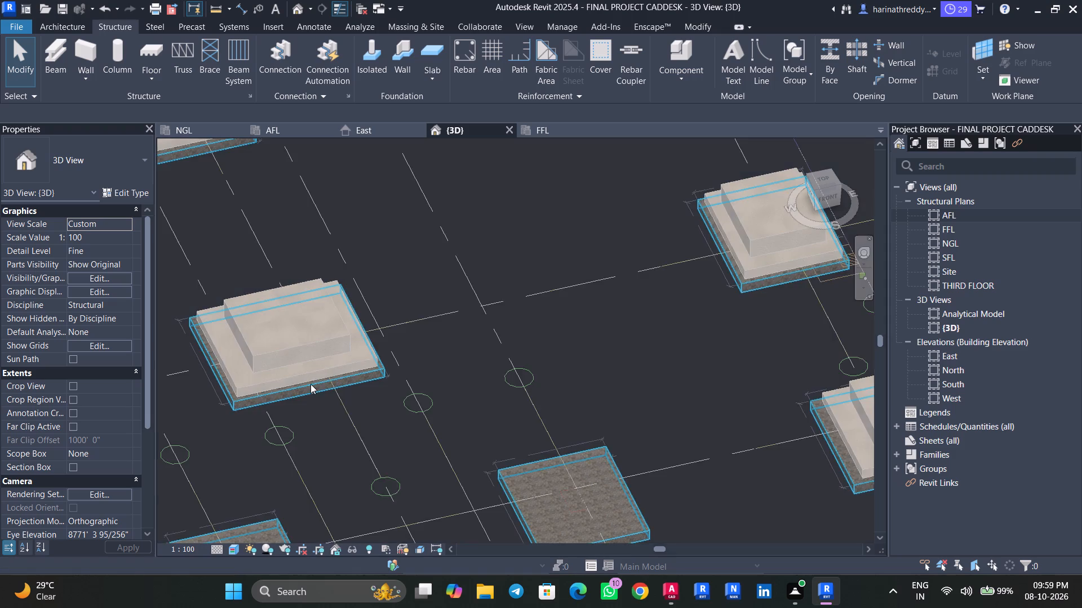
{"action": "scroll", "coordinate": [310, 386], "scroll_direction": "up", "scroll_amount": 3}
{"action": "scroll", "coordinate": [311, 387], "scroll_direction": "down", "scroll_amount": 1}
{"action": "scroll", "coordinate": [312, 387], "scroll_direction": "up", "scroll_amount": 11}
{"action": "left_click", "coordinate": [313, 388]}
{"action": "left_click", "coordinate": [318, 482]}
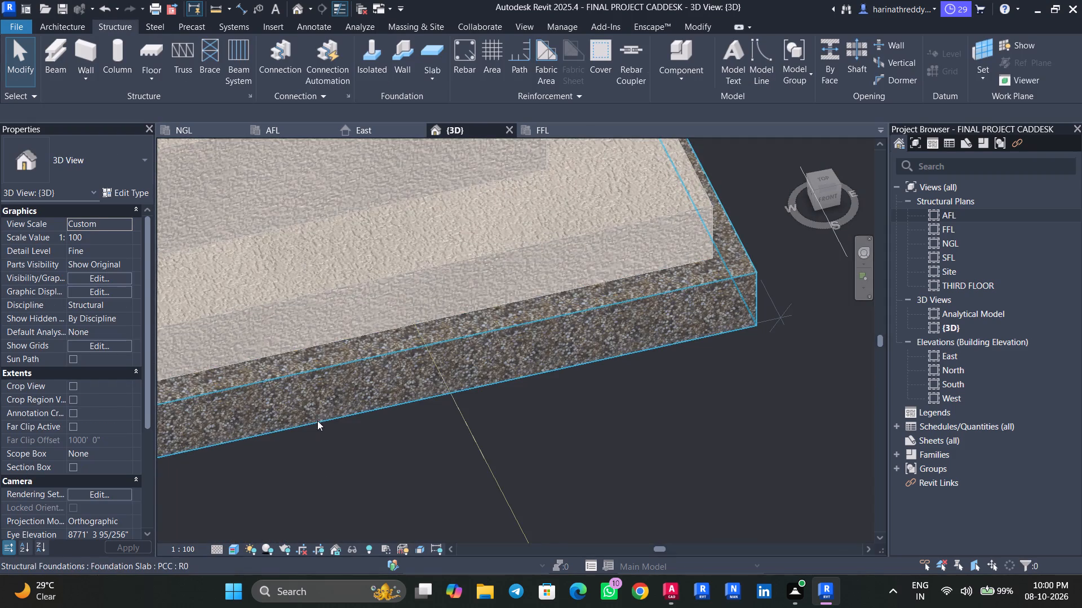
{"action": "left_click", "coordinate": [347, 309]}
{"action": "left_click", "coordinate": [363, 503]}
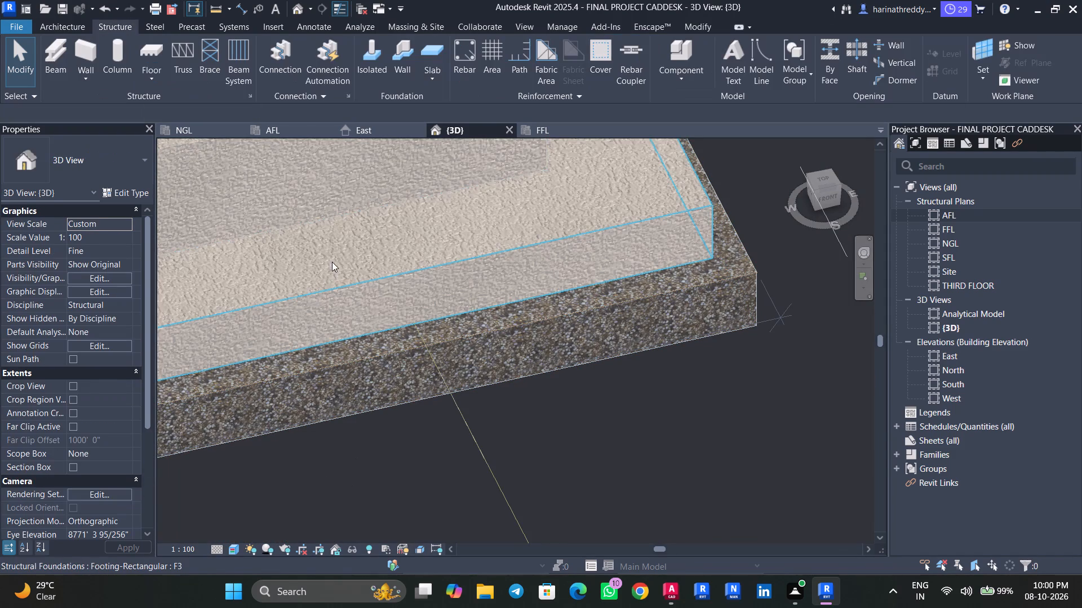
{"action": "left_click", "coordinate": [360, 184]}
{"action": "left_click", "coordinate": [602, 418]}
Inspect the stepped footing and its PCC slab at the corner of grids 1 and E.
{"action": "scroll", "coordinate": [602, 418], "scroll_direction": "down", "scroll_amount": 10}
{"action": "middle_click_drag", "start_coordinate": [615, 435], "coordinate": [583, 252]}
{"action": "middle_click_drag", "start_coordinate": [595, 298], "coordinate": [599, 158]}
{"action": "scroll", "coordinate": [374, 441], "scroll_direction": "up", "scroll_amount": 6}
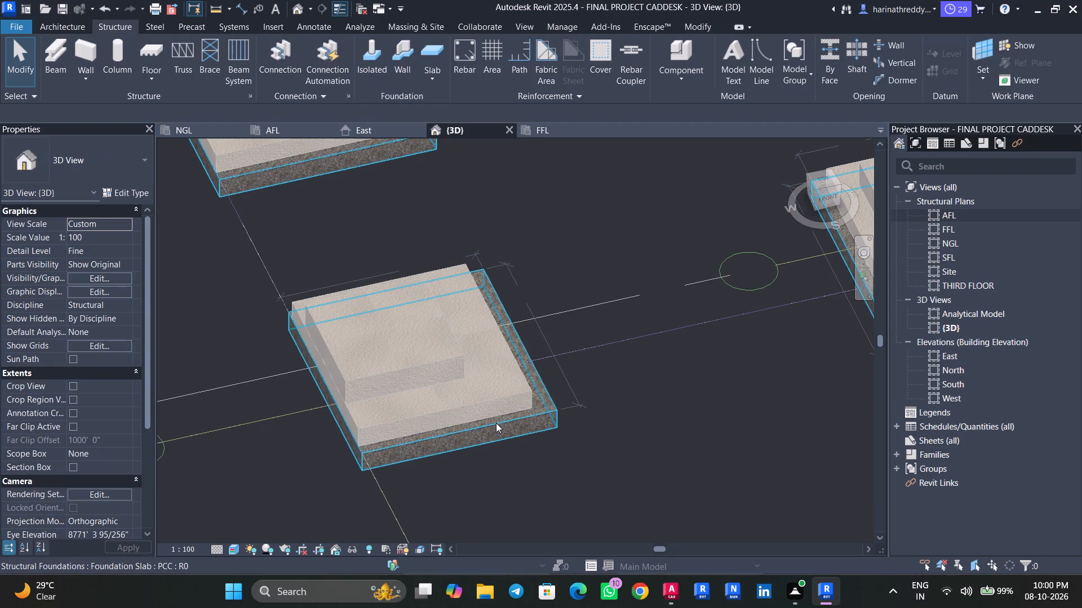
{"action": "left_click", "coordinate": [496, 423]}
{"action": "left_click", "coordinate": [657, 423]}
{"action": "left_click", "coordinate": [531, 422]}
{"action": "left_click", "coordinate": [654, 423]}
{"action": "scroll", "coordinate": [654, 423], "scroll_direction": "down", "scroll_amount": 4}
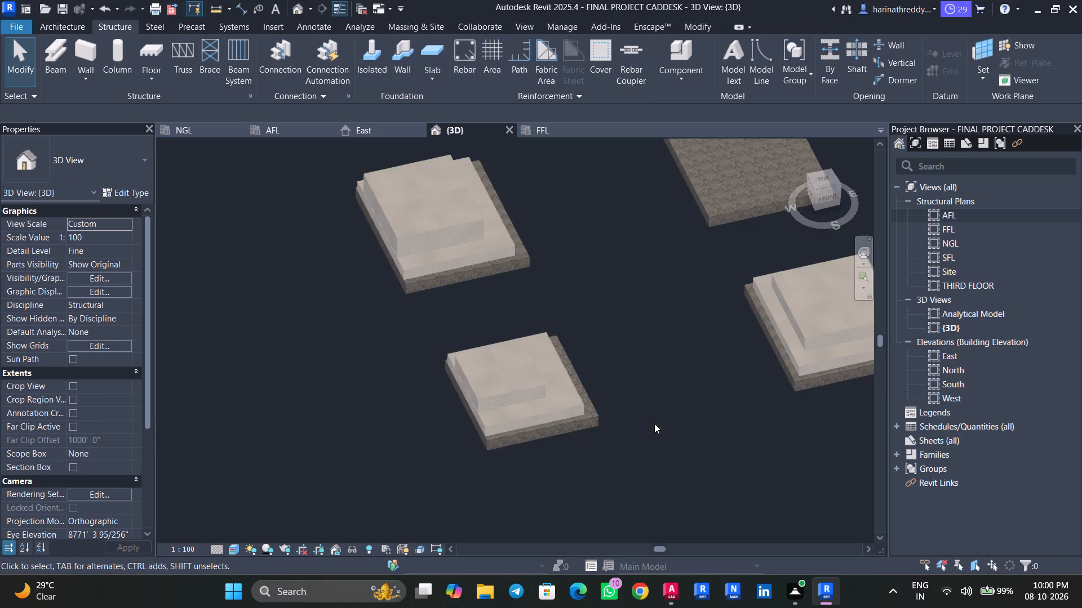
Examine the two PCC slabs without footings on grid C near grids 2 and 6.
{"action": "middle_click_drag", "start_coordinate": [654, 423], "coordinate": [551, 482]}
{"action": "scroll", "coordinate": [537, 276], "scroll_direction": "up", "scroll_amount": 3}
{"action": "middle_click_drag", "start_coordinate": [533, 270], "coordinate": [342, 466]}
{"action": "scroll", "coordinate": [546, 323], "scroll_direction": "up", "scroll_amount": 8}
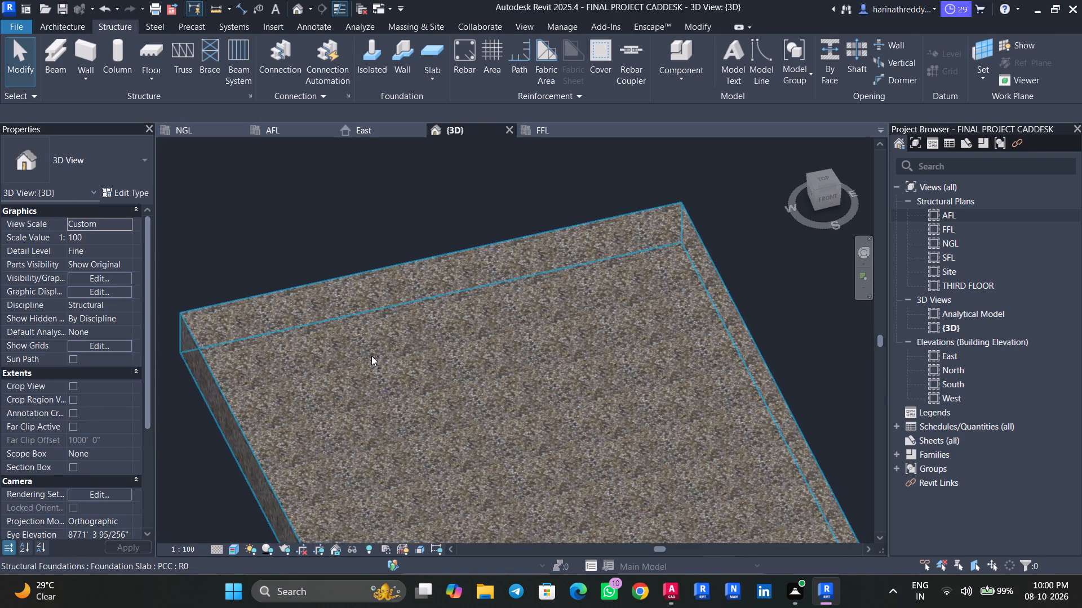
{"action": "scroll", "coordinate": [371, 356], "scroll_direction": "up", "scroll_amount": 3}
{"action": "scroll", "coordinate": [371, 356], "scroll_direction": "down", "scroll_amount": 1}
{"action": "scroll", "coordinate": [371, 356], "scroll_direction": "up", "scroll_amount": 11}
{"action": "scroll", "coordinate": [371, 352], "scroll_direction": "down", "scroll_amount": 2}
{"action": "scroll", "coordinate": [371, 352], "scroll_direction": "up", "scroll_amount": 1}
{"action": "scroll", "coordinate": [371, 352], "scroll_direction": "down", "scroll_amount": 18}
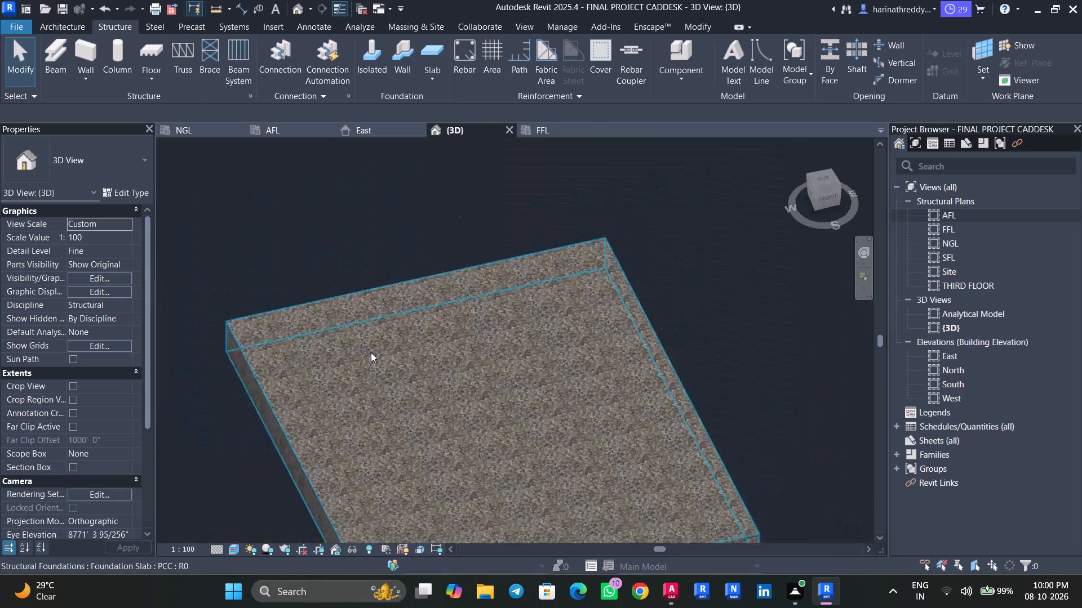
{"action": "scroll", "coordinate": [371, 352], "scroll_direction": "down", "scroll_amount": 15}
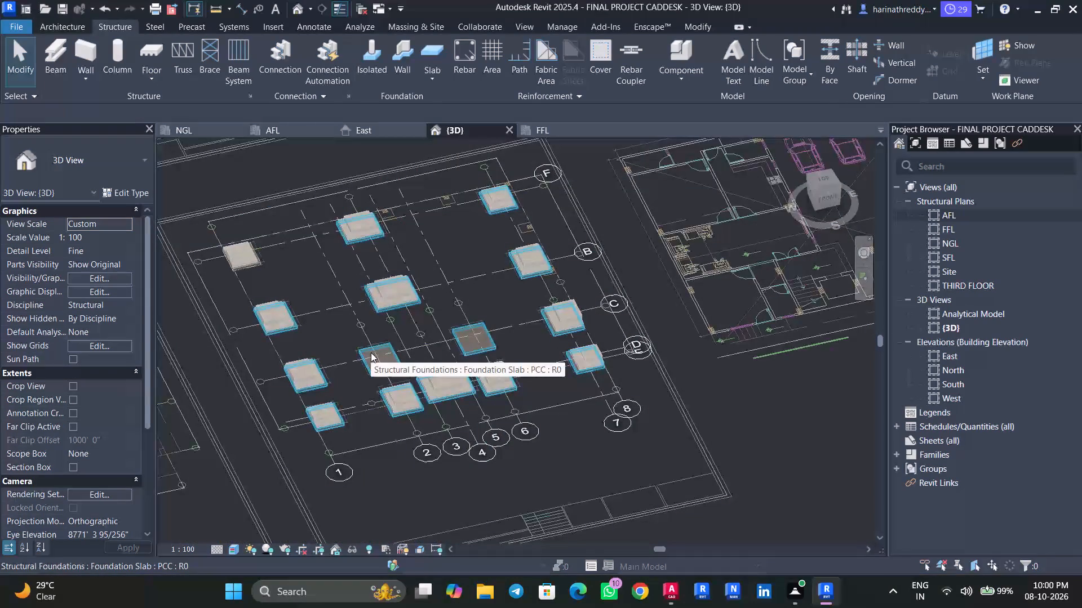
{"action": "scroll", "coordinate": [442, 210], "scroll_direction": "up", "scroll_amount": 3}
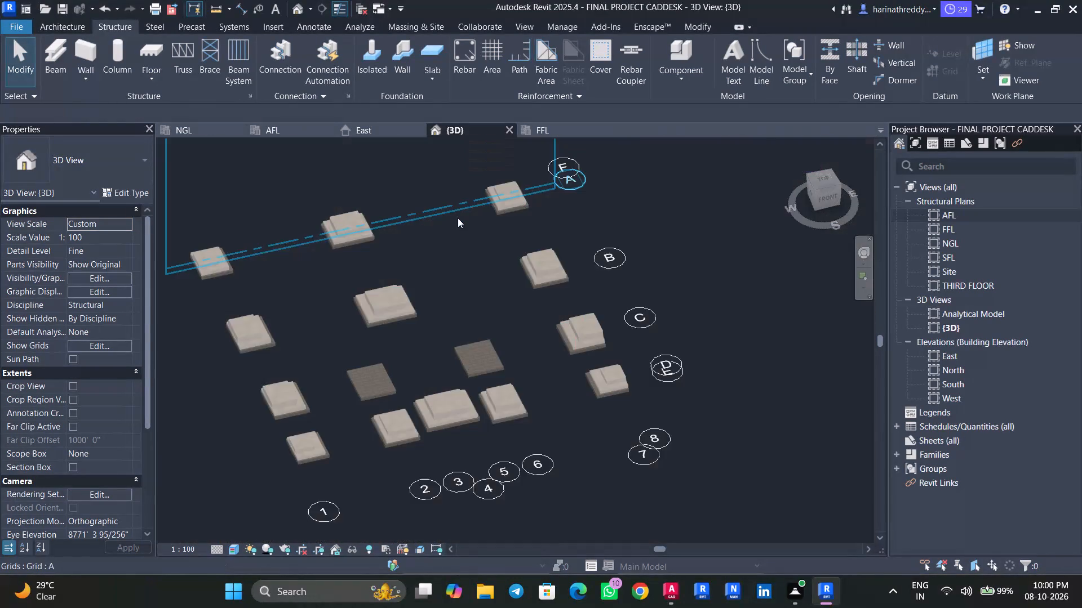
{"action": "scroll", "coordinate": [458, 218], "scroll_direction": "up", "scroll_amount": 4}
{"action": "middle_click_drag", "start_coordinate": [477, 303], "coordinate": [508, 215]}
{"action": "scroll", "coordinate": [576, 352], "scroll_direction": "up", "scroll_amount": 1}
{"action": "middle_click_drag", "start_coordinate": [577, 346], "coordinate": [584, 312]}
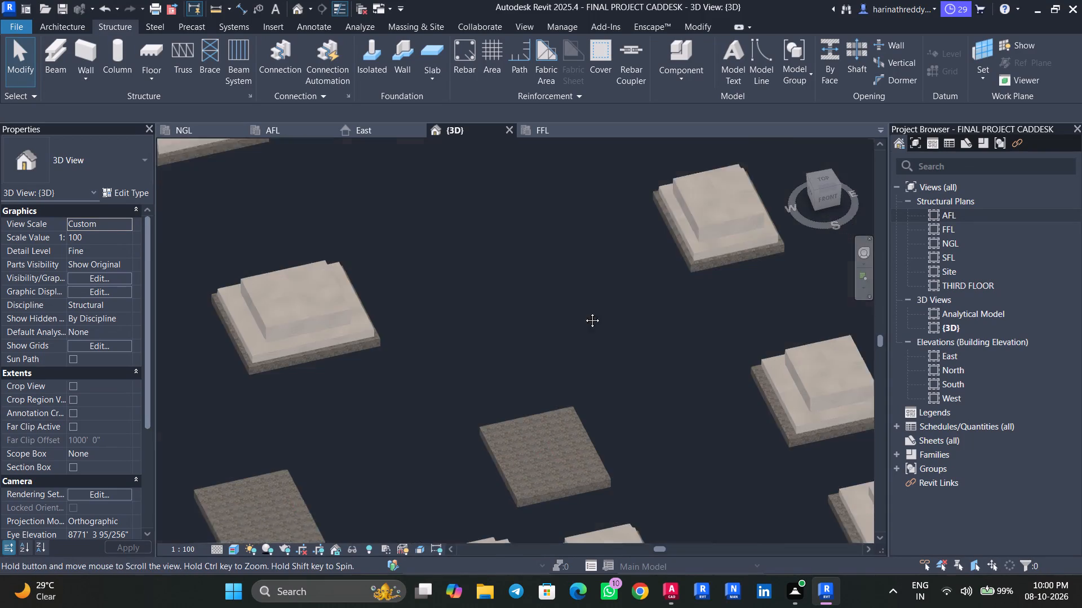
Examine the bare PCC slabs on grid C near grids 2 and 6 up close in the 3D view.
{"action": "middle_click_drag", "start_coordinate": [584, 312], "coordinate": [590, 214]}
{"action": "middle_click_drag", "start_coordinate": [678, 361], "coordinate": [694, 314]}
{"action": "scroll", "coordinate": [548, 290], "scroll_direction": "up", "scroll_amount": 6}
{"action": "left_click", "coordinate": [551, 299]}
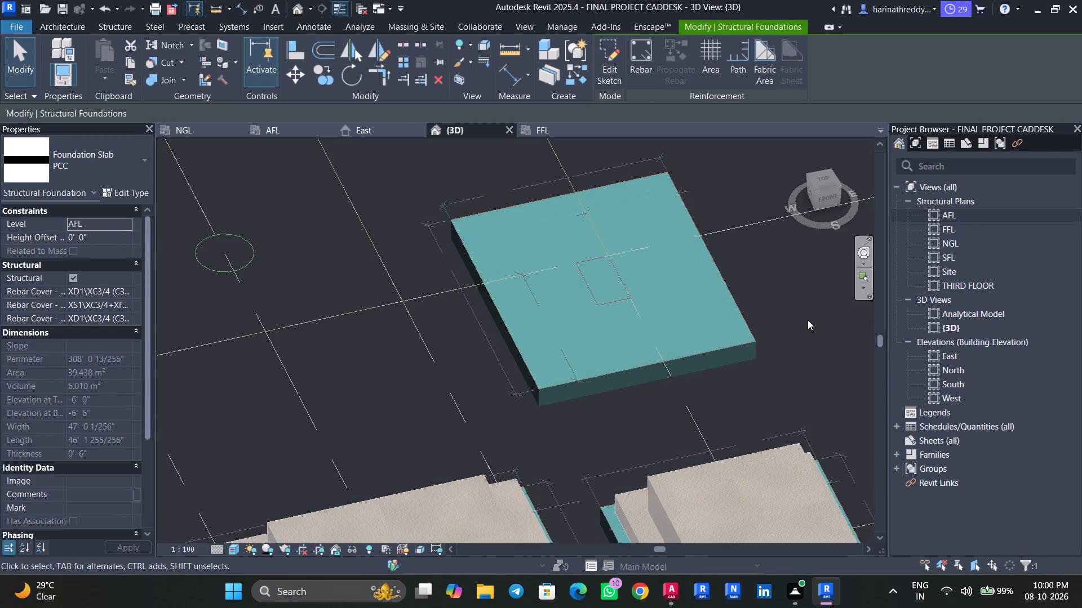
{"action": "scroll", "coordinate": [807, 320], "scroll_direction": "down", "scroll_amount": 8}
{"action": "left_click", "coordinate": [408, 289]}
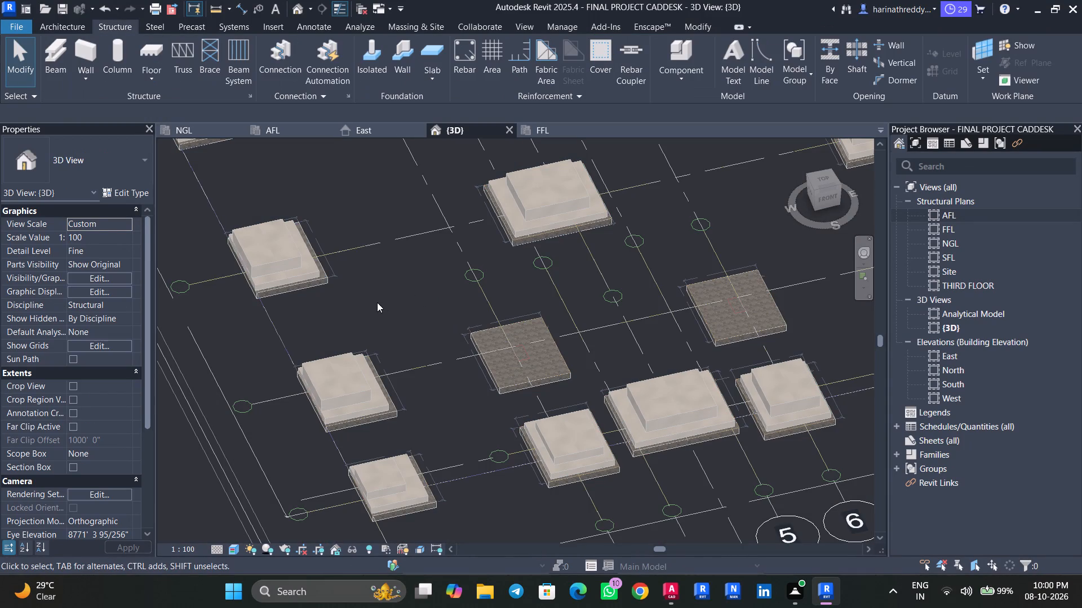
{"action": "scroll", "coordinate": [518, 383], "scroll_direction": "up", "scroll_amount": 4}
{"action": "left_click", "coordinate": [518, 380]}
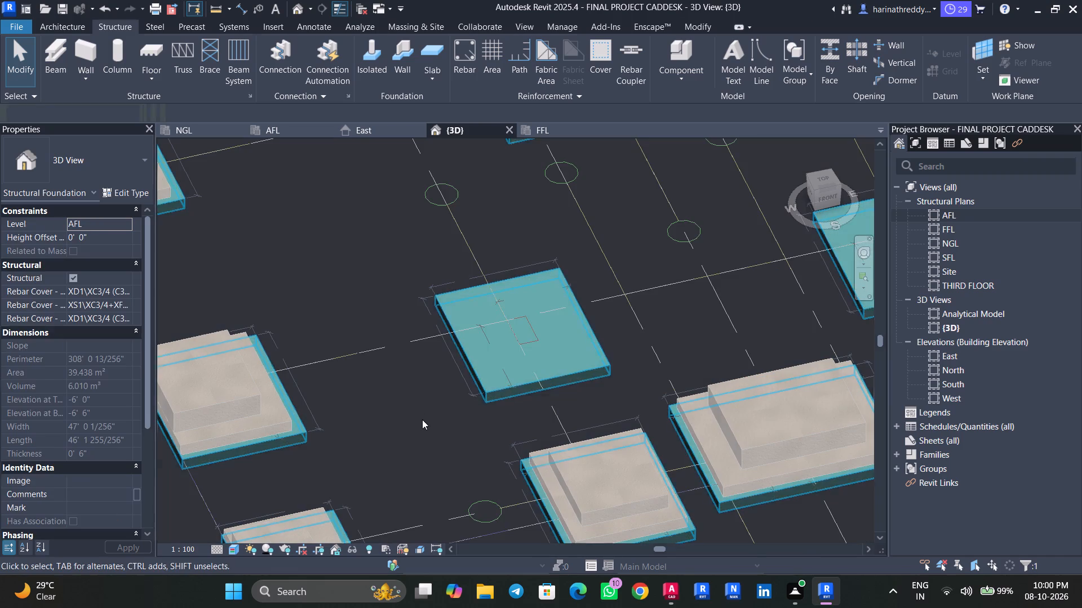
{"action": "left_click", "coordinate": [422, 419]}
{"action": "scroll", "coordinate": [477, 386], "scroll_direction": "up", "scroll_amount": 4}
{"action": "left_click", "coordinate": [520, 370]}
{"action": "left_click", "coordinate": [429, 421]}
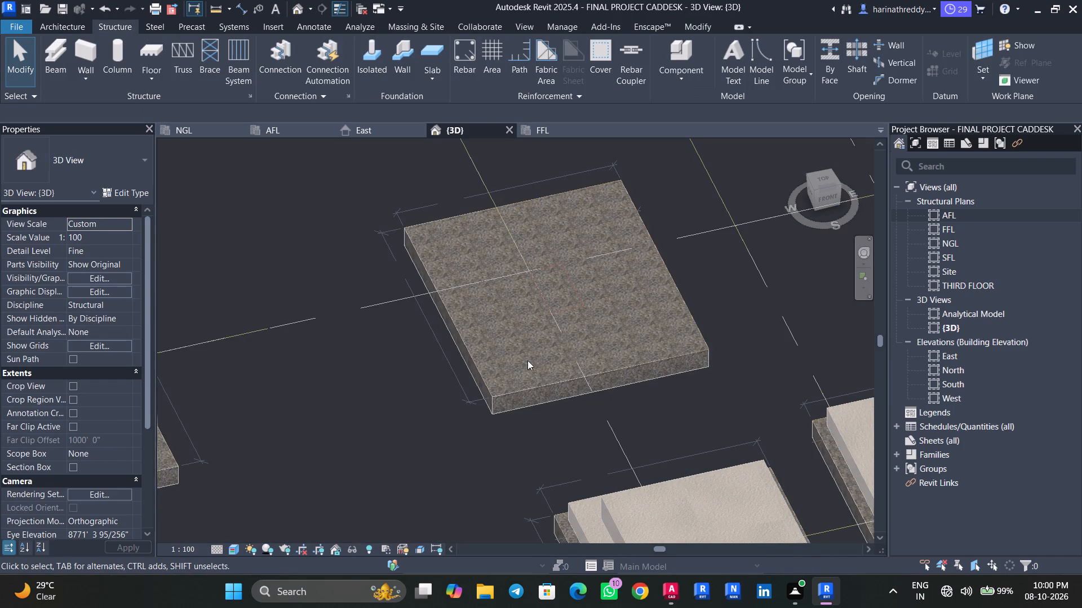
{"action": "left_click", "coordinate": [527, 360]}
{"action": "scroll", "coordinate": [565, 311], "scroll_direction": "up", "scroll_amount": 1}
{"action": "scroll", "coordinate": [566, 310], "scroll_direction": "down", "scroll_amount": 1}
{"action": "scroll", "coordinate": [566, 310], "scroll_direction": "up", "scroll_amount": 1}
{"action": "scroll", "coordinate": [566, 310], "scroll_direction": "down", "scroll_amount": 1}
{"action": "scroll", "coordinate": [566, 310], "scroll_direction": "up", "scroll_amount": 7}
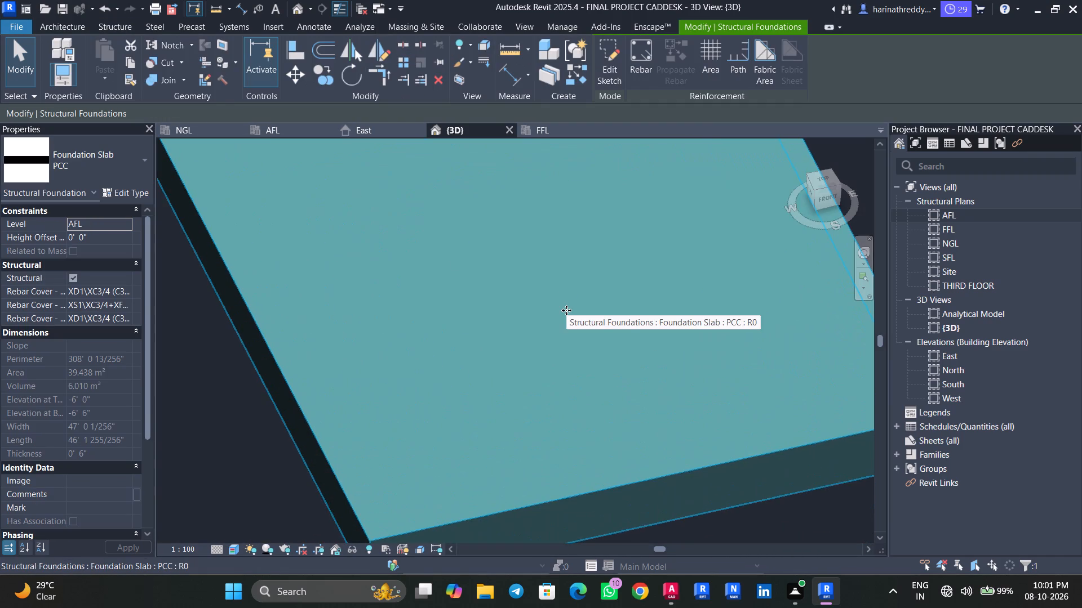
{"action": "left_click", "coordinate": [214, 486]}
{"action": "scroll", "coordinate": [214, 486], "scroll_direction": "down", "scroll_amount": 3}
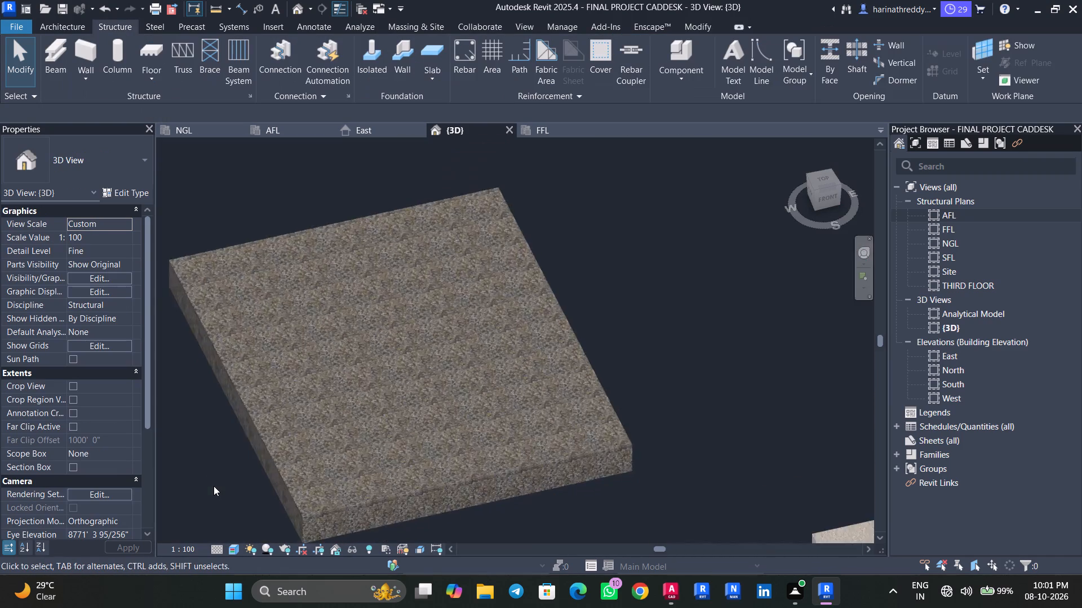
{"action": "scroll", "coordinate": [214, 486], "scroll_direction": "down", "scroll_amount": 5}
{"action": "scroll", "coordinate": [214, 486], "scroll_direction": "up", "scroll_amount": 1}
{"action": "scroll", "coordinate": [214, 486], "scroll_direction": "down", "scroll_amount": 7}
Review the footing layout in 3D along grids 1 to 8, ending at grids D and E near grid 8.
{"action": "middle_click_drag", "start_coordinate": [218, 494], "coordinate": [327, 439]}
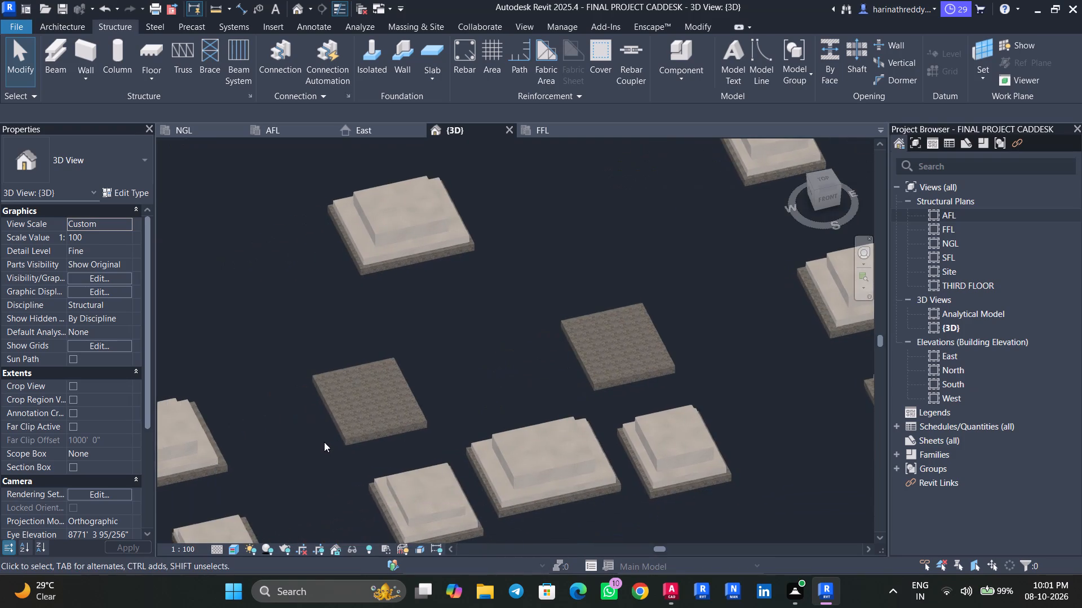
{"action": "scroll", "coordinate": [304, 458], "scroll_direction": "down", "scroll_amount": 4}
{"action": "middle_click_drag", "start_coordinate": [300, 465], "coordinate": [357, 298]}
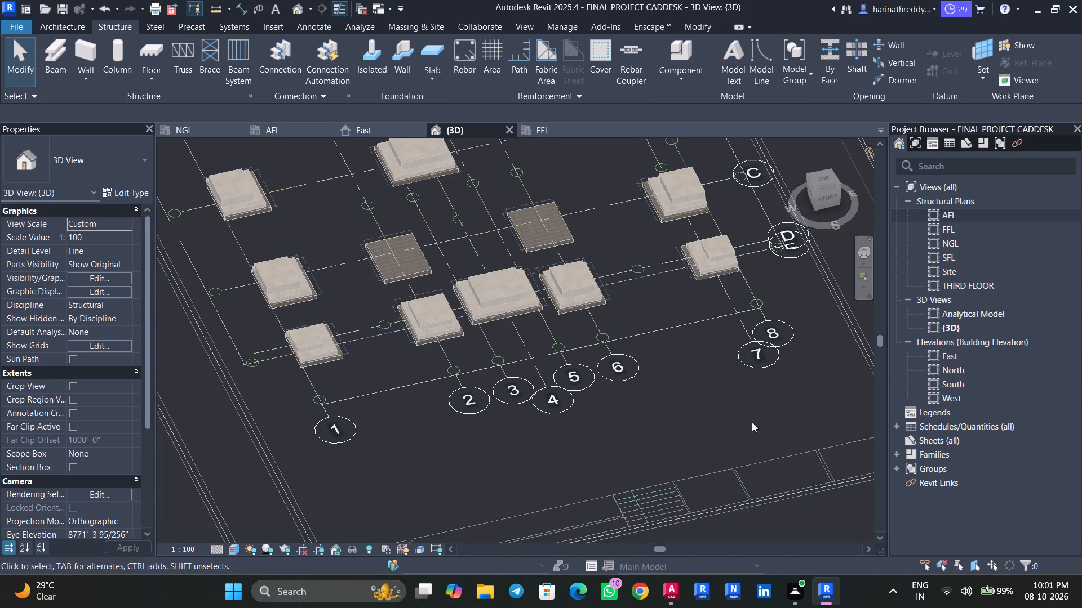
{"action": "middle_click_drag", "start_coordinate": [756, 396], "coordinate": [633, 482]}
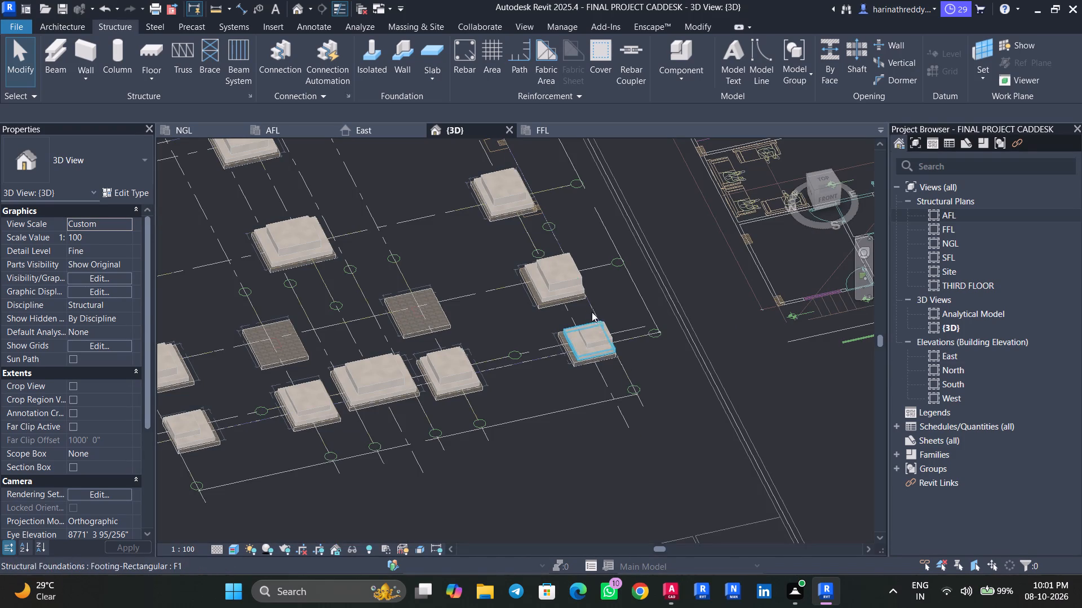
{"action": "middle_click_drag", "start_coordinate": [738, 288], "coordinate": [748, 364]}
{"action": "scroll", "coordinate": [707, 347], "scroll_direction": "up", "scroll_amount": 3}
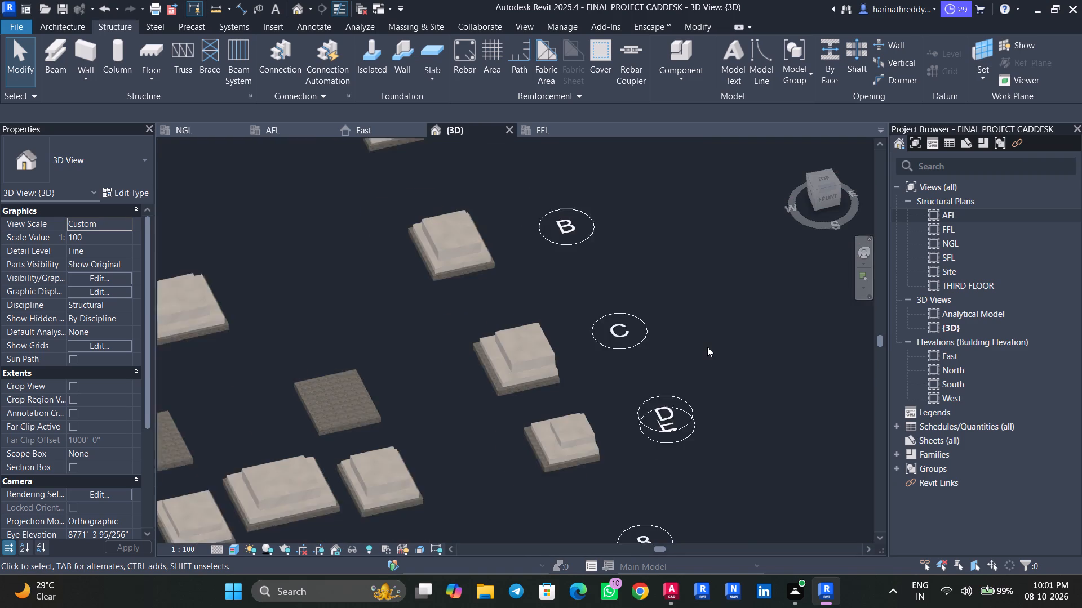
{"action": "scroll", "coordinate": [619, 428], "scroll_direction": "up", "scroll_amount": 6}
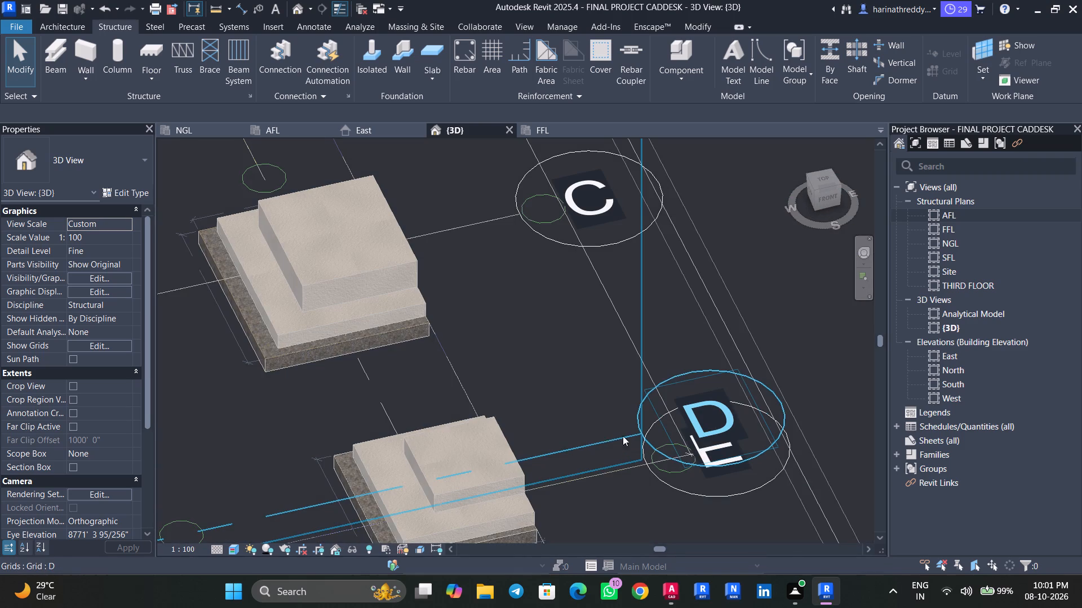
{"action": "scroll", "coordinate": [728, 373], "scroll_direction": "down", "scroll_amount": 8}
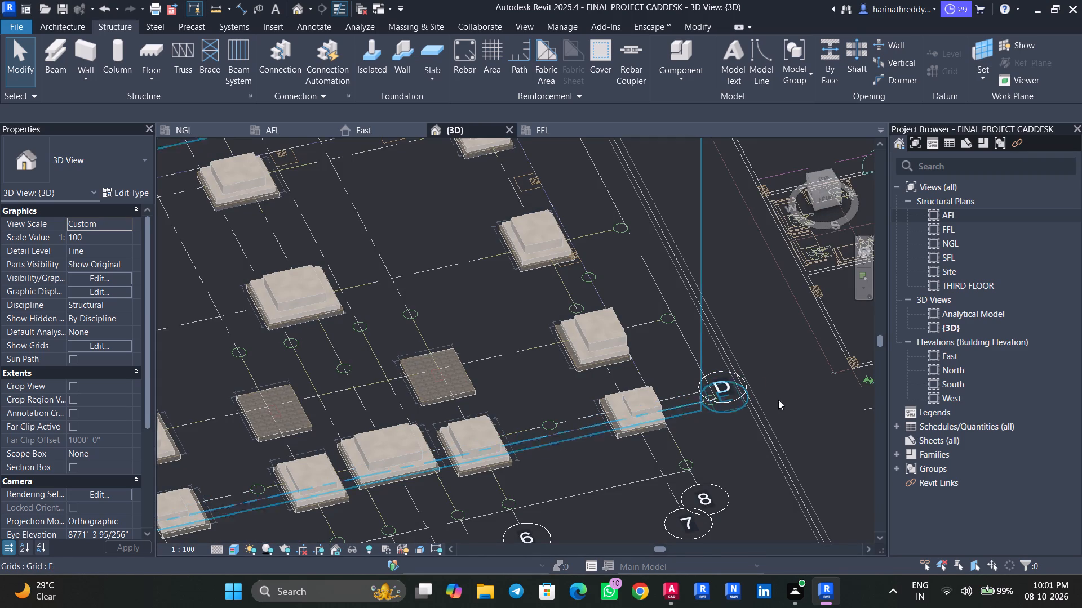
Open the AFL structural plan and inspect grids D and E beside the P1 footing.
{"action": "left_click", "coordinate": [268, 133]}
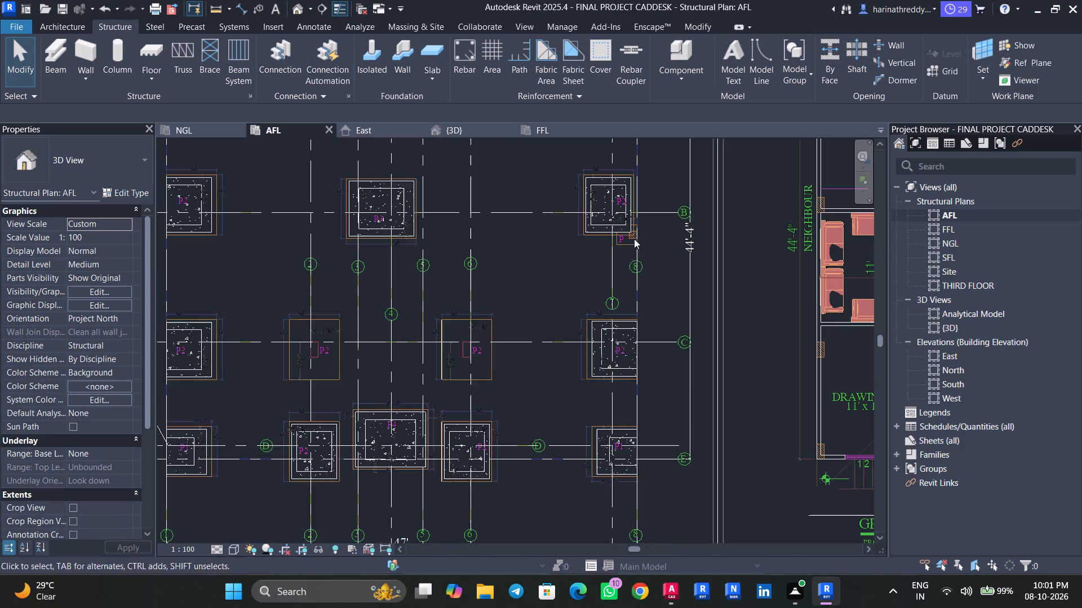
{"action": "scroll", "coordinate": [525, 288], "scroll_direction": "down", "scroll_amount": 5}
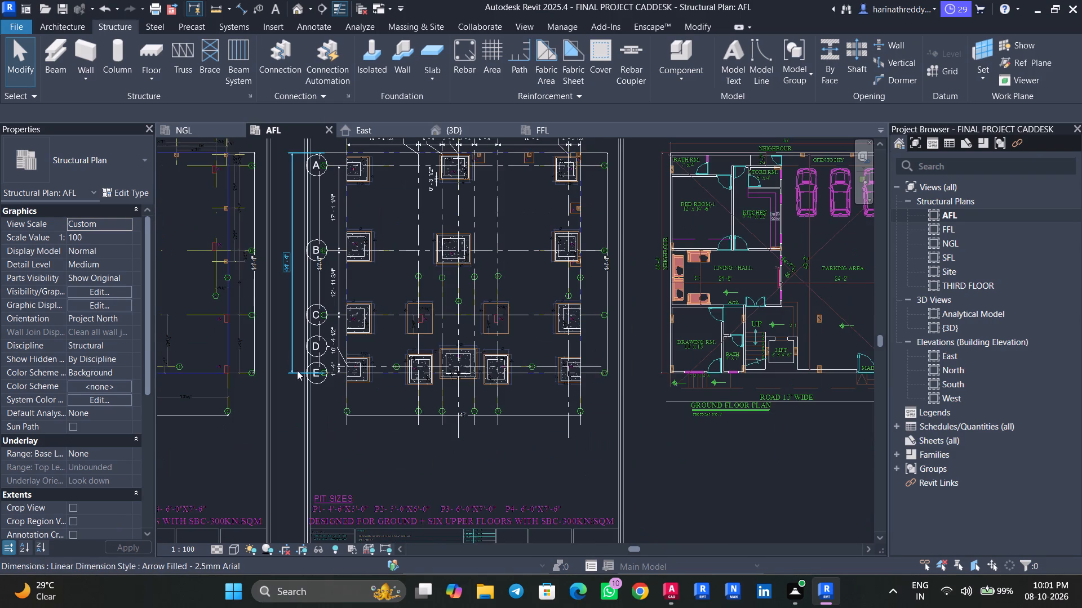
{"action": "scroll", "coordinate": [331, 360], "scroll_direction": "up", "scroll_amount": 1}
{"action": "scroll", "coordinate": [331, 360], "scroll_direction": "down", "scroll_amount": 1}
{"action": "scroll", "coordinate": [331, 360], "scroll_direction": "up", "scroll_amount": 11}
{"action": "scroll", "coordinate": [330, 352], "scroll_direction": "down", "scroll_amount": 1}
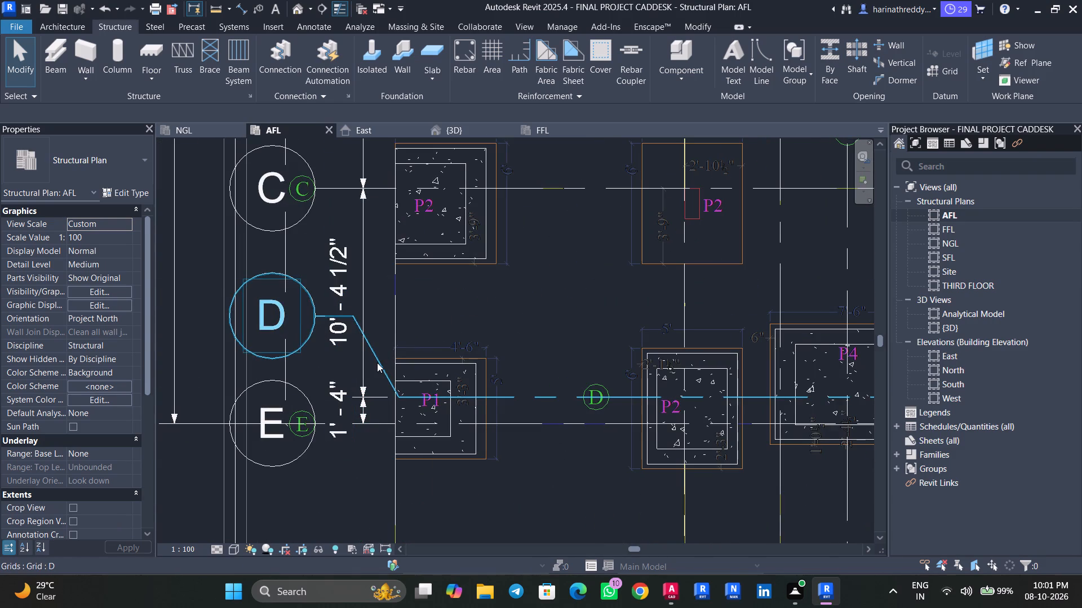
{"action": "left_click", "coordinate": [377, 365]}
{"action": "left_click", "coordinate": [331, 494]}
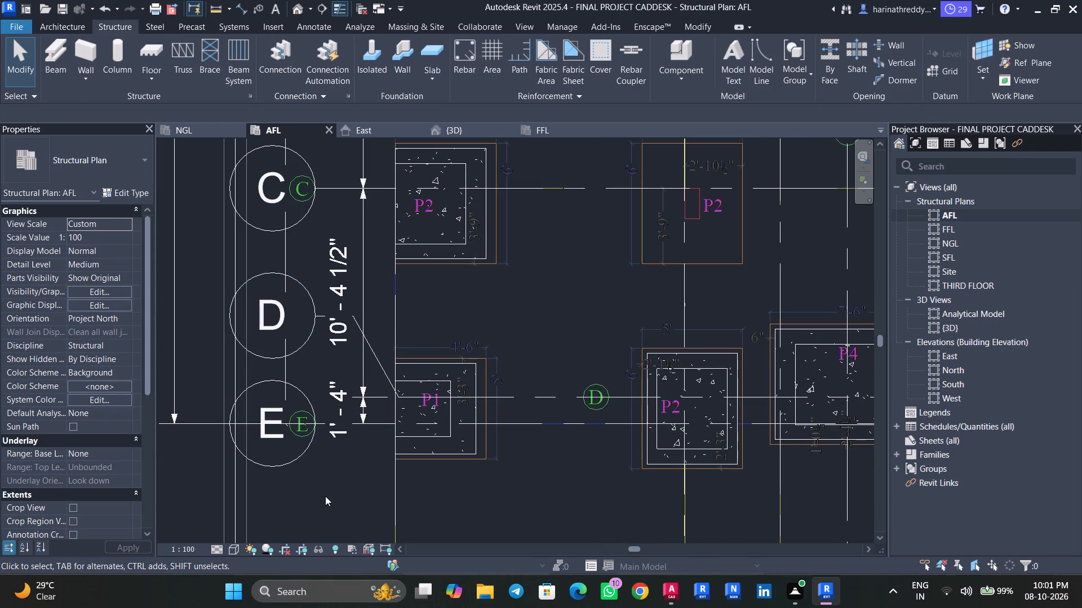
Place an isolated F2 rectangular footing on the P2 PCC slab at grids C and 2.
{"action": "middle_click_drag", "start_coordinate": [535, 319], "coordinate": [349, 456]}
{"action": "middle_click_drag", "start_coordinate": [424, 394], "coordinate": [369, 410]}
{"action": "scroll", "coordinate": [414, 411], "scroll_direction": "up", "scroll_amount": 4}
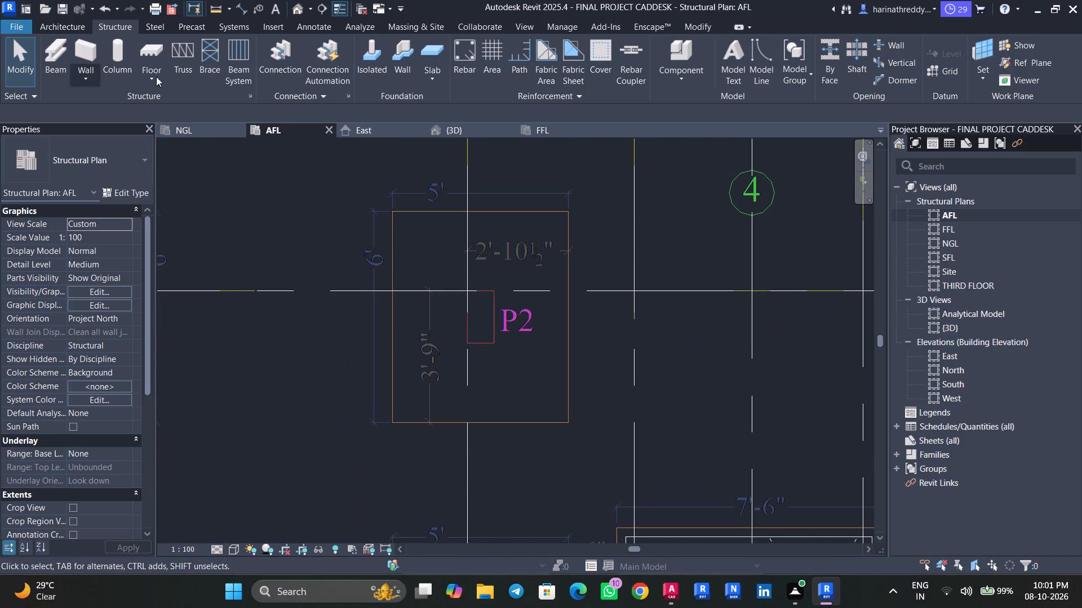
{"action": "left_click", "coordinate": [367, 71]}
{"action": "left_click", "coordinate": [41, 158]}
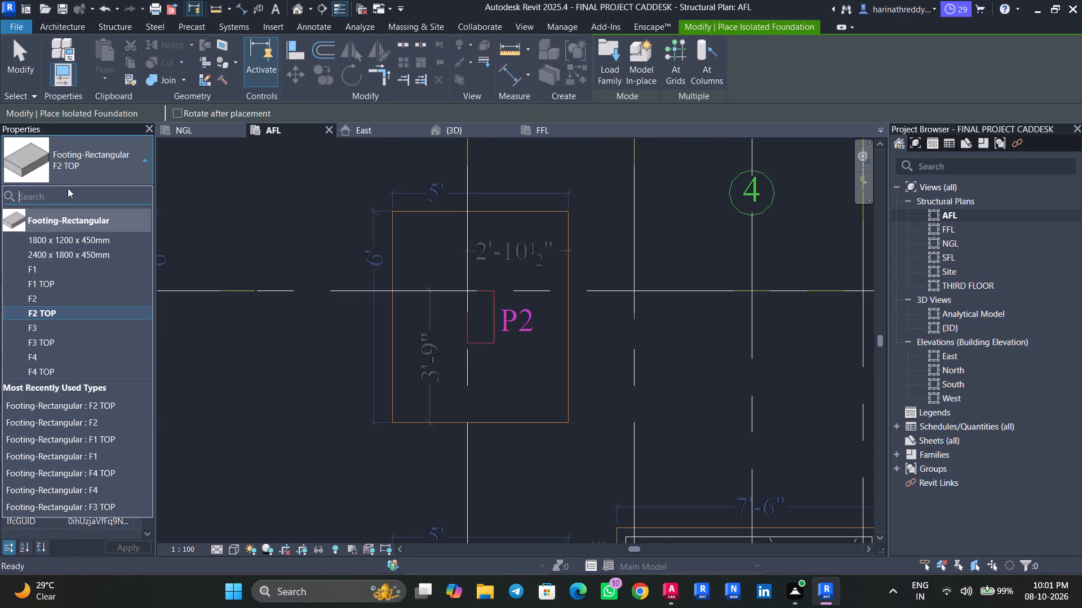
{"action": "left_click", "coordinate": [57, 295]}
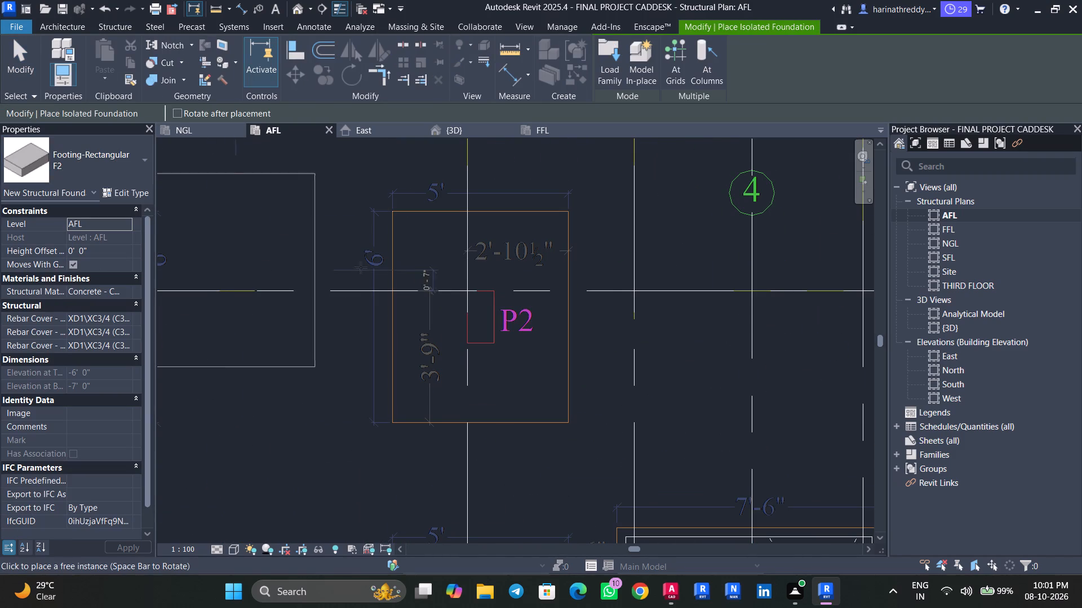
{"action": "left_click", "coordinate": [480, 316]}
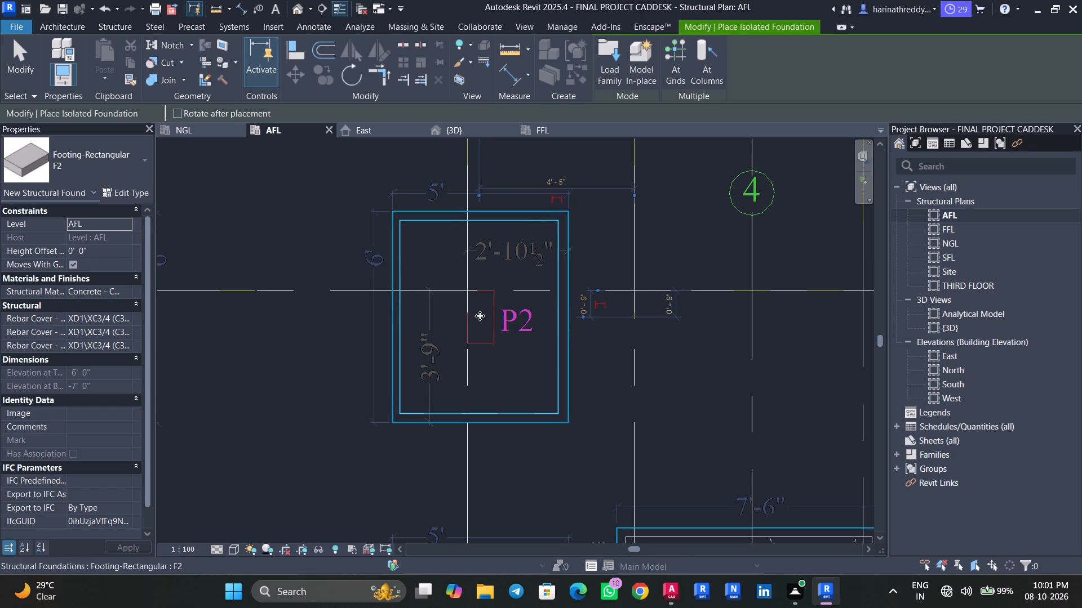
{"action": "key", "text": "Escape"}
{"action": "key", "text": "Escape"}
{"action": "key", "text": "Escape"}
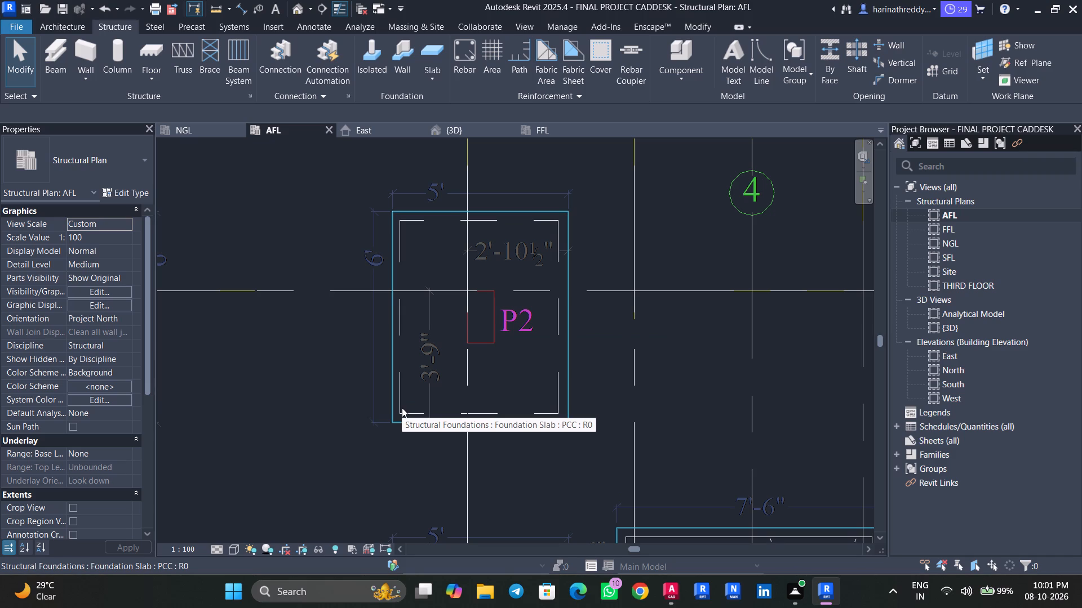
{"action": "key", "text": "Escape"}
{"action": "key", "text": "Escape"}
{"action": "key", "text": "Escape"}
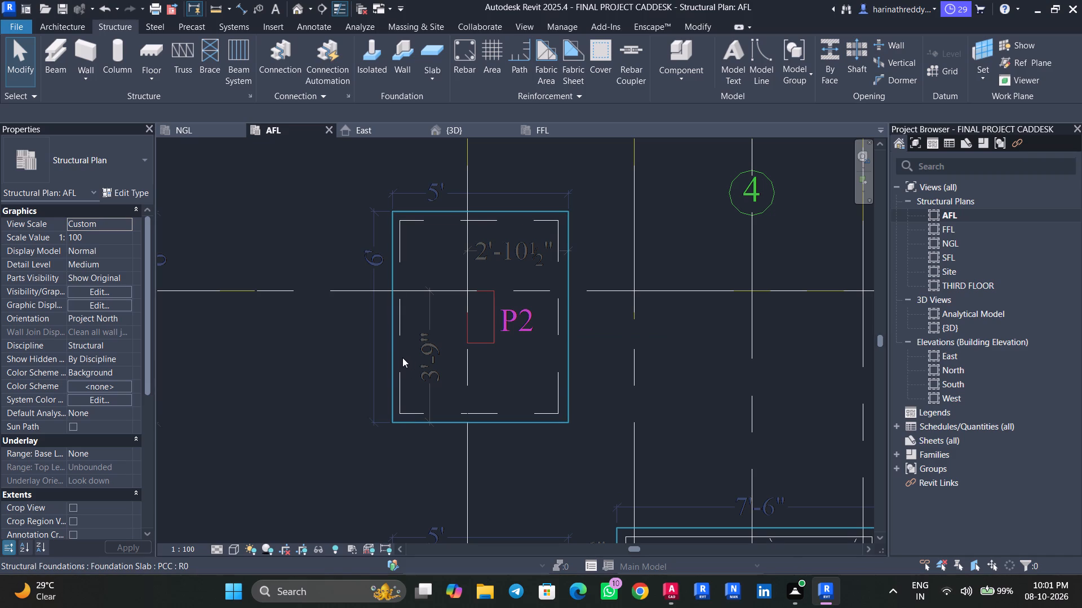
Set the height offset of the new F2 footing at C/2 to 6".
{"action": "key", "text": "Tab"}
{"action": "left_click", "coordinate": [401, 358]}
{"action": "left_click", "coordinate": [110, 252]}
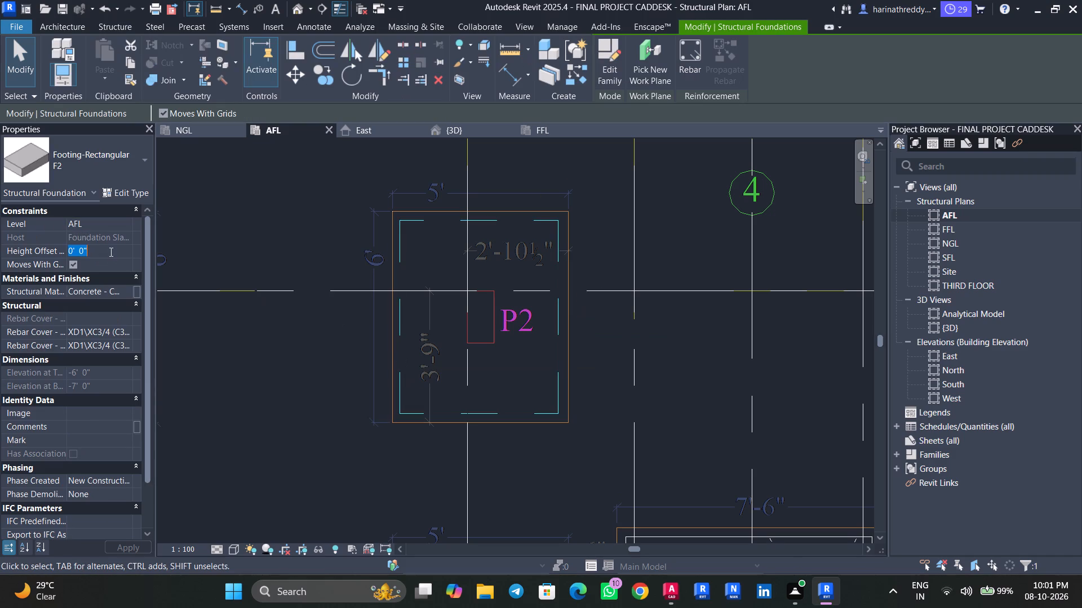
{"action": "type", "text": "6\""}
{"action": "key", "text": "Return"}
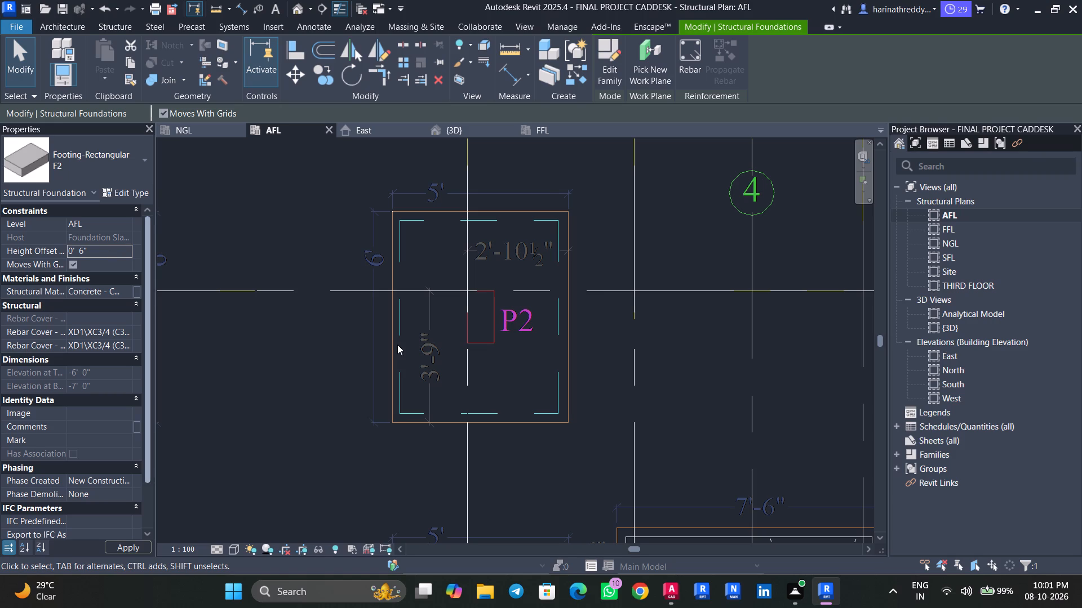
{"action": "key", "text": "Escape"}
{"action": "key", "text": "Escape"}
{"action": "key", "text": "Escape"}
Dimension the gap between the F2 footing's east edge and the PCC slab edge, and set it to 3".
{"action": "scroll", "coordinate": [633, 204], "scroll_direction": "up", "scroll_amount": 4}
{"action": "middle_click_drag", "start_coordinate": [592, 218], "coordinate": [609, 306]}
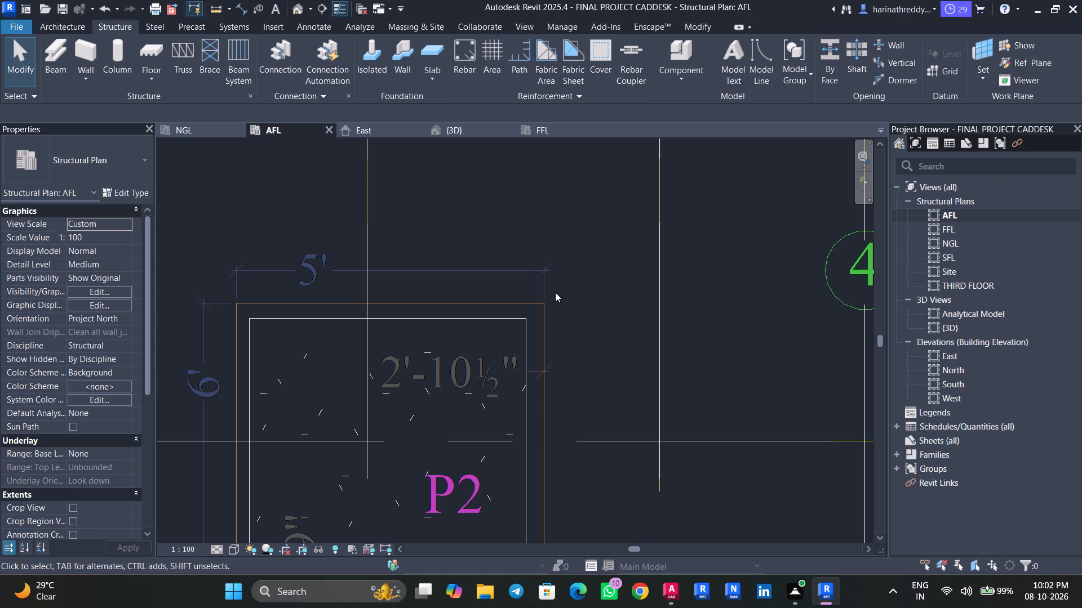
{"action": "type", "text": "di"}
{"action": "scroll", "coordinate": [520, 346], "scroll_direction": "up", "scroll_amount": 4}
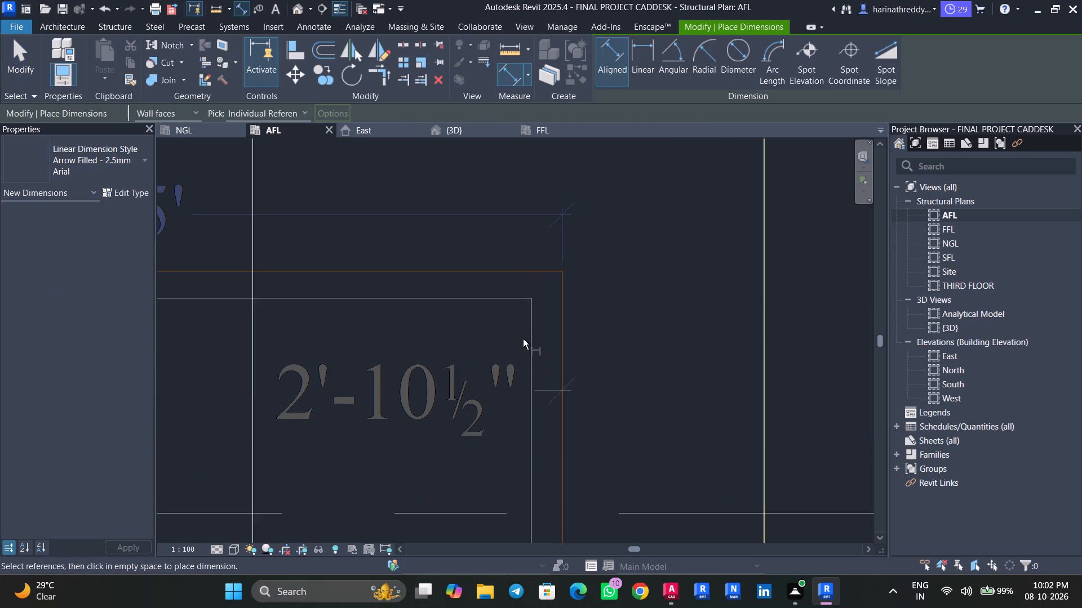
{"action": "left_click", "coordinate": [530, 349]}
{"action": "left_click", "coordinate": [566, 355]}
{"action": "scroll", "coordinate": [566, 355], "scroll_direction": "down", "scroll_amount": 6}
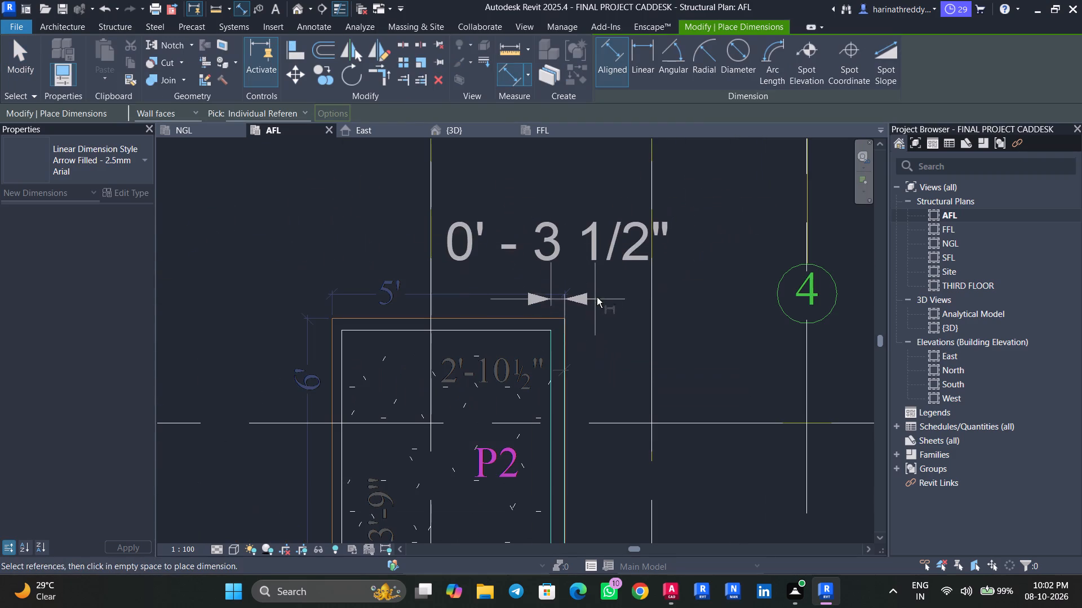
{"action": "left_click", "coordinate": [605, 287]}
{"action": "key", "text": "Escape"}
{"action": "key", "text": "Escape"}
{"action": "key", "text": "Escape"}
{"action": "left_click", "coordinate": [547, 357]}
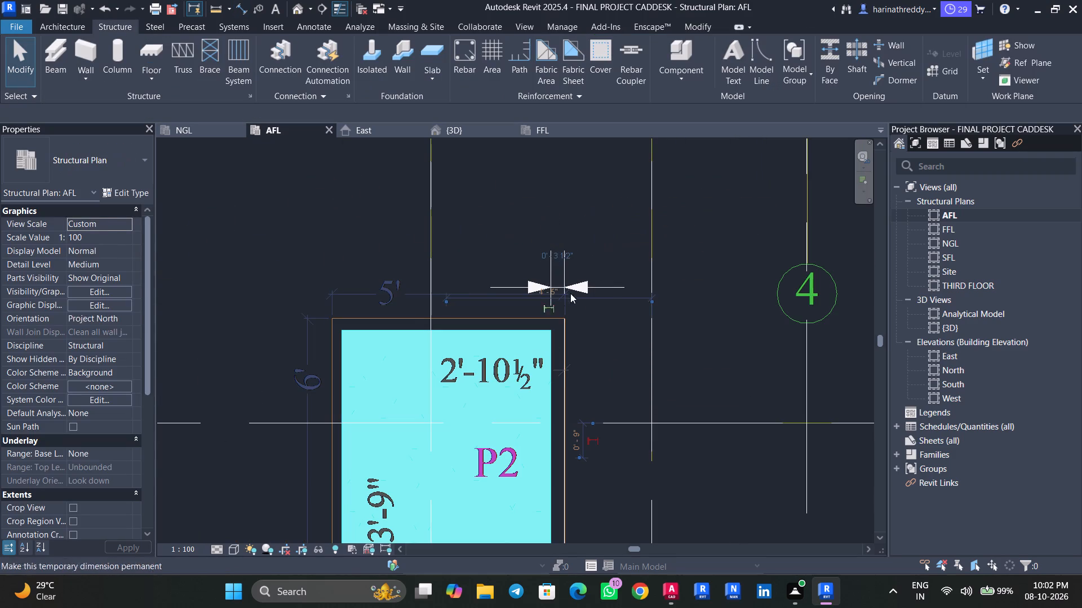
{"action": "left_click", "coordinate": [557, 254]}
{"action": "type", "text": "3\""}
{"action": "key", "text": "Return"}
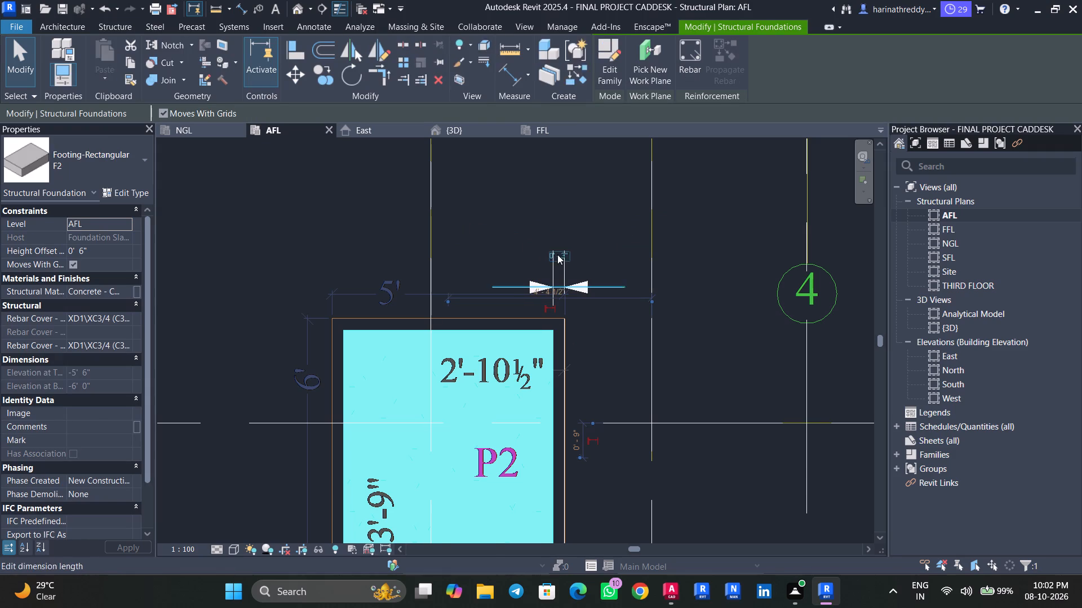
{"action": "key", "text": "Escape"}
{"action": "key", "text": "Escape"}
{"action": "key", "text": "Escape"}
Measure the gap between the north edges of the F2 footing and the PCC slab.
{"action": "type", "text": "di"}
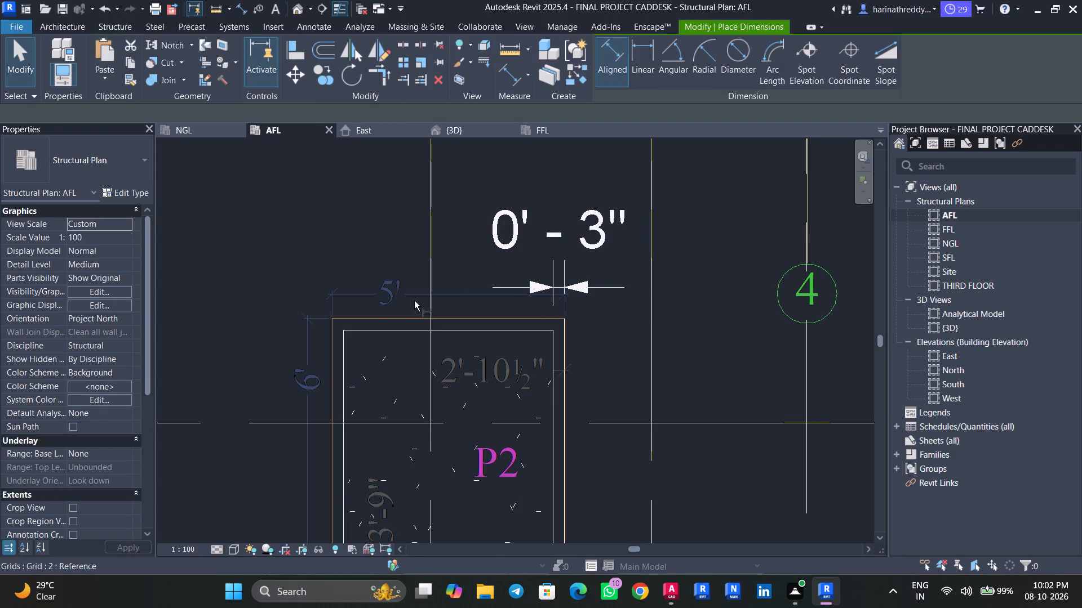
{"action": "left_click", "coordinate": [395, 333]}
{"action": "left_click", "coordinate": [407, 316]}
{"action": "key", "text": "Escape"}
{"action": "key", "text": "Escape"}
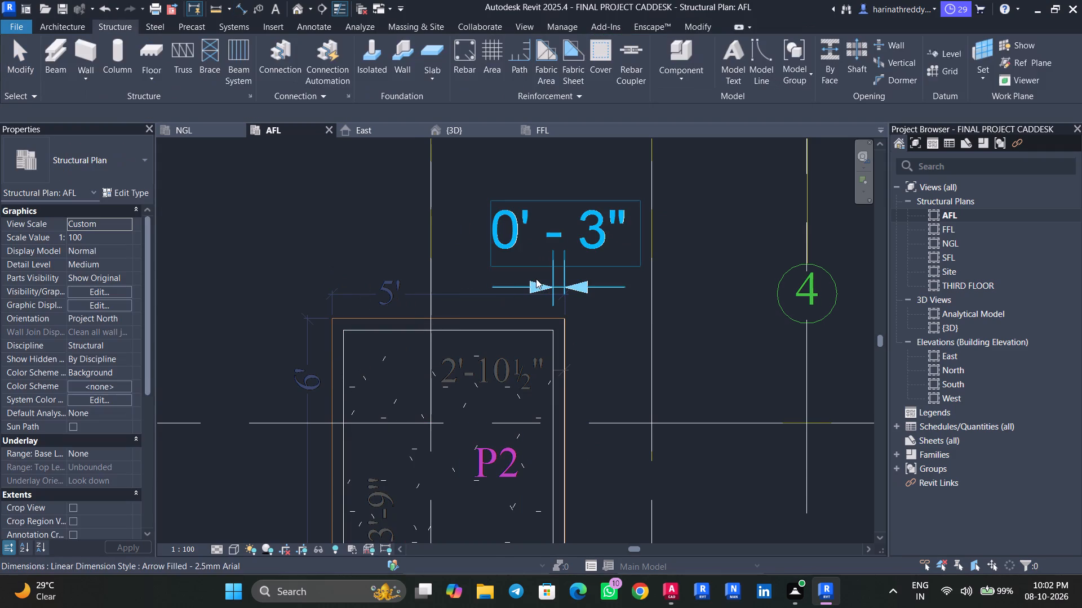
Delete the 3" alignment dimension above the F2 footing at C/2.
{"action": "left_click", "coordinate": [537, 278]}
{"action": "key", "text": "Delete"}
Measure the gap between the south edges of the PCC slab and the F2 footing at C/2.
{"action": "middle_click_drag", "start_coordinate": [536, 267], "coordinate": [547, 125]}
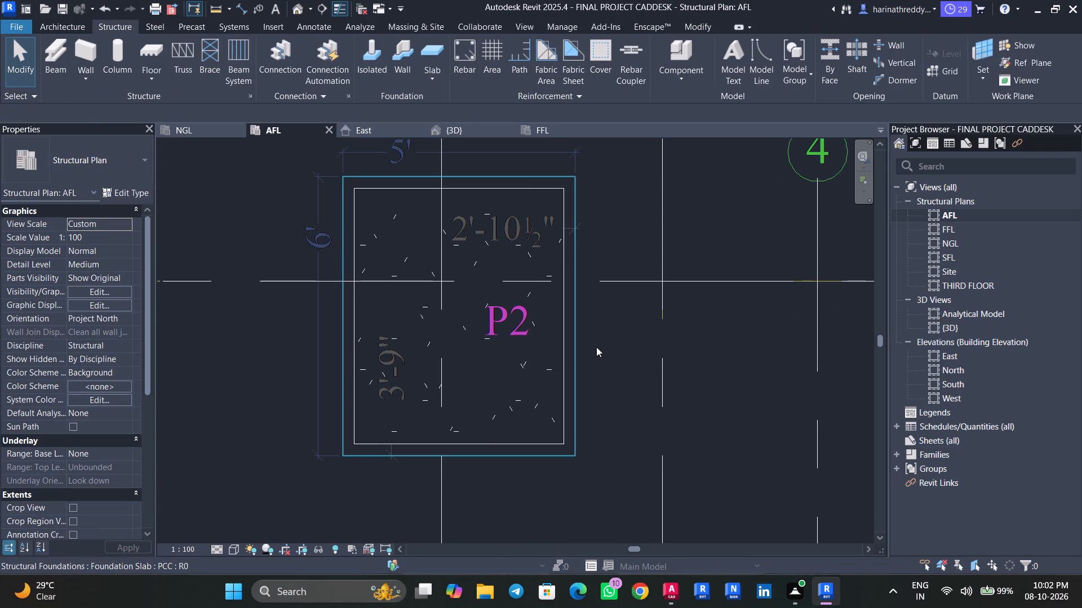
{"action": "key", "text": "d"}
{"action": "key", "text": "i"}
{"action": "left_click", "coordinate": [449, 461]}
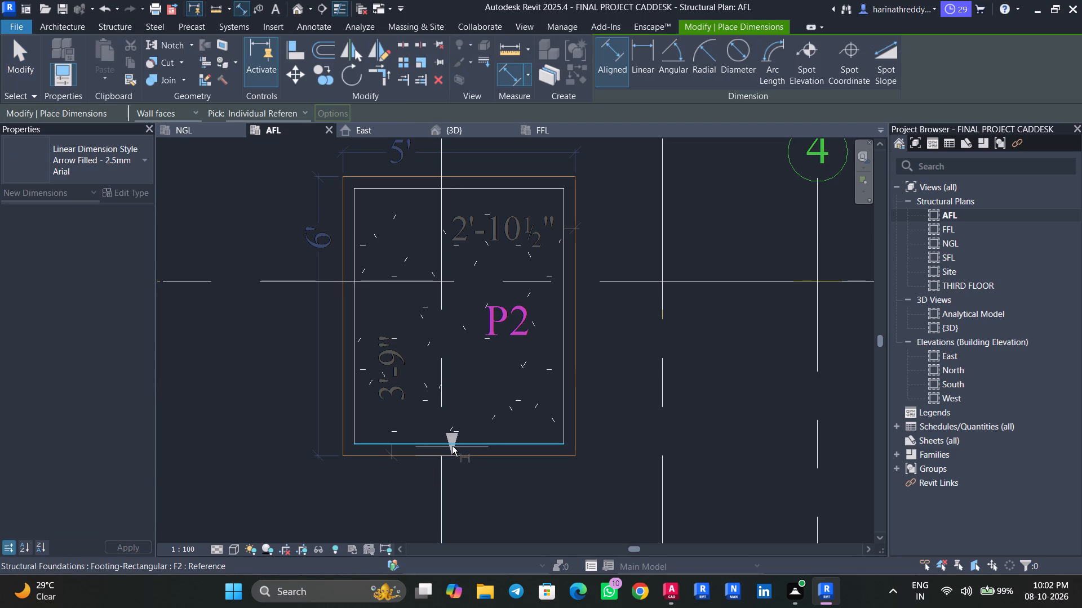
{"action": "left_click", "coordinate": [452, 444]}
{"action": "key", "text": "Escape"}
{"action": "key", "text": "Escape"}
{"action": "key", "text": "Escape"}
{"action": "key", "text": "Escape"}
{"action": "left_click", "coordinate": [521, 412]}
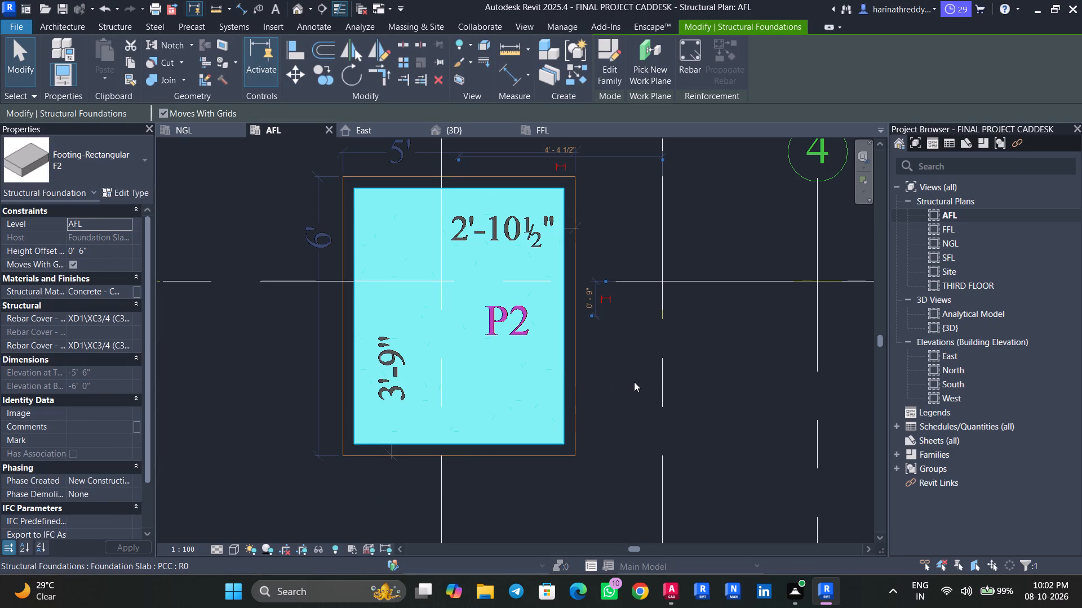
{"action": "key", "text": "Escape"}
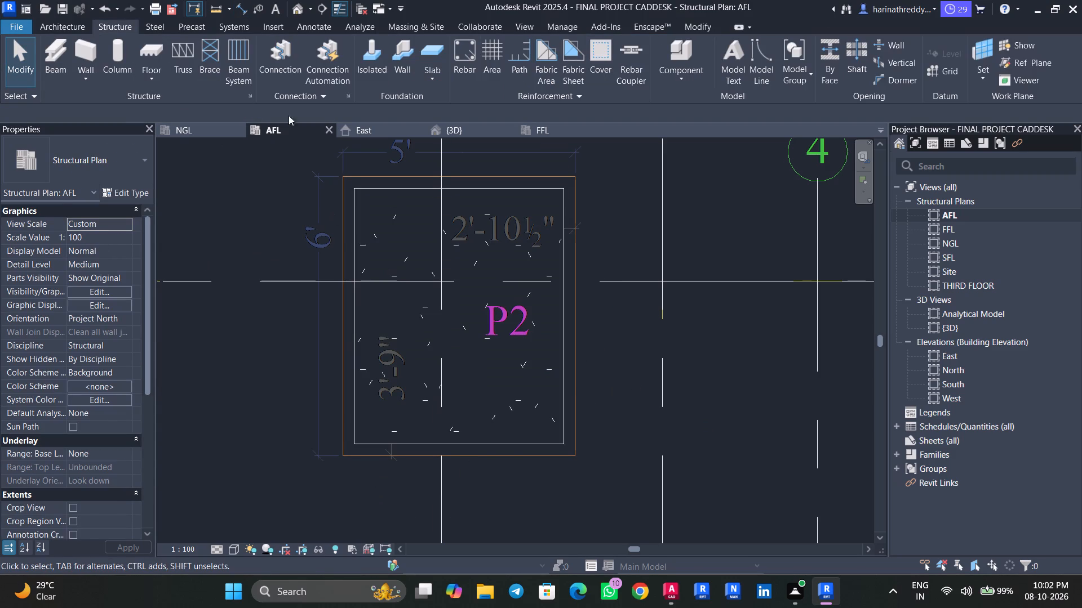
Place an F2 TOP isolated footing centred on the F2 footing at C/2.
{"action": "left_click", "coordinate": [380, 56]}
{"action": "left_click", "coordinate": [59, 164]}
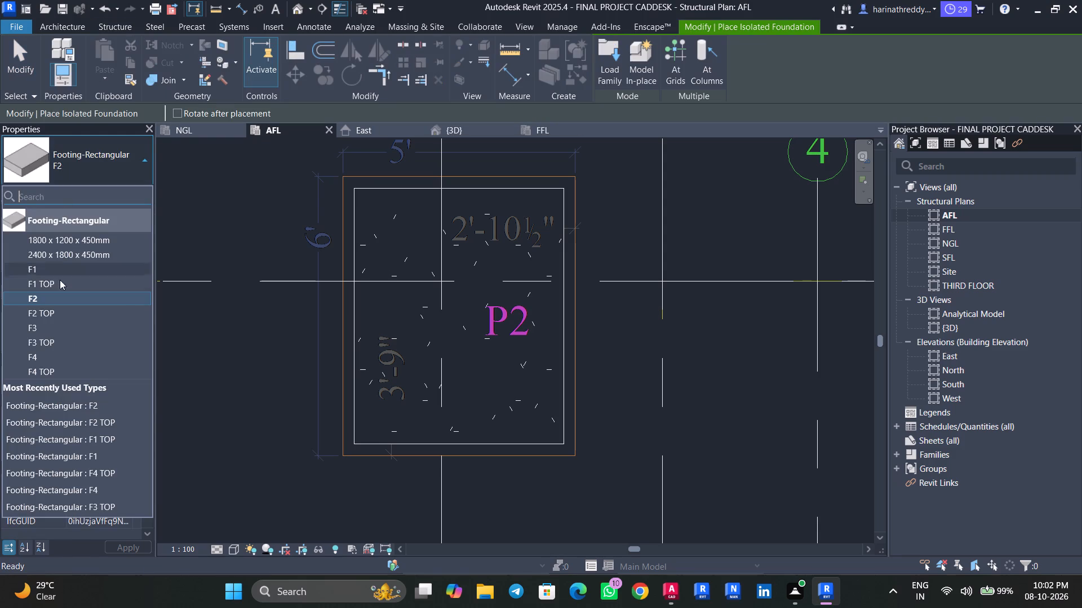
{"action": "left_click", "coordinate": [60, 312]}
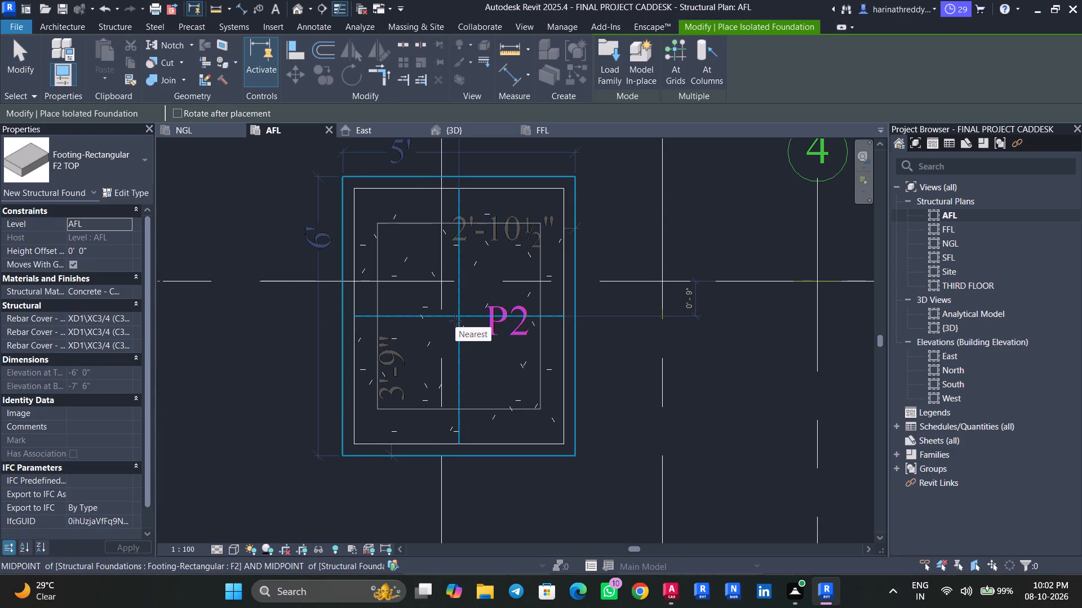
{"action": "left_click", "coordinate": [455, 321]}
{"action": "key", "text": "Escape"}
{"action": "key", "text": "Escape"}
{"action": "key", "text": "Escape"}
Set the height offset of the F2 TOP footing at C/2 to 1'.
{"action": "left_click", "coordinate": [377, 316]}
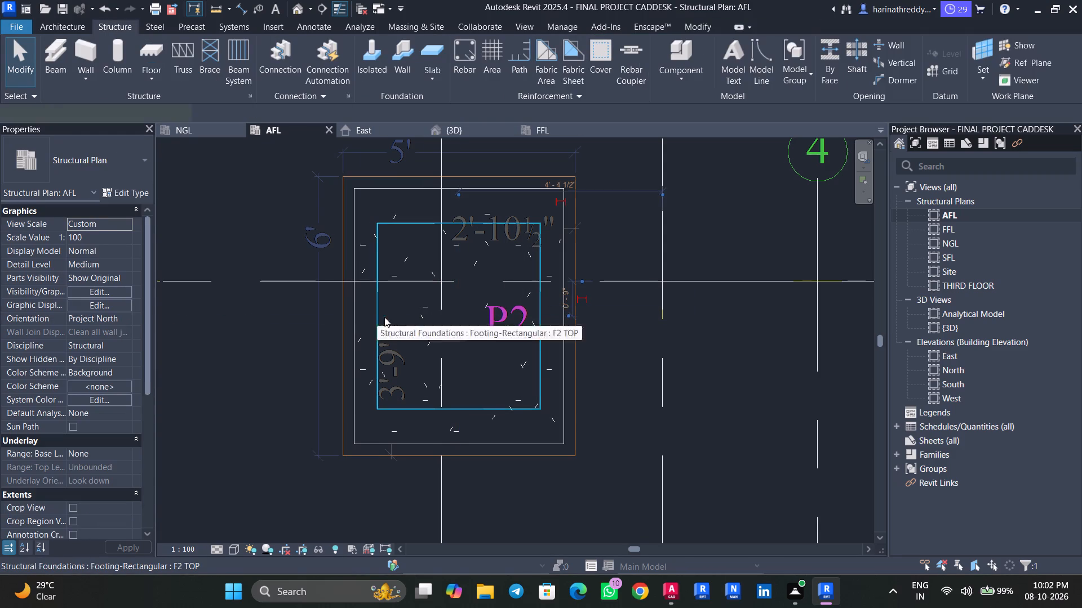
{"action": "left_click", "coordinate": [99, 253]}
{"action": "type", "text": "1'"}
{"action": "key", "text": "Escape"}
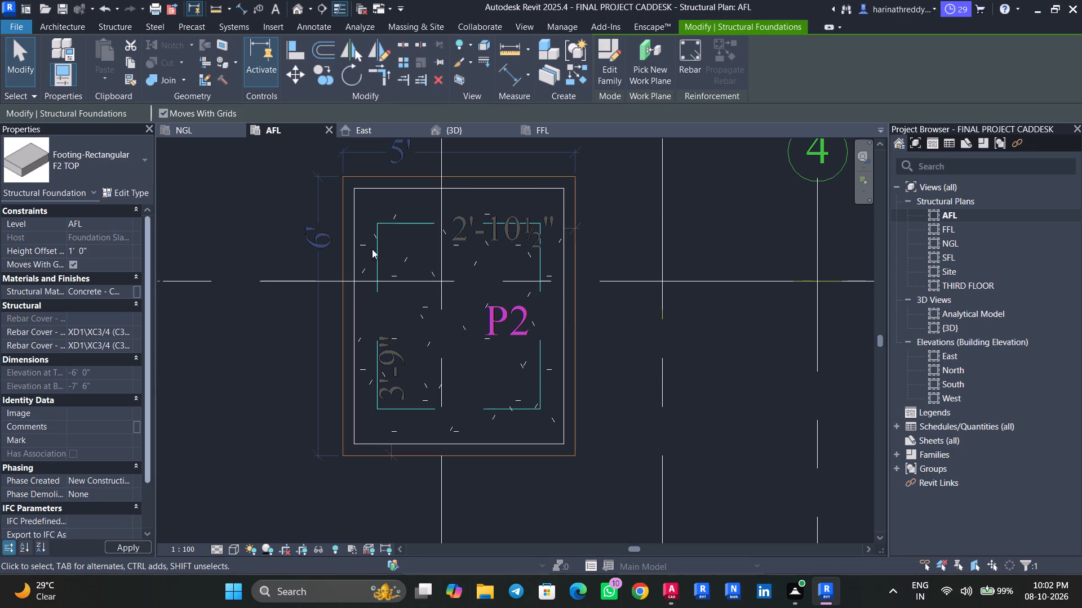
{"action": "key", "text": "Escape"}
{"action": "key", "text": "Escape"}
Check the height offset and type properties of the F2 footing at C/2.
{"action": "left_click", "coordinate": [353, 267]}
{"action": "left_click", "coordinate": [125, 192]}
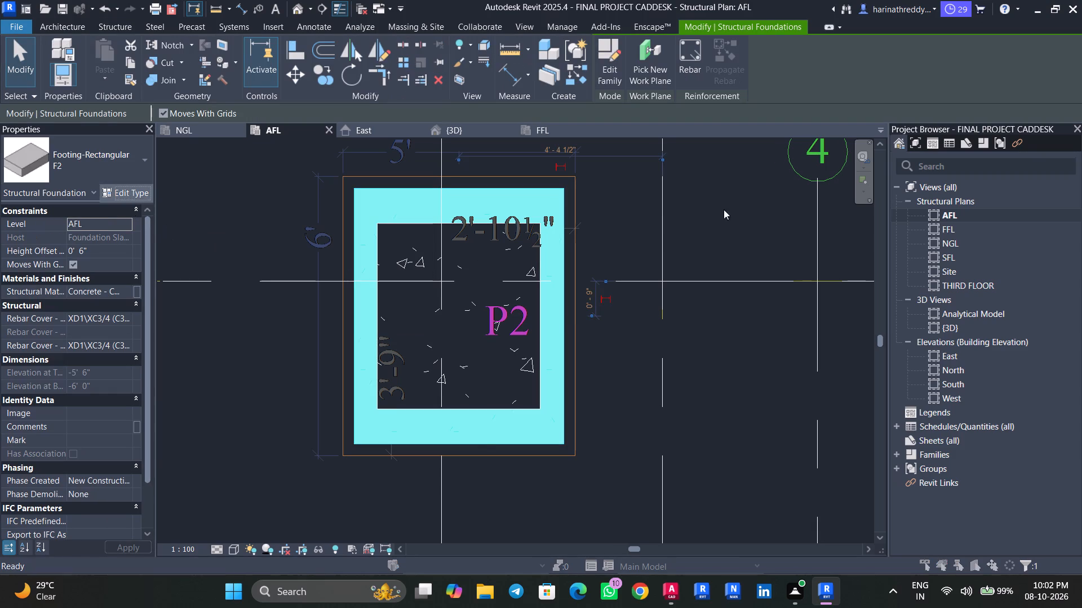
{"action": "left_click", "coordinate": [890, 101]}
{"action": "left_click", "coordinate": [881, 106]}
{"action": "key", "text": "Escape"}
{"action": "key", "text": "Escape"}
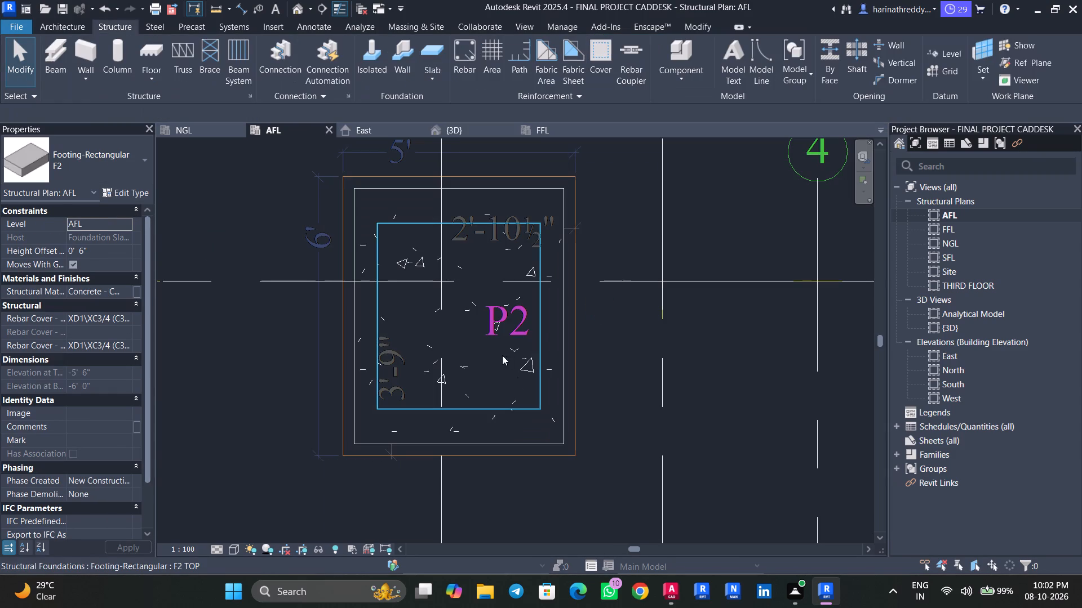
Set the height offset of the F2 TOP footing at C/2 to 1'6".
{"action": "left_click", "coordinate": [529, 413]}
{"action": "left_click", "coordinate": [100, 252]}
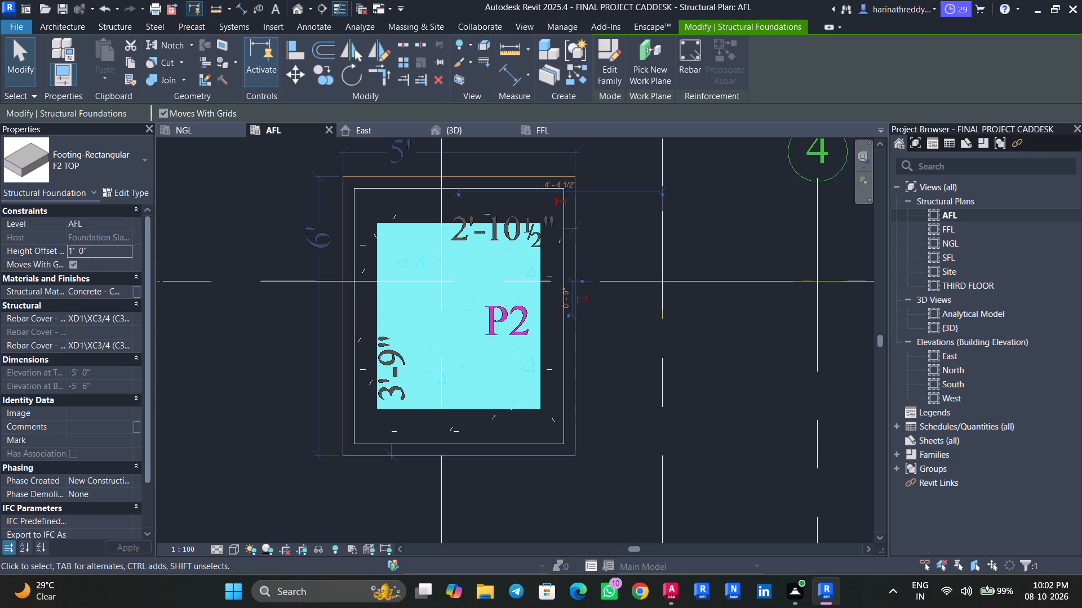
{"action": "type", "text": "1'6\""}
{"action": "key", "text": "Return"}
{"action": "scroll", "coordinate": [100, 253], "scroll_direction": "up", "scroll_amount": 1}
{"action": "scroll", "coordinate": [112, 256], "scroll_direction": "down", "scroll_amount": 1}
{"action": "key", "text": "Escape"}
{"action": "key", "text": "Escape"}
{"action": "scroll", "coordinate": [609, 384], "scroll_direction": "down", "scroll_amount": 4}
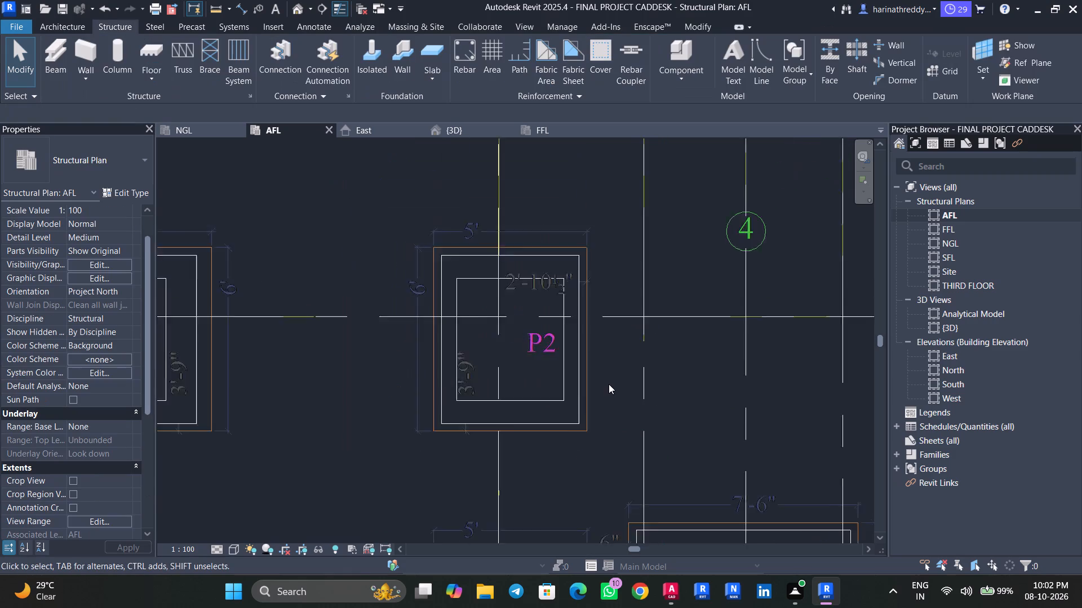
Copy the F2 footing and its F2 TOP step from C/2 onto the P2 PCC slab at C/6, 15'-3" to the east.
{"action": "scroll", "coordinate": [609, 384], "scroll_direction": "down", "scroll_amount": 3}
{"action": "scroll", "coordinate": [609, 384], "scroll_direction": "up", "scroll_amount": 1}
{"action": "scroll", "coordinate": [609, 384], "scroll_direction": "down", "scroll_amount": 1}
{"action": "scroll", "coordinate": [609, 384], "scroll_direction": "up", "scroll_amount": 1}
{"action": "middle_click_drag", "start_coordinate": [682, 394], "coordinate": [485, 340]}
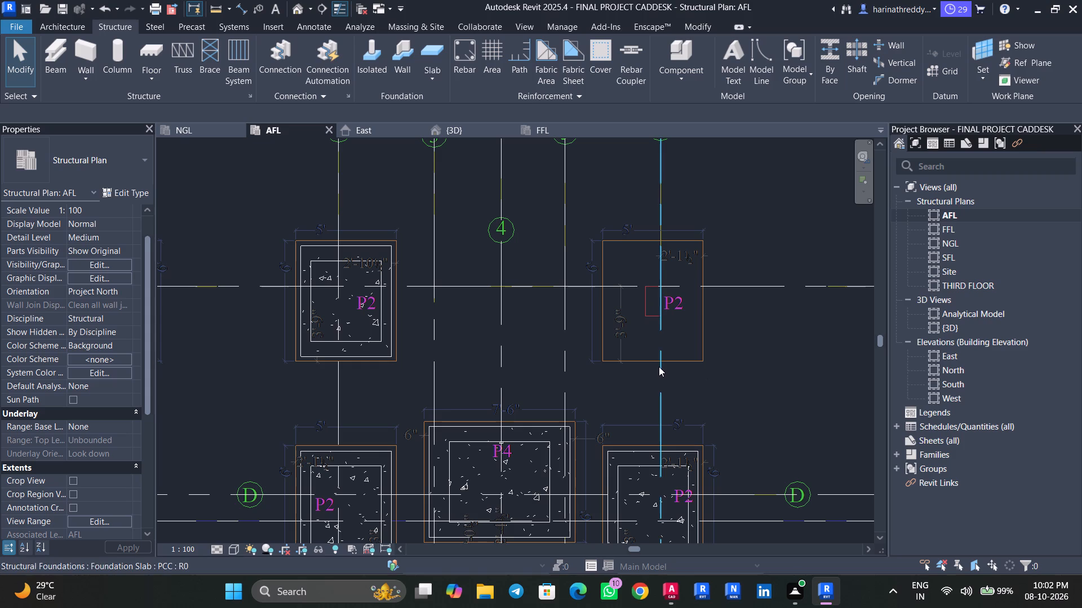
{"action": "scroll", "coordinate": [309, 354], "scroll_direction": "down", "scroll_amount": 1}
{"action": "scroll", "coordinate": [309, 354], "scroll_direction": "up", "scroll_amount": 2}
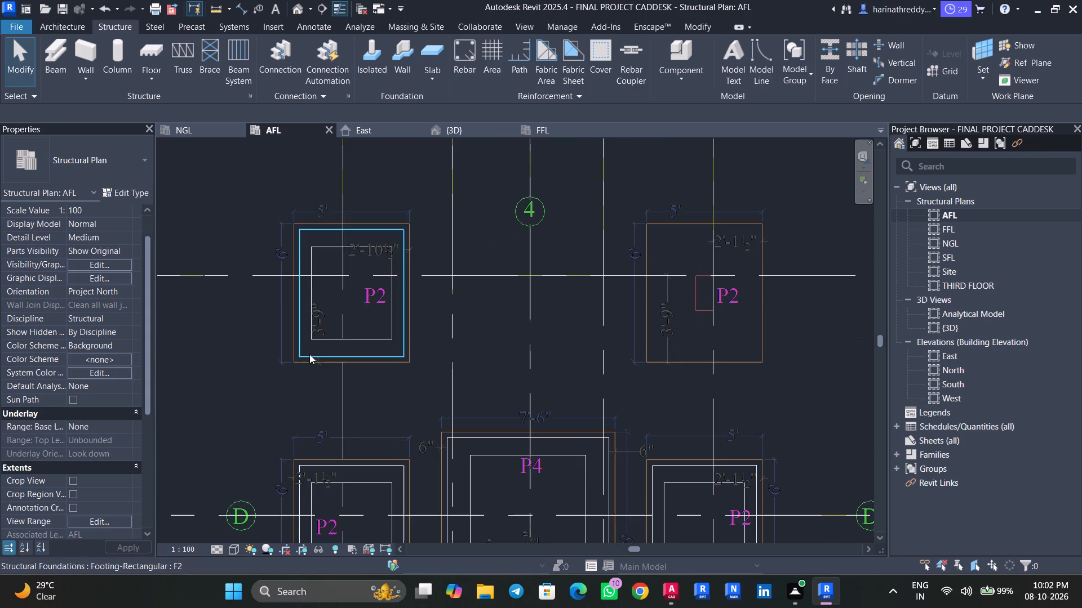
{"action": "left_click", "coordinate": [309, 354]}
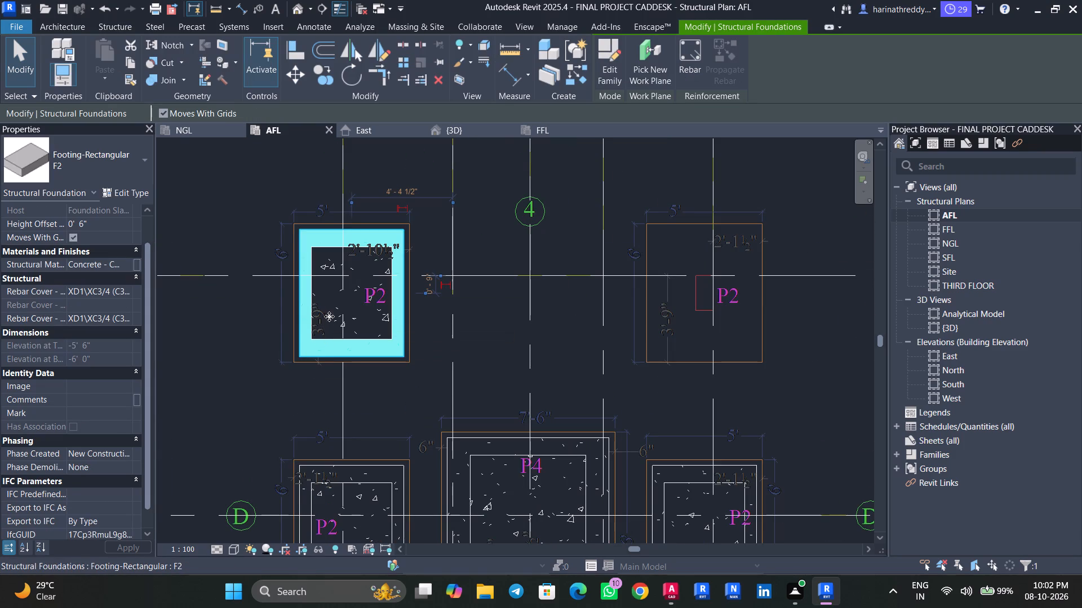
{"action": "scroll", "coordinate": [319, 256], "scroll_direction": "up", "scroll_amount": 6, "text": "ctrl"}
{"action": "scroll", "coordinate": [341, 274], "scroll_direction": "down", "scroll_amount": 1}
{"action": "scroll", "coordinate": [341, 274], "scroll_direction": "up", "scroll_amount": 1}
{"action": "scroll", "coordinate": [341, 274], "scroll_direction": "down", "scroll_amount": 1}
{"action": "scroll", "coordinate": [341, 274], "scroll_direction": "up", "scroll_amount": 2}
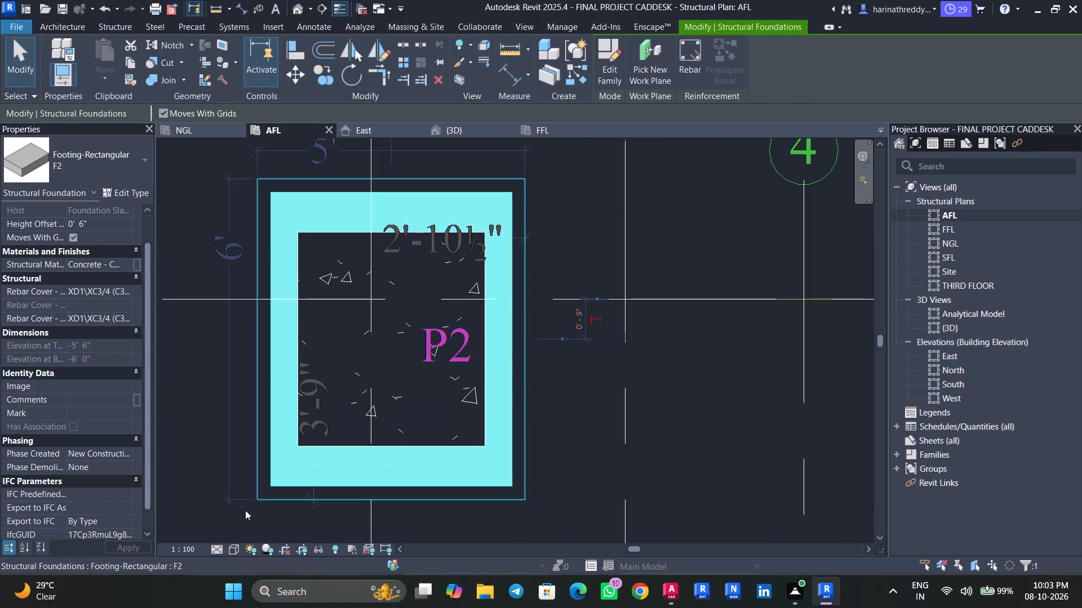
{"action": "key", "text": "Escape"}
{"action": "key", "text": "Escape"}
{"action": "left_click", "coordinate": [314, 398], "text": "ctrl"}
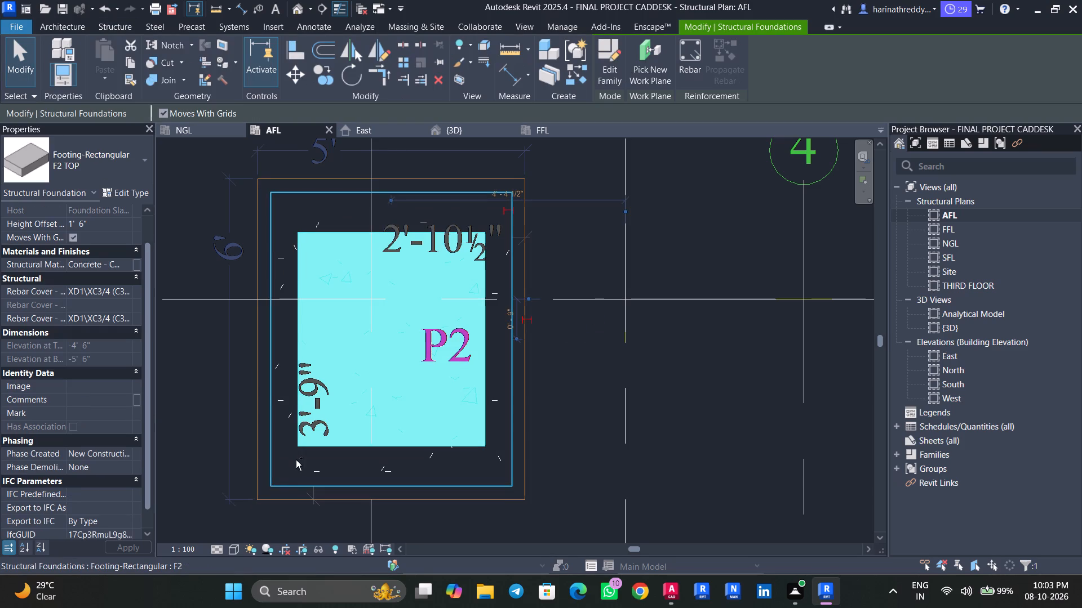
{"action": "left_click", "coordinate": [288, 472], "text": "ctrl"}
{"action": "scroll", "coordinate": [288, 472], "scroll_direction": "down", "scroll_amount": 4}
{"action": "middle_click_drag", "start_coordinate": [554, 464], "coordinate": [503, 428]}
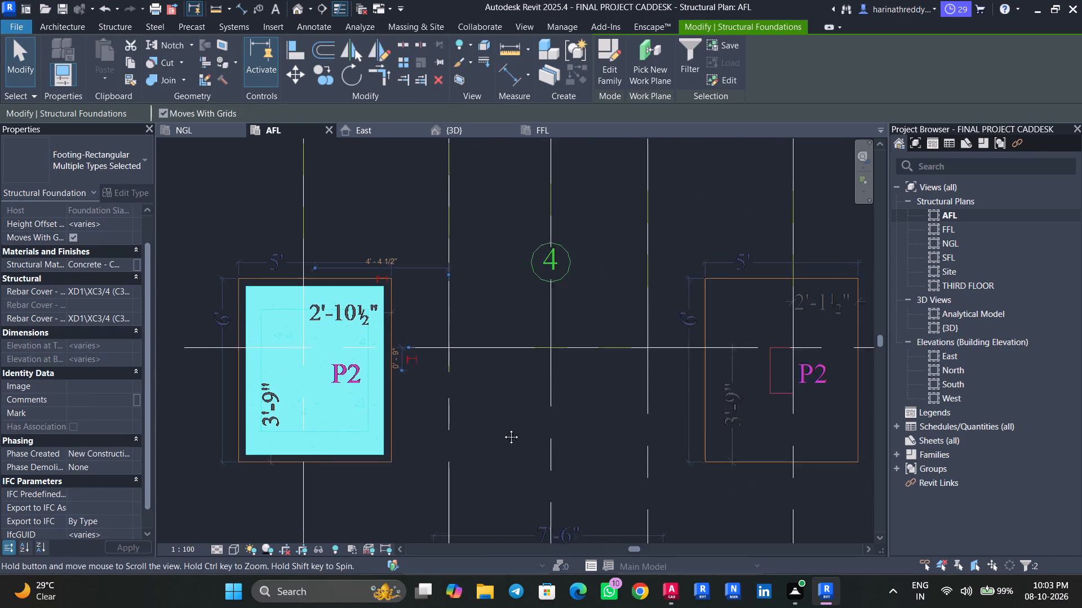
{"action": "middle_click_drag", "start_coordinate": [503, 428], "coordinate": [456, 418]}
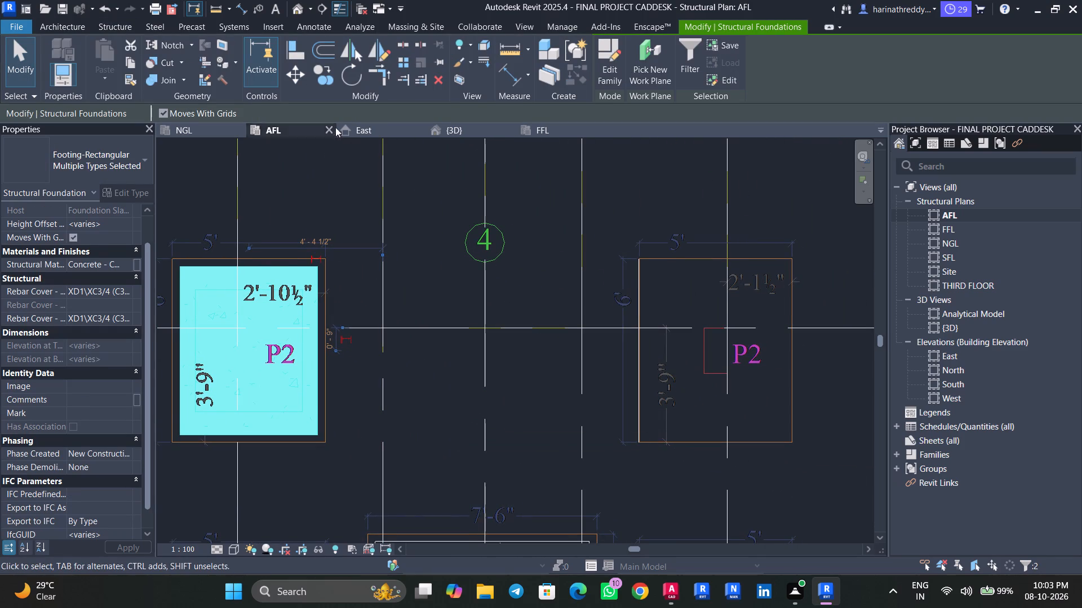
{"action": "left_click", "coordinate": [323, 78]}
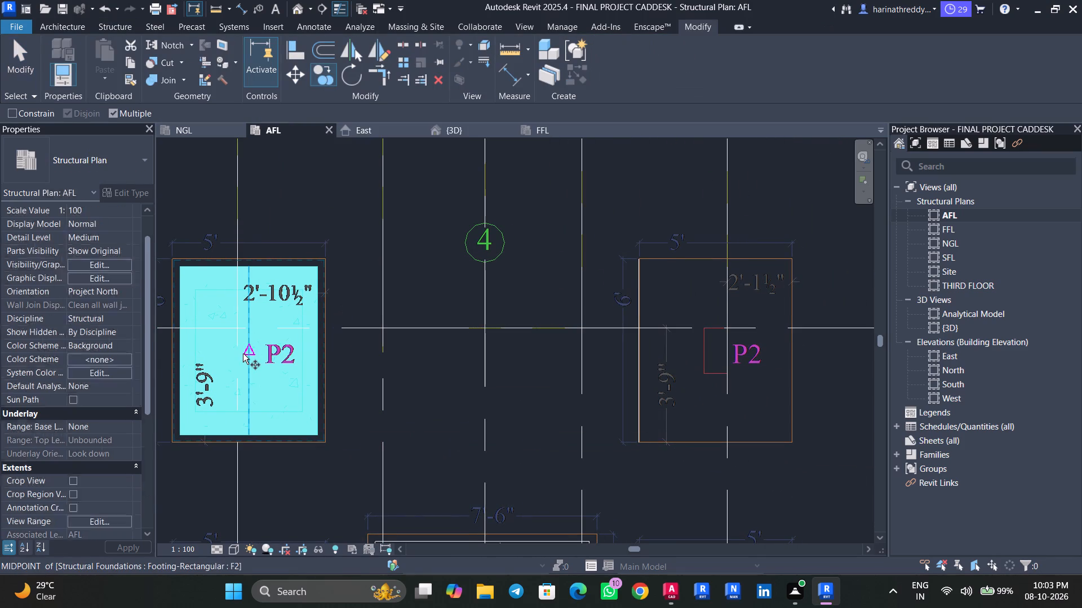
{"action": "left_click", "coordinate": [249, 352]}
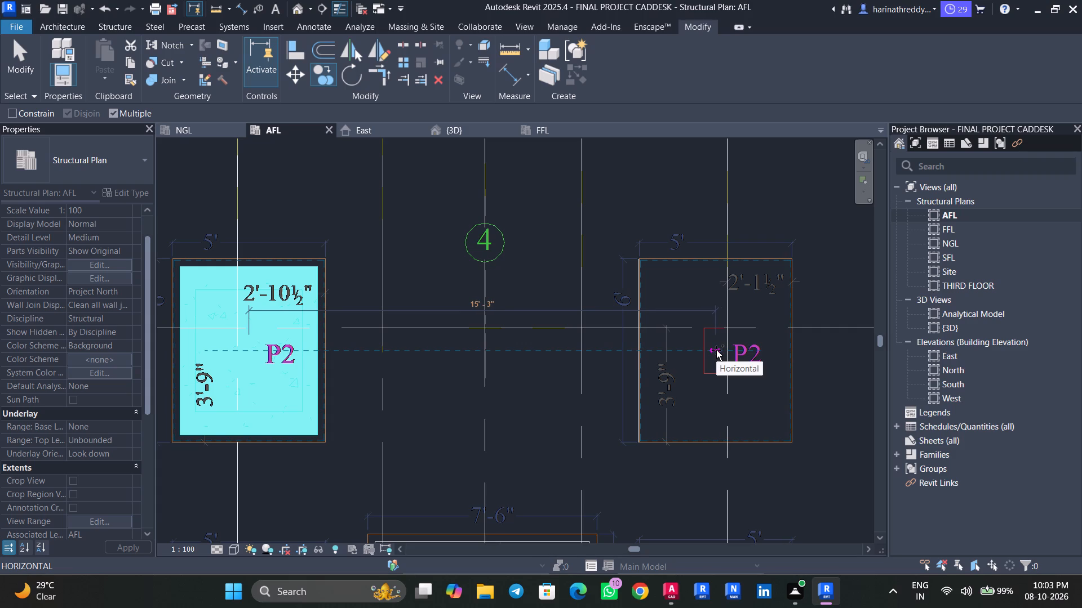
{"action": "left_click", "coordinate": [716, 350]}
{"action": "key", "text": "Escape"}
{"action": "key", "text": "Escape"}
{"action": "key", "text": "Escape"}
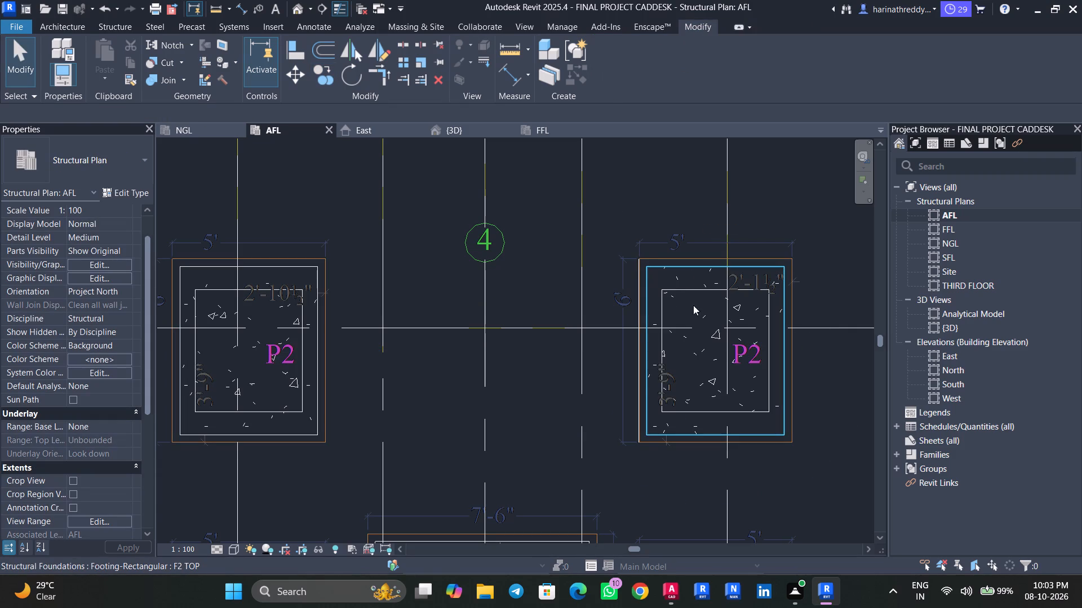
Inspect the stepped footings and the PCC slabs beneath them in the 3D view.
{"action": "scroll", "coordinate": [726, 344], "scroll_direction": "up", "scroll_amount": 5}
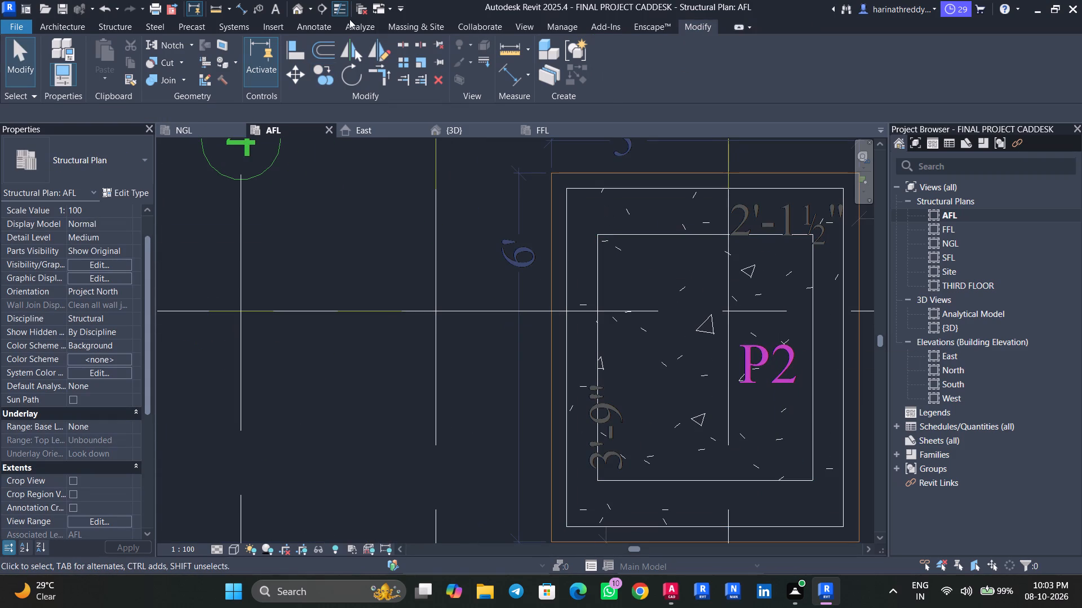
{"action": "left_click", "coordinate": [299, 12]}
{"action": "middle_click_drag", "start_coordinate": [503, 400], "coordinate": [533, 356], "text": "shift"}
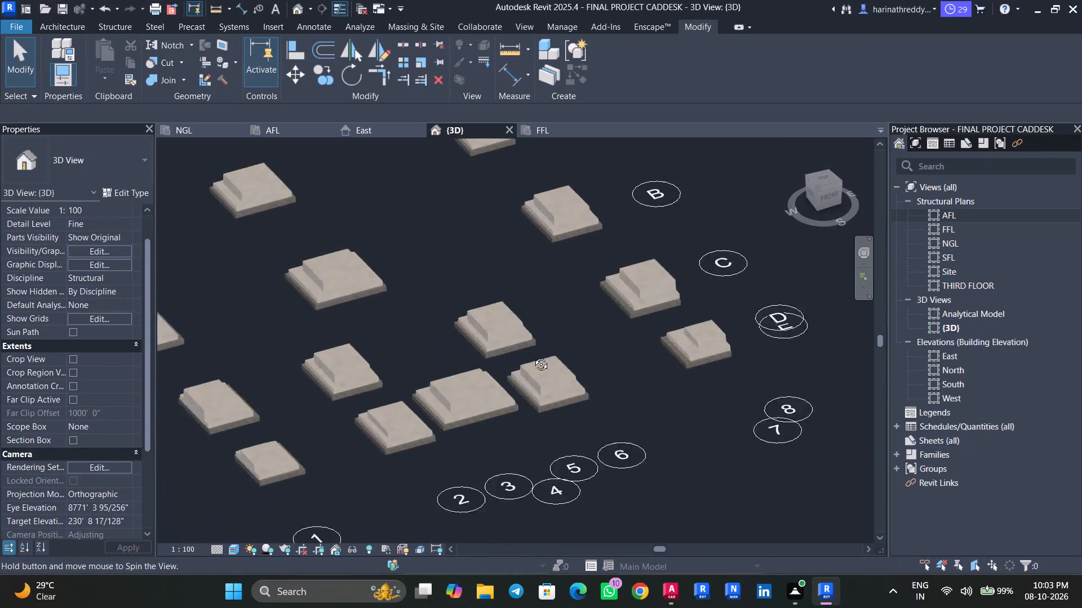
{"action": "middle_click_drag", "start_coordinate": [533, 356], "coordinate": [570, 316], "text": "shift"}
{"action": "scroll", "coordinate": [569, 283], "scroll_direction": "up", "scroll_amount": 9}
{"action": "middle_click_drag", "start_coordinate": [623, 246], "coordinate": [474, 368]}
{"action": "scroll", "coordinate": [513, 333], "scroll_direction": "up", "scroll_amount": 2}
{"action": "scroll", "coordinate": [513, 333], "scroll_direction": "down", "scroll_amount": 1}
{"action": "scroll", "coordinate": [513, 333], "scroll_direction": "up", "scroll_amount": 1}
{"action": "scroll", "coordinate": [513, 333], "scroll_direction": "down", "scroll_amount": 1}
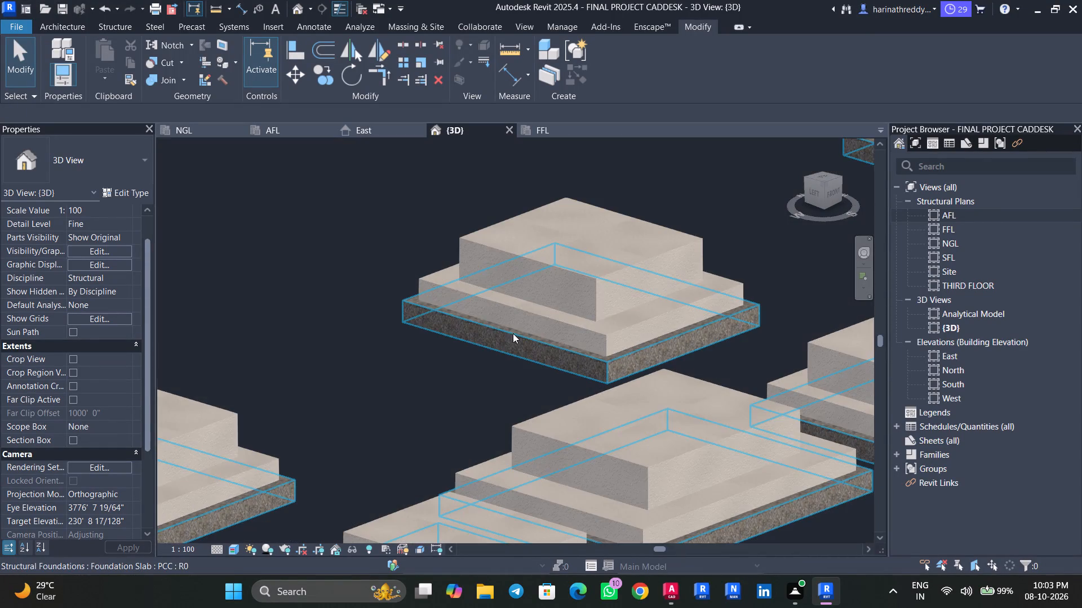
{"action": "left_click", "coordinate": [513, 333]}
{"action": "key", "text": "Escape"}
{"action": "key", "text": "Escape"}
{"action": "middle_click_drag", "start_coordinate": [471, 355], "coordinate": [454, 382], "text": "shift"}
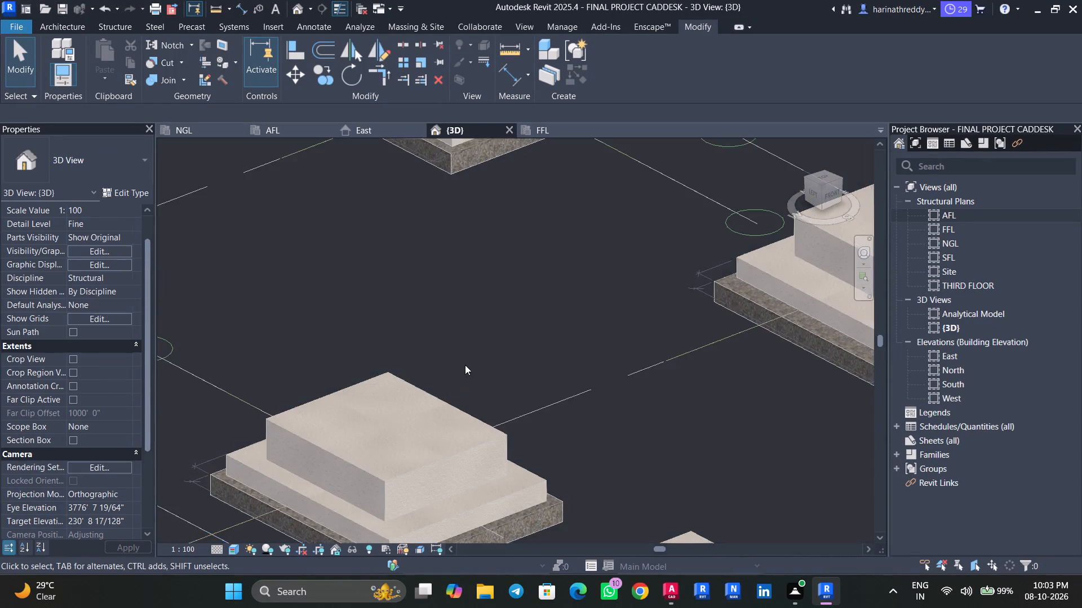
{"action": "scroll", "coordinate": [474, 351], "scroll_direction": "down", "scroll_amount": 13}
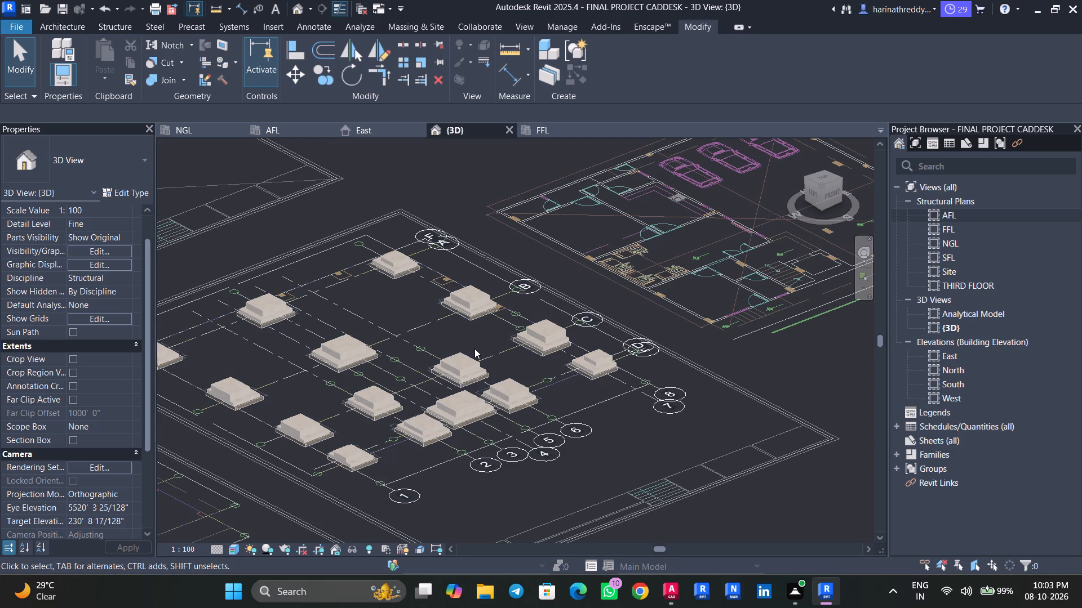
Save the project.
{"action": "key", "text": "ctrl+s"}
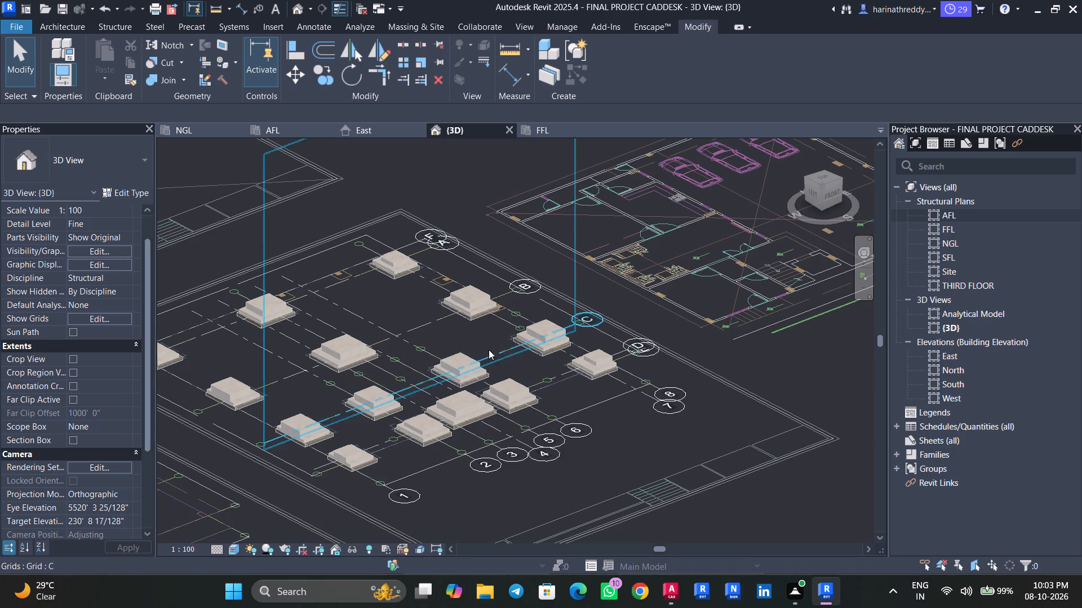
In the AFL plan, measure the gap between the east edges of the F2 footing and the PCC slab at C/6.
{"action": "double_click", "coordinate": [931, 217]}
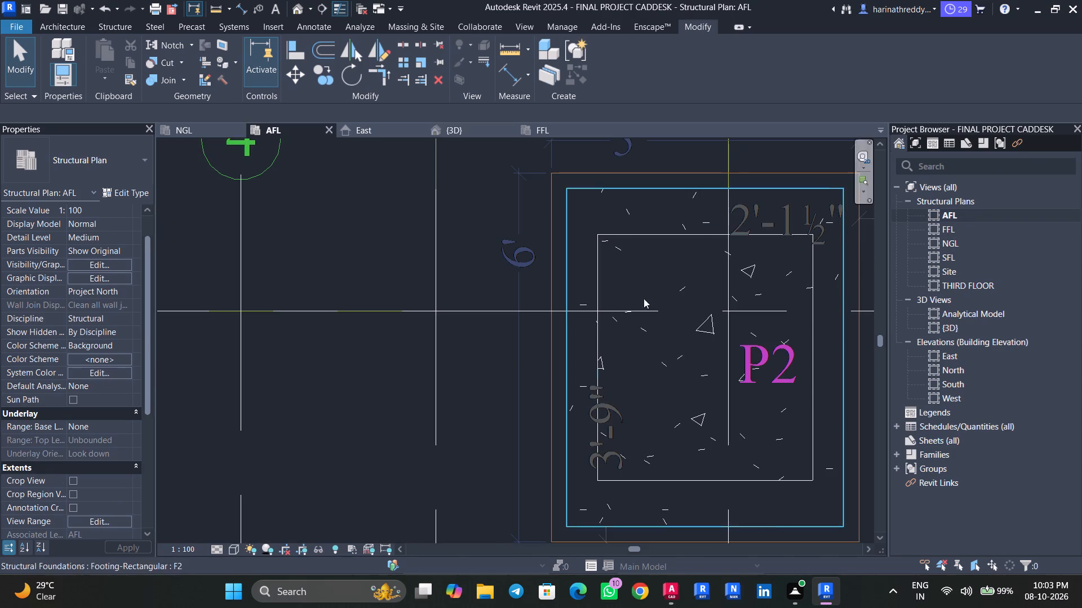
{"action": "scroll", "coordinate": [530, 320], "scroll_direction": "down", "scroll_amount": 13}
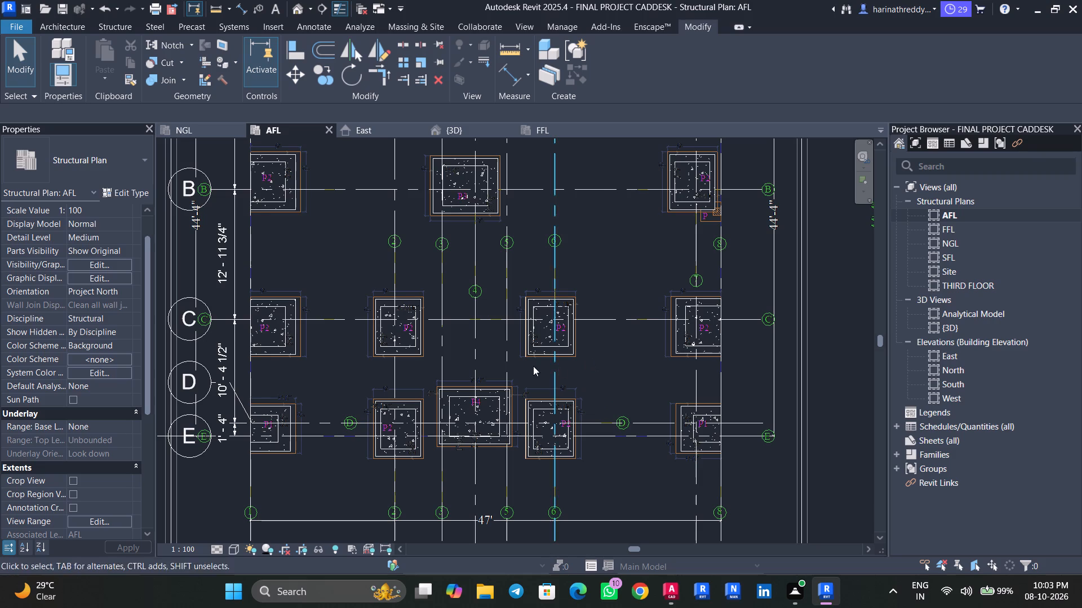
{"action": "left_click", "coordinate": [548, 343]}
{"action": "scroll", "coordinate": [554, 342], "scroll_direction": "up", "scroll_amount": 7}
{"action": "scroll", "coordinate": [554, 342], "scroll_direction": "down", "scroll_amount": 1}
{"action": "scroll", "coordinate": [554, 342], "scroll_direction": "up", "scroll_amount": 6}
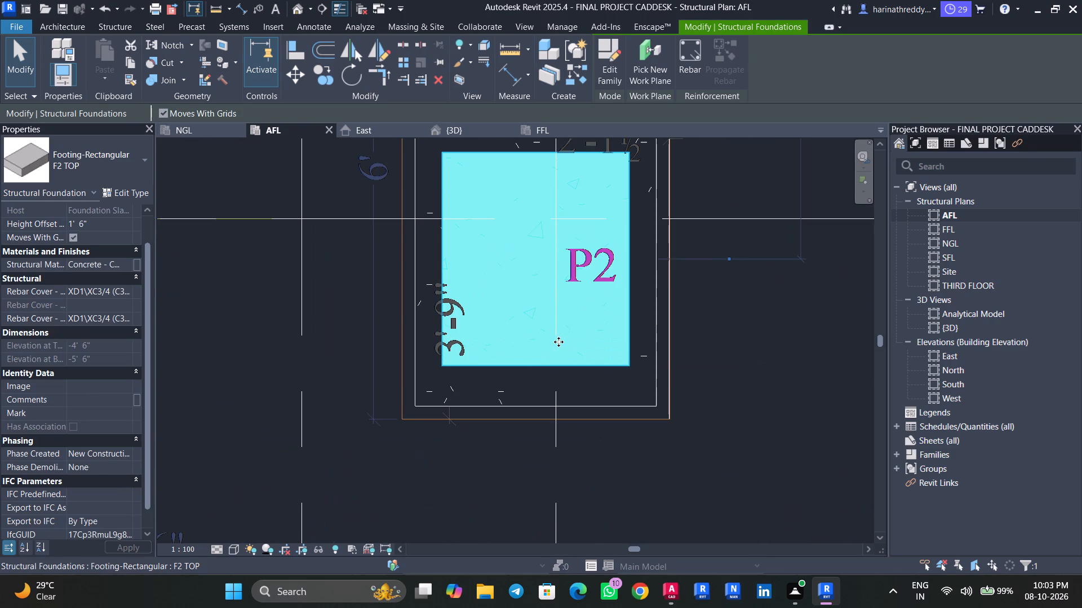
{"action": "key", "text": "Escape"}
{"action": "key", "text": "Escape"}
{"action": "left_click", "coordinate": [561, 383]}
{"action": "middle_click_drag", "start_coordinate": [738, 362], "coordinate": [694, 476]}
{"action": "key", "text": "Escape"}
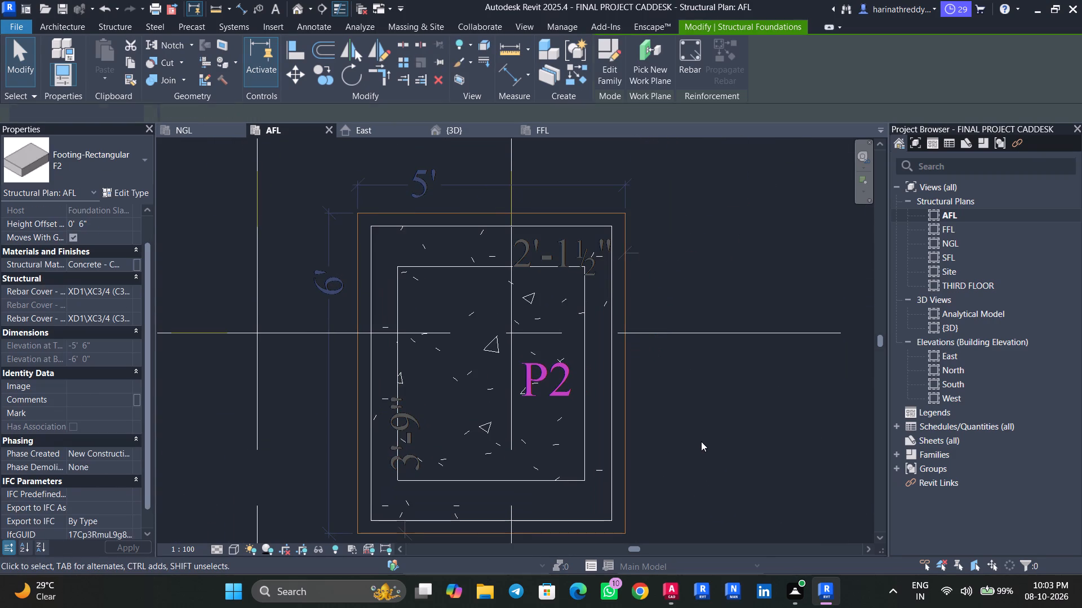
{"action": "key", "text": "Escape"}
{"action": "key", "text": "d"}
{"action": "key", "text": "i"}
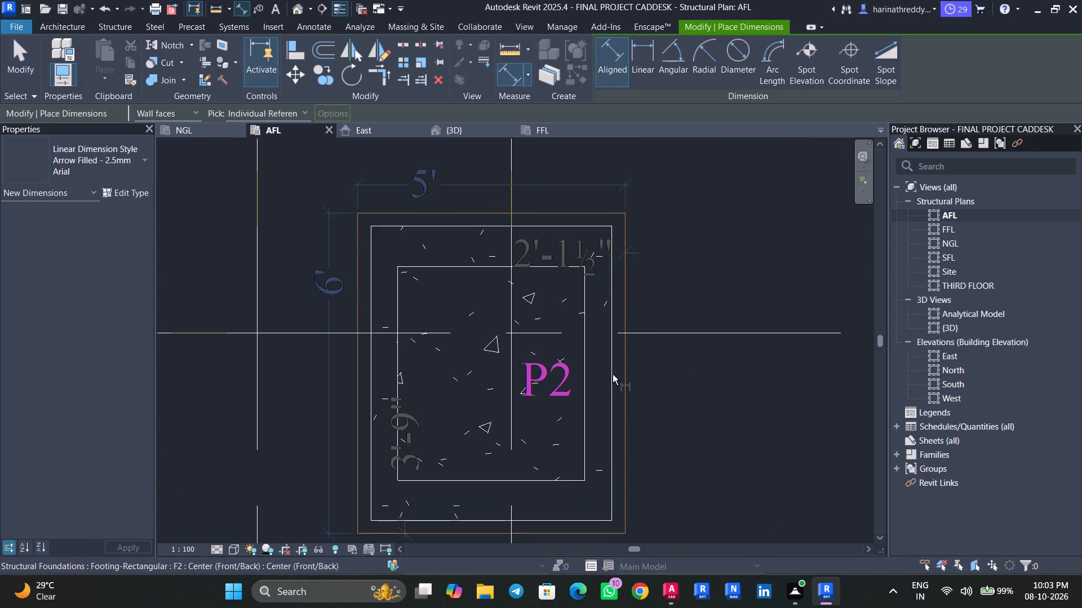
{"action": "left_click", "coordinate": [614, 403]}
{"action": "left_click", "coordinate": [627, 397]}
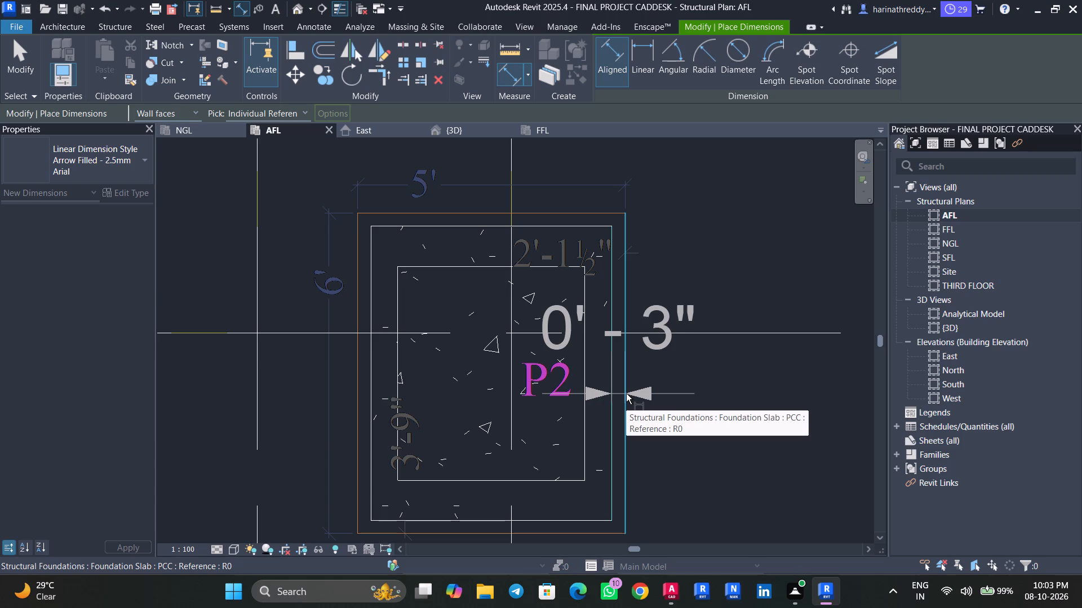
{"action": "key", "text": "Escape"}
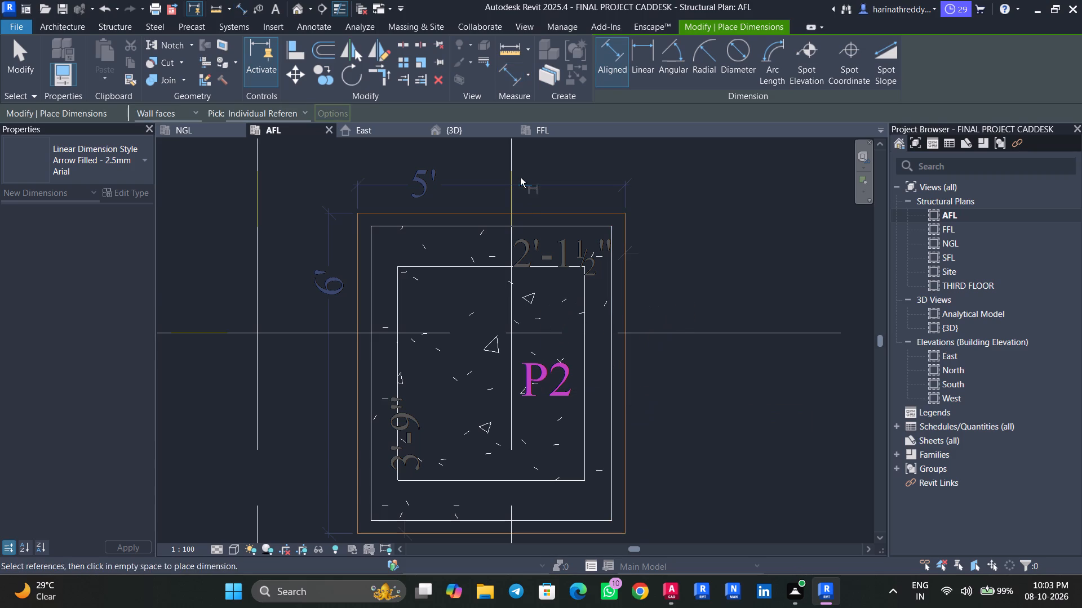
Measure the gaps between the F2 footing and the PCC slab on the north, west and south sides at C/6.
{"action": "left_click", "coordinate": [522, 231]}
{"action": "left_click", "coordinate": [527, 212]}
{"action": "key", "text": "Escape"}
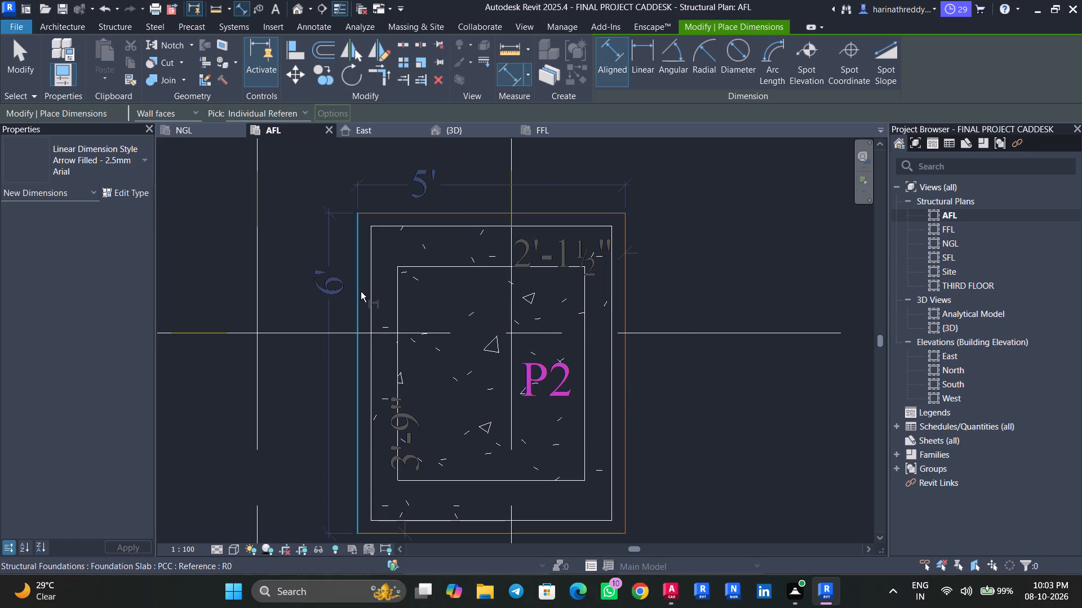
{"action": "left_click", "coordinate": [353, 292]}
{"action": "left_click", "coordinate": [374, 300]}
{"action": "key", "text": "Escape"}
{"action": "middle_click_drag", "start_coordinate": [423, 319], "coordinate": [446, 205]}
{"action": "left_click", "coordinate": [441, 421]}
{"action": "left_click", "coordinate": [444, 404]}
{"action": "key", "text": "Escape"}
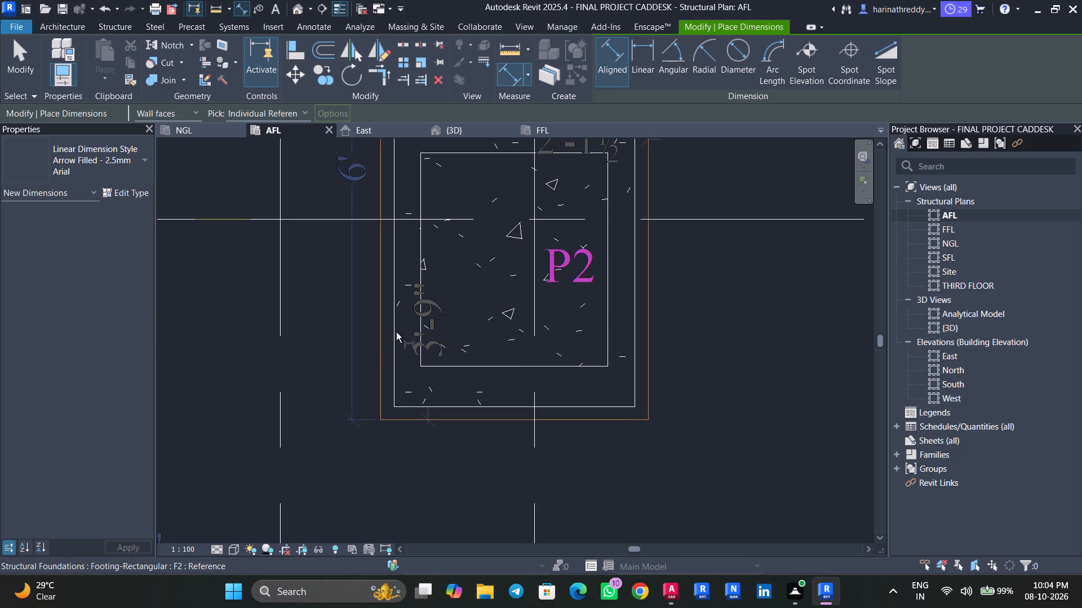
Measure the gaps between the F2 top step and the F2 footing on all four sides at C/6.
{"action": "left_click", "coordinate": [396, 332]}
{"action": "left_click", "coordinate": [422, 343]}
{"action": "middle_click_drag", "start_coordinate": [422, 343], "coordinate": [407, 446]}
{"action": "key", "text": "Escape"}
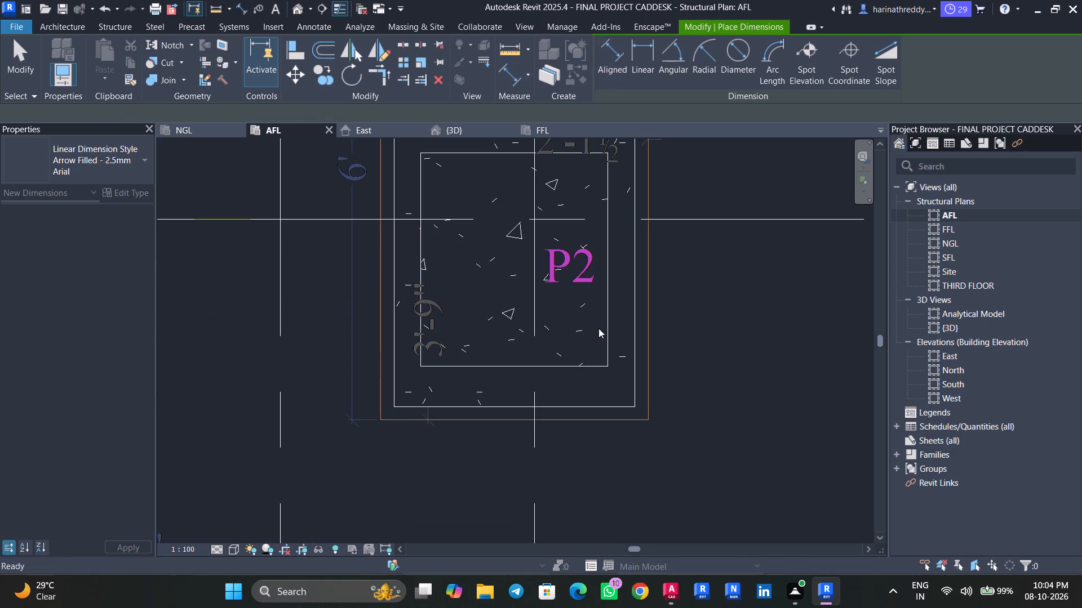
{"action": "left_click", "coordinate": [599, 327]}
{"action": "left_click", "coordinate": [605, 329]}
{"action": "left_click", "coordinate": [633, 339]}
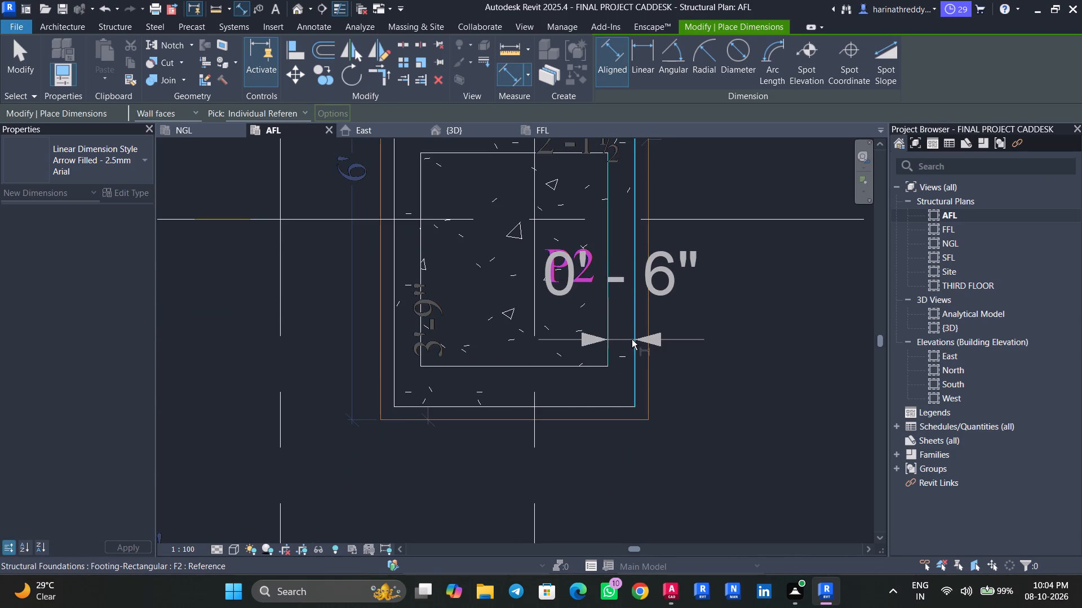
{"action": "key", "text": "Escape"}
{"action": "left_click", "coordinate": [525, 365]}
{"action": "left_click", "coordinate": [508, 408]}
{"action": "scroll", "coordinate": [508, 408], "scroll_direction": "down", "scroll_amount": 5}
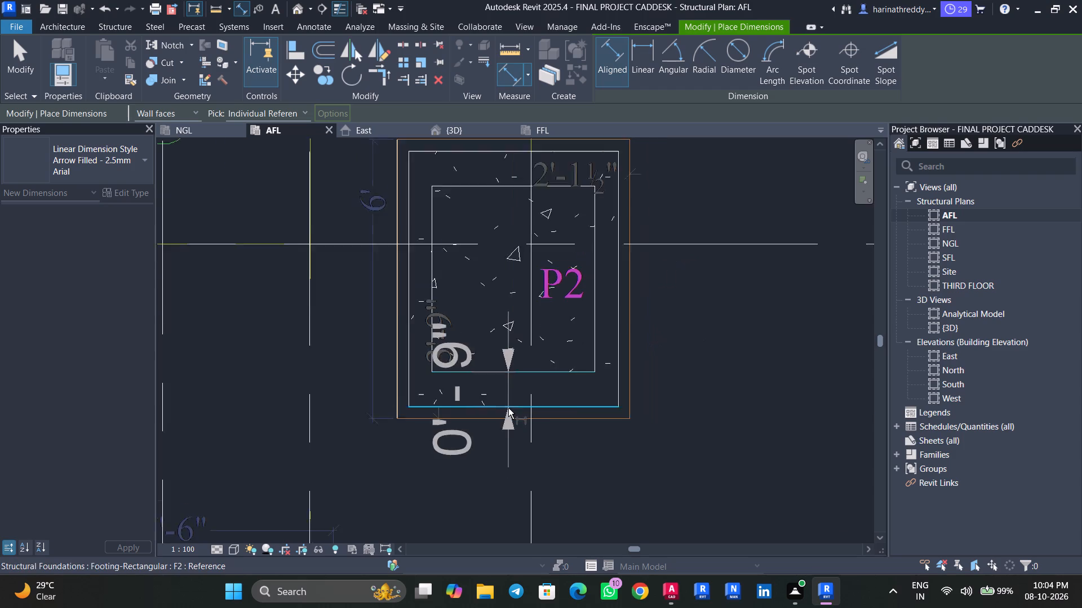
{"action": "key", "text": "Escape"}
{"action": "middle_click_drag", "start_coordinate": [482, 262], "coordinate": [468, 456]}
{"action": "left_click", "coordinate": [478, 350]}
{"action": "left_click", "coordinate": [487, 310]}
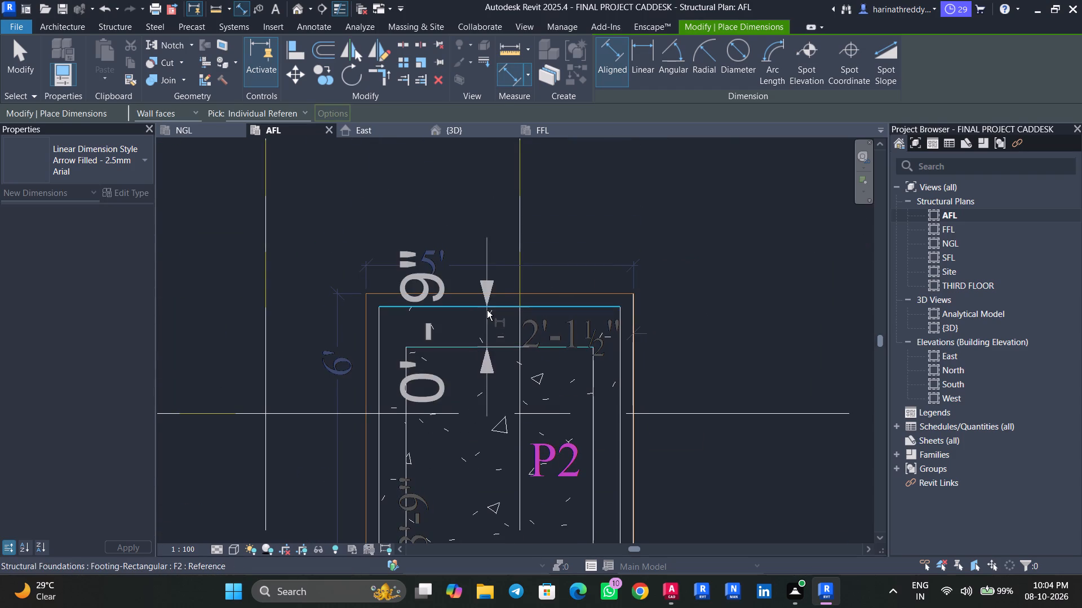
{"action": "key", "text": "Escape"}
{"action": "key", "text": "Escape"}
{"action": "key", "text": "Escape"}
{"action": "key", "text": "Escape"}
Look over the placed footings along grids B to E in the AFL plan.
{"action": "scroll", "coordinate": [350, 294], "scroll_direction": "down", "scroll_amount": 9}
{"action": "scroll", "coordinate": [350, 294], "scroll_direction": "up", "scroll_amount": 1}
{"action": "scroll", "coordinate": [350, 294], "scroll_direction": "down", "scroll_amount": 2}
{"action": "scroll", "coordinate": [350, 294], "scroll_direction": "up", "scroll_amount": 1}
{"action": "middle_click_drag", "start_coordinate": [484, 358], "coordinate": [510, 342]}
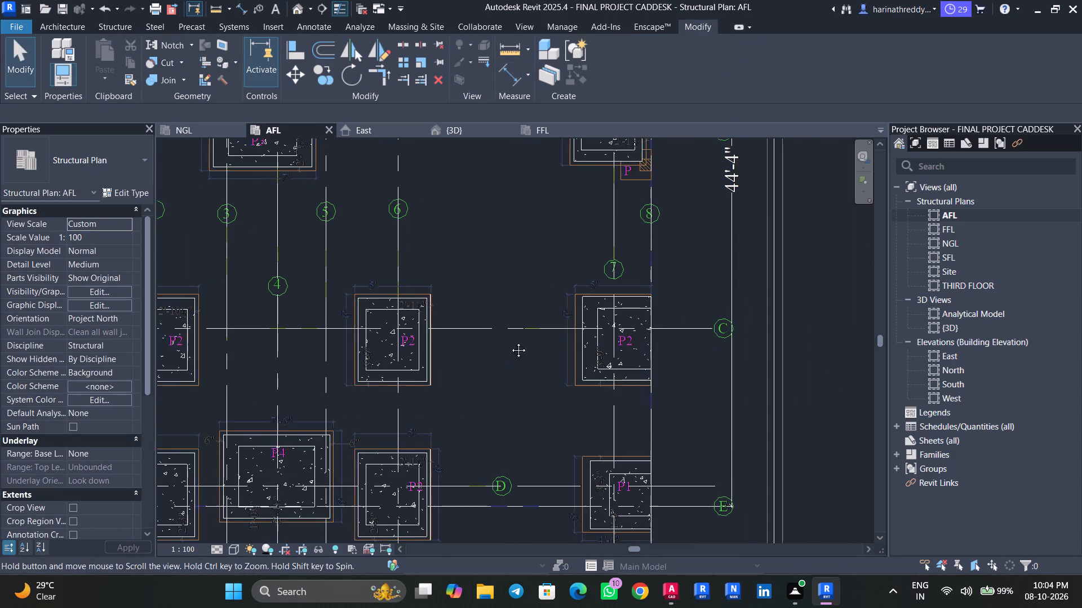
{"action": "middle_click_drag", "start_coordinate": [510, 342], "coordinate": [531, 333]}
{"action": "scroll", "coordinate": [533, 333], "scroll_direction": "up", "scroll_amount": 3}
{"action": "scroll", "coordinate": [533, 333], "scroll_direction": "down", "scroll_amount": 3}
{"action": "middle_click_drag", "start_coordinate": [327, 204], "coordinate": [505, 386]}
{"action": "middle_click_drag", "start_coordinate": [345, 301], "coordinate": [347, 305]}
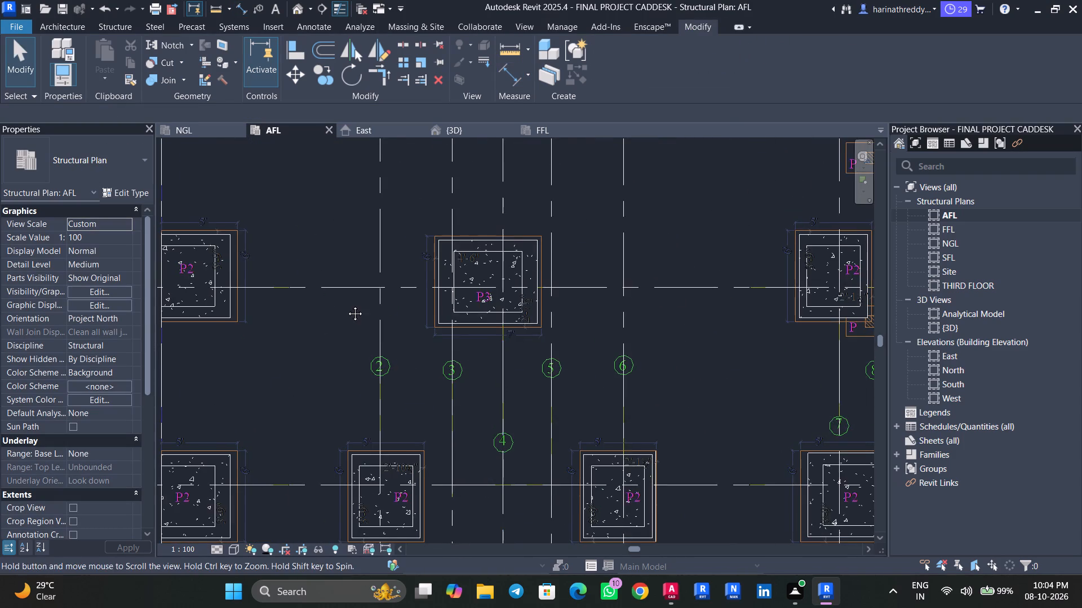
{"action": "middle_click_drag", "start_coordinate": [347, 305], "coordinate": [419, 390]}
{"action": "scroll", "coordinate": [400, 342], "scroll_direction": "down", "scroll_amount": 5}
Save the project.
{"action": "key", "text": "ctrl+s"}
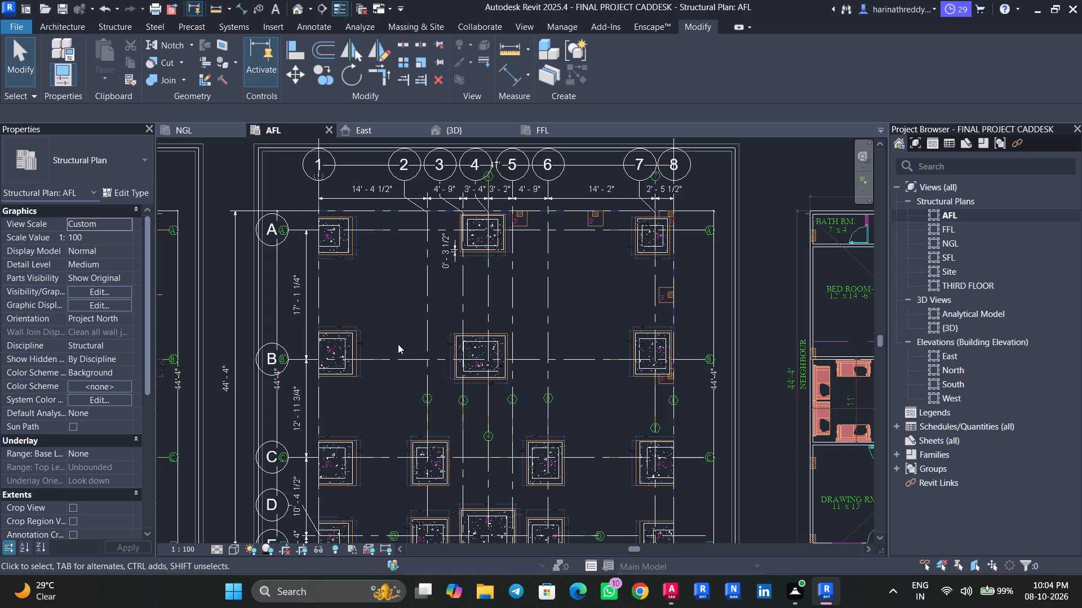
Review the stepped footings against their P1 to P4 pit outlines from grid A down to grid D.
{"action": "scroll", "coordinate": [508, 241], "scroll_direction": "up", "scroll_amount": 1}
{"action": "scroll", "coordinate": [508, 241], "scroll_direction": "down", "scroll_amount": 1}
{"action": "scroll", "coordinate": [508, 241], "scroll_direction": "up", "scroll_amount": 4}
{"action": "scroll", "coordinate": [502, 254], "scroll_direction": "down", "scroll_amount": 1}
{"action": "scroll", "coordinate": [502, 254], "scroll_direction": "up", "scroll_amount": 1}
{"action": "scroll", "coordinate": [502, 254], "scroll_direction": "down", "scroll_amount": 1}
{"action": "scroll", "coordinate": [502, 254], "scroll_direction": "up", "scroll_amount": 1}
{"action": "middle_click_drag", "start_coordinate": [588, 281], "coordinate": [502, 373]}
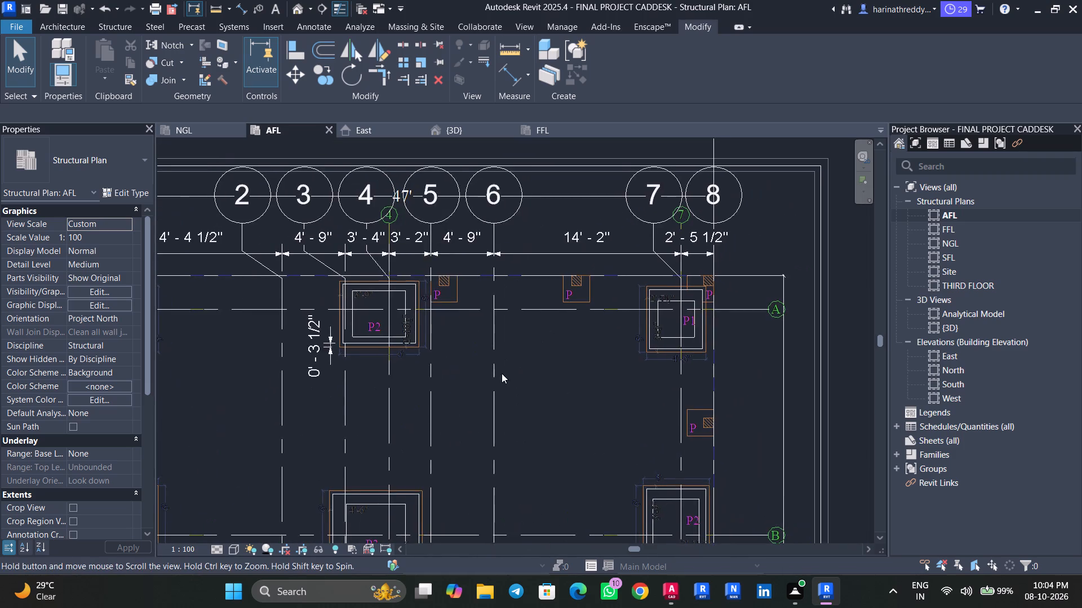
{"action": "scroll", "coordinate": [546, 395], "scroll_direction": "up", "scroll_amount": 1}
{"action": "middle_click_drag", "start_coordinate": [546, 395], "coordinate": [520, 292]}
{"action": "scroll", "coordinate": [520, 292], "scroll_direction": "up", "scroll_amount": 1}
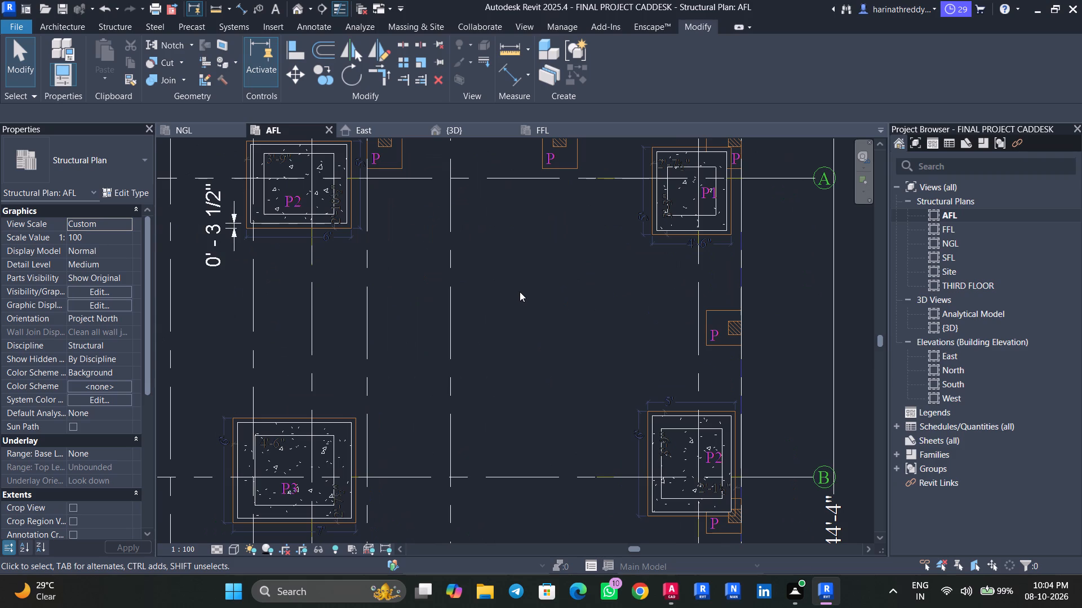
{"action": "middle_click_drag", "start_coordinate": [570, 346], "coordinate": [573, 243]}
{"action": "middle_click_drag", "start_coordinate": [555, 473], "coordinate": [508, 266]}
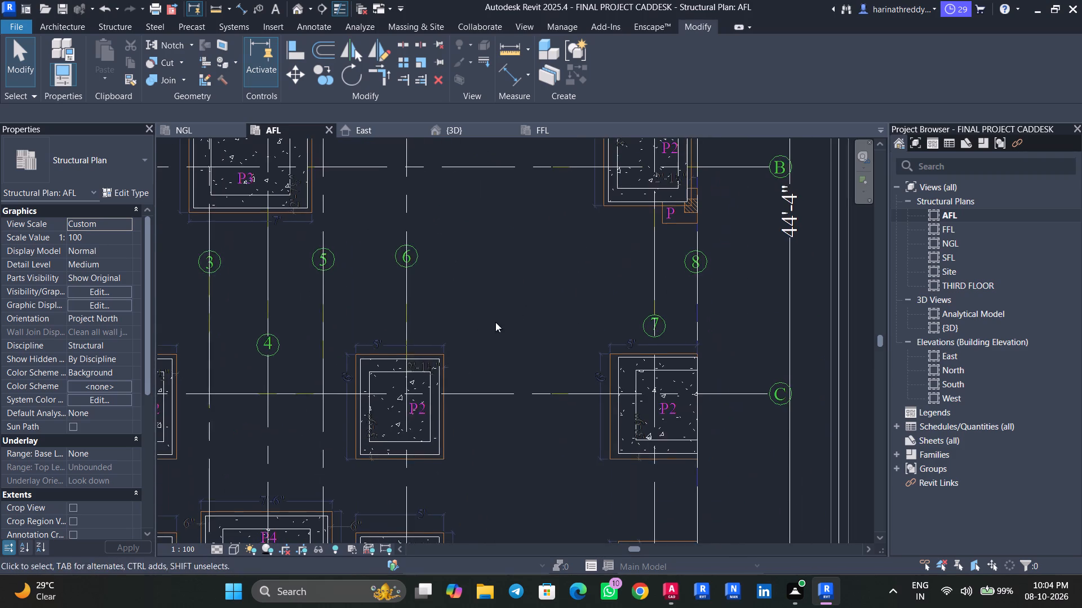
{"action": "middle_click_drag", "start_coordinate": [491, 344], "coordinate": [512, 251]}
{"action": "middle_click_drag", "start_coordinate": [499, 400], "coordinate": [537, 233]}
{"action": "scroll", "coordinate": [542, 314], "scroll_direction": "up", "scroll_amount": 1}
{"action": "scroll", "coordinate": [542, 314], "scroll_direction": "down", "scroll_amount": 2}
{"action": "scroll", "coordinate": [542, 314], "scroll_direction": "up", "scroll_amount": 2}
{"action": "middle_click_drag", "start_coordinate": [540, 268], "coordinate": [657, 440]}
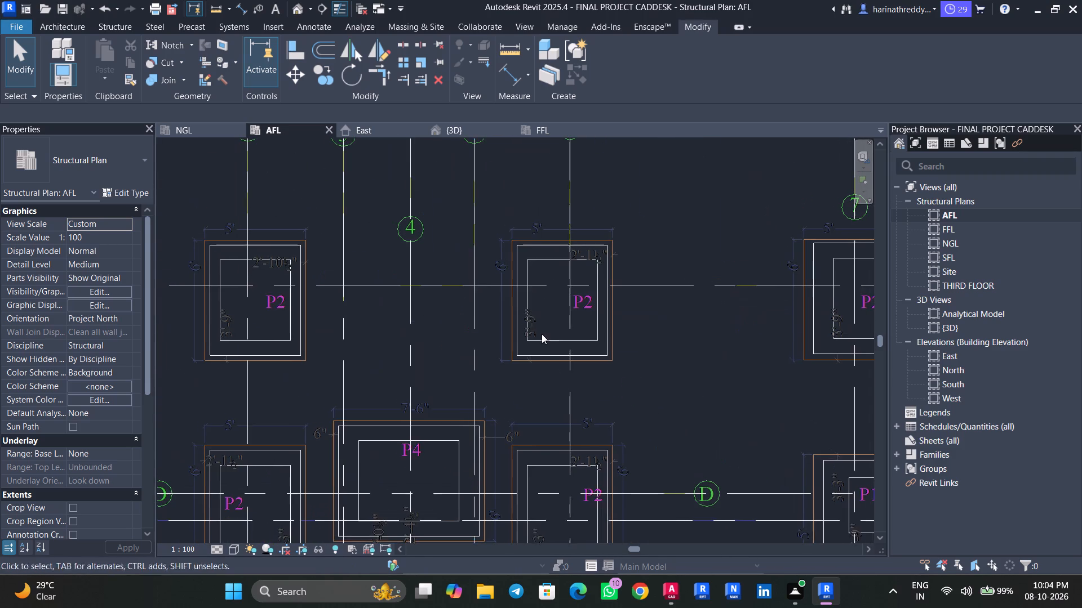
{"action": "middle_click_drag", "start_coordinate": [416, 337], "coordinate": [545, 462]}
{"action": "middle_click_drag", "start_coordinate": [453, 333], "coordinate": [566, 463]}
{"action": "scroll", "coordinate": [417, 381], "scroll_direction": "down", "scroll_amount": 9}
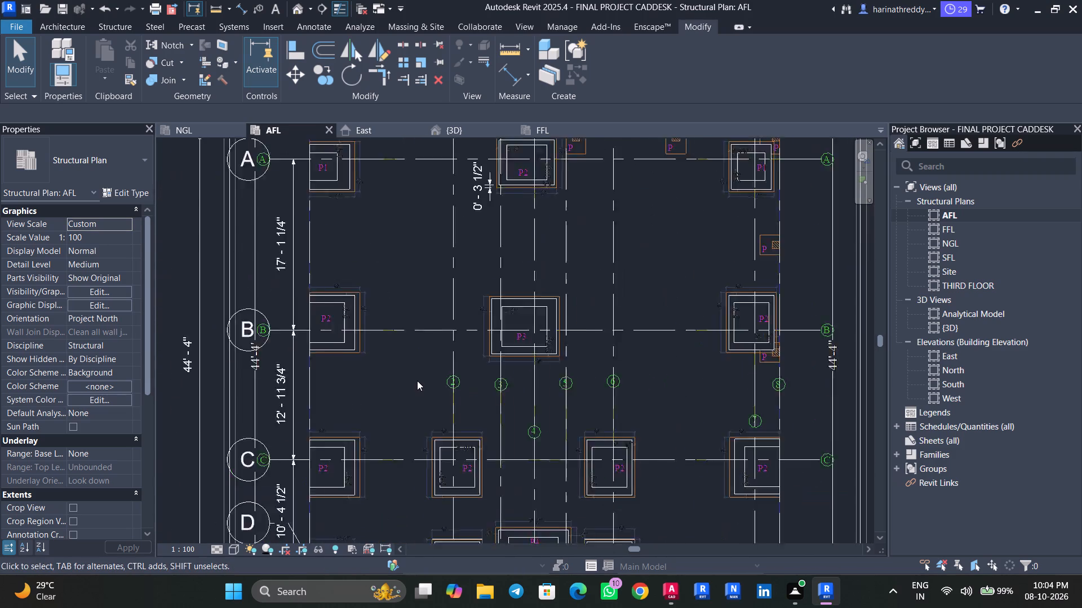
Examine the column layout drawing beside the footing plan and the pit sizes note, returning to the grid A footings.
{"action": "scroll", "coordinate": [417, 381], "scroll_direction": "down", "scroll_amount": 2}
{"action": "middle_click_drag", "start_coordinate": [212, 399], "coordinate": [403, 388]}
{"action": "scroll", "coordinate": [223, 377], "scroll_direction": "up", "scroll_amount": 12}
{"action": "scroll", "coordinate": [288, 360], "scroll_direction": "down", "scroll_amount": 1}
{"action": "scroll", "coordinate": [290, 359], "scroll_direction": "up", "scroll_amount": 1}
{"action": "scroll", "coordinate": [291, 358], "scroll_direction": "down", "scroll_amount": 1}
{"action": "scroll", "coordinate": [294, 357], "scroll_direction": "up", "scroll_amount": 2}
{"action": "middle_click_drag", "start_coordinate": [330, 336], "coordinate": [336, 429]}
{"action": "scroll", "coordinate": [347, 386], "scroll_direction": "down", "scroll_amount": 2}
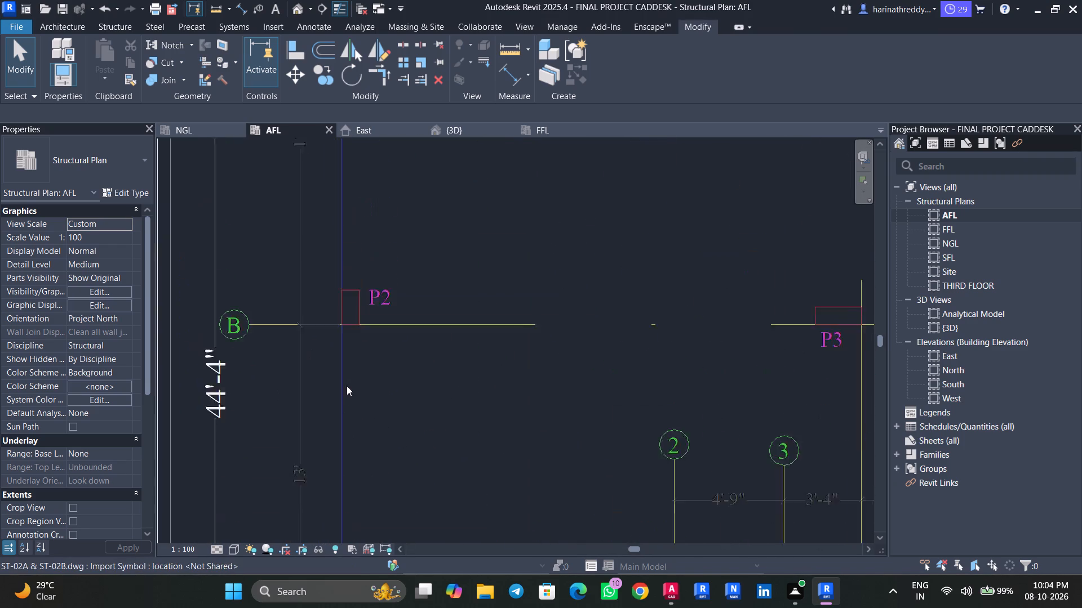
{"action": "middle_click_drag", "start_coordinate": [411, 339], "coordinate": [307, 441]}
{"action": "scroll", "coordinate": [317, 396], "scroll_direction": "down", "scroll_amount": 9}
{"action": "scroll", "coordinate": [317, 396], "scroll_direction": "up", "scroll_amount": 9}
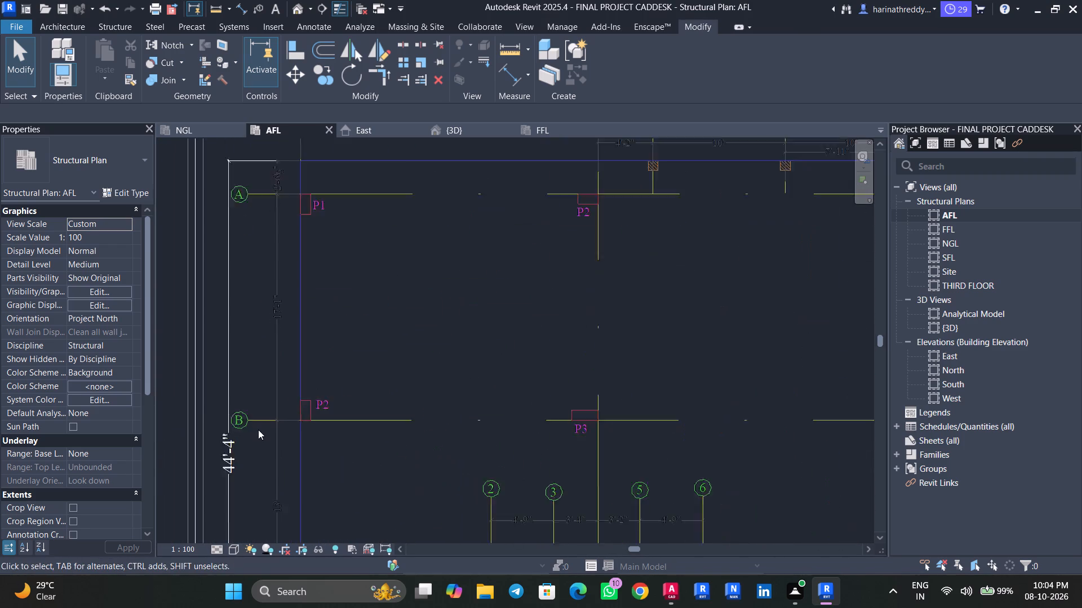
{"action": "scroll", "coordinate": [258, 430], "scroll_direction": "up", "scroll_amount": 2}
{"action": "middle_click_drag", "start_coordinate": [455, 307], "coordinate": [400, 520]}
{"action": "scroll", "coordinate": [378, 416], "scroll_direction": "down", "scroll_amount": 8}
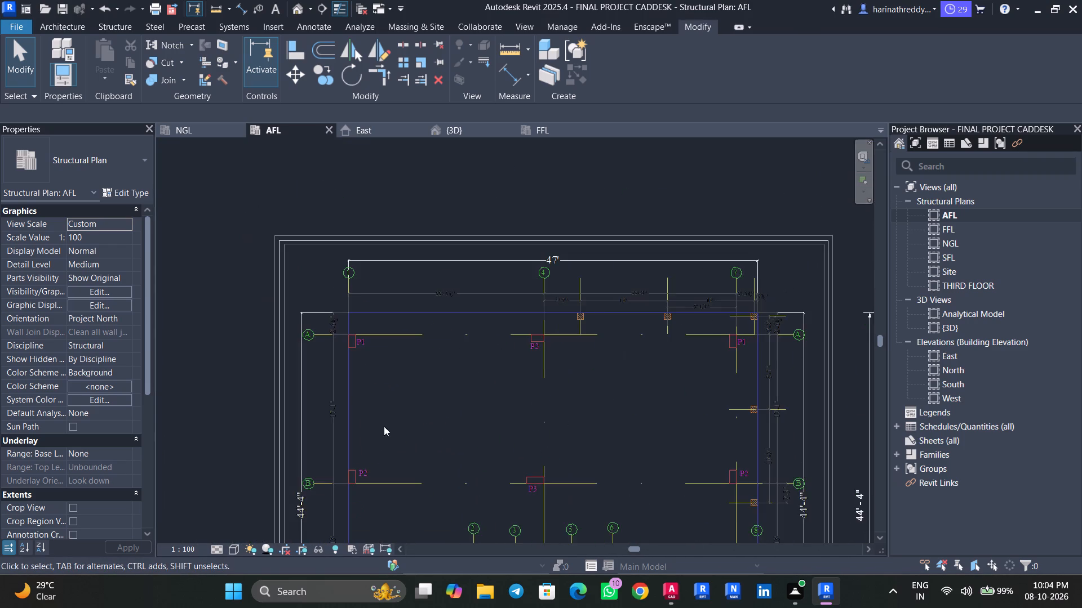
{"action": "middle_click_drag", "start_coordinate": [454, 444], "coordinate": [316, 341]}
{"action": "scroll", "coordinate": [343, 391], "scroll_direction": "down", "scroll_amount": 4}
{"action": "scroll", "coordinate": [243, 267], "scroll_direction": "up", "scroll_amount": 1}
{"action": "scroll", "coordinate": [243, 267], "scroll_direction": "down", "scroll_amount": 1}
{"action": "scroll", "coordinate": [243, 267], "scroll_direction": "up", "scroll_amount": 5}
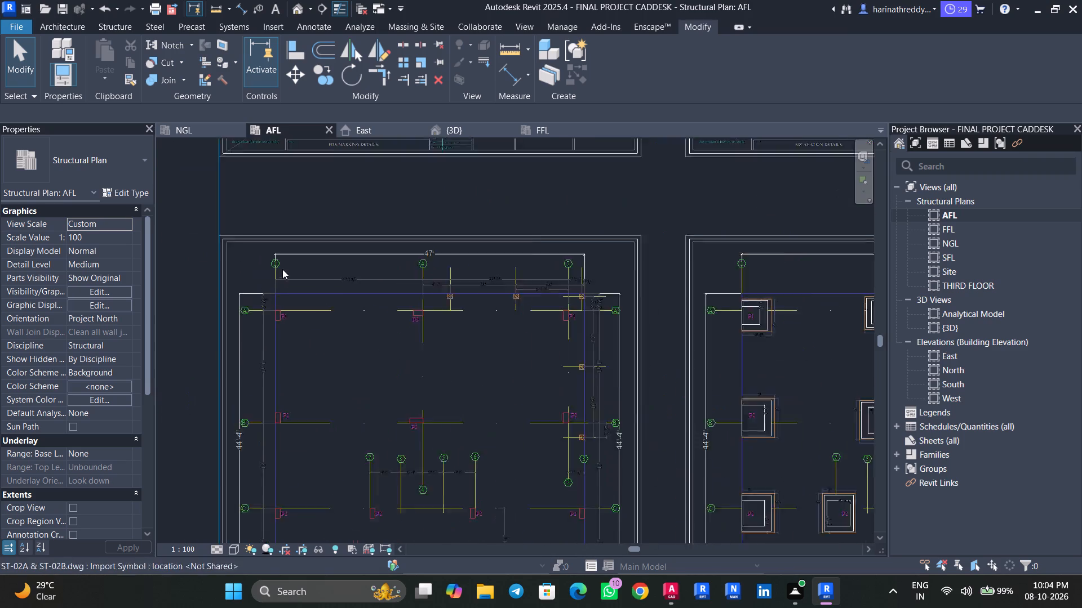
{"action": "scroll", "coordinate": [282, 269], "scroll_direction": "up", "scroll_amount": 4}
{"action": "middle_click_drag", "start_coordinate": [413, 345], "coordinate": [138, 356]}
{"action": "scroll", "coordinate": [138, 356], "scroll_direction": "down", "scroll_amount": 3}
{"action": "scroll", "coordinate": [265, 382], "scroll_direction": "up", "scroll_amount": 1}
{"action": "scroll", "coordinate": [265, 382], "scroll_direction": "down", "scroll_amount": 9}
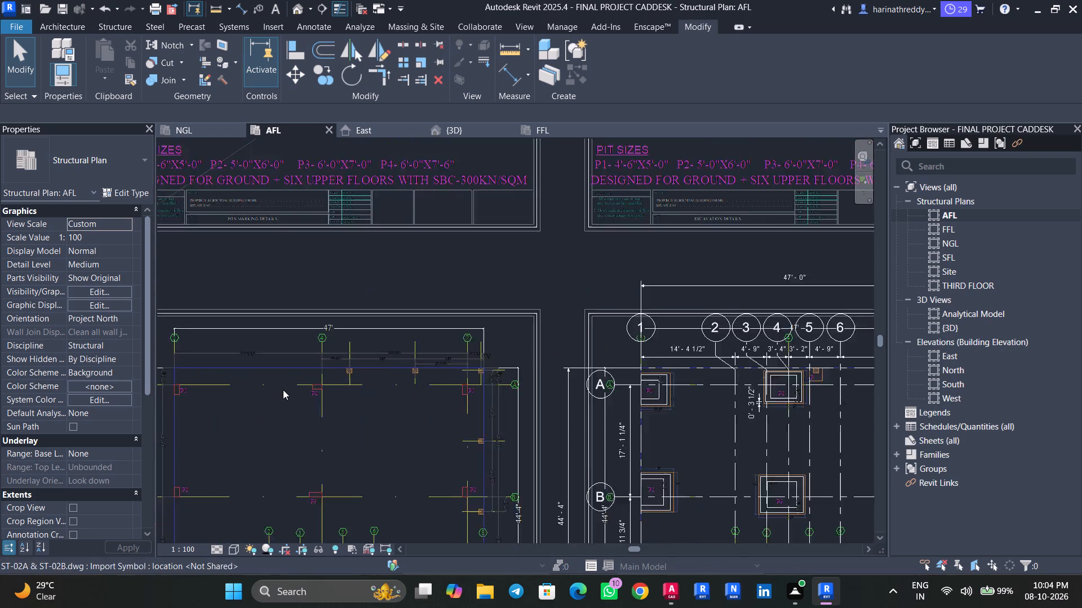
{"action": "scroll", "coordinate": [283, 390], "scroll_direction": "down", "scroll_amount": 2}
{"action": "scroll", "coordinate": [505, 396], "scroll_direction": "up", "scroll_amount": 9}
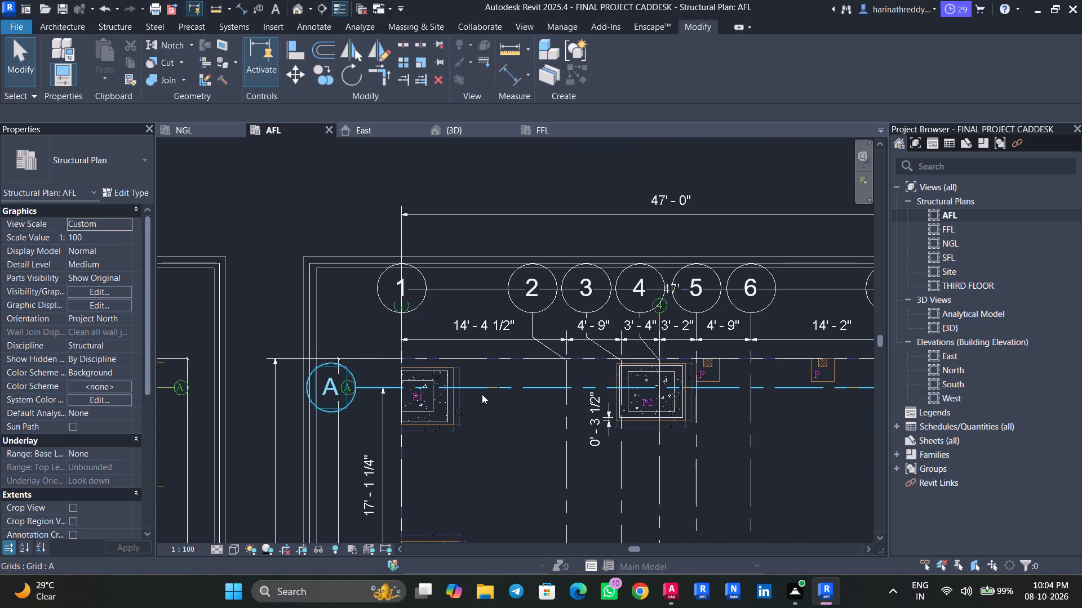
{"action": "scroll", "coordinate": [489, 400], "scroll_direction": "down", "scroll_amount": 5}
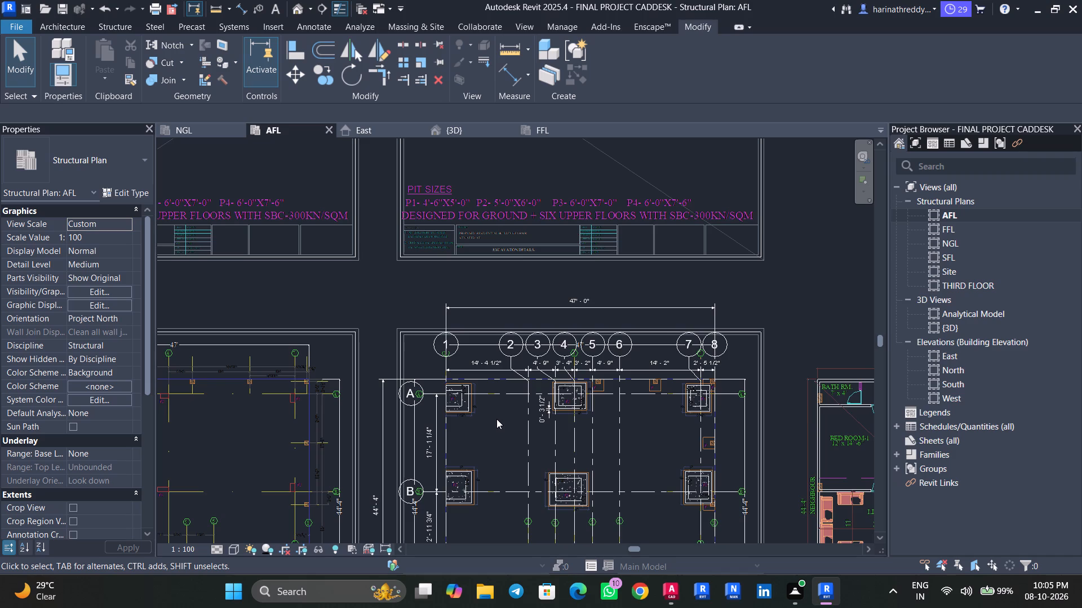
Examine the small P pit at grid 5, beside the P2 footing at A/4.
{"action": "scroll", "coordinate": [506, 421], "scroll_direction": "up", "scroll_amount": 3}
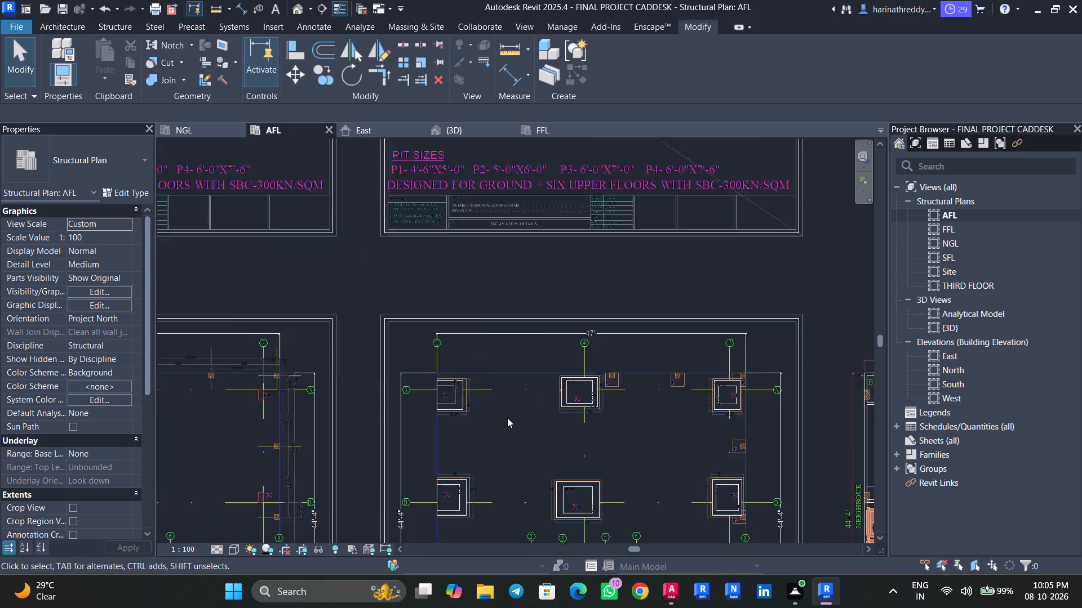
{"action": "scroll", "coordinate": [507, 418], "scroll_direction": "up", "scroll_amount": 5}
{"action": "middle_click_drag", "start_coordinate": [507, 418], "coordinate": [365, 457]}
{"action": "scroll", "coordinate": [364, 457], "scroll_direction": "up", "scroll_amount": 1}
{"action": "scroll", "coordinate": [694, 358], "scroll_direction": "up", "scroll_amount": 8}
{"action": "middle_click", "coordinate": [694, 357]}
{"action": "middle_click_drag", "start_coordinate": [694, 357], "coordinate": [688, 357]}
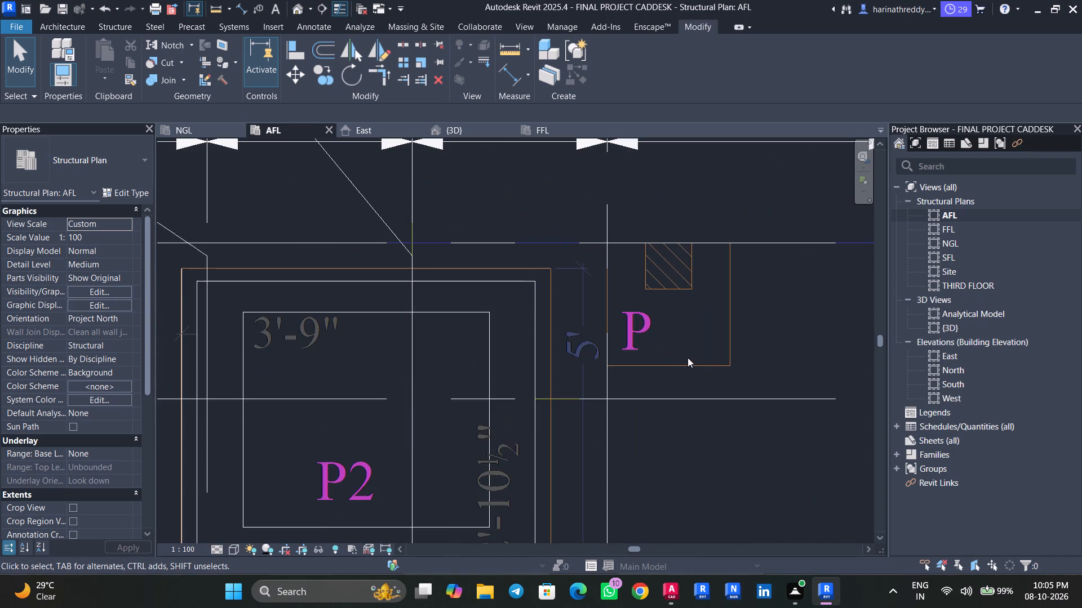
{"action": "middle_click_drag", "start_coordinate": [688, 357], "coordinate": [540, 369]}
{"action": "scroll", "coordinate": [583, 377], "scroll_direction": "up", "scroll_amount": 4}
{"action": "scroll", "coordinate": [514, 370], "scroll_direction": "up", "scroll_amount": 11}
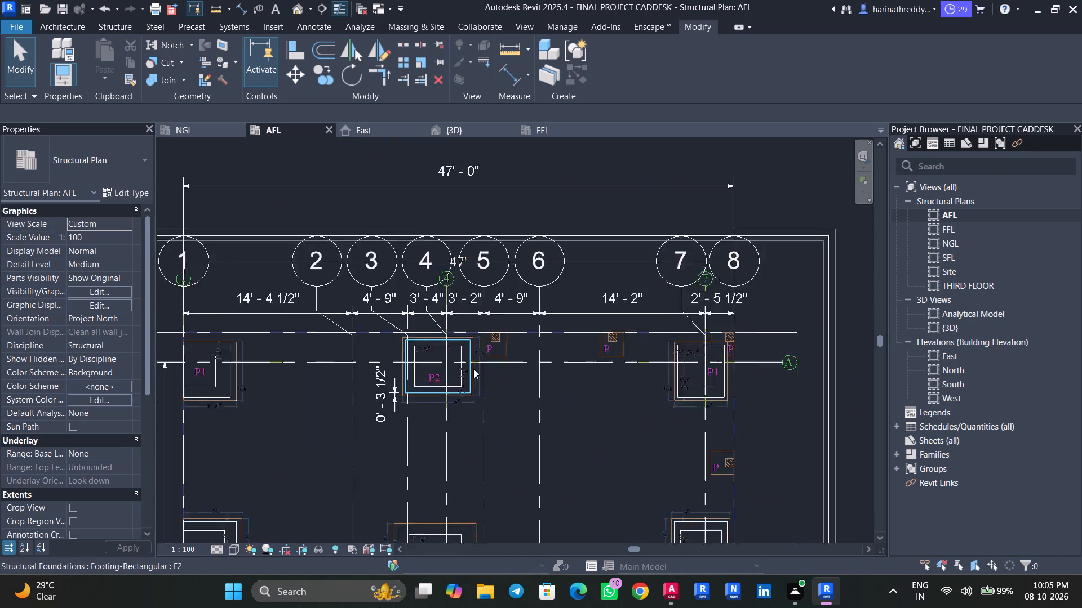
{"action": "scroll", "coordinate": [473, 369], "scroll_direction": "up", "scroll_amount": 4}
{"action": "scroll", "coordinate": [473, 368], "scroll_direction": "down", "scroll_amount": 1}
{"action": "scroll", "coordinate": [473, 368], "scroll_direction": "up", "scroll_amount": 4}
{"action": "left_click", "coordinate": [560, 347]}
{"action": "key", "text": "Escape"}
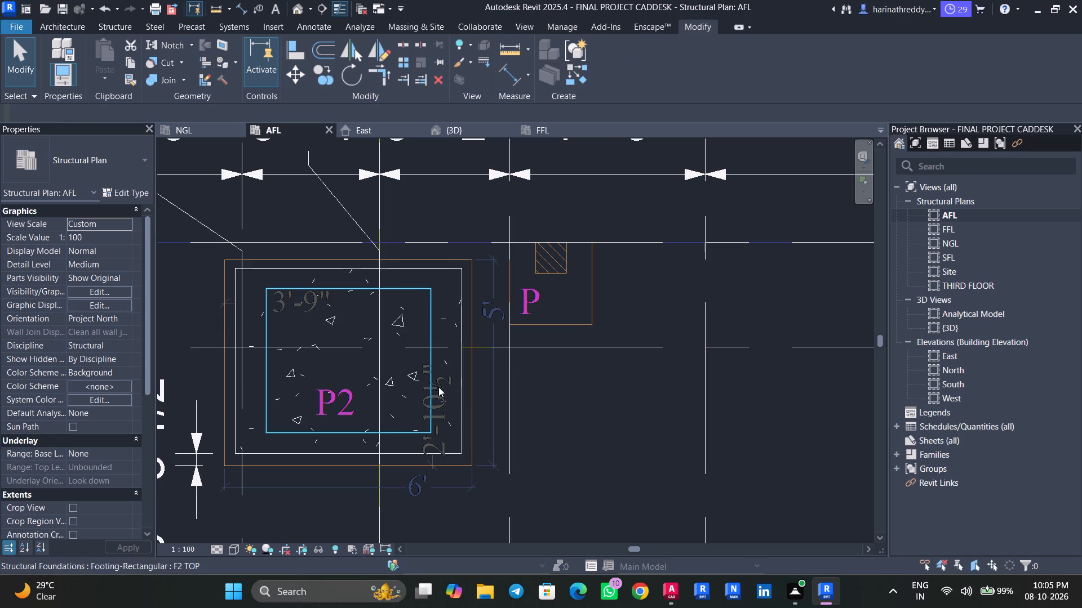
Check the south side length of the P pit at grid 5 using the Scale command's temporary dimension.
{"action": "left_click", "coordinate": [557, 251]}
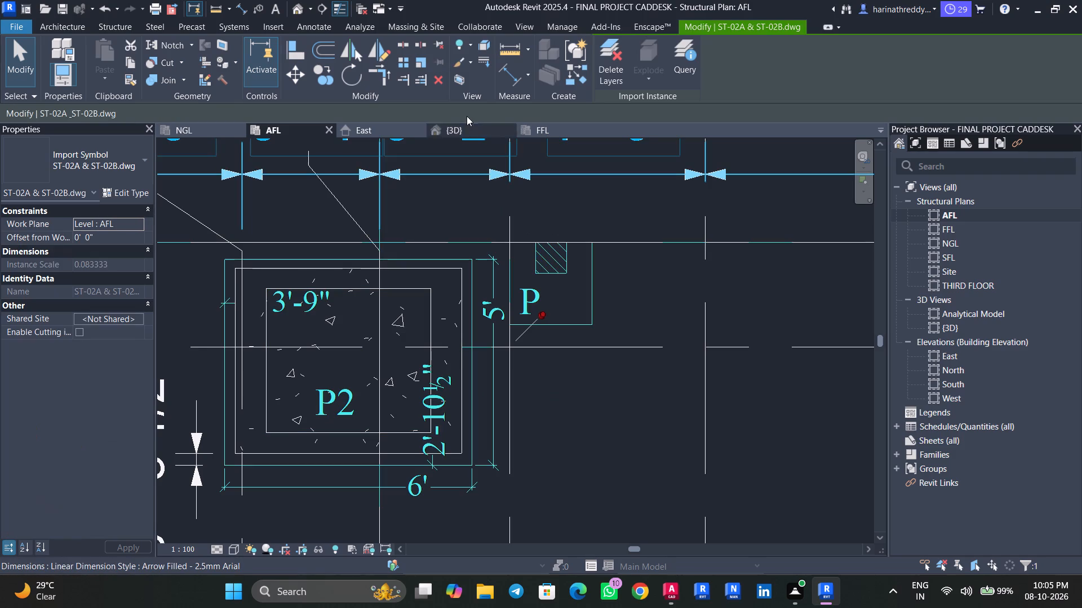
{"action": "left_click", "coordinate": [440, 41]}
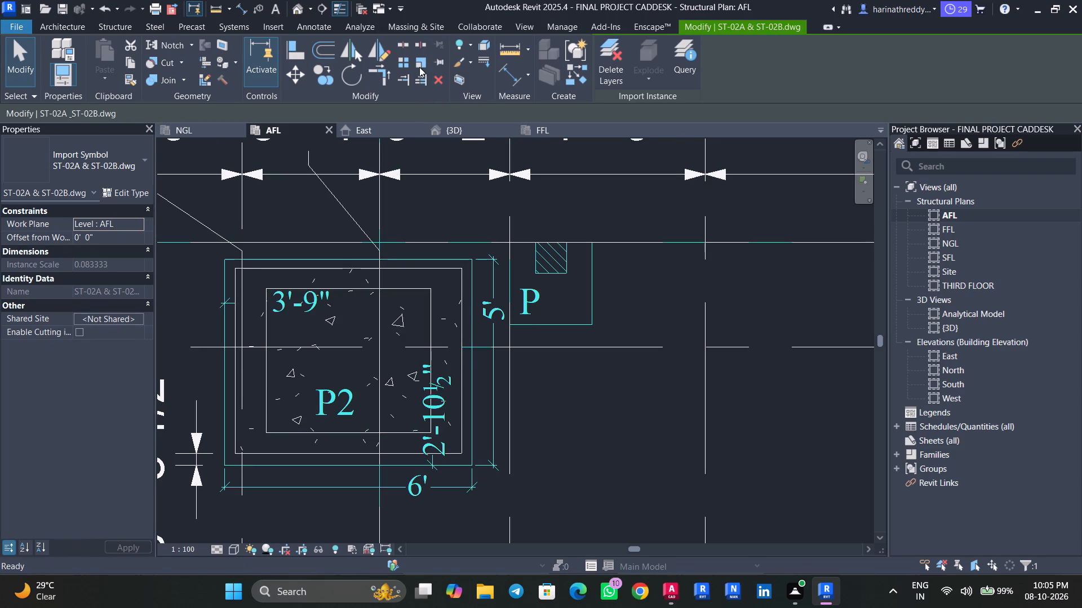
{"action": "left_click", "coordinate": [419, 67]}
{"action": "scroll", "coordinate": [521, 289], "scroll_direction": "up", "scroll_amount": 3}
{"action": "scroll", "coordinate": [521, 289], "scroll_direction": "down", "scroll_amount": 1}
{"action": "scroll", "coordinate": [521, 289], "scroll_direction": "up", "scroll_amount": 3}
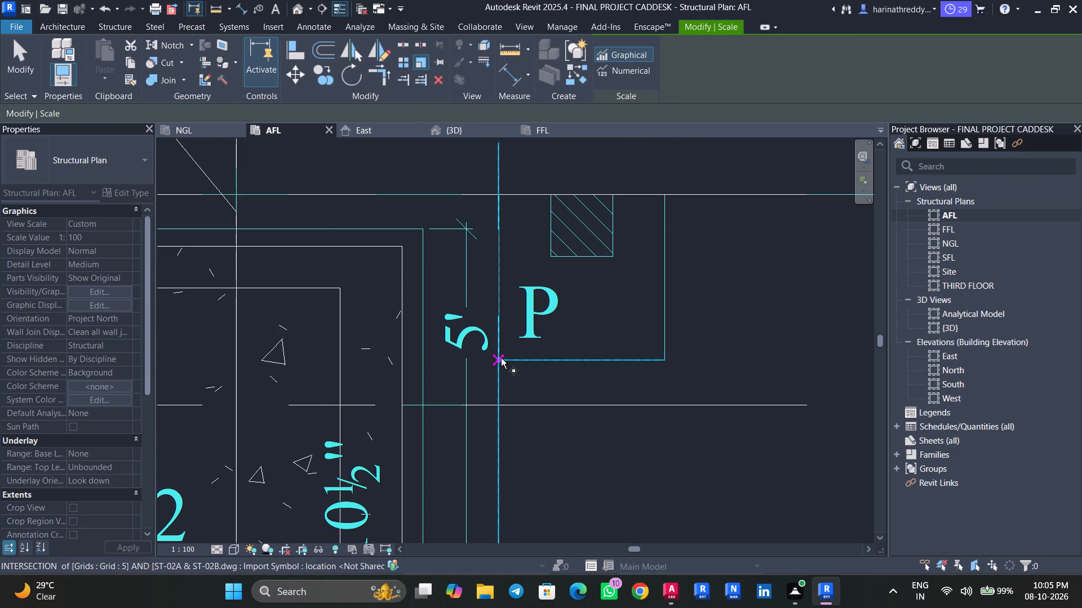
{"action": "scroll", "coordinate": [501, 358], "scroll_direction": "up", "scroll_amount": 4}
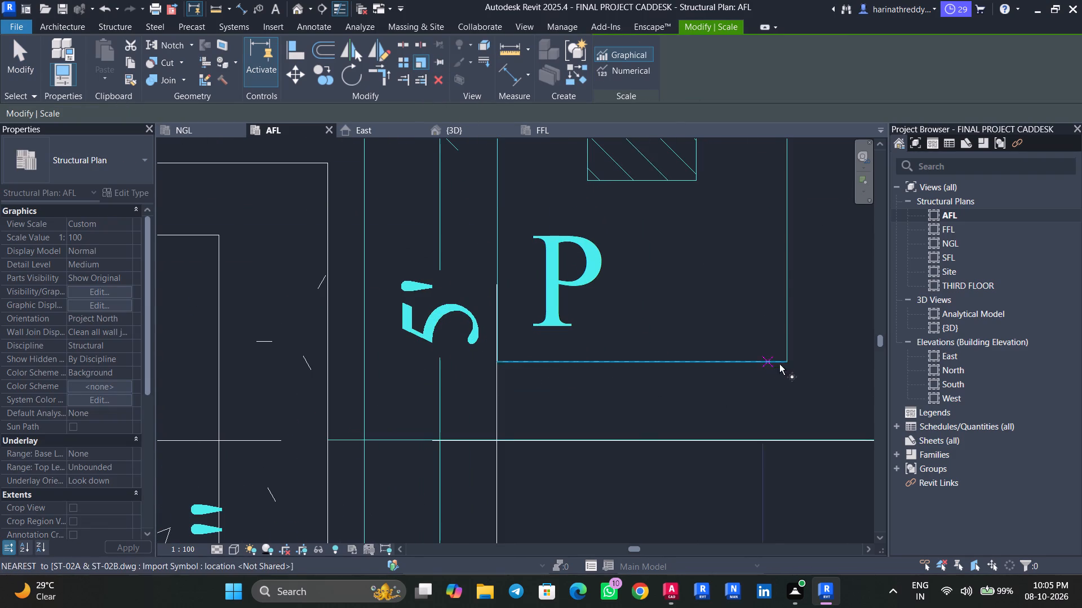
{"action": "left_click", "coordinate": [787, 361]}
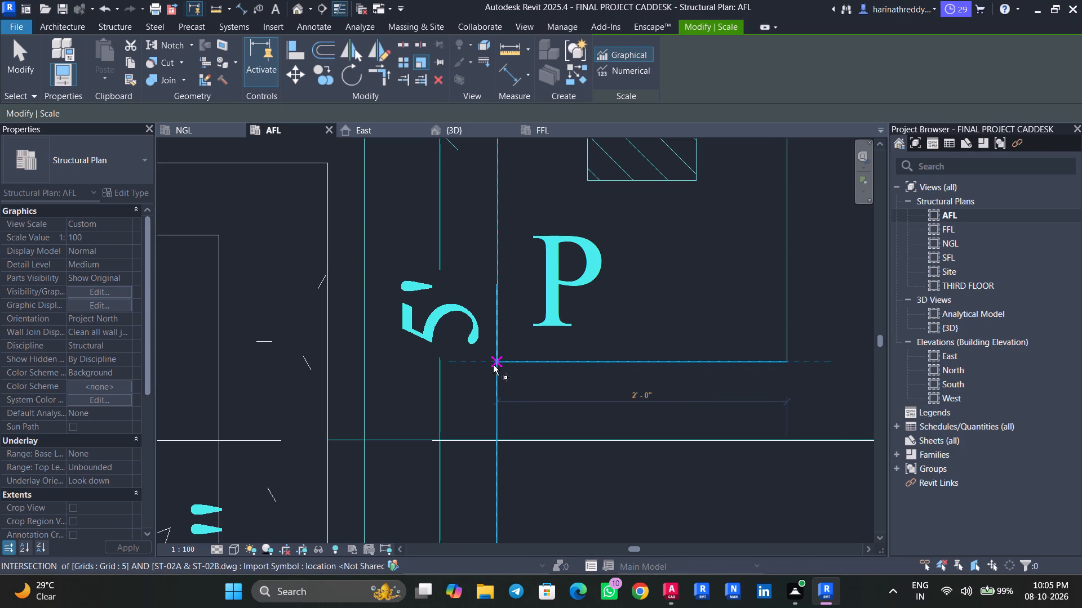
{"action": "scroll", "coordinate": [493, 365], "scroll_direction": "down", "scroll_amount": 3}
{"action": "scroll", "coordinate": [493, 365], "scroll_direction": "up", "scroll_amount": 1}
{"action": "middle_click_drag", "start_coordinate": [493, 365], "coordinate": [491, 447]}
{"action": "scroll", "coordinate": [491, 448], "scroll_direction": "down", "scroll_amount": 1}
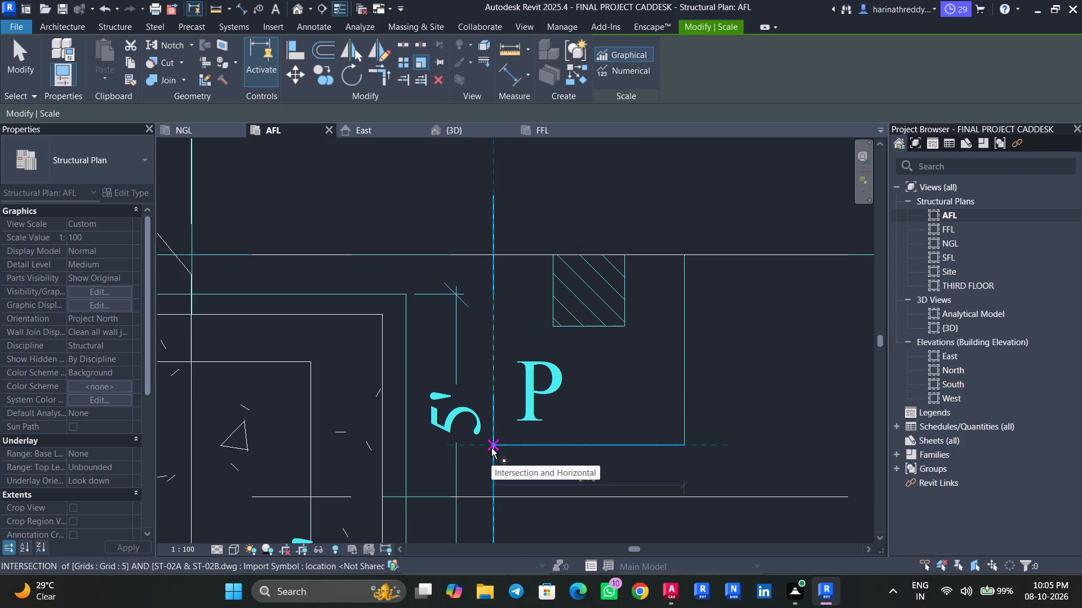
{"action": "key", "text": "Escape"}
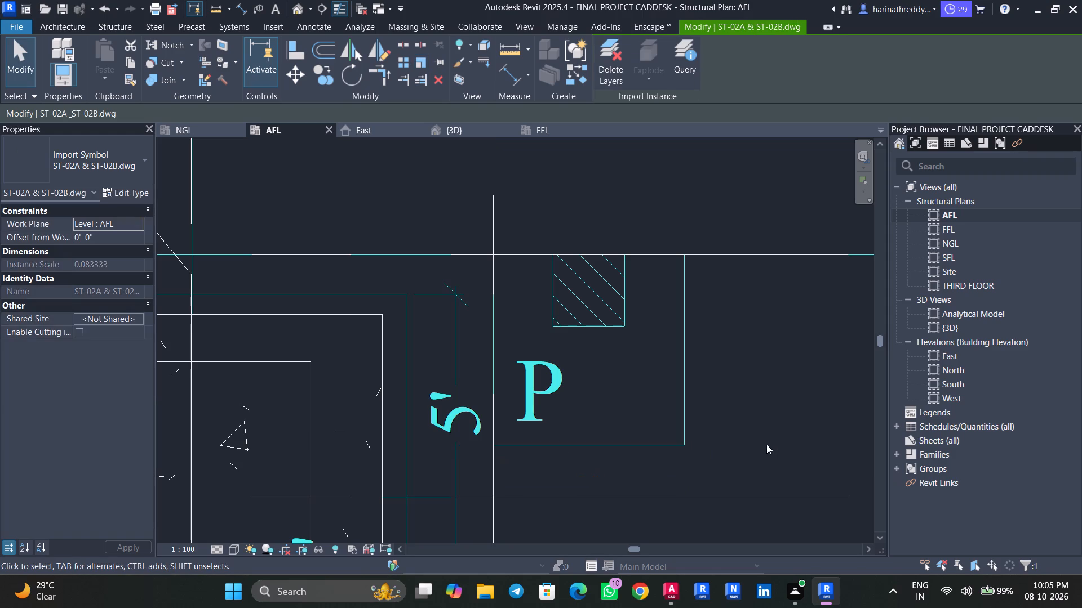
Check the east side length of the same P pit using the Scale command's temporary dimension.
{"action": "left_click", "coordinate": [426, 59]}
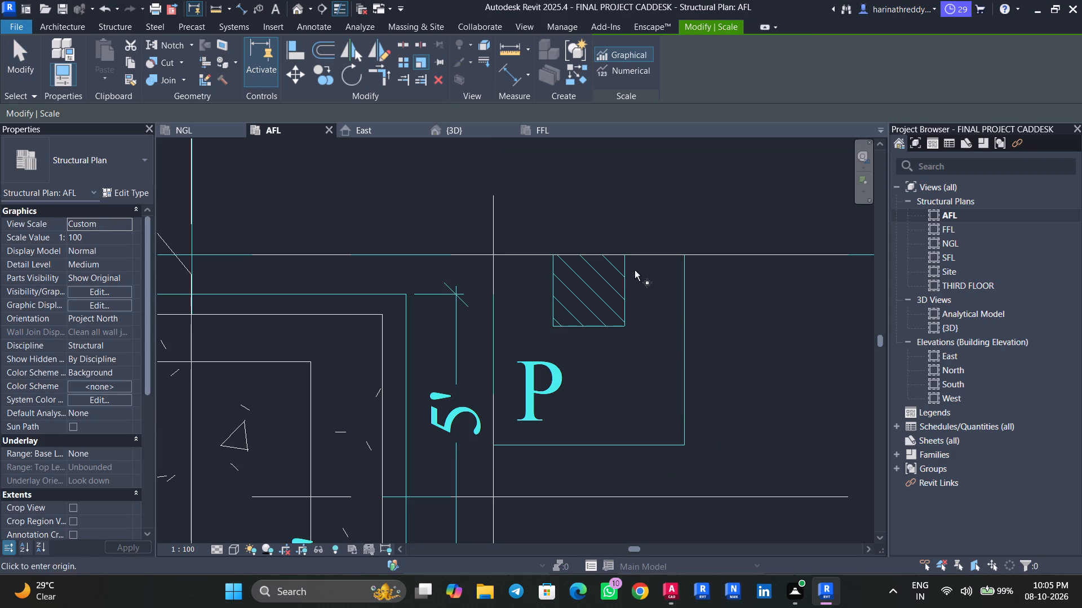
{"action": "left_click", "coordinate": [682, 444]}
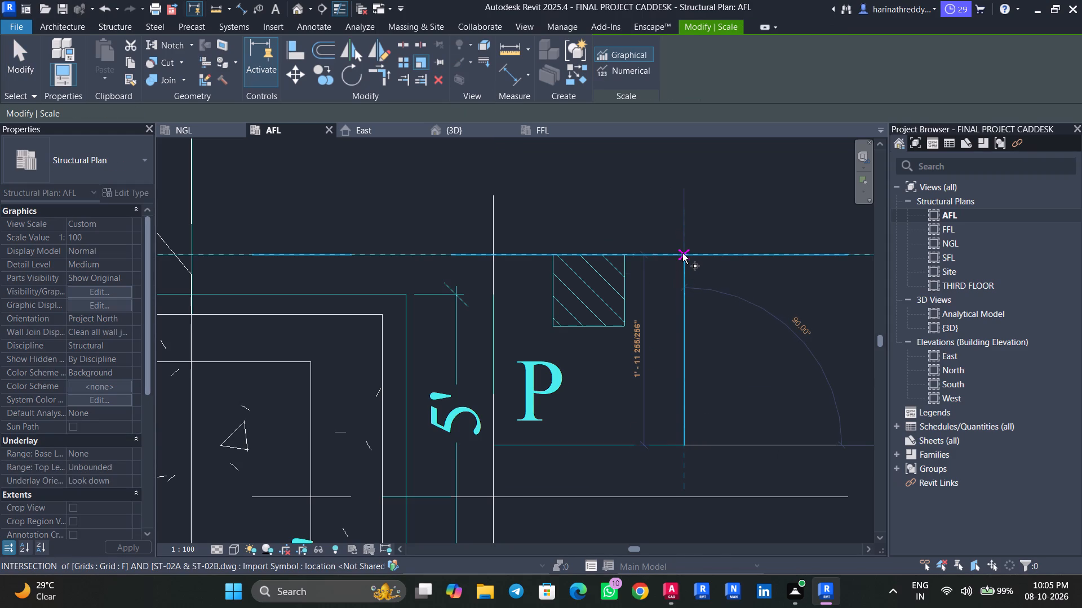
{"action": "scroll", "coordinate": [682, 253], "scroll_direction": "up", "scroll_amount": 5}
{"action": "scroll", "coordinate": [682, 253], "scroll_direction": "down", "scroll_amount": 1}
{"action": "scroll", "coordinate": [682, 253], "scroll_direction": "up", "scroll_amount": 1}
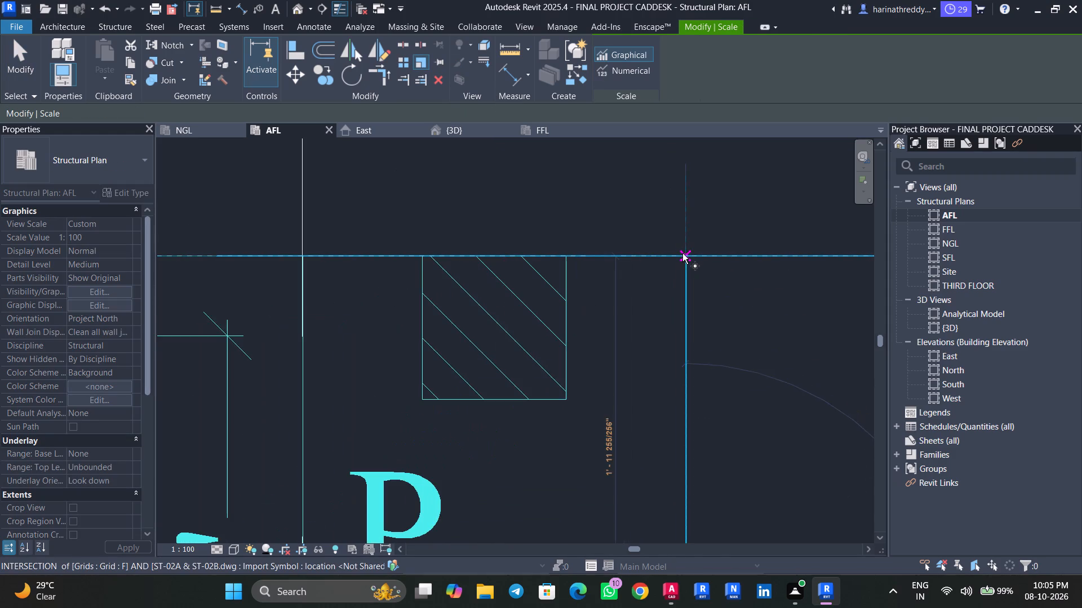
{"action": "key", "text": "Escape"}
{"action": "key", "text": "Escape"}
{"action": "key", "text": "Escape"}
{"action": "key", "text": "Escape"}
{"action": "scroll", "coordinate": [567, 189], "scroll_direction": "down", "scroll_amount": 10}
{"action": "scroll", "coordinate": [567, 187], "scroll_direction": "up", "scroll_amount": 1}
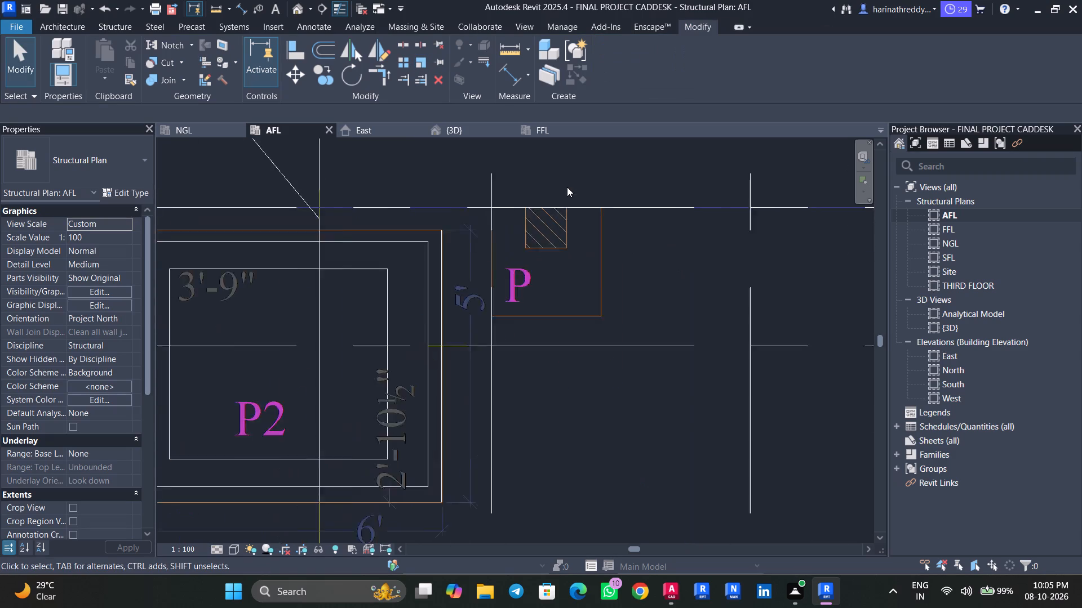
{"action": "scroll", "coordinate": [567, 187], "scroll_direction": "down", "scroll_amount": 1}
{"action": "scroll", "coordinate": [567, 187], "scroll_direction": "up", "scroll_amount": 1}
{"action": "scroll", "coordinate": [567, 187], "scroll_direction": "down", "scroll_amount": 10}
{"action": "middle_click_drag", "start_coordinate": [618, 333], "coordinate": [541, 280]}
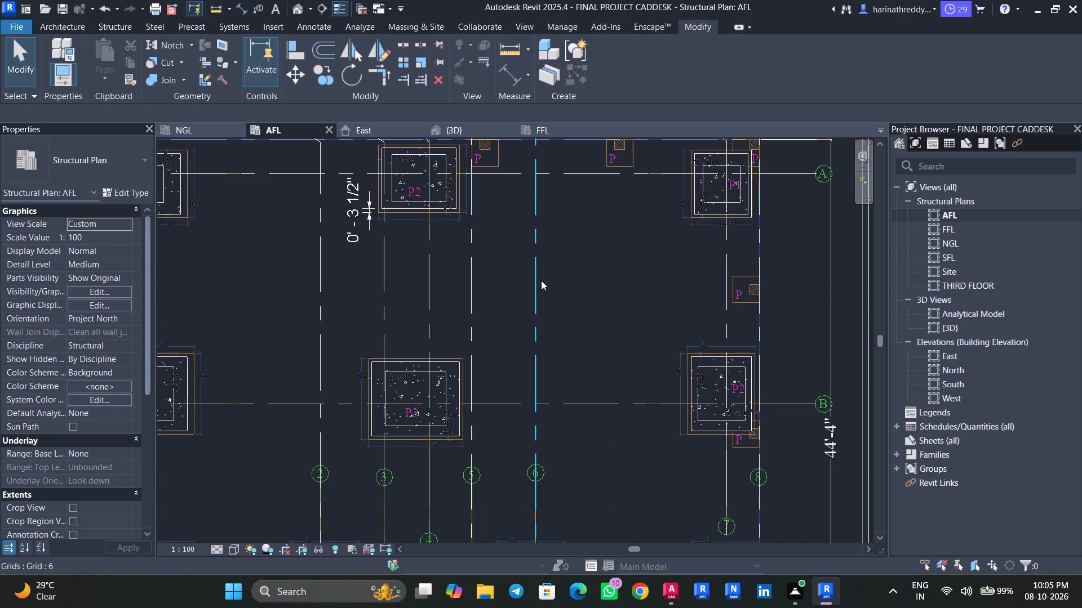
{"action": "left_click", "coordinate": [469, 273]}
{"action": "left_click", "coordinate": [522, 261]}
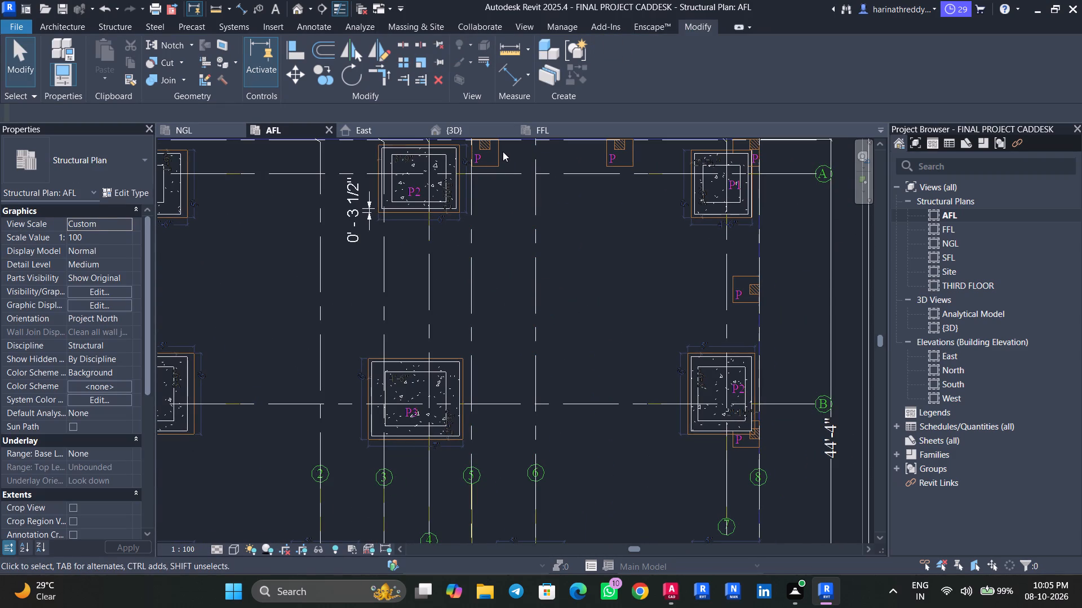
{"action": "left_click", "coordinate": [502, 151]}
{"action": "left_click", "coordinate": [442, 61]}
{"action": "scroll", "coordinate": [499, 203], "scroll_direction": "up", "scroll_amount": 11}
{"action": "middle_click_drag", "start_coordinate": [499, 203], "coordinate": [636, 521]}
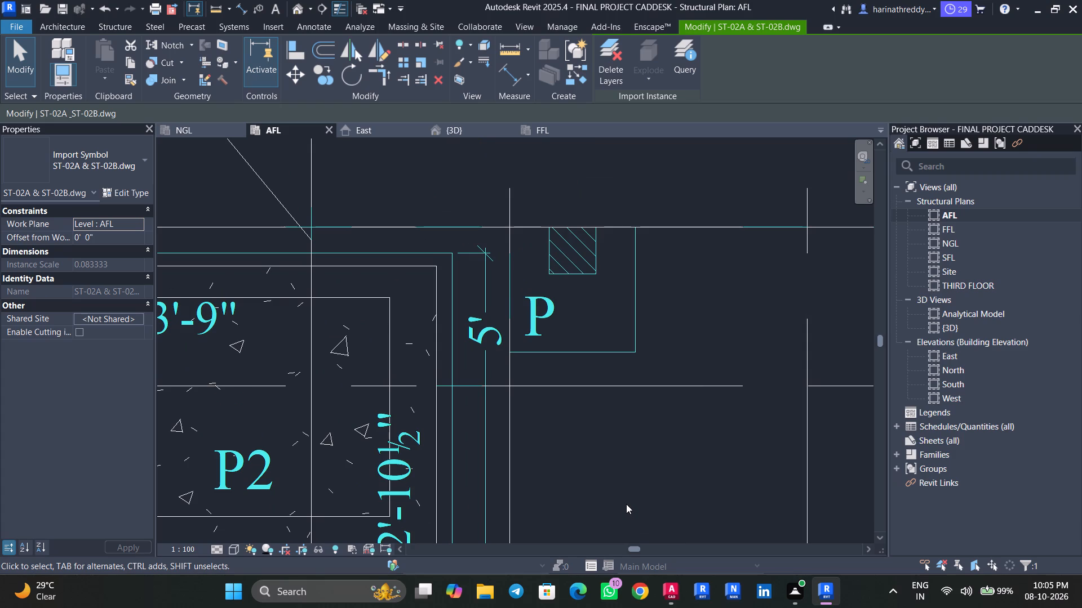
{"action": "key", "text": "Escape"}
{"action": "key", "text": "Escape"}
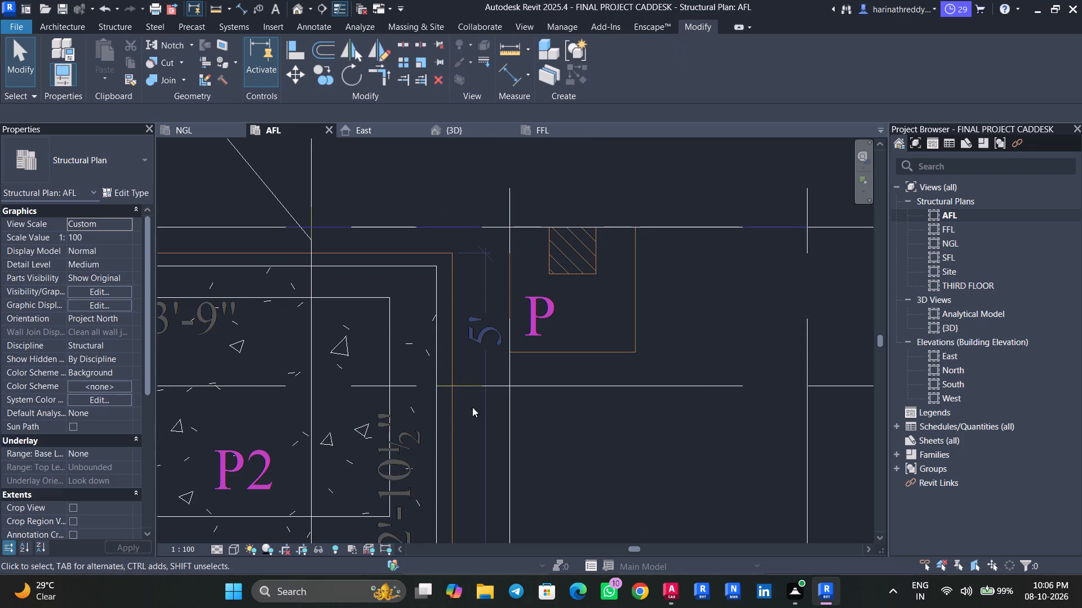
Edit the PCC foundation slab's boundary and sketch a rectangle tracing the P pit at grid 5, beside the P2 footing at A/4.
{"action": "left_click", "coordinate": [453, 415]}
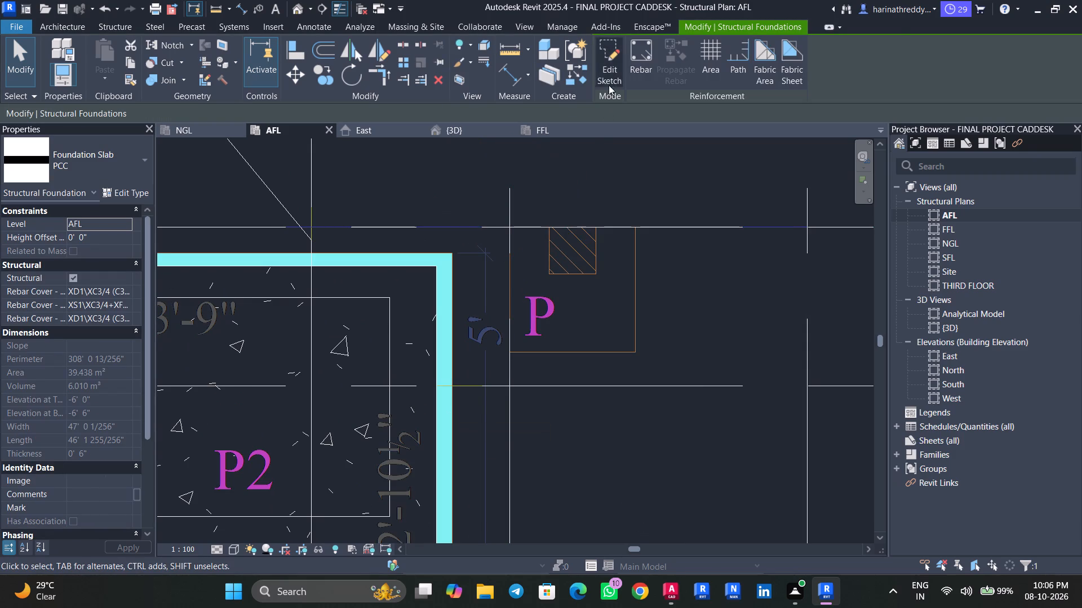
{"action": "left_click", "coordinate": [609, 82]}
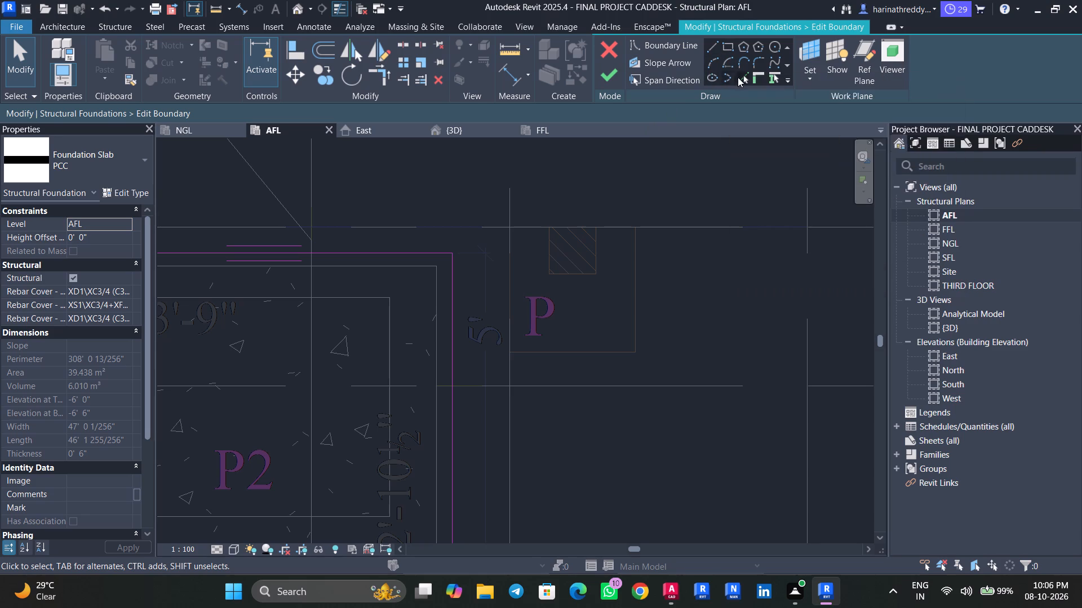
{"action": "left_click", "coordinate": [729, 48]}
{"action": "left_click", "coordinate": [633, 352]}
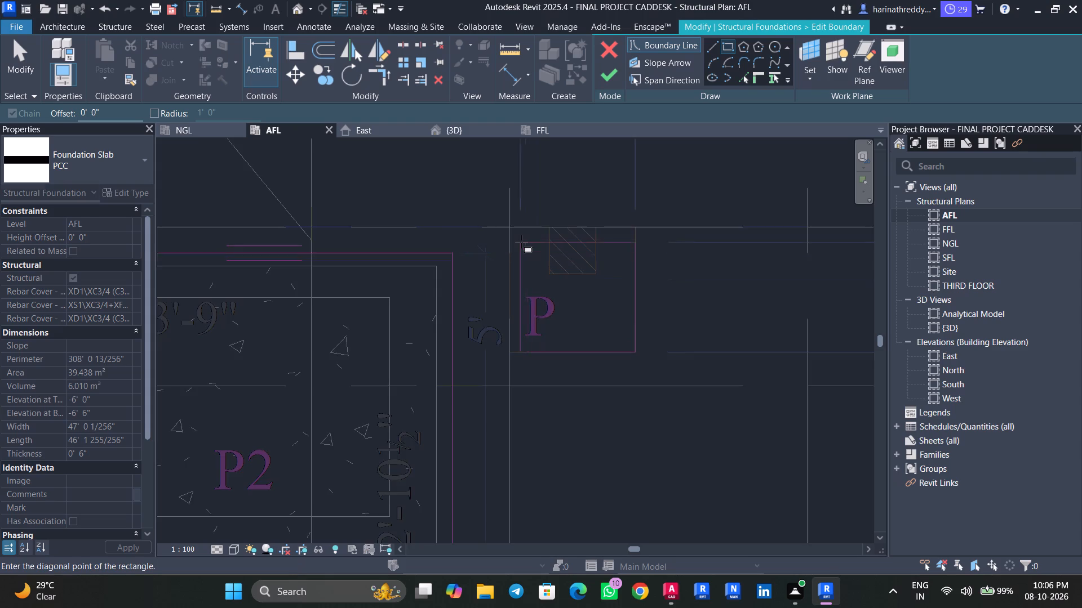
{"action": "scroll", "coordinate": [521, 242], "scroll_direction": "up", "scroll_amount": 2}
{"action": "scroll", "coordinate": [521, 242], "scroll_direction": "down", "scroll_amount": 1}
{"action": "scroll", "coordinate": [521, 242], "scroll_direction": "up", "scroll_amount": 5}
{"action": "scroll", "coordinate": [520, 239], "scroll_direction": "down", "scroll_amount": 1}
{"action": "scroll", "coordinate": [520, 239], "scroll_direction": "up", "scroll_amount": 2}
{"action": "left_click", "coordinate": [491, 207]}
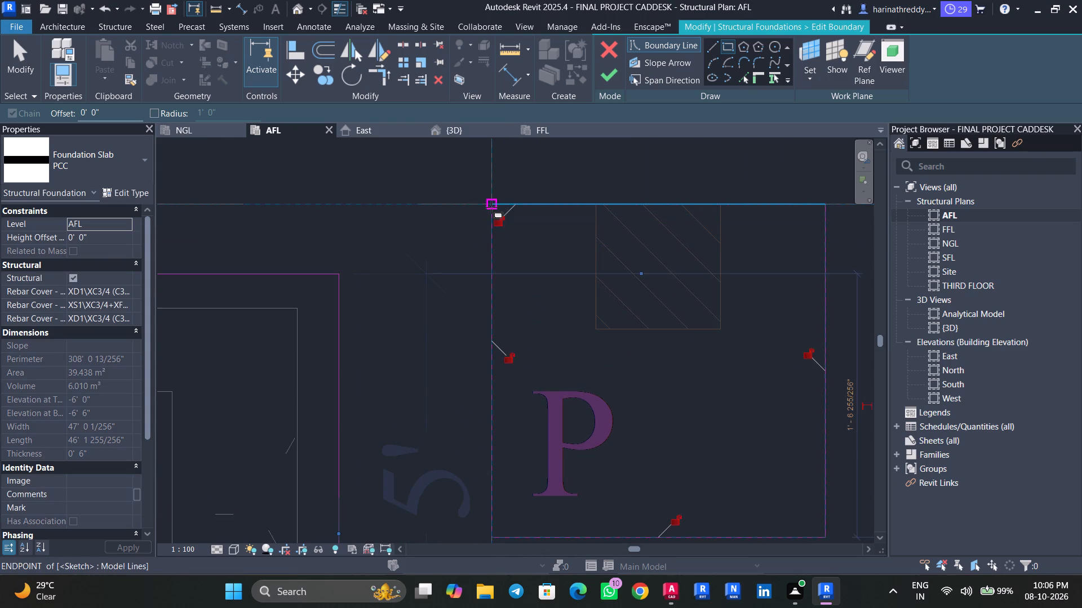
{"action": "key", "text": "Escape"}
{"action": "key", "text": "Escape"}
Sketch a rectangular boundary tracing the P pit between grids 6 and 7, just north of grid A.
{"action": "scroll", "coordinate": [432, 220], "scroll_direction": "down", "scroll_amount": 7}
{"action": "scroll", "coordinate": [432, 220], "scroll_direction": "up", "scroll_amount": 1}
{"action": "scroll", "coordinate": [432, 220], "scroll_direction": "down", "scroll_amount": 1}
{"action": "scroll", "coordinate": [432, 220], "scroll_direction": "up", "scroll_amount": 1}
{"action": "scroll", "coordinate": [432, 220], "scroll_direction": "down", "scroll_amount": 9}
{"action": "scroll", "coordinate": [432, 220], "scroll_direction": "up", "scroll_amount": 1}
{"action": "scroll", "coordinate": [432, 220], "scroll_direction": "down", "scroll_amount": 3}
{"action": "scroll", "coordinate": [432, 220], "scroll_direction": "up", "scroll_amount": 1}
{"action": "scroll", "coordinate": [432, 220], "scroll_direction": "down", "scroll_amount": 1}
{"action": "middle_click_drag", "start_coordinate": [605, 339], "coordinate": [531, 388]}
{"action": "left_click", "coordinate": [728, 46]}
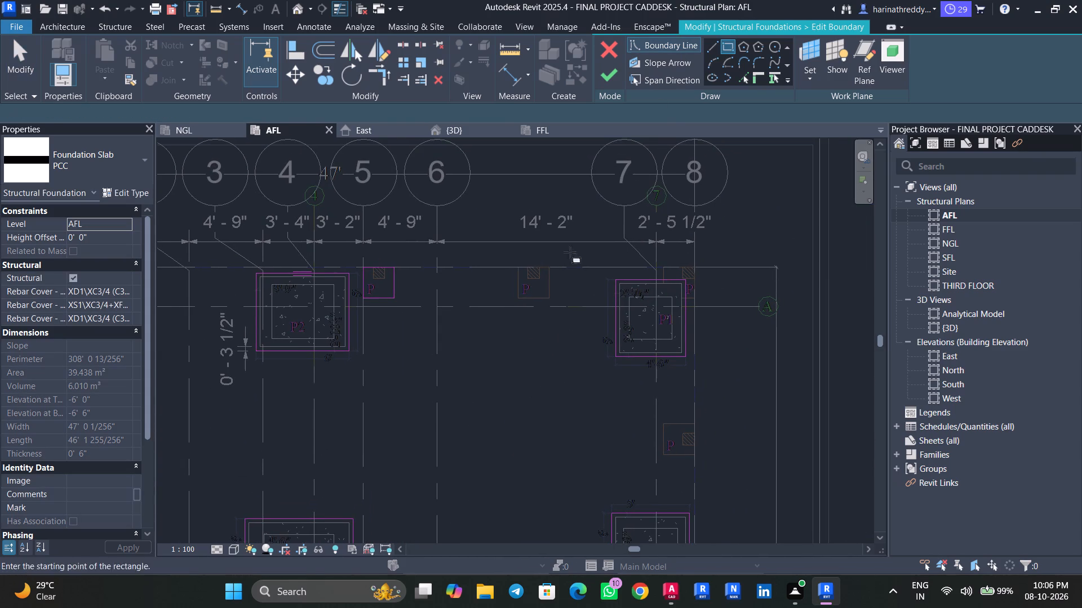
{"action": "scroll", "coordinate": [551, 296], "scroll_direction": "up", "scroll_amount": 2}
{"action": "scroll", "coordinate": [552, 296], "scroll_direction": "down", "scroll_amount": 1}
{"action": "scroll", "coordinate": [552, 296], "scroll_direction": "up", "scroll_amount": 6}
{"action": "scroll", "coordinate": [551, 298], "scroll_direction": "down", "scroll_amount": 1}
{"action": "scroll", "coordinate": [552, 298], "scroll_direction": "up", "scroll_amount": 3}
{"action": "left_click", "coordinate": [548, 299]}
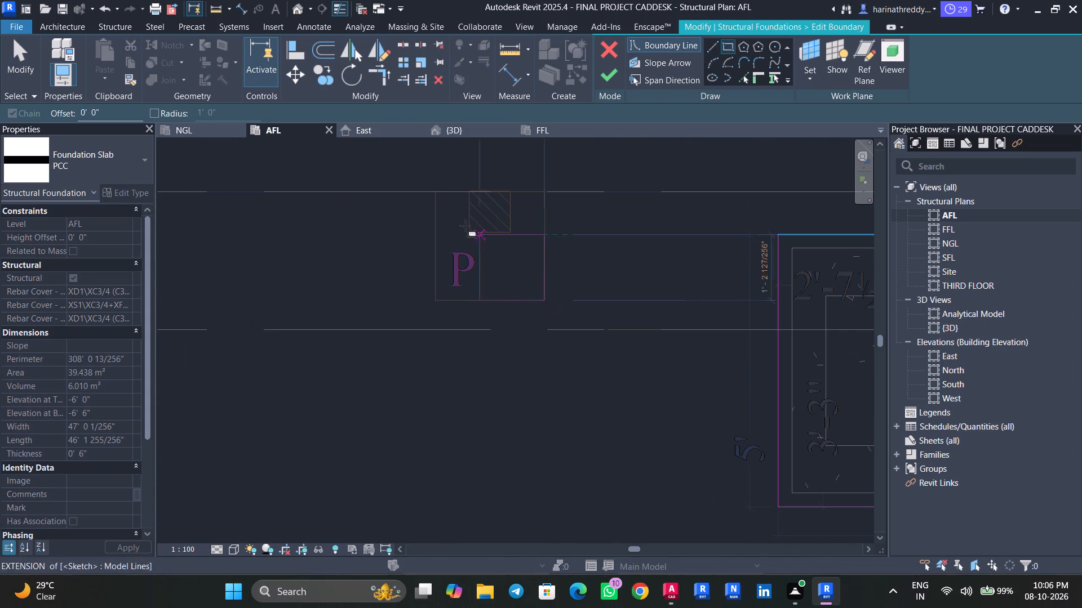
{"action": "scroll", "coordinate": [438, 197], "scroll_direction": "up", "scroll_amount": 10}
{"action": "left_click", "coordinate": [428, 176]}
{"action": "key", "text": "Escape"}
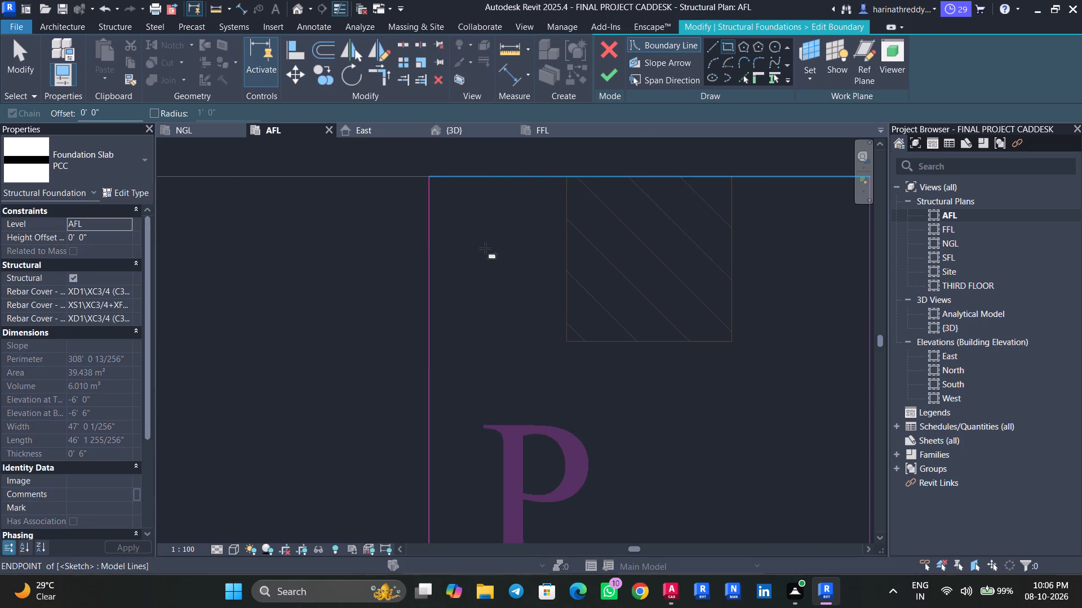
Sketch a rectangular boundary tracing the P pit on grid 8, between grids A and B.
{"action": "scroll", "coordinate": [507, 274], "scroll_direction": "down", "scroll_amount": 9}
{"action": "scroll", "coordinate": [507, 274], "scroll_direction": "up", "scroll_amount": 1}
{"action": "scroll", "coordinate": [507, 274], "scroll_direction": "down", "scroll_amount": 2}
{"action": "scroll", "coordinate": [507, 274], "scroll_direction": "up", "scroll_amount": 1}
{"action": "scroll", "coordinate": [507, 274], "scroll_direction": "down", "scroll_amount": 1}
{"action": "scroll", "coordinate": [507, 274], "scroll_direction": "up", "scroll_amount": 1}
{"action": "scroll", "coordinate": [507, 274], "scroll_direction": "down", "scroll_amount": 10}
{"action": "middle_click_drag", "start_coordinate": [544, 364], "coordinate": [507, 237]}
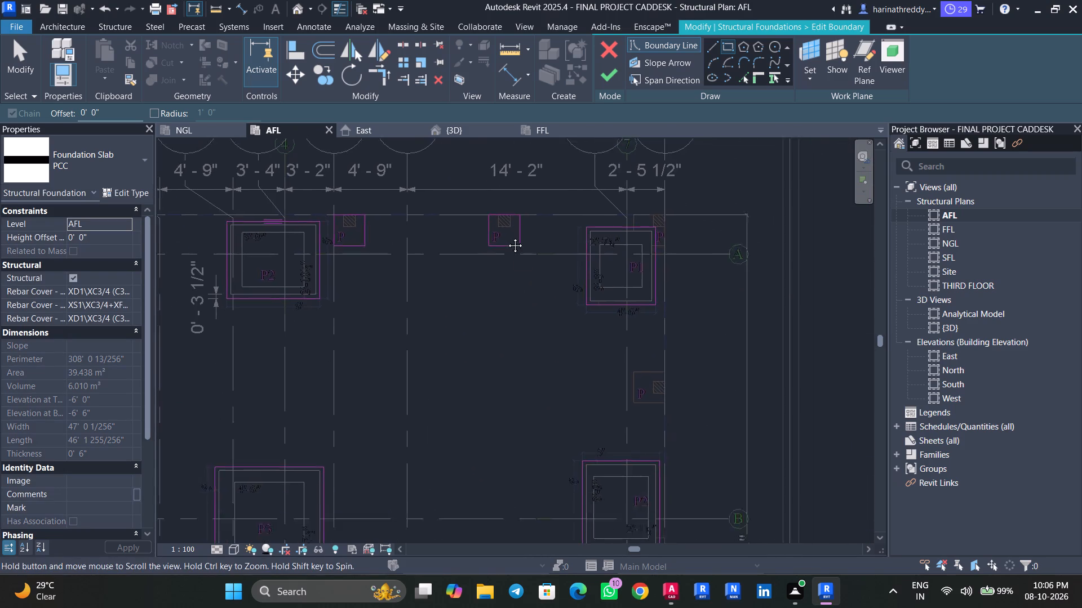
{"action": "middle_click_drag", "start_coordinate": [507, 237], "coordinate": [495, 217]}
{"action": "scroll", "coordinate": [640, 321], "scroll_direction": "up", "scroll_amount": 9}
{"action": "scroll", "coordinate": [618, 307], "scroll_direction": "down", "scroll_amount": 1}
{"action": "scroll", "coordinate": [619, 307], "scroll_direction": "up", "scroll_amount": 5}
{"action": "left_click", "coordinate": [647, 283]}
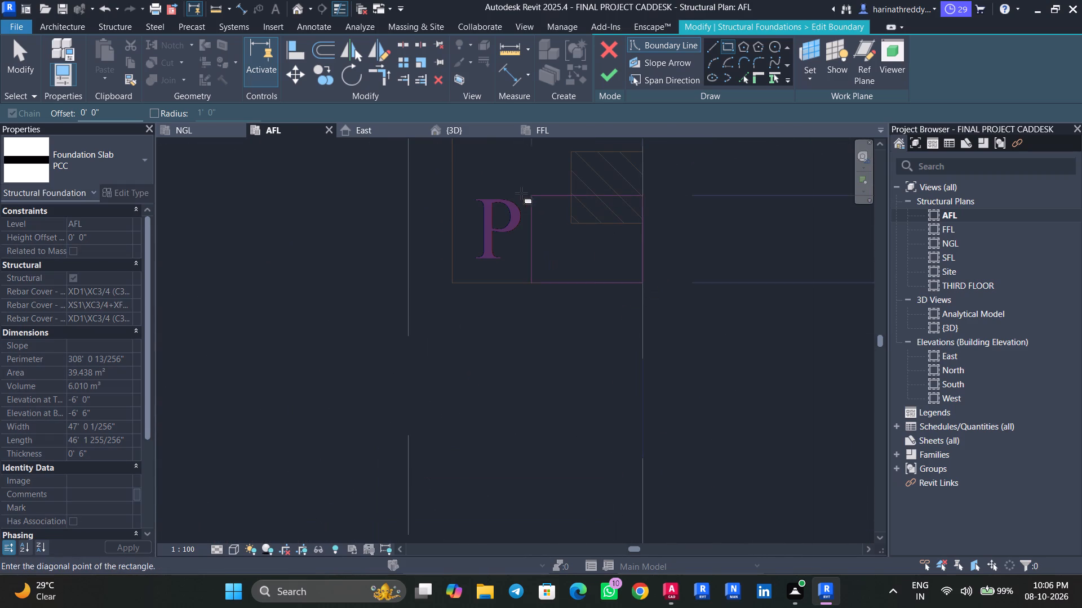
{"action": "middle_click_drag", "start_coordinate": [521, 192], "coordinate": [601, 386]}
{"action": "scroll", "coordinate": [601, 387], "scroll_direction": "up", "scroll_amount": 1}
{"action": "left_click", "coordinate": [525, 271]}
{"action": "key", "text": "Escape"}
Examine the rest of the footing plan for untraced P pits, ending at the one beside the P2 footing at B/7.
{"action": "scroll", "coordinate": [461, 307], "scroll_direction": "down", "scroll_amount": 3}
{"action": "scroll", "coordinate": [461, 307], "scroll_direction": "up", "scroll_amount": 1}
{"action": "scroll", "coordinate": [461, 307], "scroll_direction": "down", "scroll_amount": 11}
{"action": "scroll", "coordinate": [461, 307], "scroll_direction": "up", "scroll_amount": 1}
{"action": "scroll", "coordinate": [461, 307], "scroll_direction": "down", "scroll_amount": 4}
{"action": "middle_click_drag", "start_coordinate": [406, 368], "coordinate": [525, 192]}
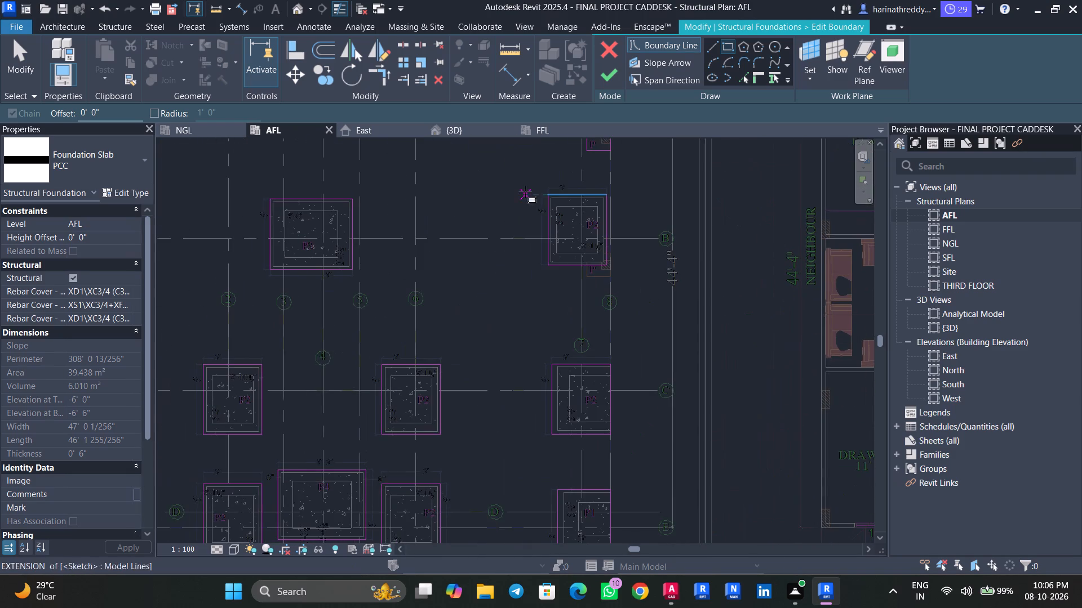
{"action": "middle_click_drag", "start_coordinate": [495, 312], "coordinate": [631, 197]}
{"action": "scroll", "coordinate": [619, 309], "scroll_direction": "up", "scroll_amount": 1}
{"action": "middle_click_drag", "start_coordinate": [622, 299], "coordinate": [658, 164]}
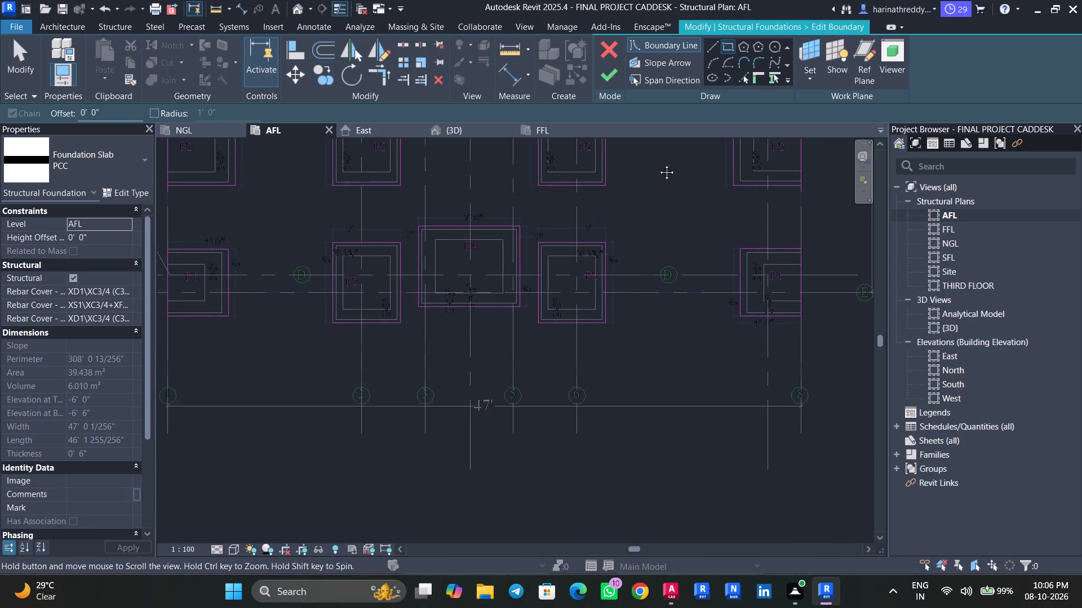
{"action": "middle_click_drag", "start_coordinate": [658, 164], "coordinate": [762, 482]}
{"action": "middle_click_drag", "start_coordinate": [442, 279], "coordinate": [462, 587]}
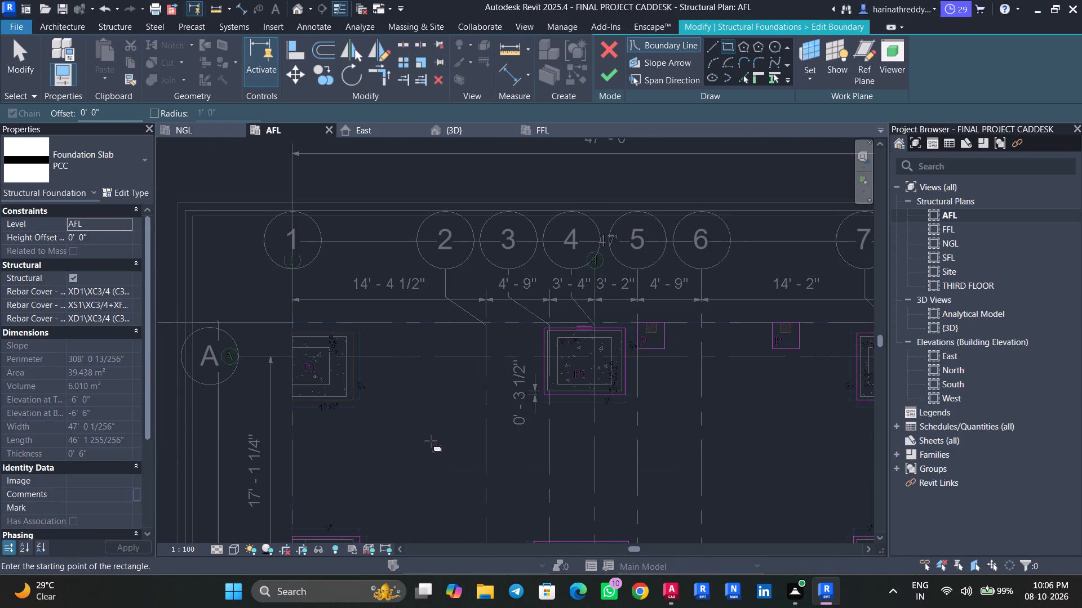
{"action": "middle_click_drag", "start_coordinate": [759, 451], "coordinate": [588, 378]}
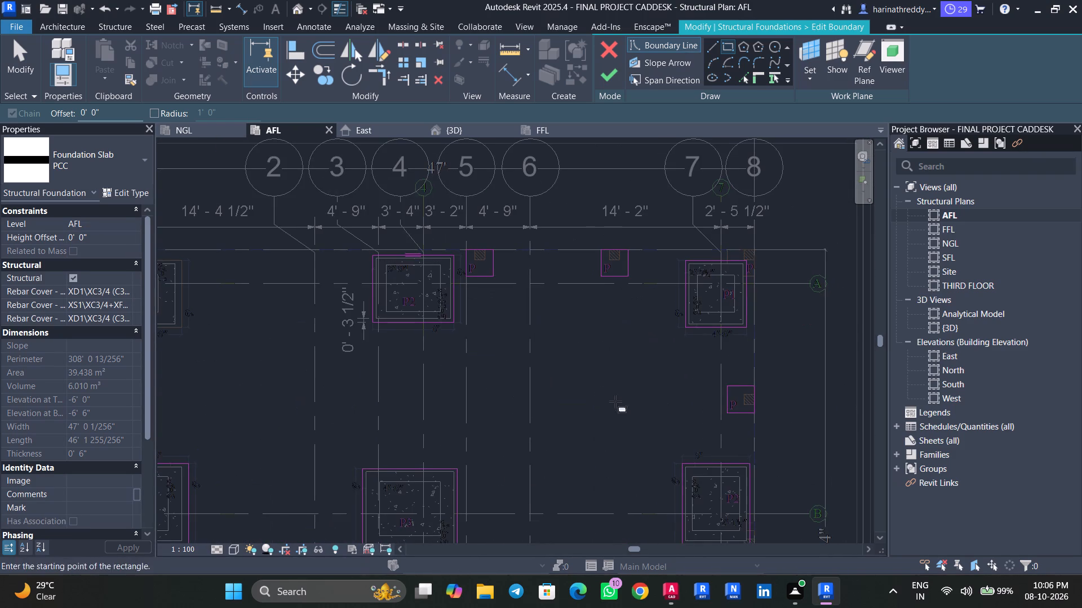
{"action": "middle_click_drag", "start_coordinate": [657, 413], "coordinate": [593, 243]}
{"action": "middle_click_drag", "start_coordinate": [590, 418], "coordinate": [578, 372]}
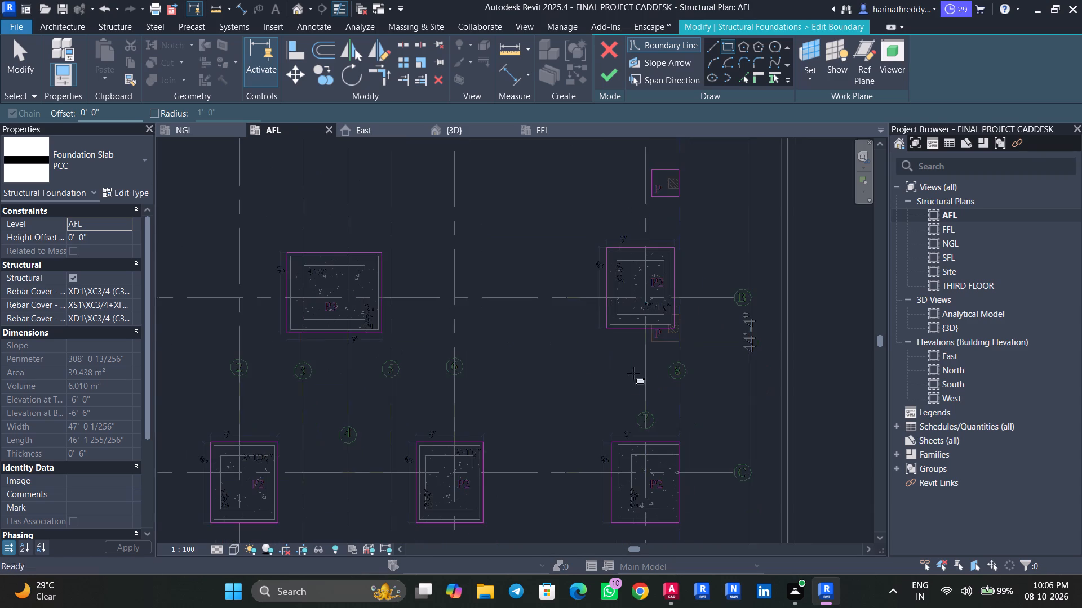
{"action": "scroll", "coordinate": [671, 334], "scroll_direction": "up", "scroll_amount": 8}
{"action": "scroll", "coordinate": [672, 346], "scroll_direction": "down", "scroll_amount": 1}
{"action": "scroll", "coordinate": [672, 346], "scroll_direction": "up", "scroll_amount": 4}
{"action": "middle_click_drag", "start_coordinate": [666, 359], "coordinate": [668, 490]}
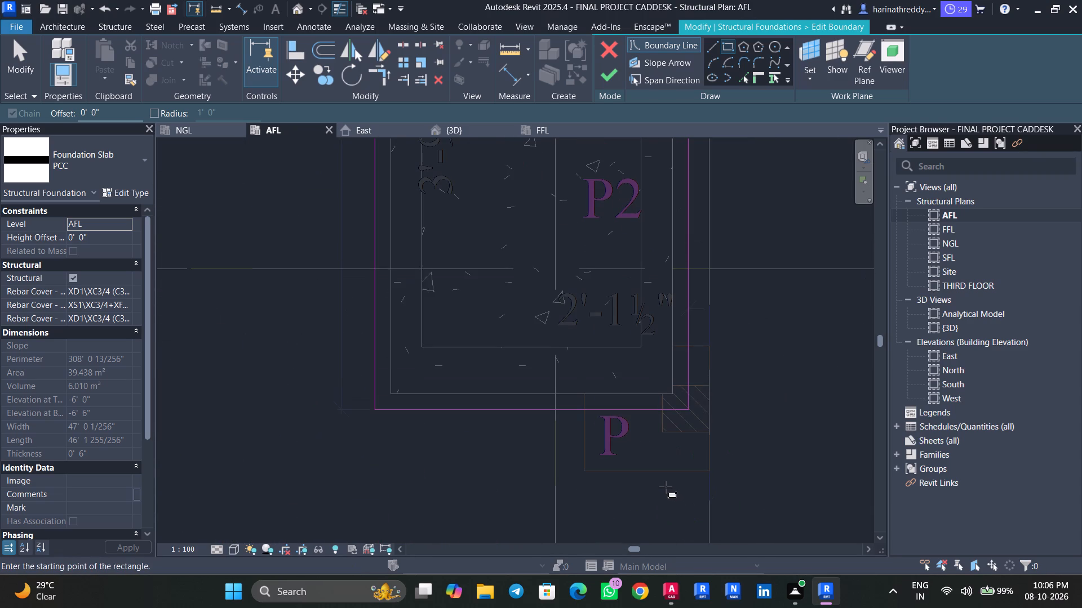
Finish the PCC foundation slab's boundary sketch with the three added P pit rectangles.
{"action": "left_click", "coordinate": [606, 80]}
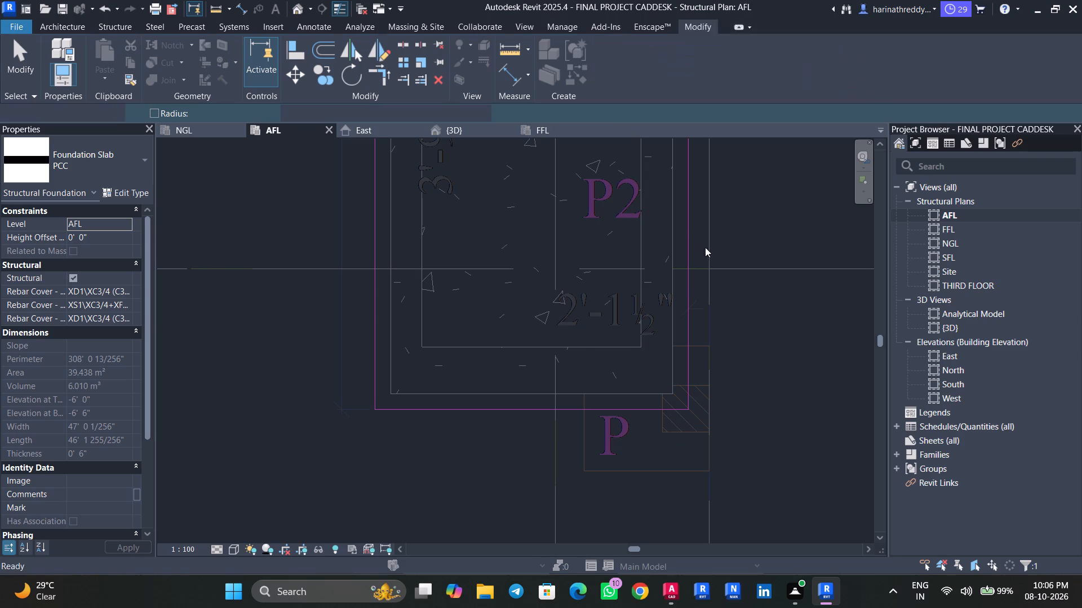
{"action": "key", "text": "Escape"}
{"action": "key", "text": "Escape"}
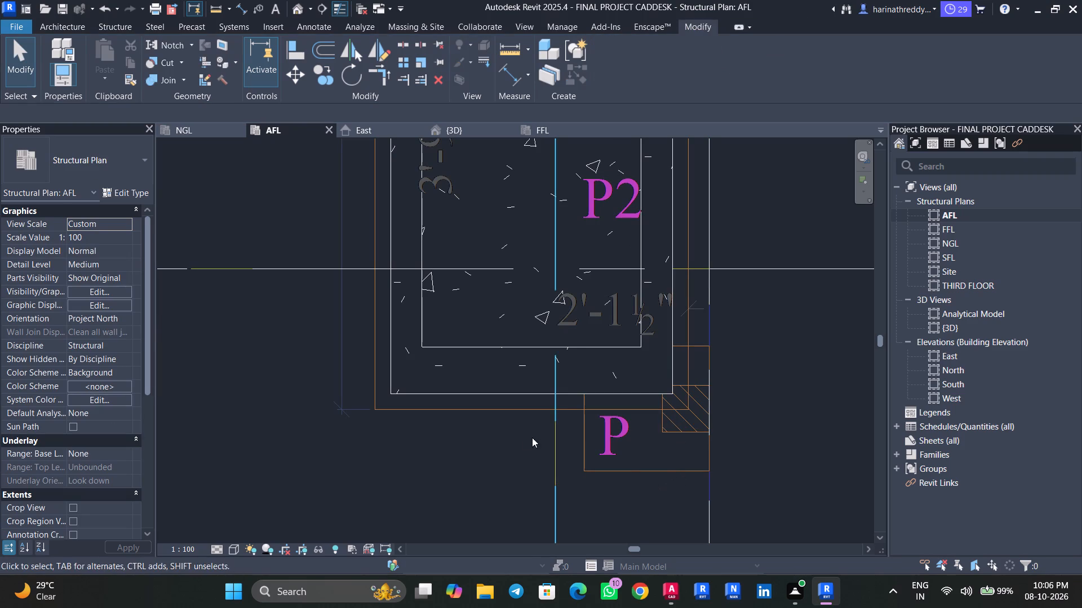
Temporarily hide the isolated footing and its top step over the P2 pit at B/7.
{"action": "left_click", "coordinate": [518, 394]}
{"action": "type", "text": "hh"}
{"action": "left_click", "coordinate": [536, 343]}
{"action": "type", "text": "hh"}
Examine the overlap of the P and P2 pits near B/7 and the surrounding footing plan.
{"action": "scroll", "coordinate": [496, 432], "scroll_direction": "down", "scroll_amount": 5}
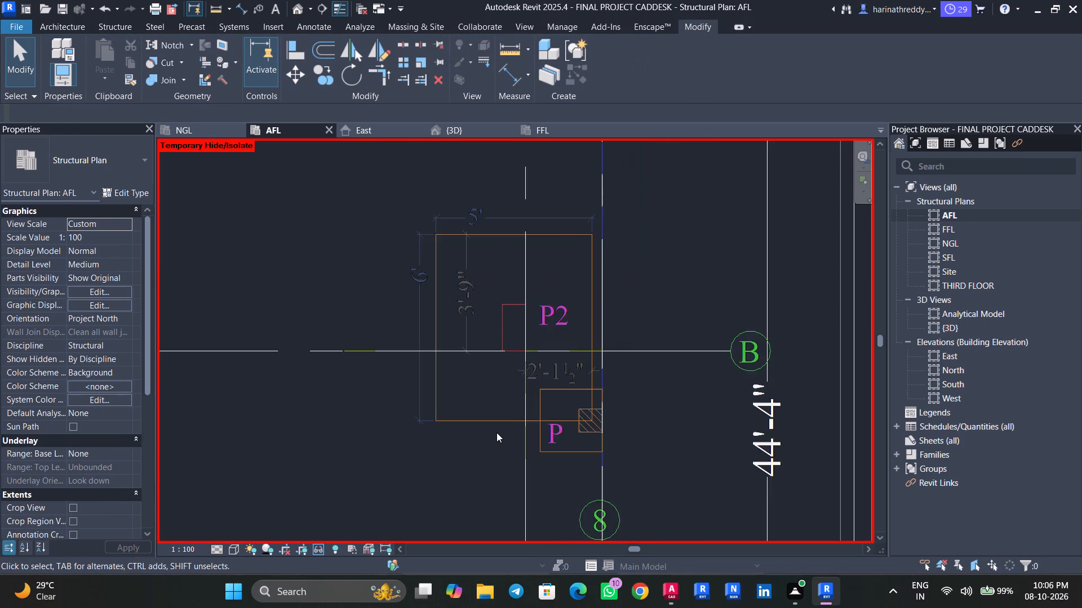
{"action": "scroll", "coordinate": [496, 432], "scroll_direction": "up", "scroll_amount": 1}
{"action": "scroll", "coordinate": [496, 432], "scroll_direction": "down", "scroll_amount": 4}
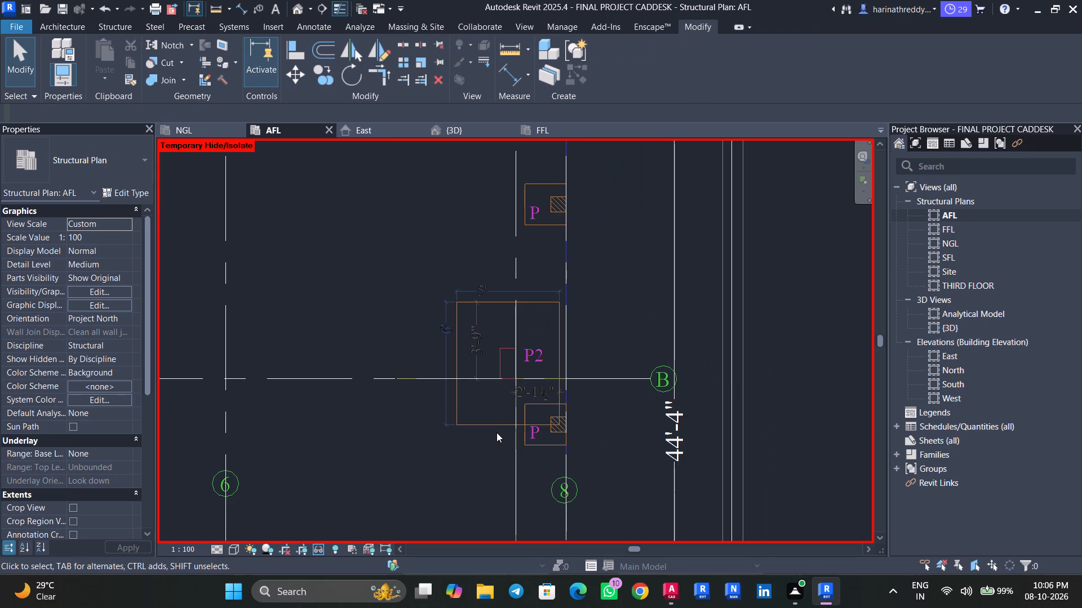
{"action": "scroll", "coordinate": [495, 430], "scroll_direction": "down", "scroll_amount": 9}
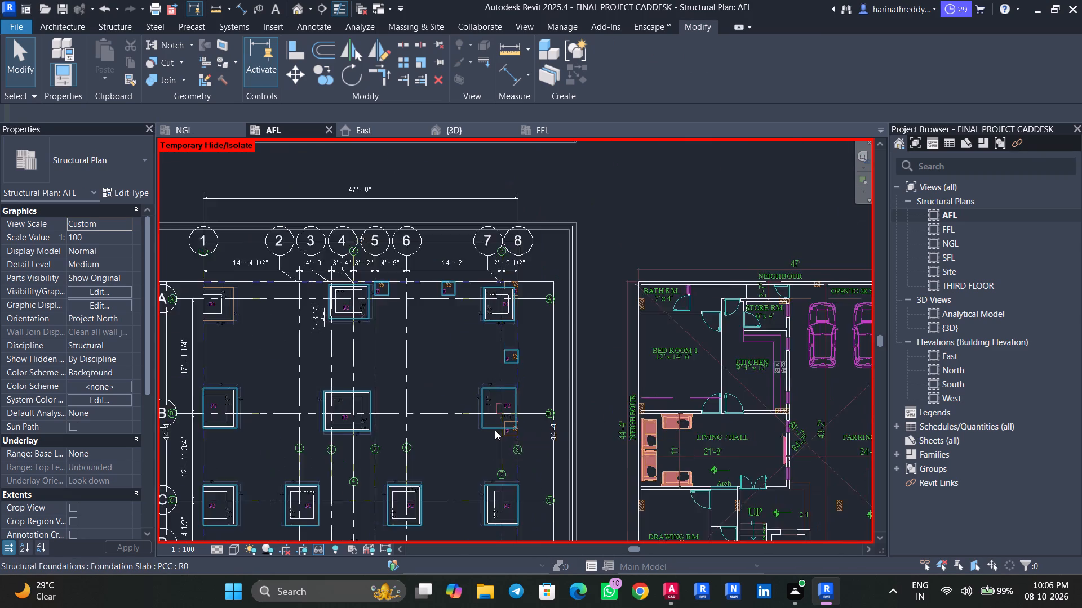
{"action": "scroll", "coordinate": [495, 430], "scroll_direction": "down", "scroll_amount": 2}
{"action": "middle_click_drag", "start_coordinate": [449, 453], "coordinate": [479, 403]}
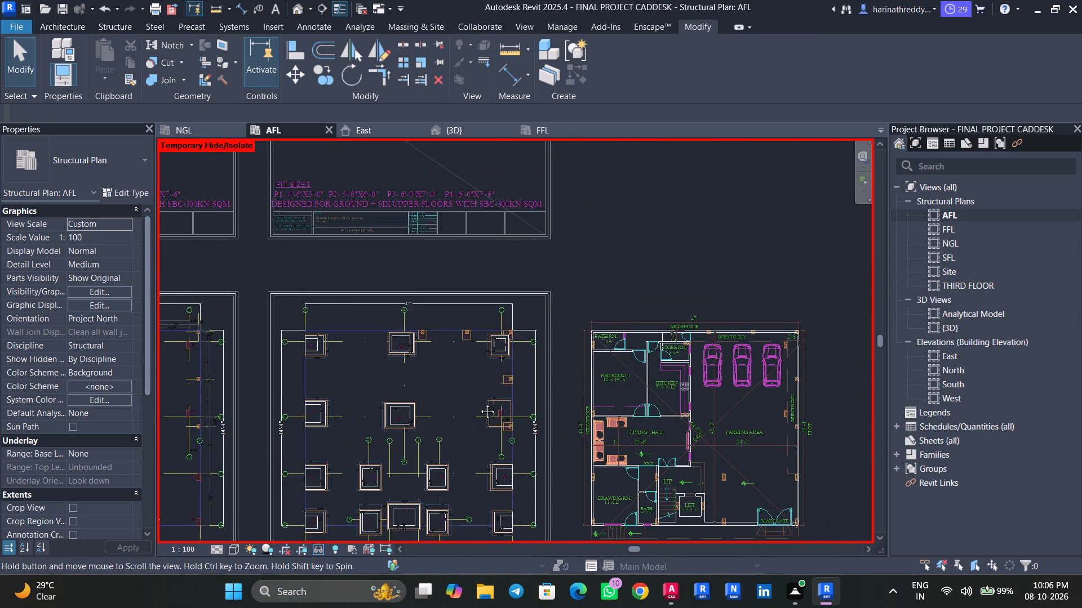
{"action": "middle_click_drag", "start_coordinate": [479, 403], "coordinate": [485, 396]}
Switch to AutoCAD and look over the column layout and pit plan of ST-02A & ST-02B along grids B to E.
{"action": "left_click", "coordinate": [668, 591]}
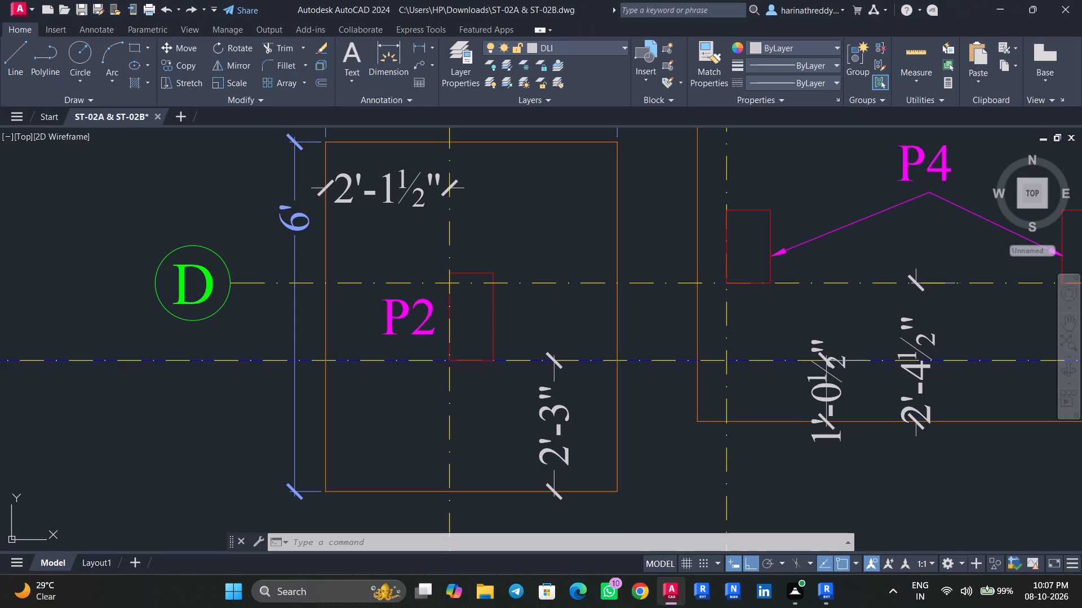
{"action": "scroll", "coordinate": [453, 339], "scroll_direction": "down", "scroll_amount": 5}
{"action": "scroll", "coordinate": [453, 339], "scroll_direction": "up", "scroll_amount": 1}
{"action": "scroll", "coordinate": [453, 339], "scroll_direction": "down", "scroll_amount": 1}
{"action": "scroll", "coordinate": [453, 339], "scroll_direction": "up", "scroll_amount": 1}
{"action": "scroll", "coordinate": [453, 339], "scroll_direction": "down", "scroll_amount": 1}
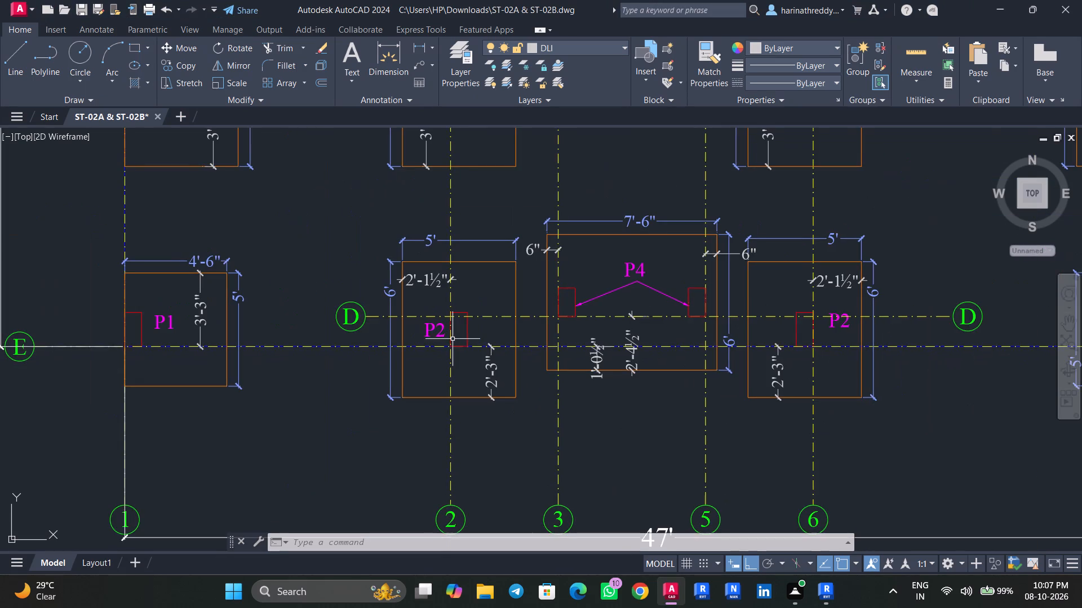
{"action": "scroll", "coordinate": [453, 339], "scroll_direction": "down", "scroll_amount": 7}
{"action": "scroll", "coordinate": [342, 329], "scroll_direction": "up", "scroll_amount": 2}
{"action": "scroll", "coordinate": [342, 329], "scroll_direction": "down", "scroll_amount": 1}
{"action": "scroll", "coordinate": [342, 329], "scroll_direction": "up", "scroll_amount": 5}
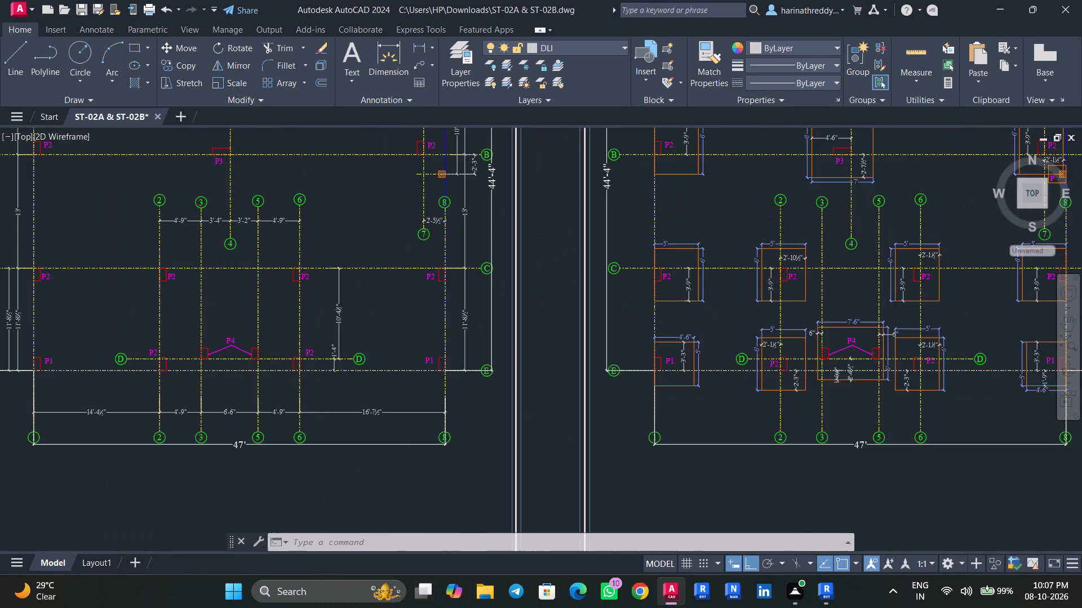
{"action": "scroll", "coordinate": [437, 340], "scroll_direction": "down", "scroll_amount": 1}
{"action": "middle_click_drag", "start_coordinate": [437, 340], "coordinate": [277, 379]}
{"action": "middle_click_drag", "start_coordinate": [648, 364], "coordinate": [409, 371]}
{"action": "middle_click_drag", "start_coordinate": [668, 368], "coordinate": [664, 368]}
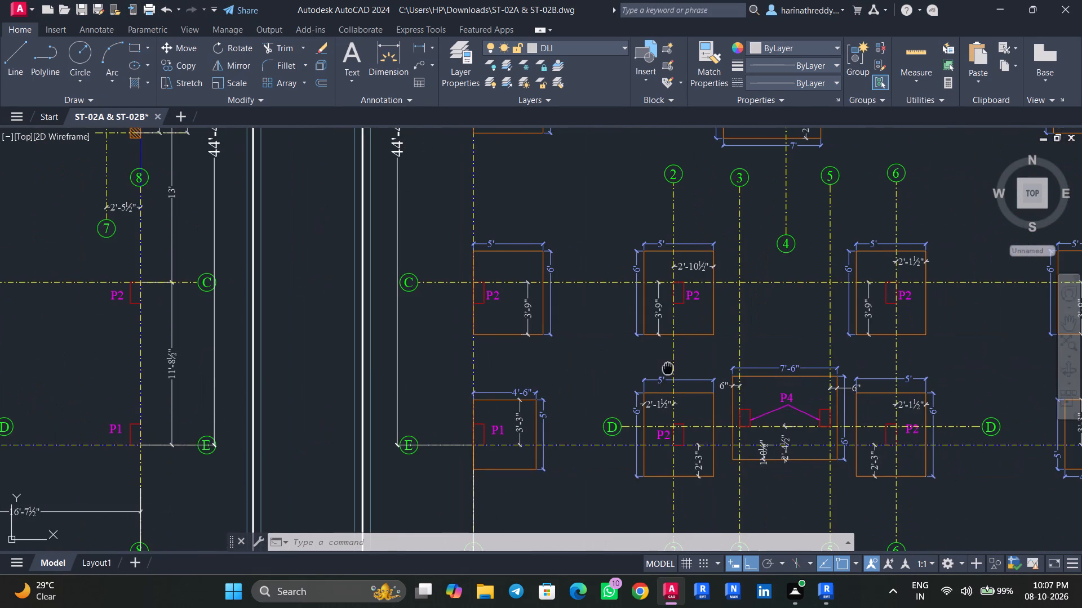
{"action": "middle_click_drag", "start_coordinate": [664, 368], "coordinate": [475, 419]}
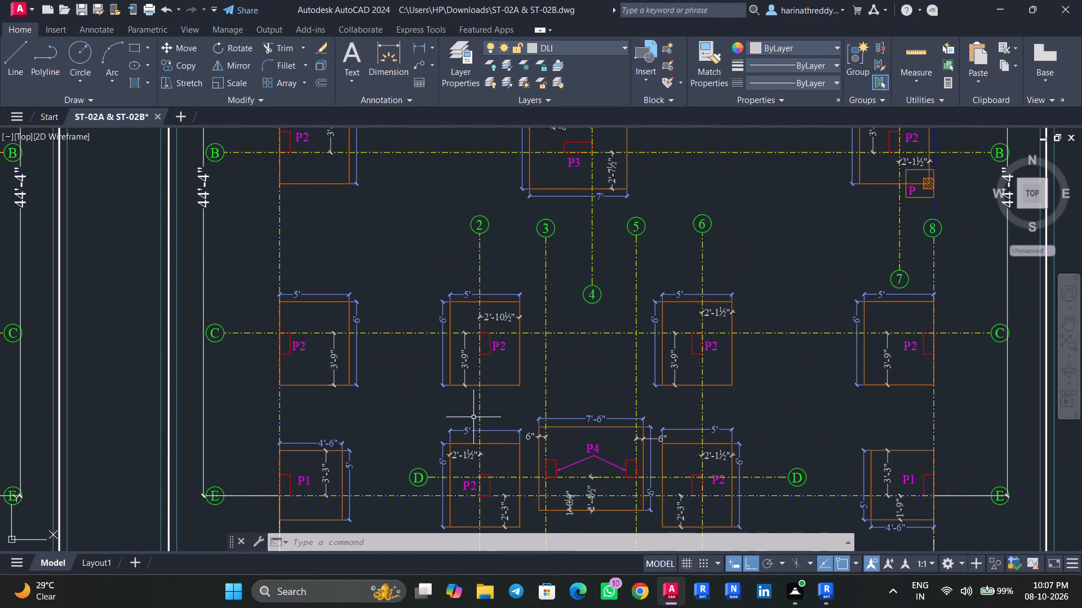
Examine the P pit overlapping the P2 pit near B/7 in the DWG and compare it against the full set of sheets.
{"action": "scroll", "coordinate": [920, 204], "scroll_direction": "up", "scroll_amount": 2}
{"action": "scroll", "coordinate": [917, 204], "scroll_direction": "down", "scroll_amount": 1}
{"action": "scroll", "coordinate": [916, 204], "scroll_direction": "up", "scroll_amount": 5}
{"action": "middle_click_drag", "start_coordinate": [903, 229], "coordinate": [744, 470]}
{"action": "scroll", "coordinate": [740, 446], "scroll_direction": "down", "scroll_amount": 3}
{"action": "scroll", "coordinate": [740, 446], "scroll_direction": "up", "scroll_amount": 1}
{"action": "scroll", "coordinate": [740, 446], "scroll_direction": "down", "scroll_amount": 2}
{"action": "scroll", "coordinate": [678, 325], "scroll_direction": "up", "scroll_amount": 3}
{"action": "scroll", "coordinate": [695, 348], "scroll_direction": "down", "scroll_amount": 1}
{"action": "scroll", "coordinate": [695, 348], "scroll_direction": "up", "scroll_amount": 1}
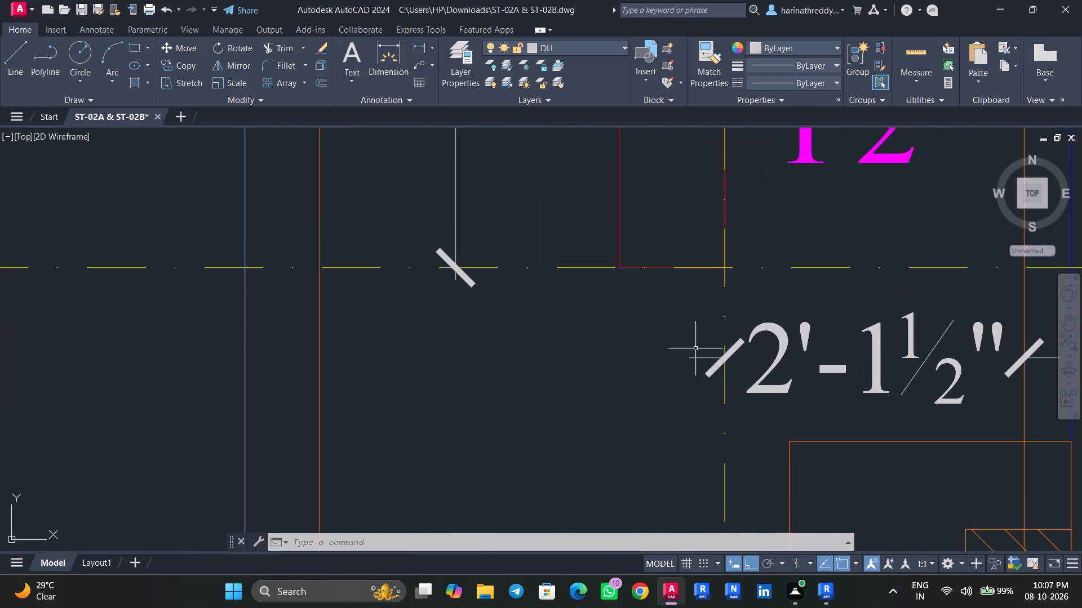
{"action": "scroll", "coordinate": [695, 348], "scroll_direction": "down", "scroll_amount": 1}
{"action": "scroll", "coordinate": [655, 373], "scroll_direction": "down", "scroll_amount": 1}
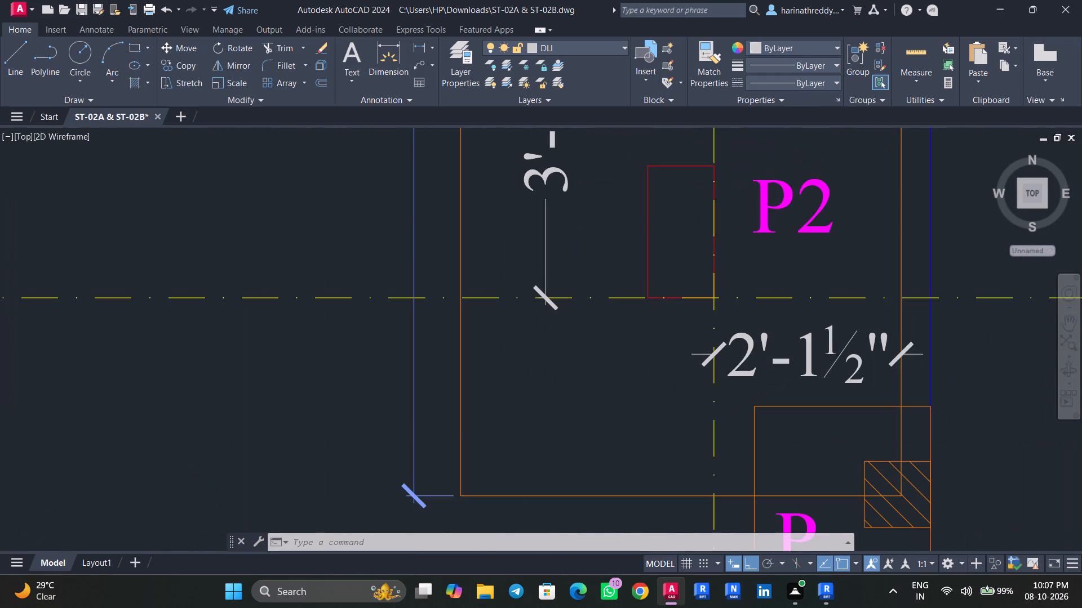
{"action": "middle_click_drag", "start_coordinate": [655, 373], "coordinate": [659, 367]}
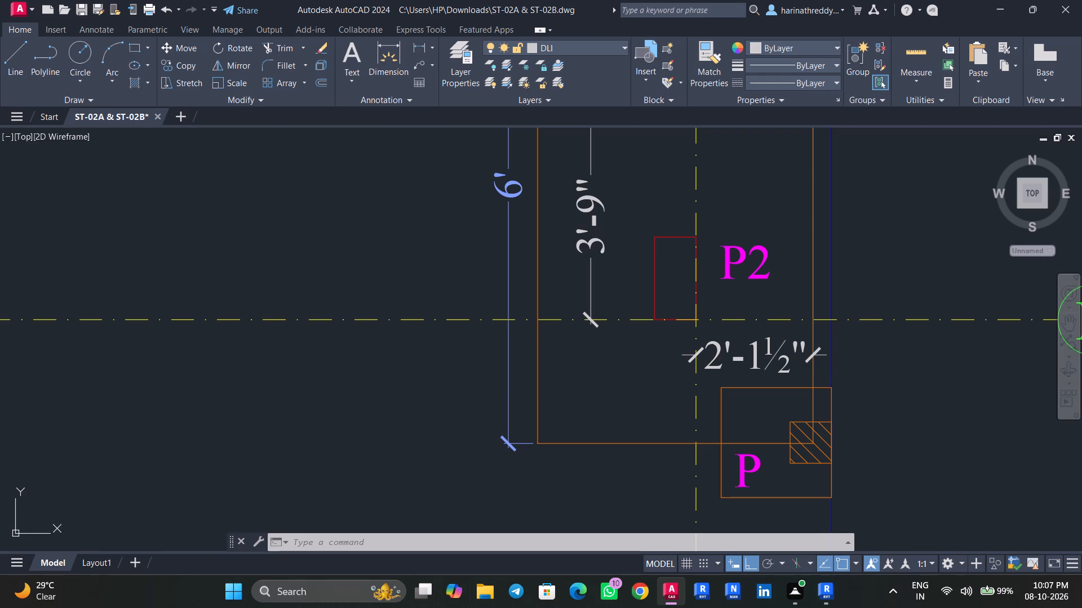
{"action": "middle_click_drag", "start_coordinate": [659, 369], "coordinate": [663, 432]}
{"action": "scroll", "coordinate": [665, 412], "scroll_direction": "down", "scroll_amount": 7}
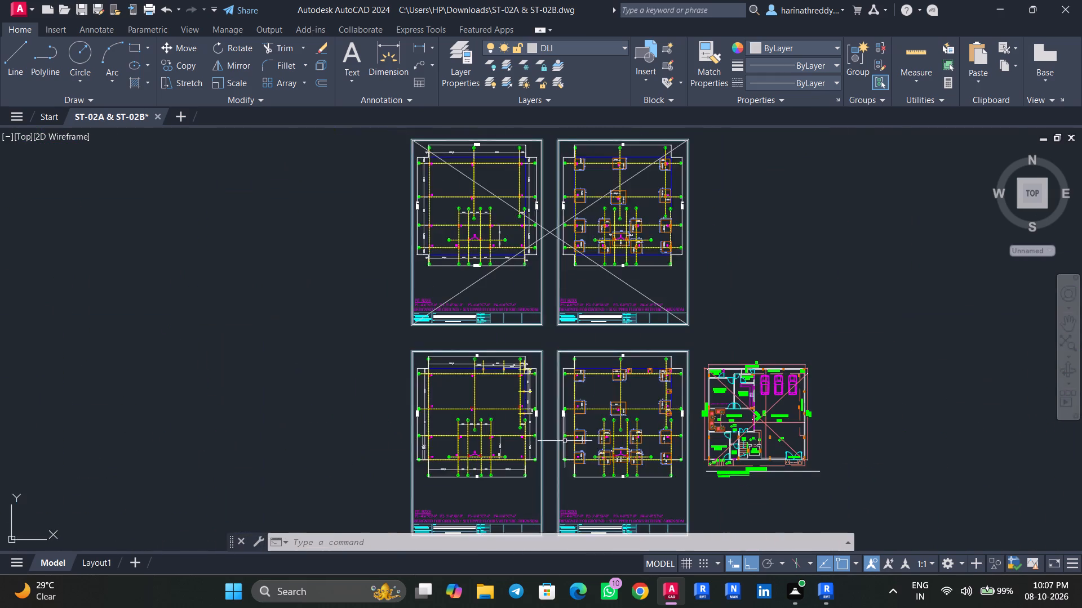
Switch to Revit and restore the temporarily hidden footings in the AFL structural plan.
{"action": "scroll", "coordinate": [549, 445], "scroll_direction": "up", "scroll_amount": 5}
{"action": "middle_click_drag", "start_coordinate": [554, 440], "coordinate": [568, 430]}
{"action": "scroll", "coordinate": [568, 430], "scroll_direction": "down", "scroll_amount": 1}
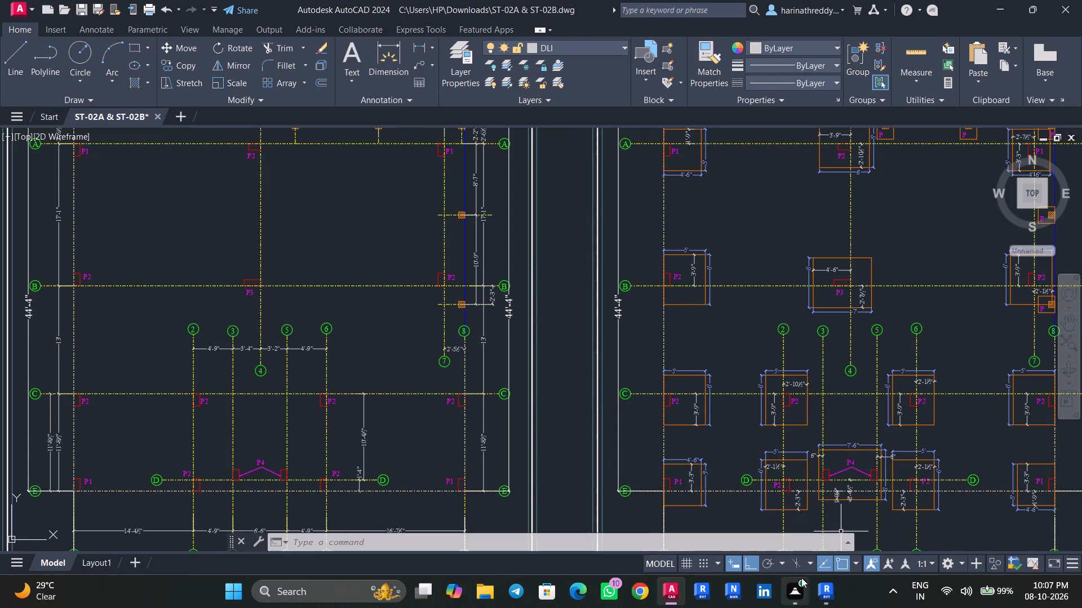
{"action": "left_click", "coordinate": [815, 594]}
{"action": "scroll", "coordinate": [507, 417], "scroll_direction": "up", "scroll_amount": 3}
{"action": "scroll", "coordinate": [509, 414], "scroll_direction": "down", "scroll_amount": 1}
{"action": "scroll", "coordinate": [509, 413], "scroll_direction": "up", "scroll_amount": 5}
{"action": "key", "text": "Escape"}
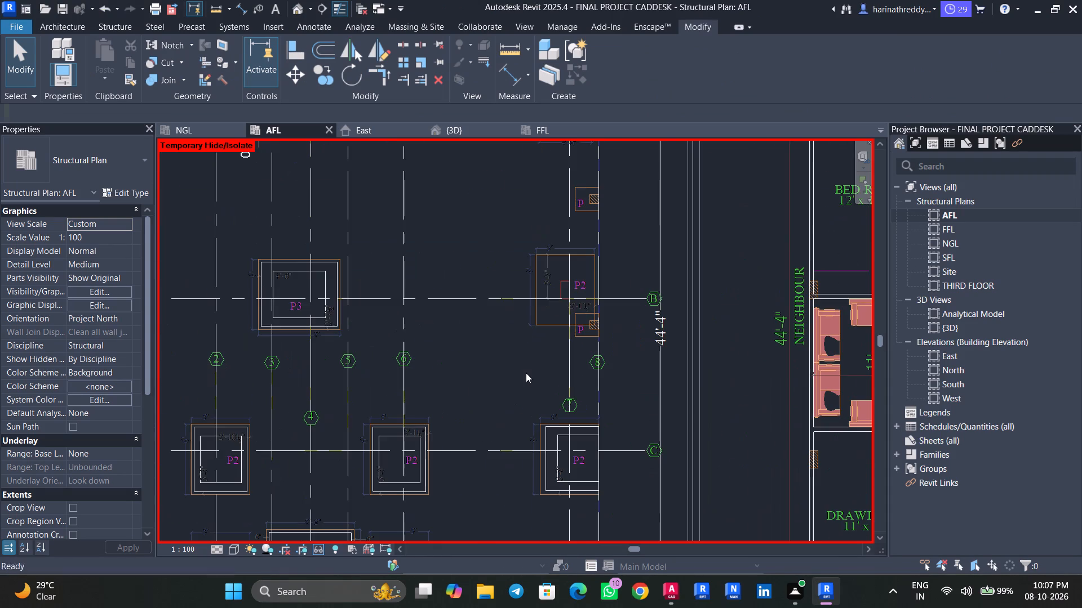
{"action": "key", "text": "Escape"}
{"action": "key", "text": "Escape"}
{"action": "type", "text": "hr"}
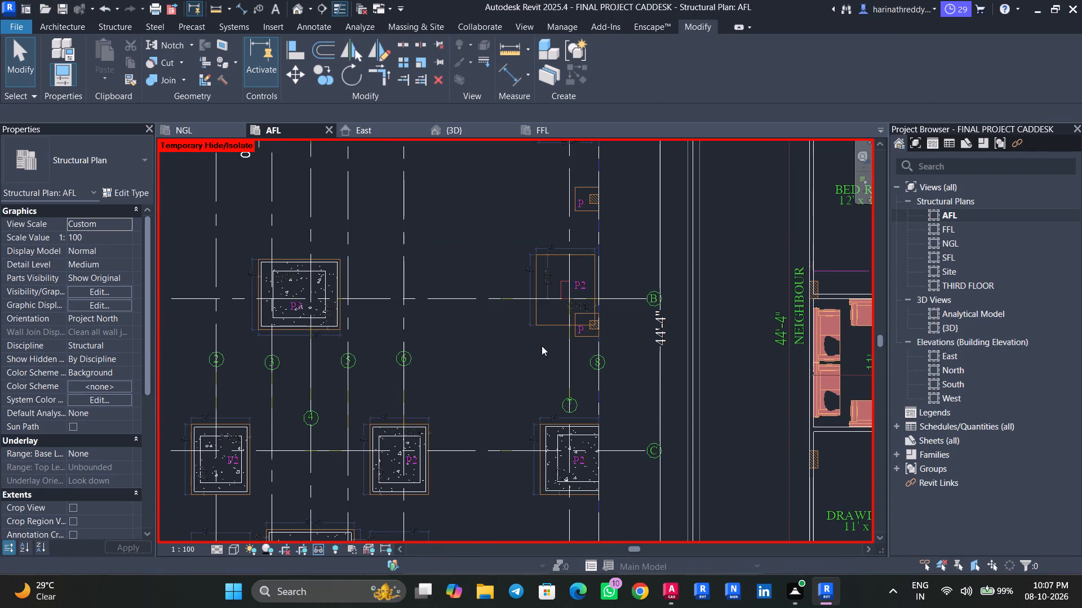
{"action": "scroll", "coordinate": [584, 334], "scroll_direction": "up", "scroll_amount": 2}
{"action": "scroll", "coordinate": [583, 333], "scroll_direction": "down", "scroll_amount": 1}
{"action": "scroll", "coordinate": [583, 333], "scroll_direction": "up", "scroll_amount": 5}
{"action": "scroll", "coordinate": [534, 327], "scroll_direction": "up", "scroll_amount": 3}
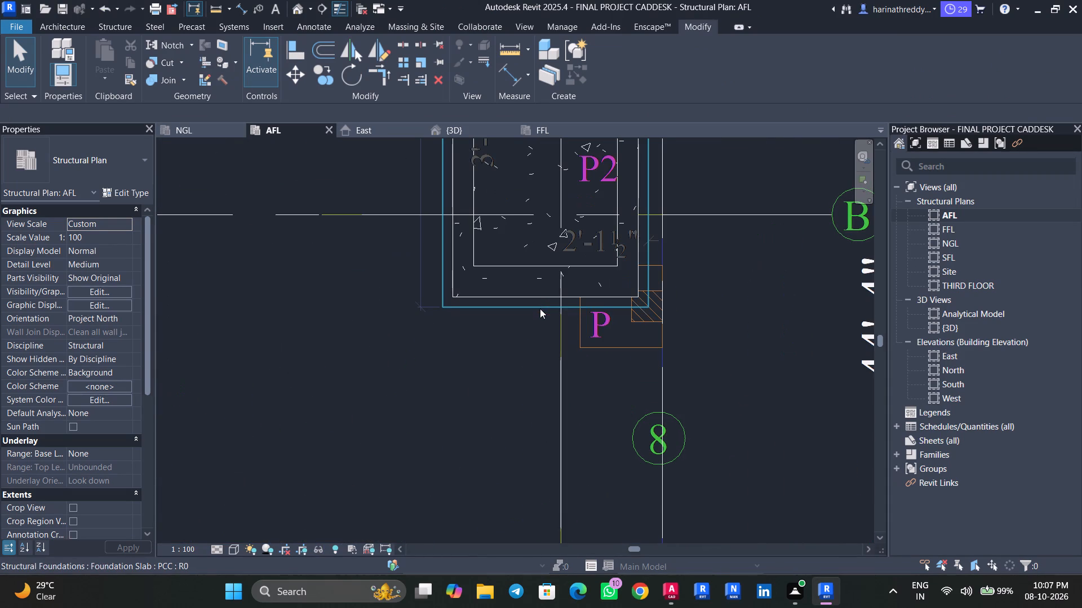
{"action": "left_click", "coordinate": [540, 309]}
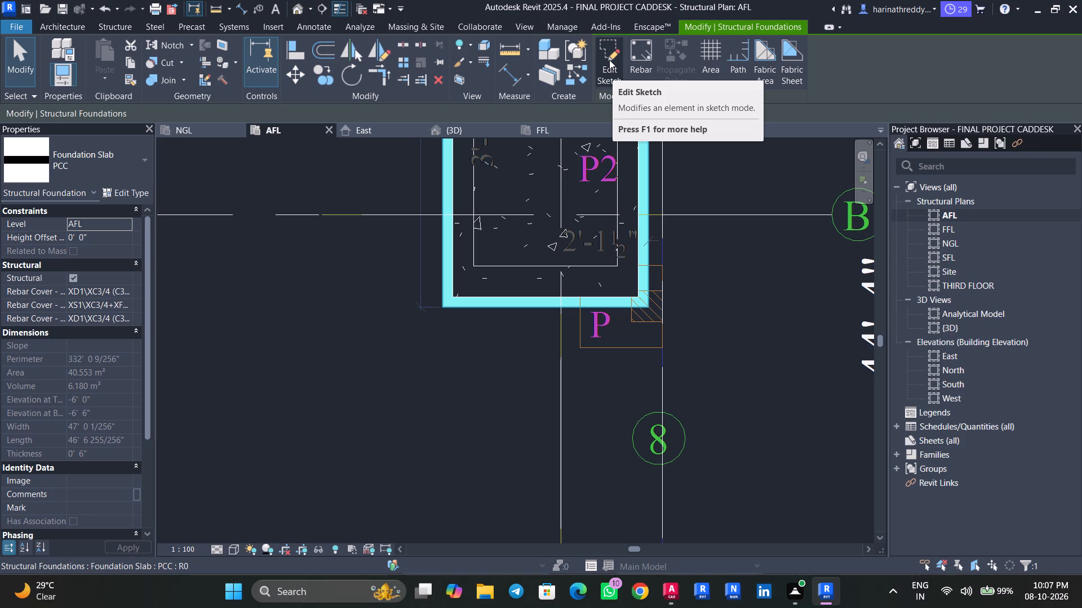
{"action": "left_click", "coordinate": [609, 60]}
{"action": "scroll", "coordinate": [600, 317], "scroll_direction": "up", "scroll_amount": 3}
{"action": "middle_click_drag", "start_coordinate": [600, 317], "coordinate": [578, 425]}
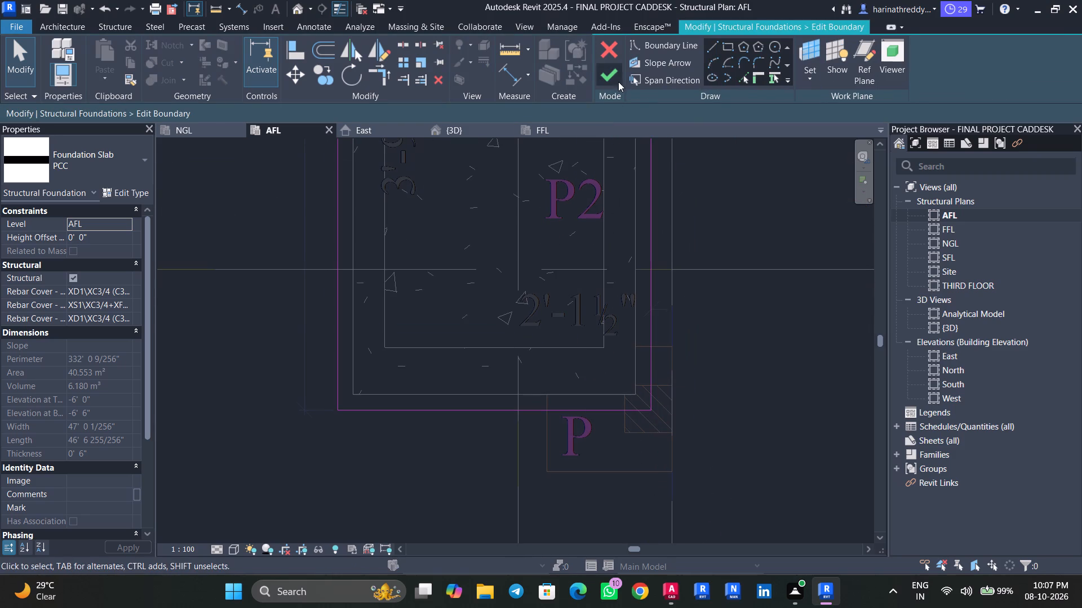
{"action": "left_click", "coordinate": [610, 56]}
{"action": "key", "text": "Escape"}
Temporarily hide the F2 TOP and F2 footings over the P2 pit at B/7.
{"action": "left_click", "coordinate": [599, 253]}
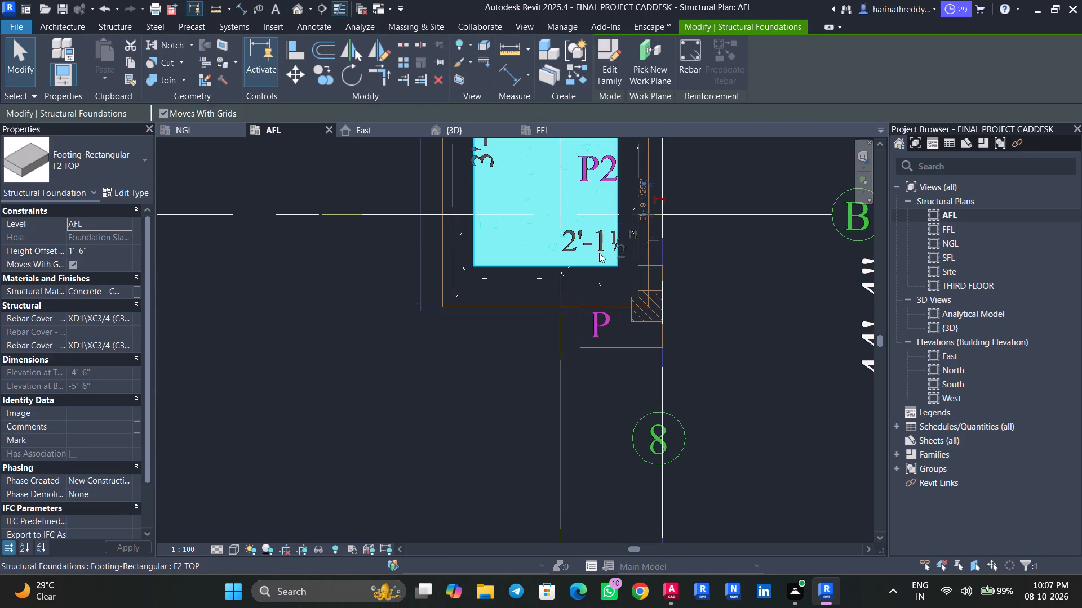
{"action": "type", "text": "hh"}
{"action": "left_click", "coordinate": [598, 263]}
{"action": "type", "text": "hh"}
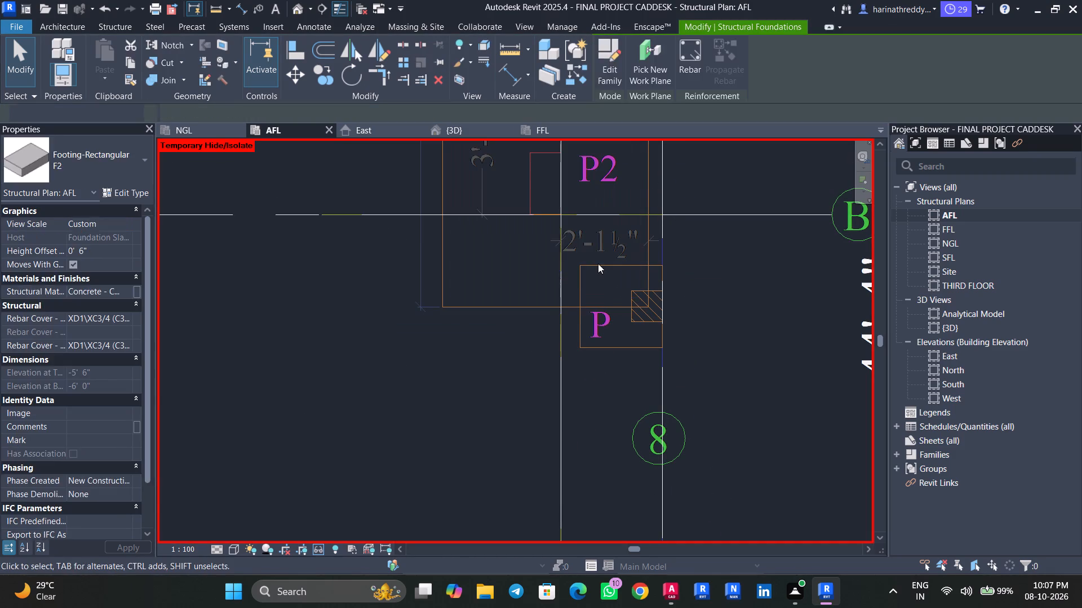
Edit the PCC slab boundary under P2 at B/7, adding boundary lines picked from the overlapping P pit's west and north edges.
{"action": "left_click", "coordinate": [609, 302]}
{"action": "scroll", "coordinate": [616, 269], "scroll_direction": "up", "scroll_amount": 1}
{"action": "middle_click_drag", "start_coordinate": [616, 269], "coordinate": [594, 291]}
{"action": "left_click", "coordinate": [608, 63]}
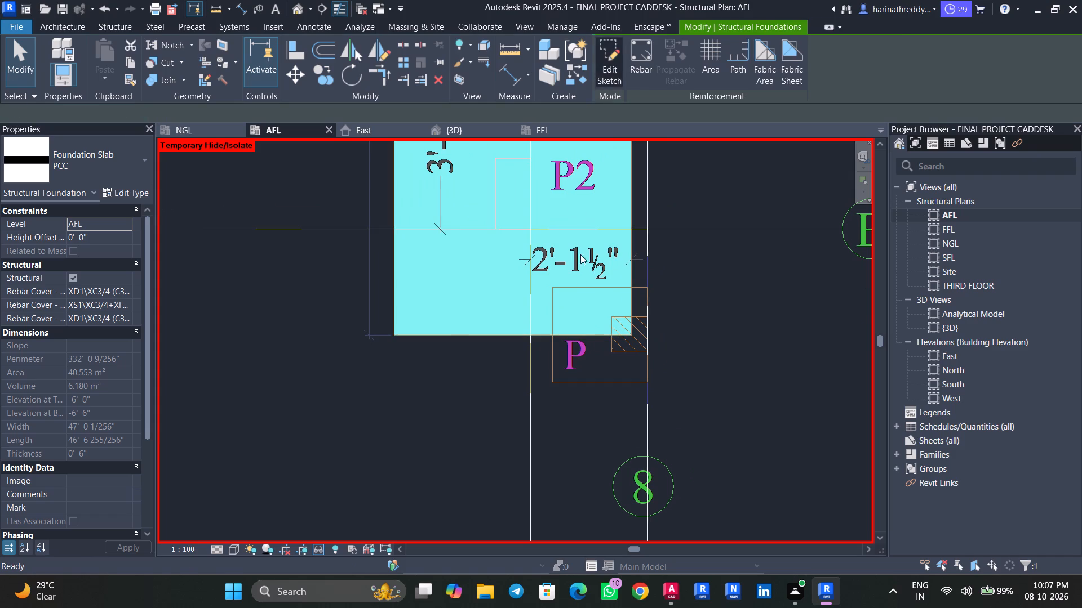
{"action": "scroll", "coordinate": [641, 180], "scroll_direction": "up", "scroll_amount": 5}
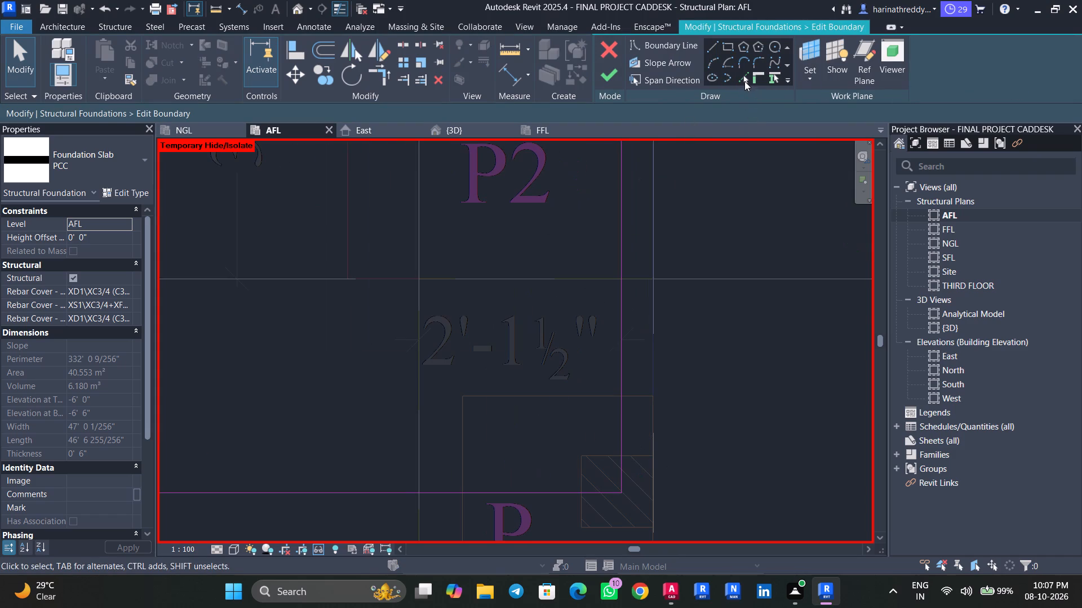
{"action": "left_click", "coordinate": [744, 81]}
{"action": "middle_click_drag", "start_coordinate": [700, 279], "coordinate": [718, 187]}
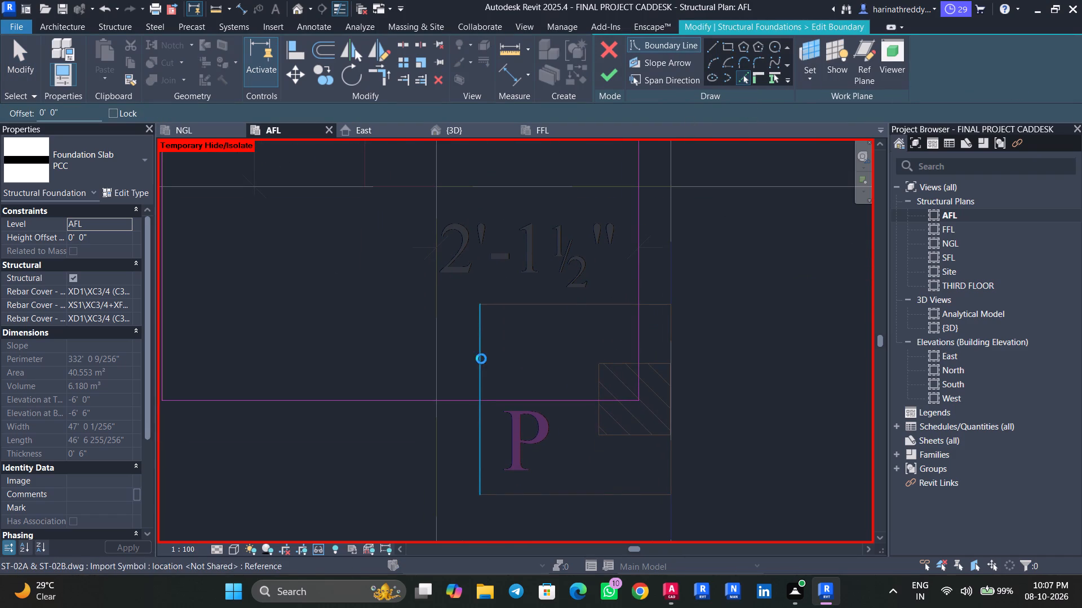
{"action": "left_click", "coordinate": [481, 359]}
{"action": "left_click", "coordinate": [529, 309]}
{"action": "key", "text": "Escape"}
{"action": "key", "text": "Escape"}
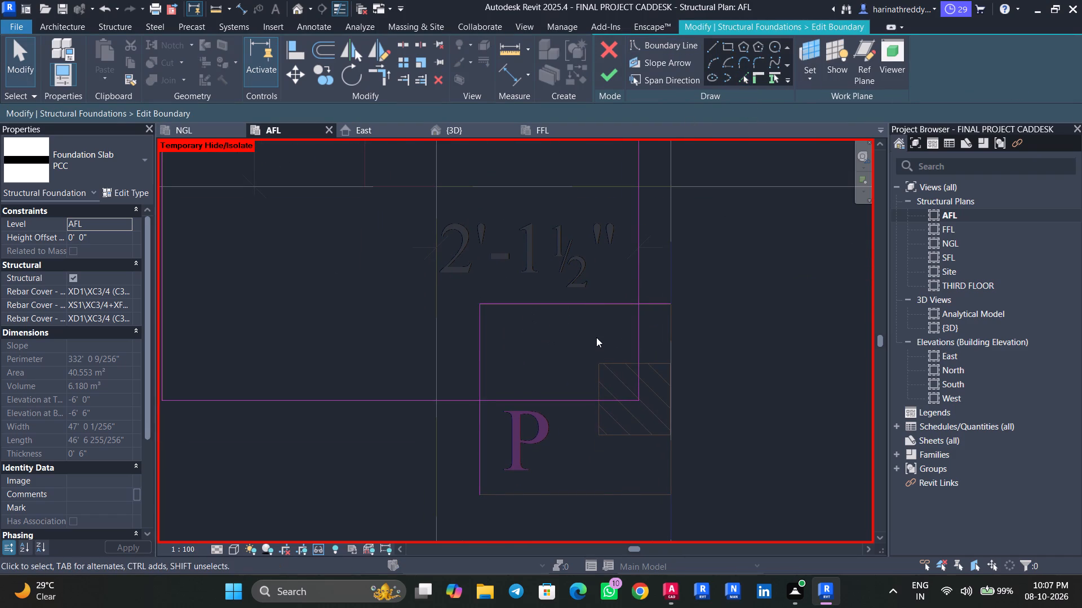
Trim the slab boundary lines into a corner notch around the P pit and finish the sketch.
{"action": "type", "text": "tr"}
{"action": "left_click", "coordinate": [587, 308]}
{"action": "left_click", "coordinate": [641, 262]}
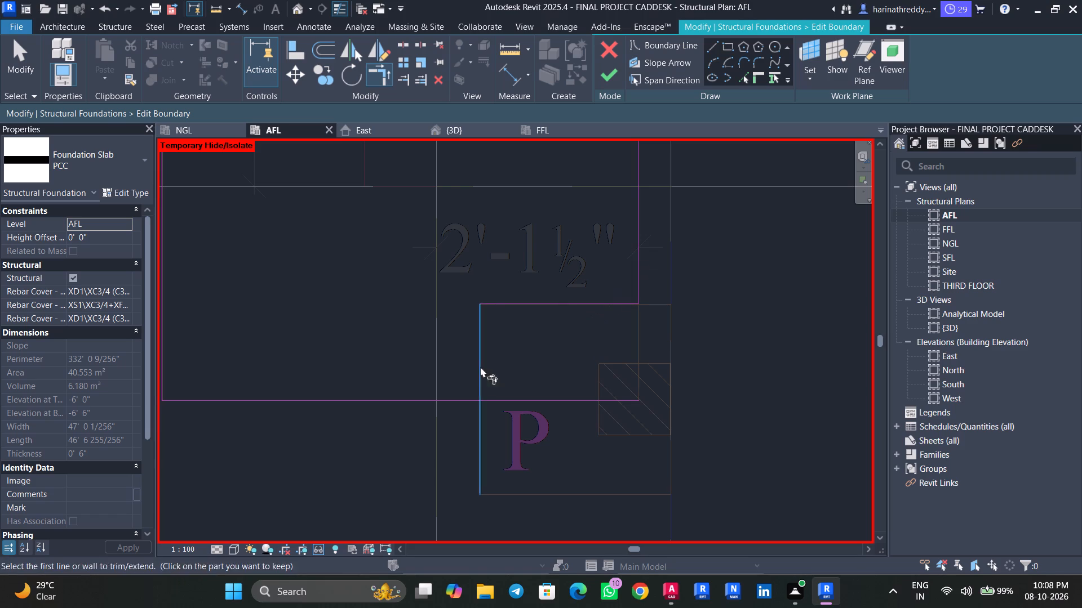
{"action": "left_click", "coordinate": [480, 372]}
{"action": "left_click", "coordinate": [454, 403]}
{"action": "key", "text": "Escape"}
{"action": "key", "text": "Escape"}
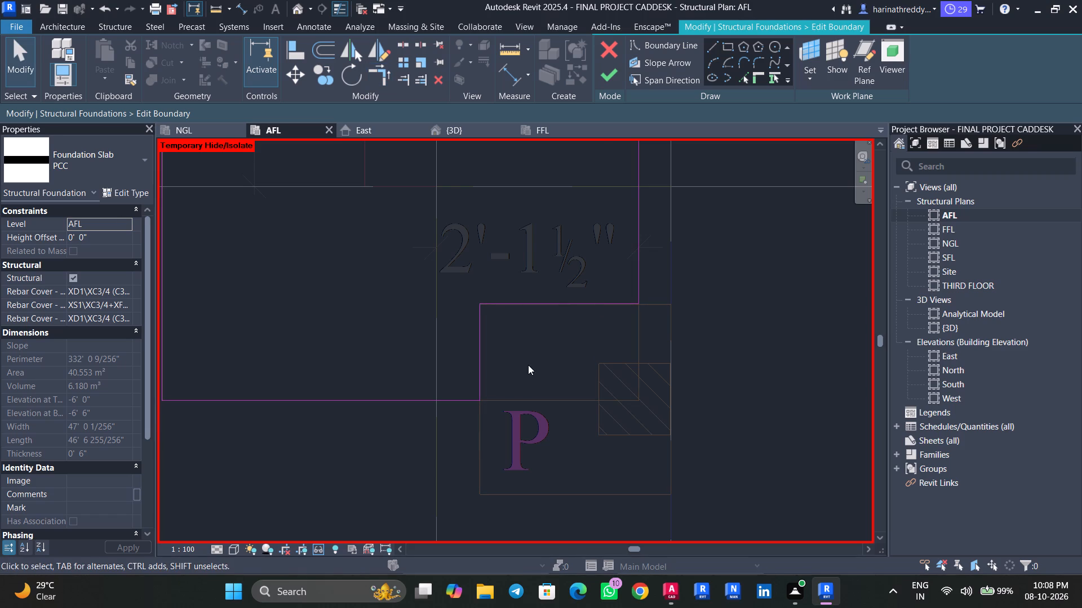
{"action": "left_click", "coordinate": [602, 88]}
{"action": "left_click", "coordinate": [607, 81]}
Restore the temporarily hidden F2 footings around the notched P2 PCC slab.
{"action": "middle_click_drag", "start_coordinate": [688, 265], "coordinate": [698, 357]}
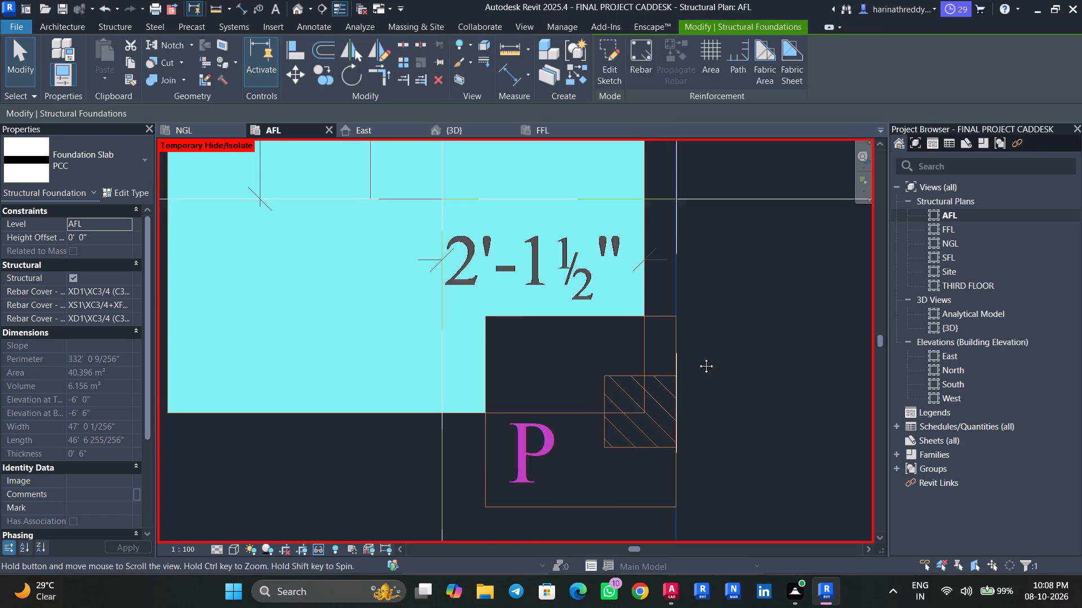
{"action": "middle_click_drag", "start_coordinate": [698, 357], "coordinate": [706, 395]}
{"action": "scroll", "coordinate": [708, 390], "scroll_direction": "down", "scroll_amount": 4}
{"action": "key", "text": "Escape"}
{"action": "key", "text": "Escape"}
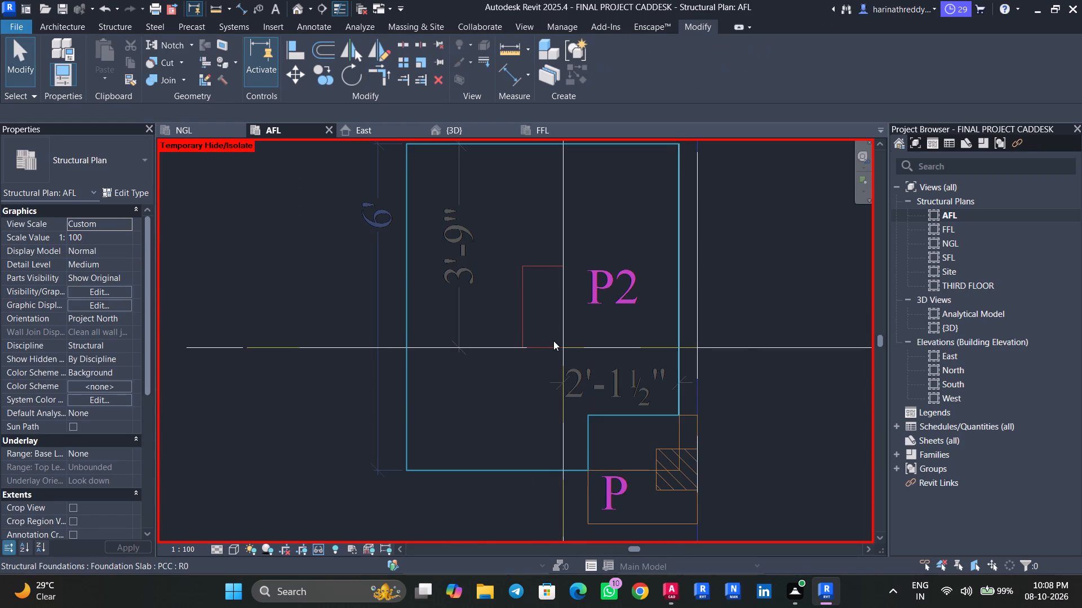
{"action": "type", "text": "he"}
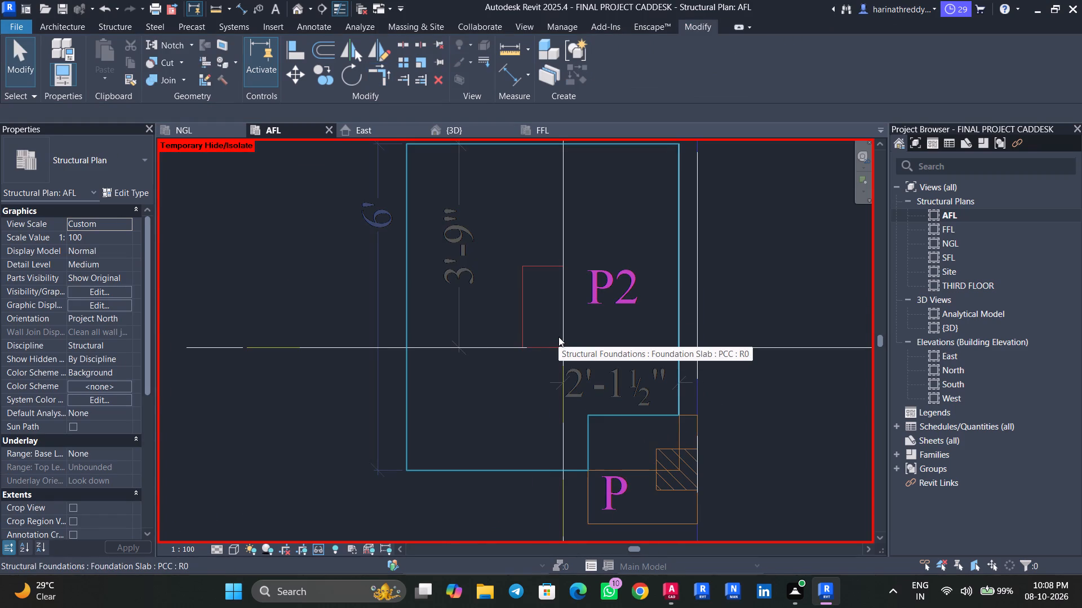
{"action": "type", "text": "hr"}
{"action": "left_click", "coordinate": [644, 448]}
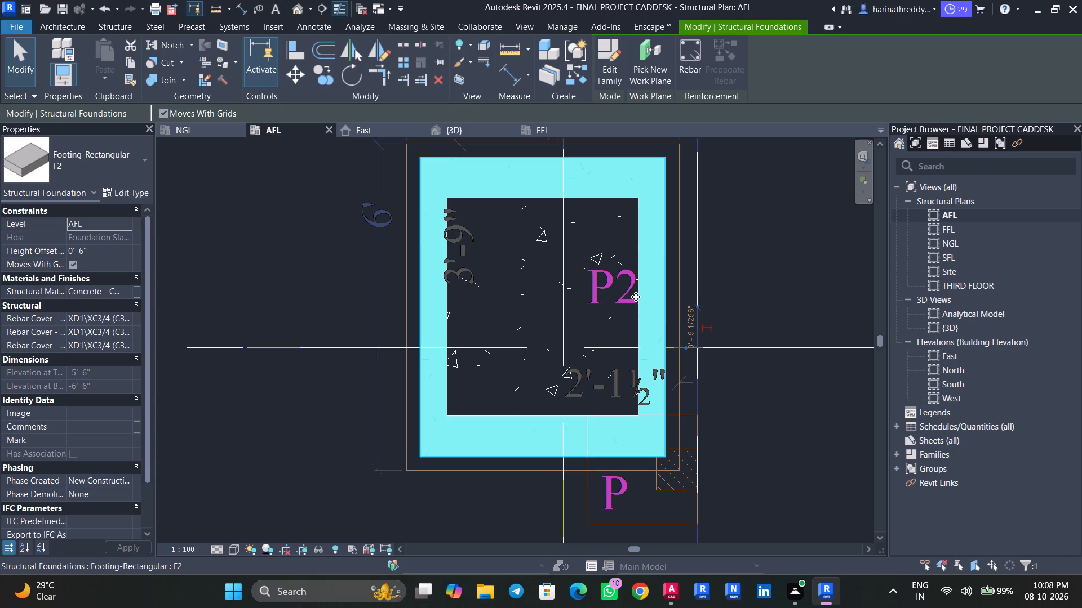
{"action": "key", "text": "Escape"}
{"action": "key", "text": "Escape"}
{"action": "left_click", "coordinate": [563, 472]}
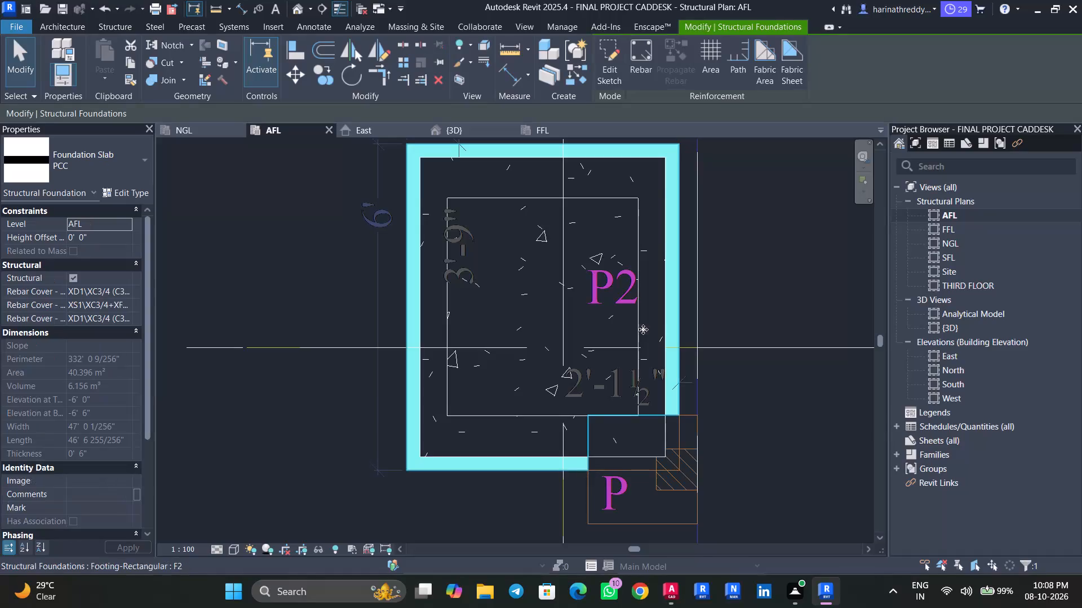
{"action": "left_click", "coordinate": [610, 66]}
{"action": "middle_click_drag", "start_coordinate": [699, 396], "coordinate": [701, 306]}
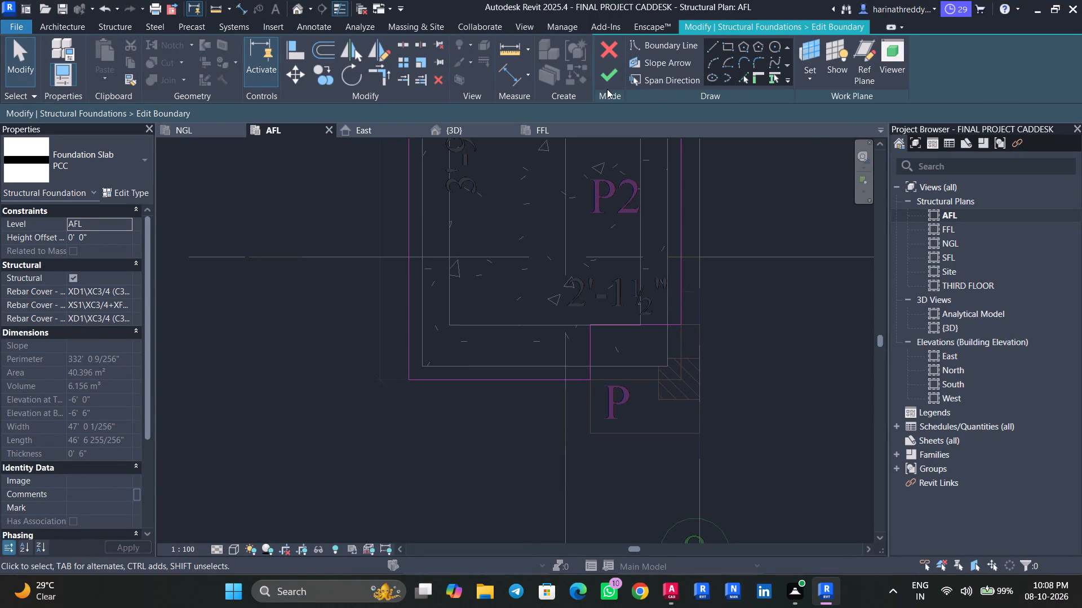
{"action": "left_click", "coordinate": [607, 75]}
Create a similar PCC foundation slab with a 2' x 2' rectangular boundary over the P pit beside P2 near B/7.
{"action": "left_click", "coordinate": [517, 385]}
{"action": "type", "text": "cs"}
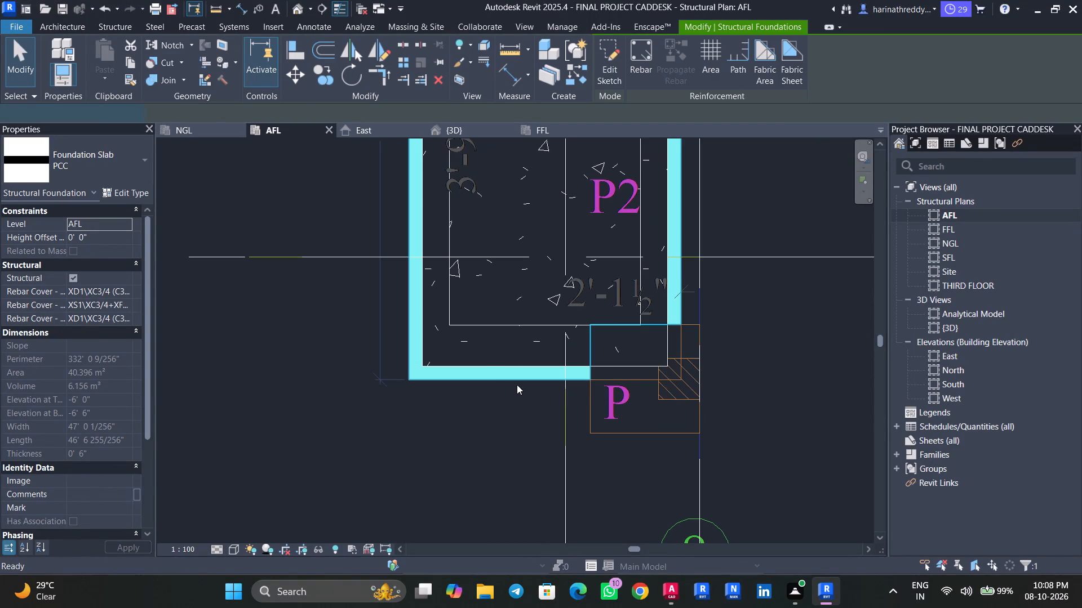
{"action": "scroll", "coordinate": [613, 371], "scroll_direction": "up", "scroll_amount": 3}
{"action": "scroll", "coordinate": [698, 63], "scroll_direction": "up", "scroll_amount": 1}
{"action": "left_click", "coordinate": [728, 47]}
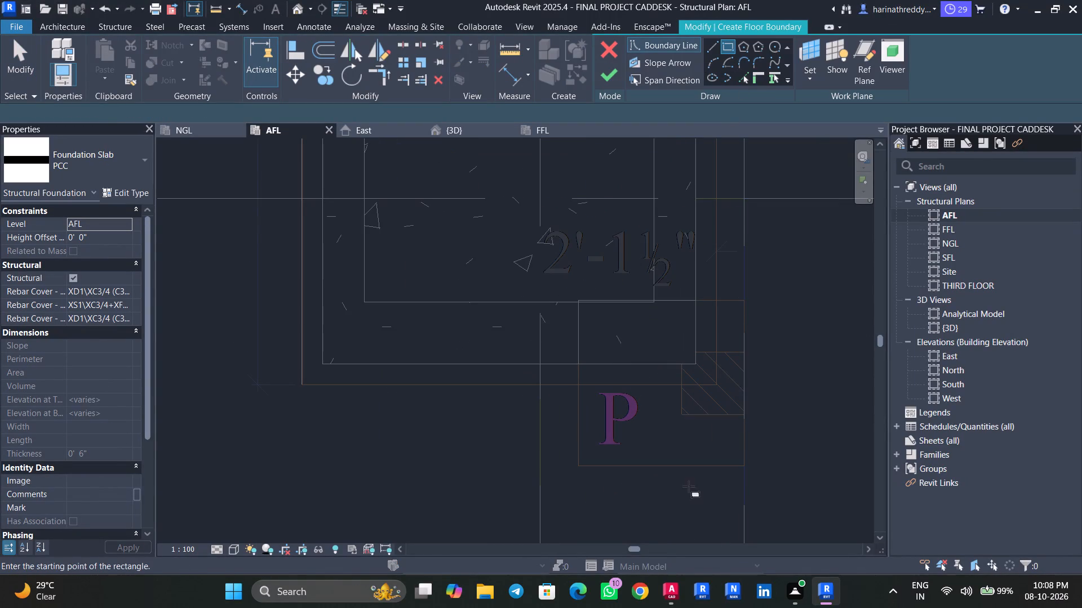
{"action": "left_click", "coordinate": [746, 472]}
{"action": "scroll", "coordinate": [575, 310], "scroll_direction": "up", "scroll_amount": 8}
{"action": "scroll", "coordinate": [574, 306], "scroll_direction": "down", "scroll_amount": 1}
{"action": "scroll", "coordinate": [574, 306], "scroll_direction": "up", "scroll_amount": 1}
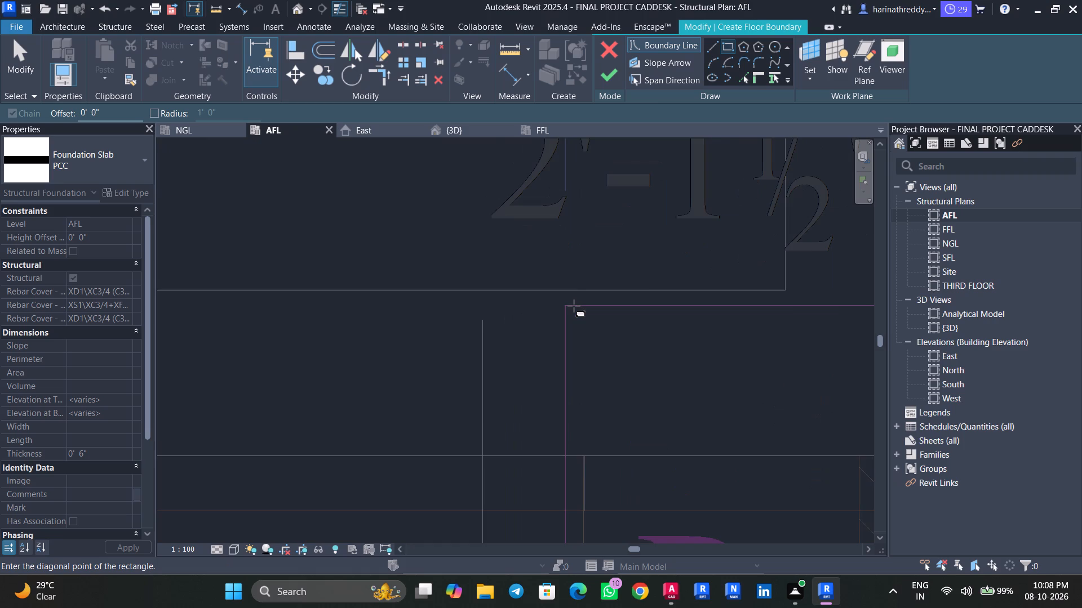
{"action": "left_click", "coordinate": [589, 280]}
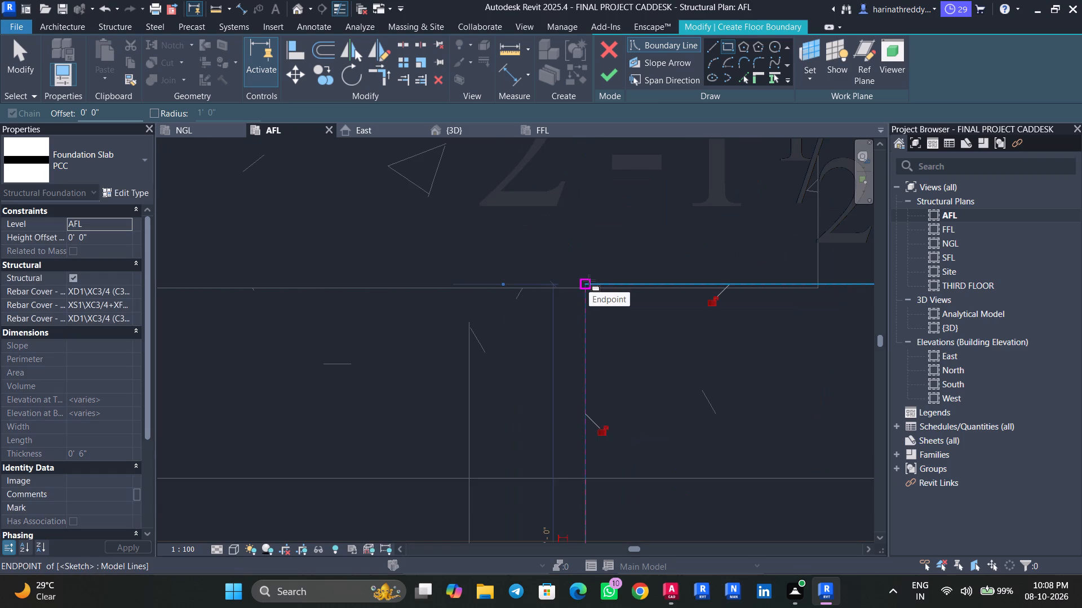
{"action": "key", "text": "Escape"}
{"action": "key", "text": "Escape"}
{"action": "left_click", "coordinate": [611, 74]}
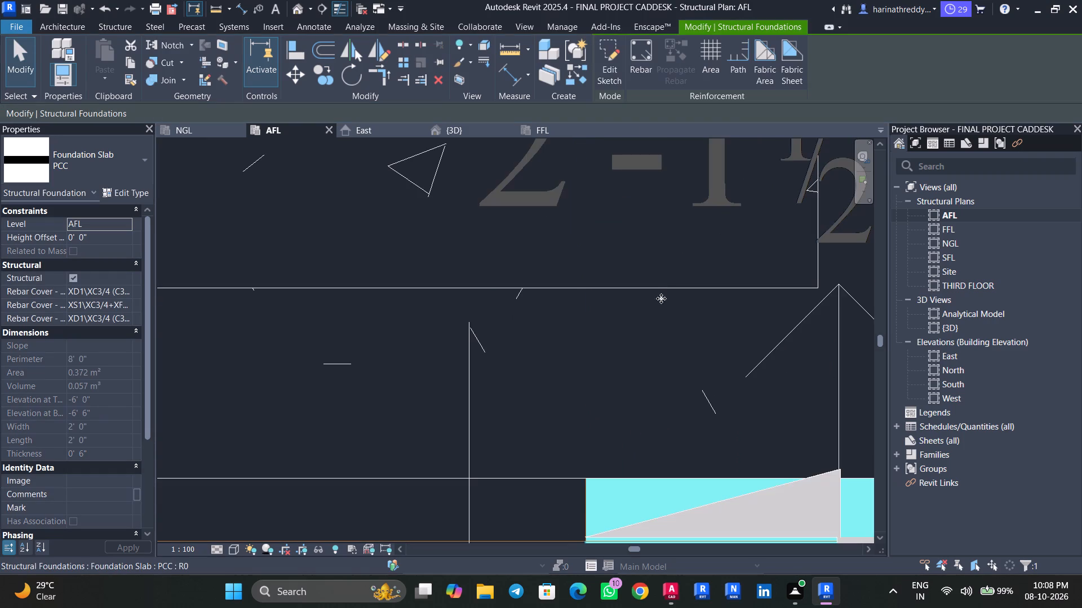
{"action": "scroll", "coordinate": [573, 319], "scroll_direction": "down", "scroll_amount": 6}
{"action": "scroll", "coordinate": [573, 319], "scroll_direction": "up", "scroll_amount": 1}
{"action": "scroll", "coordinate": [573, 319], "scroll_direction": "down", "scroll_amount": 1}
{"action": "key", "text": "Escape"}
{"action": "key", "text": "Escape"}
Temporarily hide the F2 TOP and F2 footings over the P2 pit at B/7.
{"action": "left_click", "coordinate": [569, 413]}
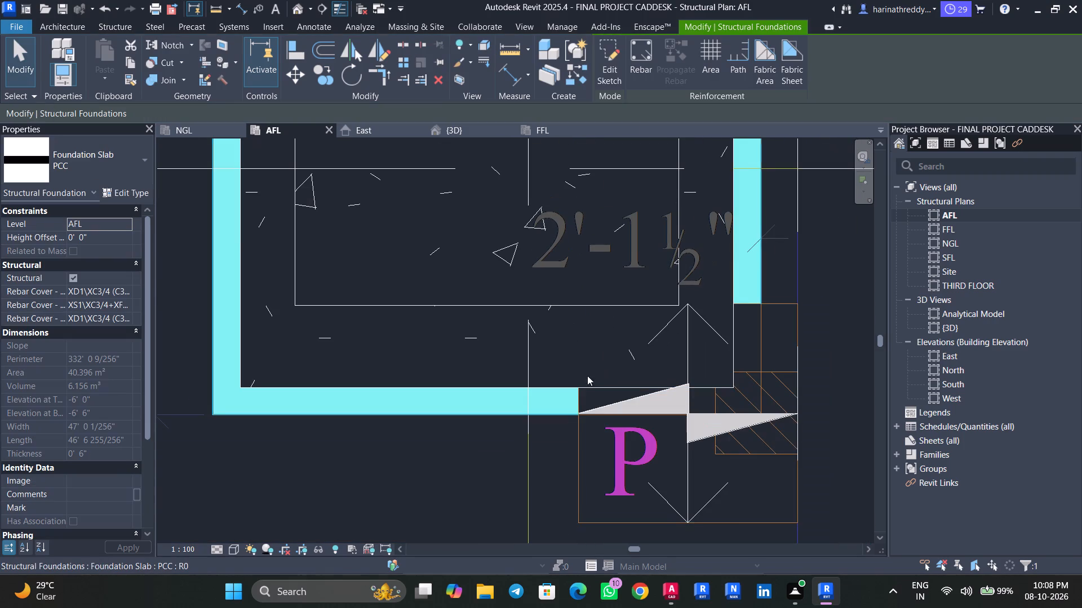
{"action": "key", "text": "Escape"}
{"action": "key", "text": "Escape"}
{"action": "left_click", "coordinate": [561, 299]}
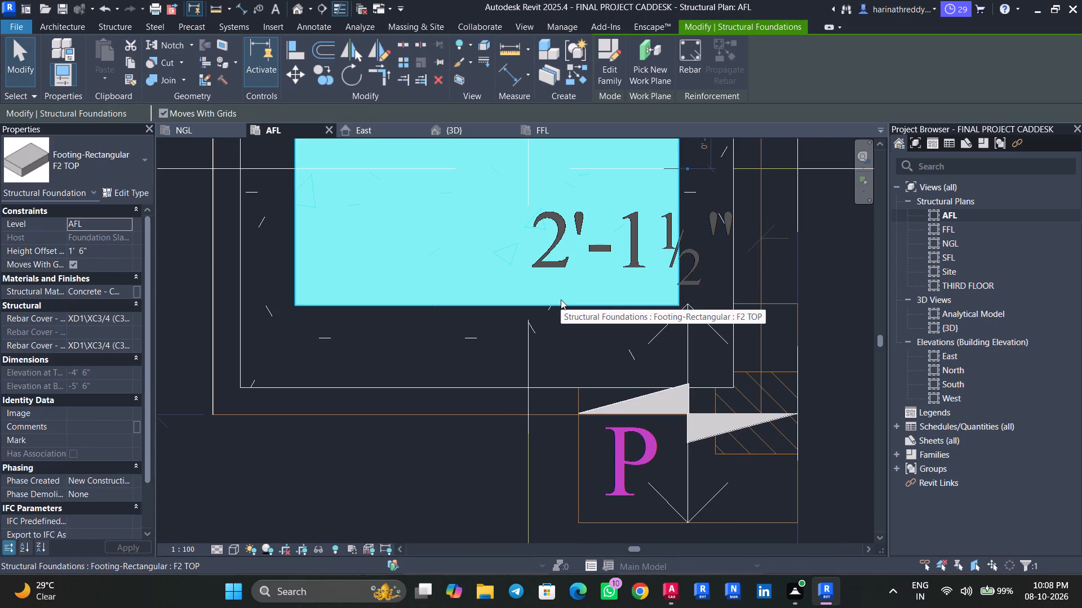
{"action": "type", "text": "hh"}
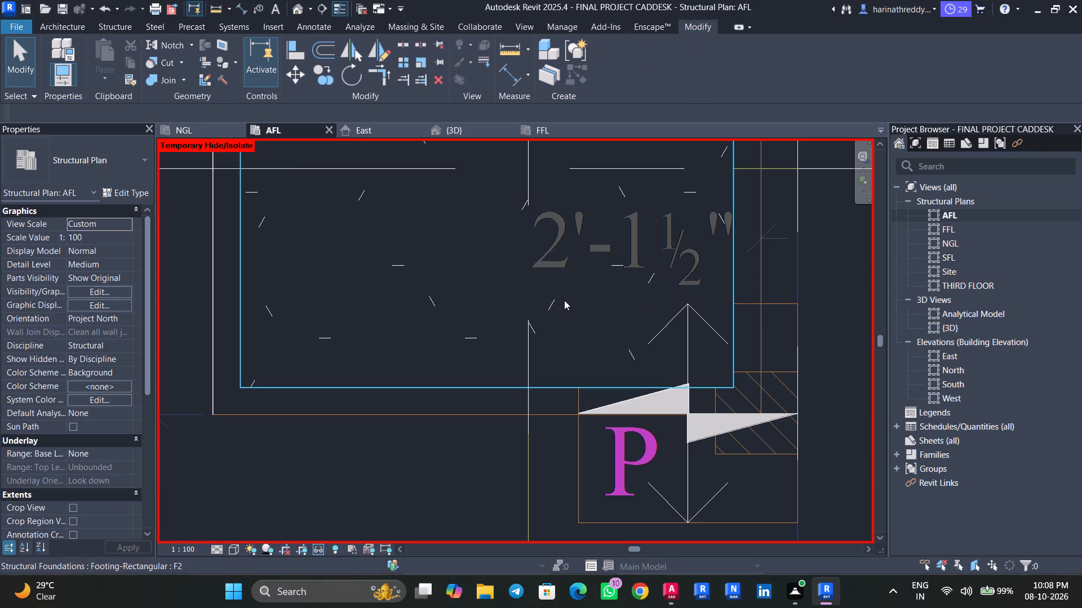
{"action": "left_click", "coordinate": [565, 303]}
{"action": "type", "text": "hh"}
Open the notched P2 PCC slab's boundary for editing and select the notch's horizontal edge to check it against the P pit outline.
{"action": "left_click", "coordinate": [567, 399]}
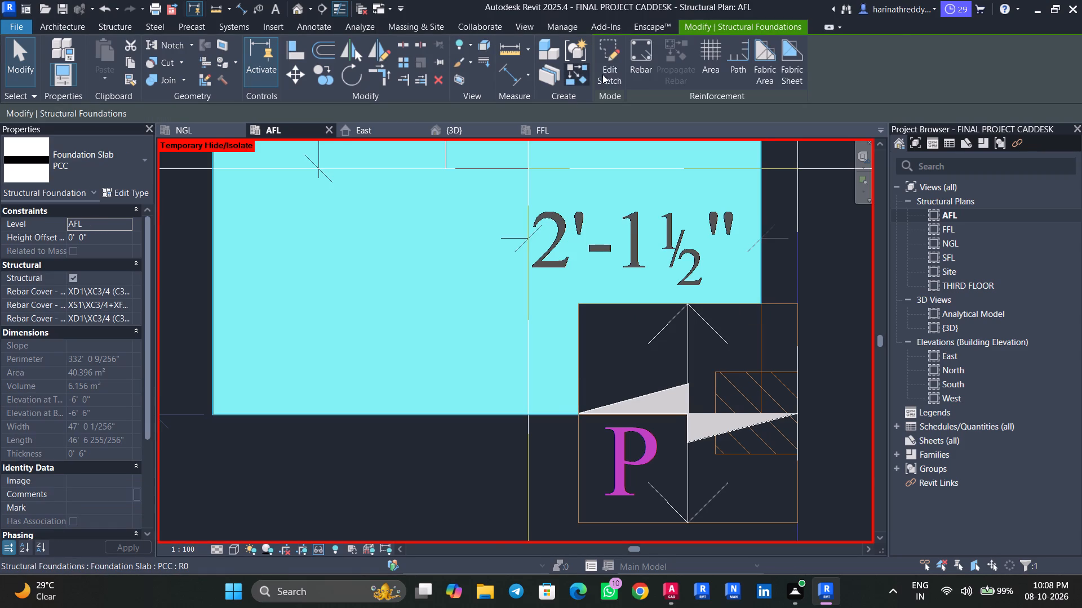
{"action": "left_click", "coordinate": [606, 65]}
{"action": "scroll", "coordinate": [628, 332], "scroll_direction": "up", "scroll_amount": 11}
{"action": "scroll", "coordinate": [552, 301], "scroll_direction": "down", "scroll_amount": 1}
{"action": "scroll", "coordinate": [551, 300], "scroll_direction": "up", "scroll_amount": 11}
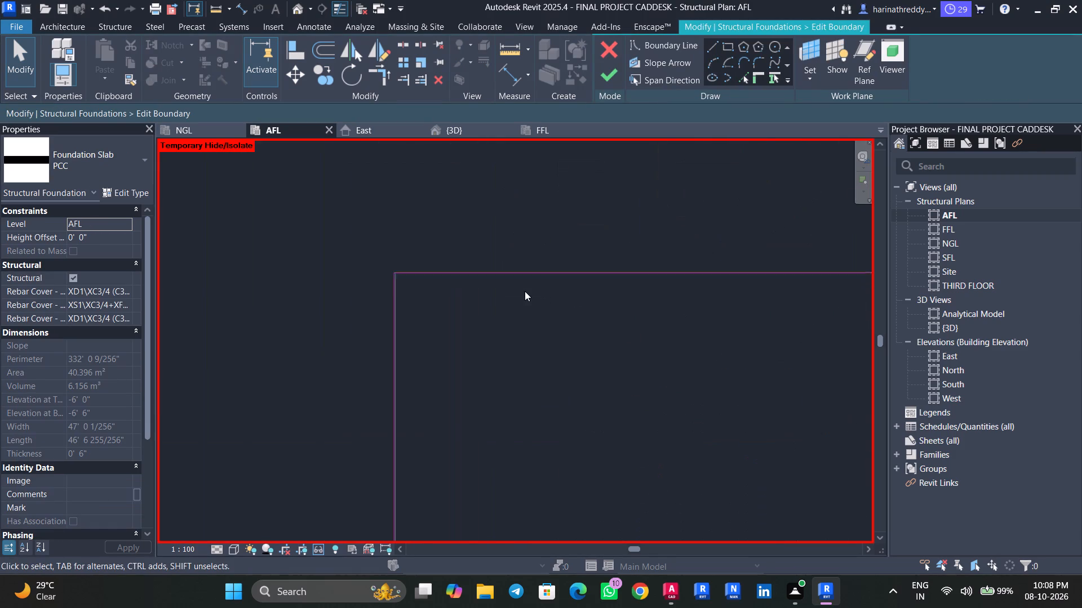
{"action": "scroll", "coordinate": [525, 291], "scroll_direction": "up", "scroll_amount": 2}
{"action": "type", "text": "al"}
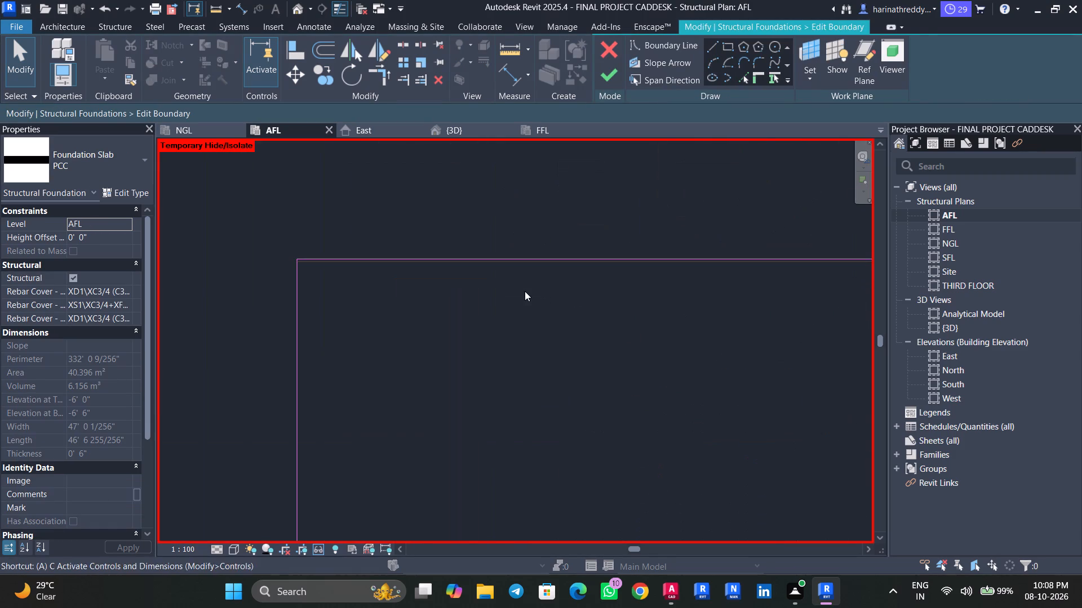
{"action": "key", "text": "Escape"}
{"action": "key", "text": "Escape"}
{"action": "left_click", "coordinate": [482, 261]}
{"action": "scroll", "coordinate": [508, 260], "scroll_direction": "up", "scroll_amount": 12}
{"action": "scroll", "coordinate": [508, 260], "scroll_direction": "down", "scroll_amount": 1}
{"action": "scroll", "coordinate": [508, 260], "scroll_direction": "up", "scroll_amount": 1}
{"action": "middle_click_drag", "start_coordinate": [508, 260], "coordinate": [516, 288]}
{"action": "scroll", "coordinate": [516, 288], "scroll_direction": "up", "scroll_amount": 1}
{"action": "scroll", "coordinate": [517, 291], "scroll_direction": "down", "scroll_amount": 8}
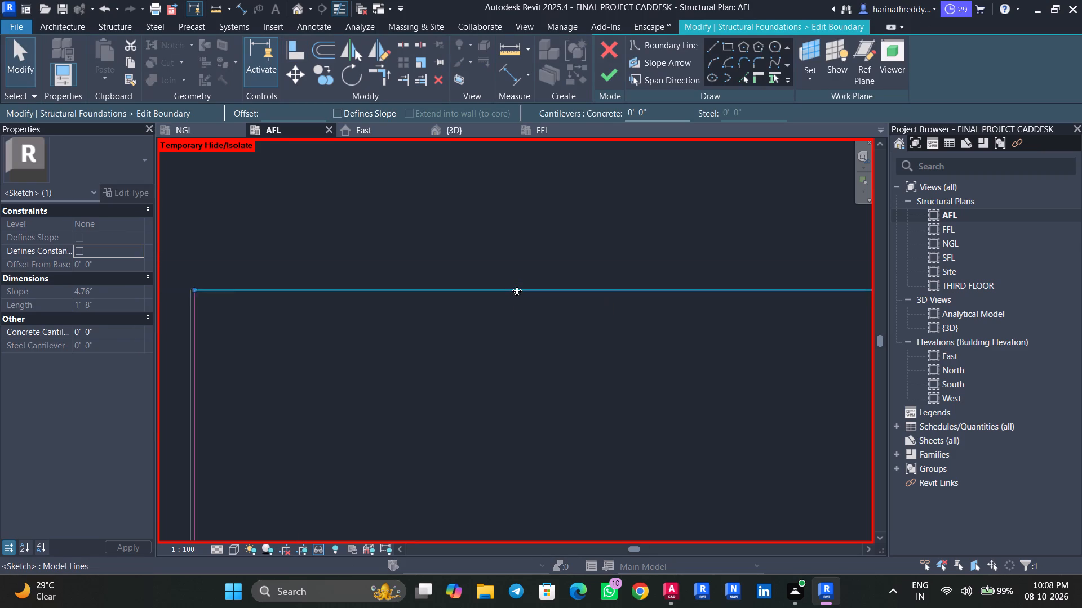
Move the notch's vertical edge in the P2 slab sketch onto the P pit outline and finish the boundary edit.
{"action": "scroll", "coordinate": [517, 291], "scroll_direction": "down", "scroll_amount": 8}
{"action": "scroll", "coordinate": [517, 291], "scroll_direction": "up", "scroll_amount": 1}
{"action": "scroll", "coordinate": [517, 291], "scroll_direction": "down", "scroll_amount": 3}
{"action": "scroll", "coordinate": [416, 373], "scroll_direction": "up", "scroll_amount": 2}
{"action": "scroll", "coordinate": [418, 373], "scroll_direction": "down", "scroll_amount": 1}
{"action": "scroll", "coordinate": [418, 373], "scroll_direction": "up", "scroll_amount": 14}
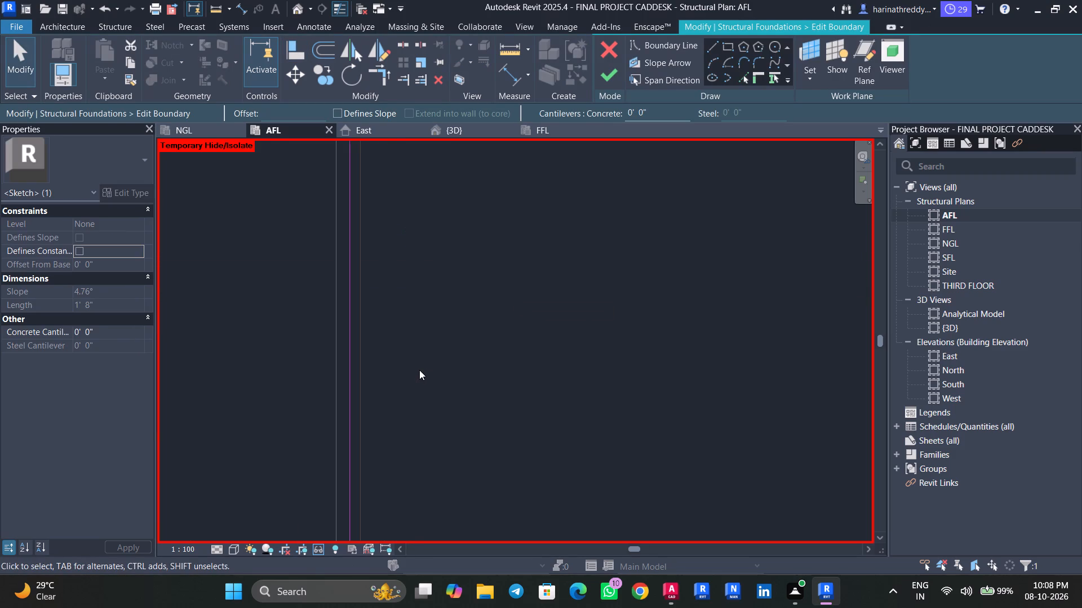
{"action": "type", "text": "al"}
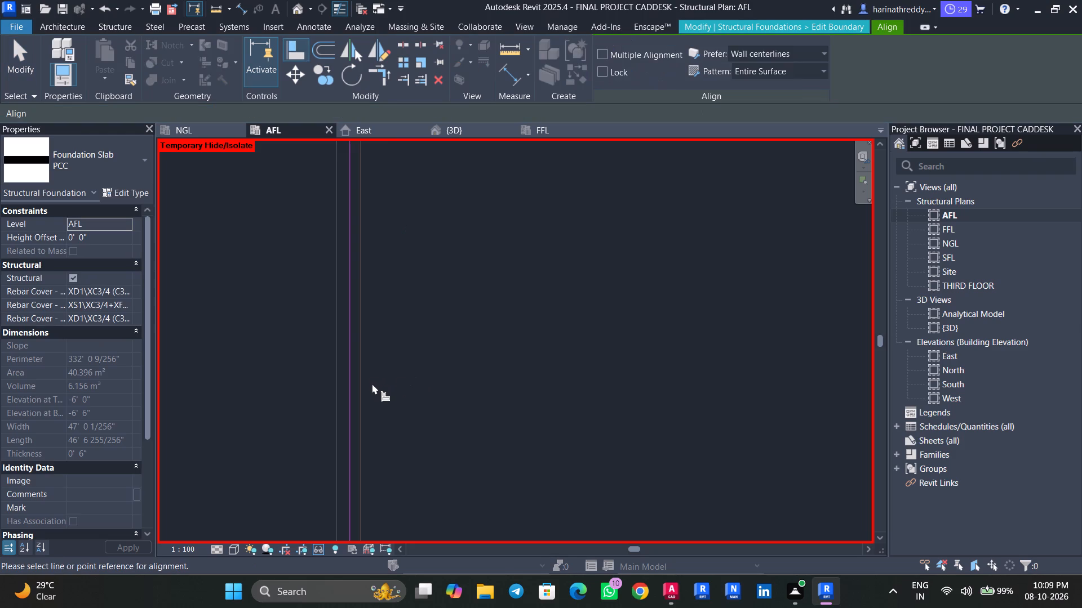
{"action": "key", "text": "Escape"}
{"action": "key", "text": "Escape"}
{"action": "left_click", "coordinate": [353, 376]}
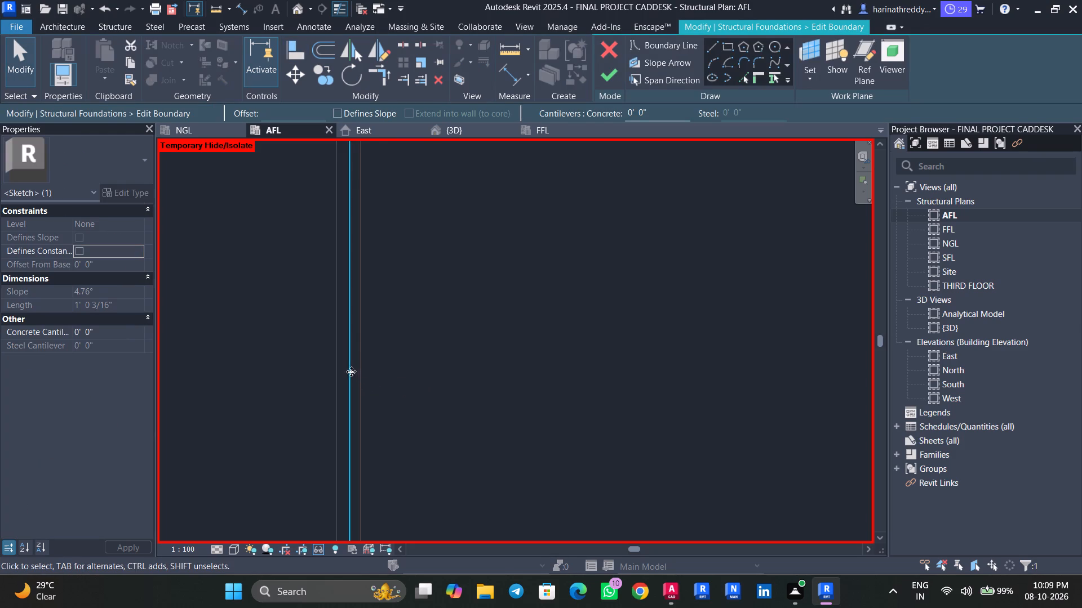
{"action": "left_click_drag", "start_coordinate": [351, 372], "coordinate": [359, 370]}
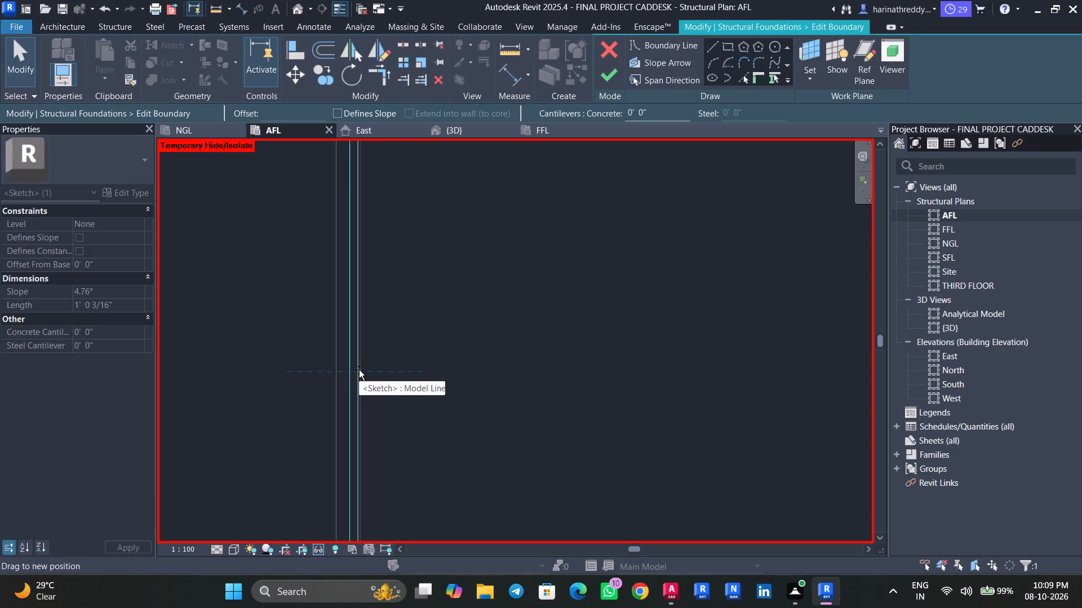
{"action": "left_click_drag", "start_coordinate": [359, 370], "coordinate": [361, 370]}
{"action": "scroll", "coordinate": [422, 343], "scroll_direction": "down", "scroll_amount": 15}
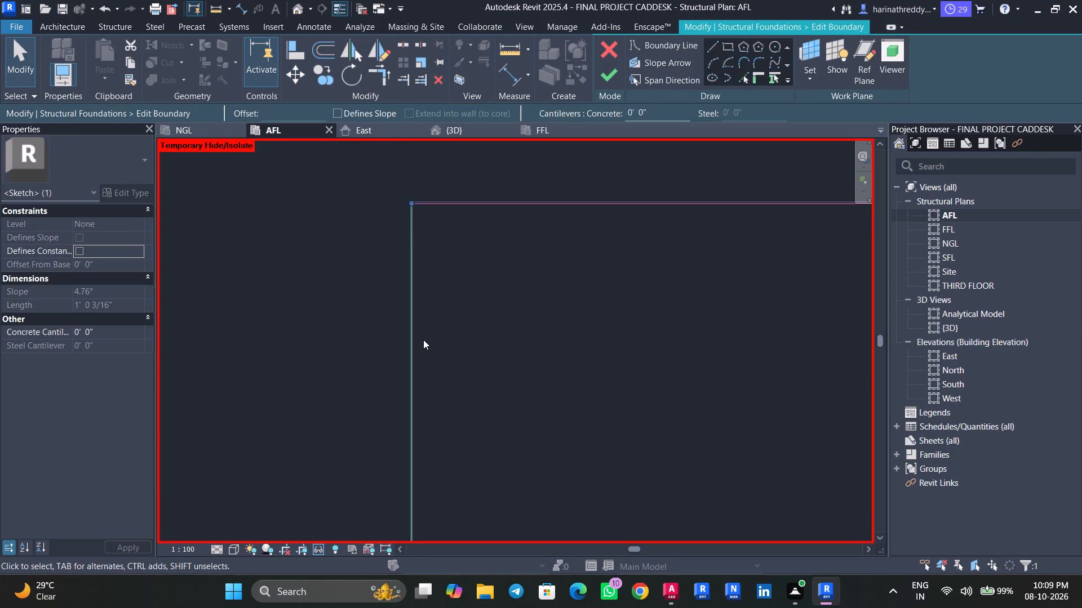
{"action": "scroll", "coordinate": [423, 339], "scroll_direction": "down", "scroll_amount": 10}
{"action": "left_click", "coordinate": [611, 72]}
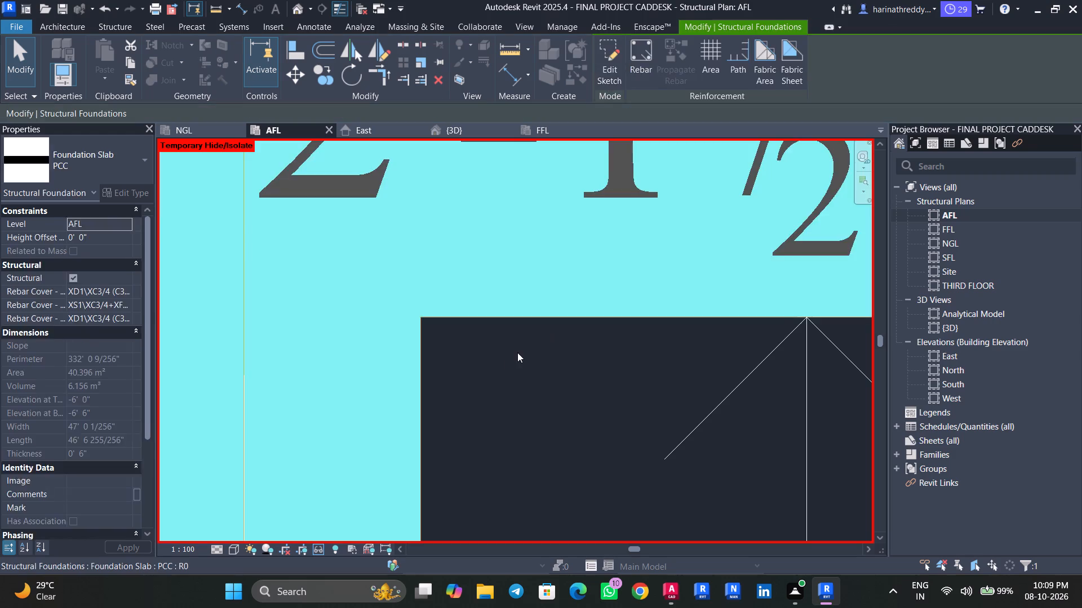
Delete the span direction symbol from the PCC slab over the P pit near B/7.
{"action": "key", "text": "Escape"}
{"action": "key", "text": "Escape"}
{"action": "scroll", "coordinate": [493, 361], "scroll_direction": "down", "scroll_amount": 13}
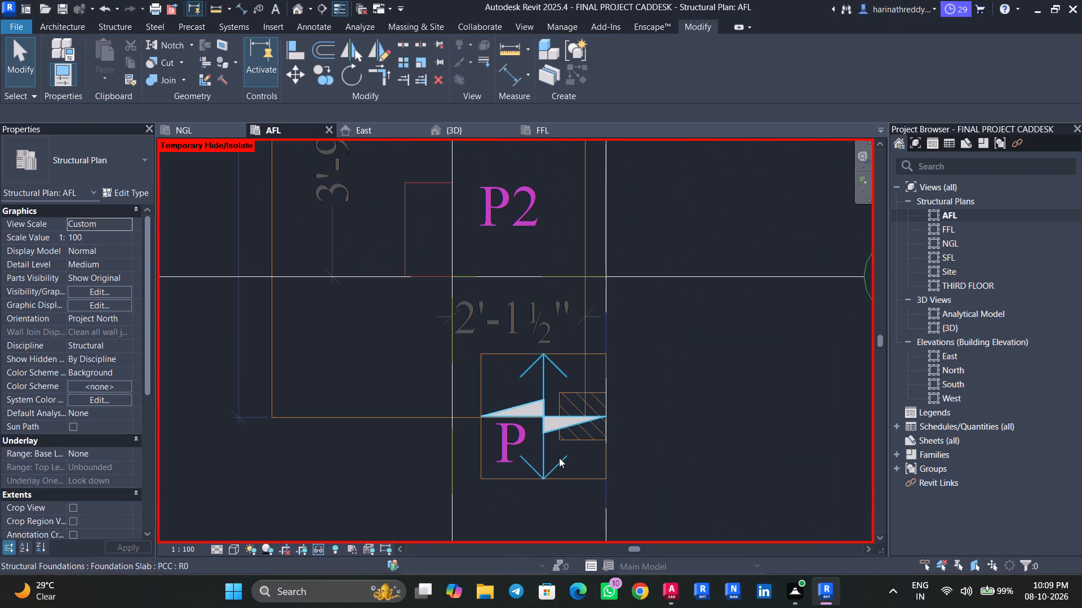
{"action": "left_click", "coordinate": [547, 462]}
{"action": "key", "text": "Delete"}
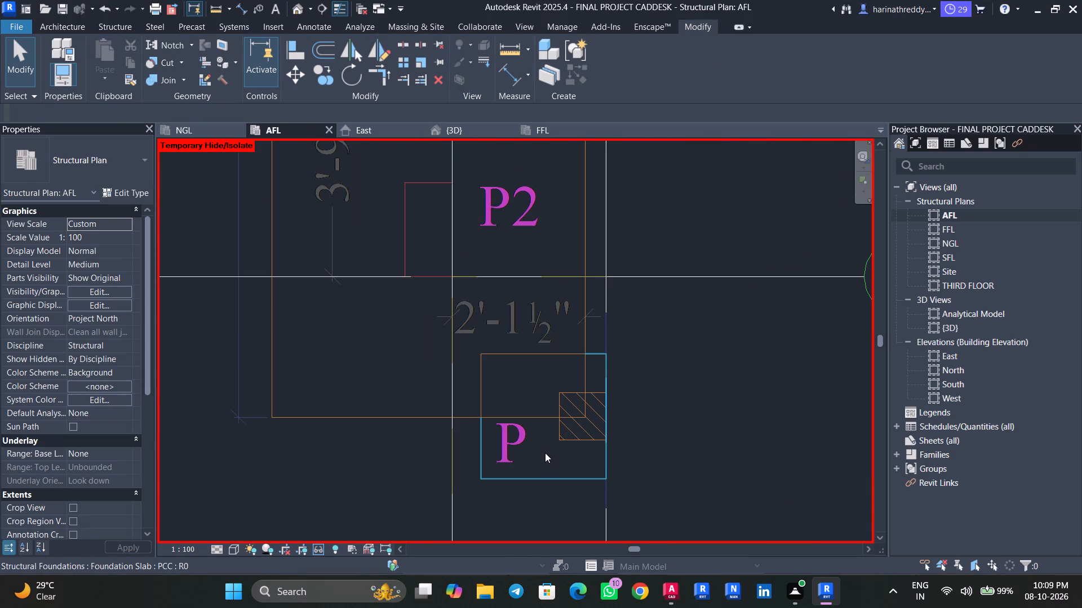
Restore the temporarily hidden F2 TOP and F2 footings over the P2 pit at B/7.
{"action": "type", "text": "hr"}
Duplicate the Footing-Rectangular type F2 TOP as a new isolated footing type named FOOTING.
{"action": "scroll", "coordinate": [640, 401], "scroll_direction": "down", "scroll_amount": 6}
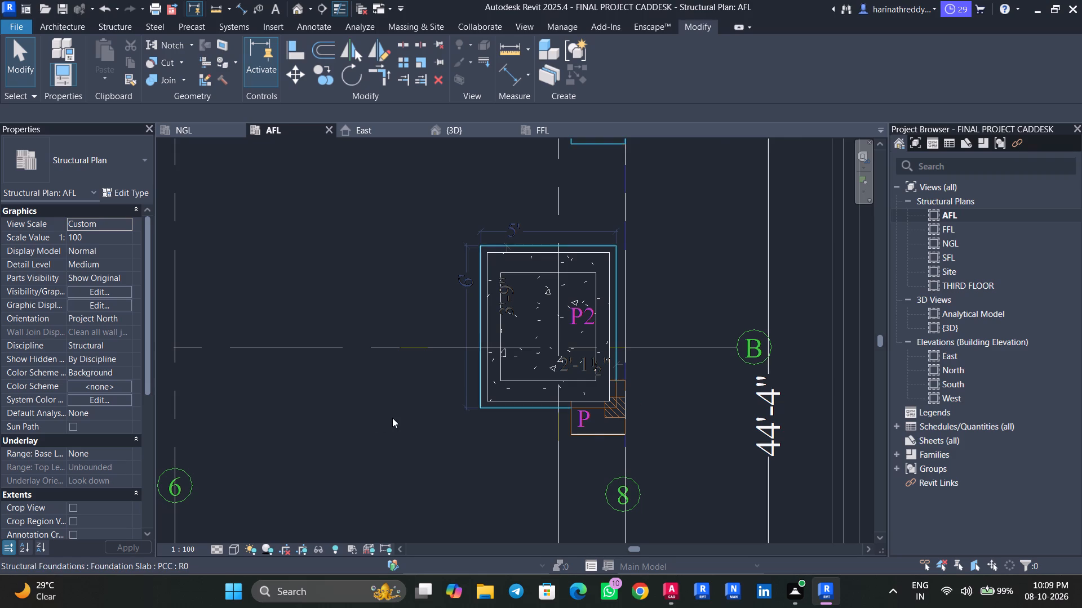
{"action": "scroll", "coordinate": [392, 418], "scroll_direction": "down", "scroll_amount": 3}
{"action": "scroll", "coordinate": [392, 418], "scroll_direction": "up", "scroll_amount": 1}
{"action": "scroll", "coordinate": [392, 418], "scroll_direction": "down", "scroll_amount": 5}
{"action": "middle_click_drag", "start_coordinate": [356, 426], "coordinate": [496, 481]}
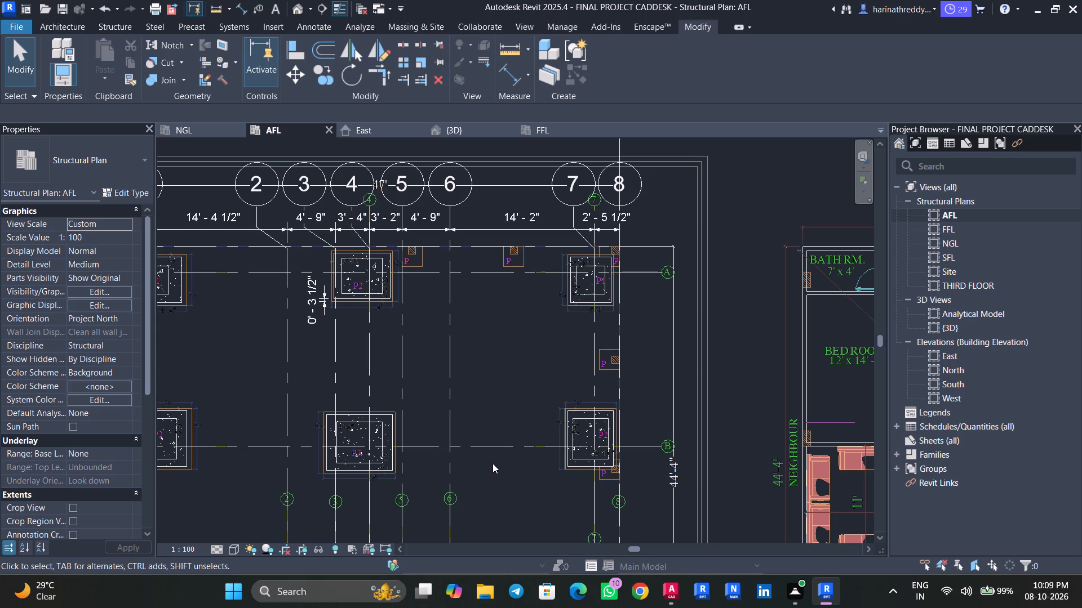
{"action": "scroll", "coordinate": [419, 243], "scroll_direction": "up", "scroll_amount": 12}
{"action": "middle_click_drag", "start_coordinate": [421, 312], "coordinate": [540, 443]}
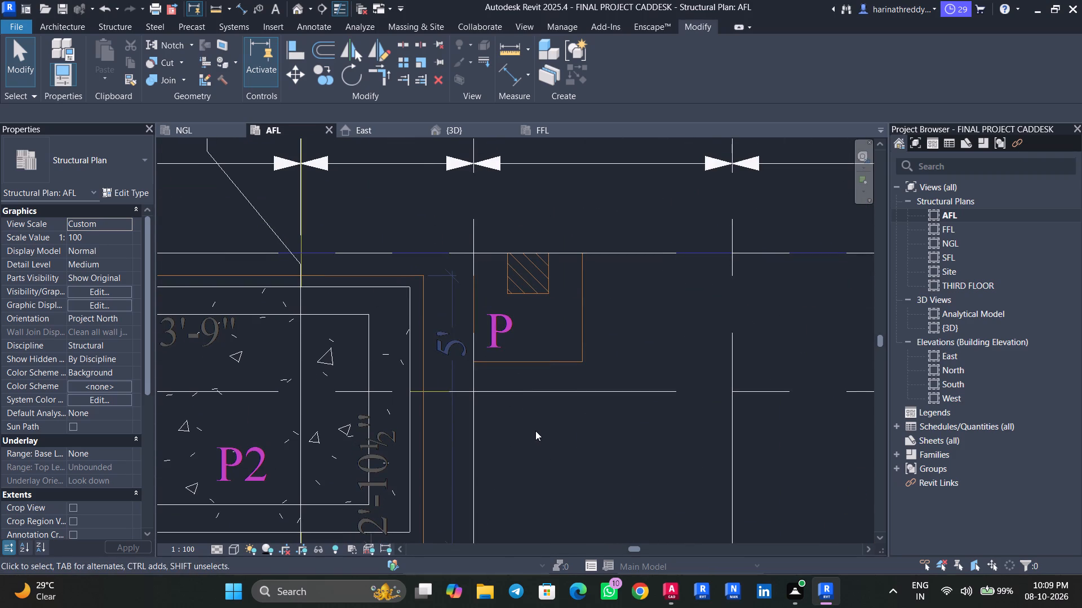
{"action": "left_click", "coordinate": [90, 26]}
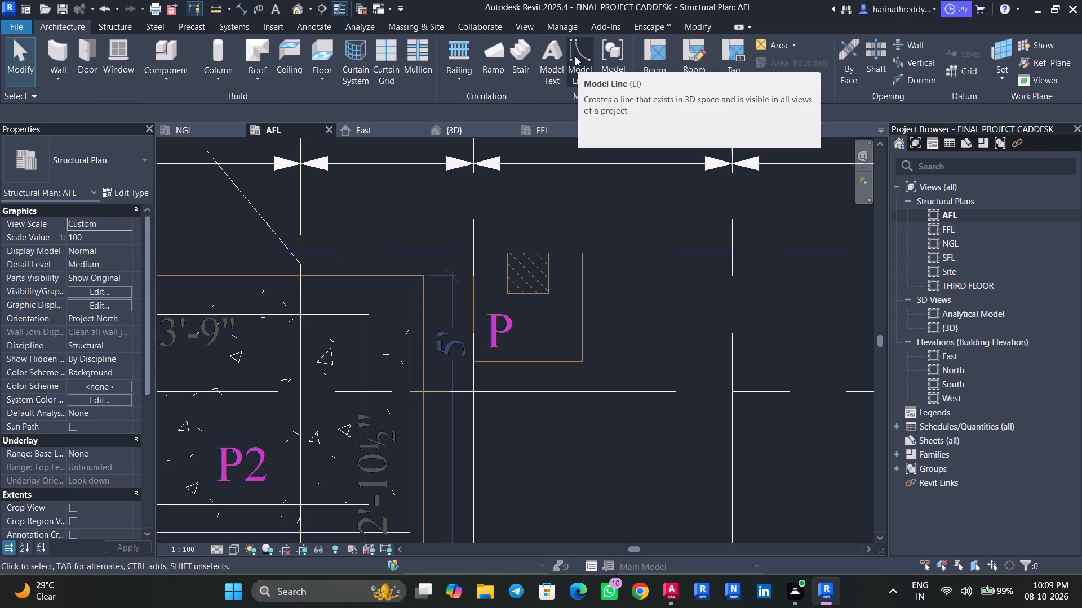
{"action": "left_click", "coordinate": [104, 25]}
{"action": "left_click", "coordinate": [370, 71]}
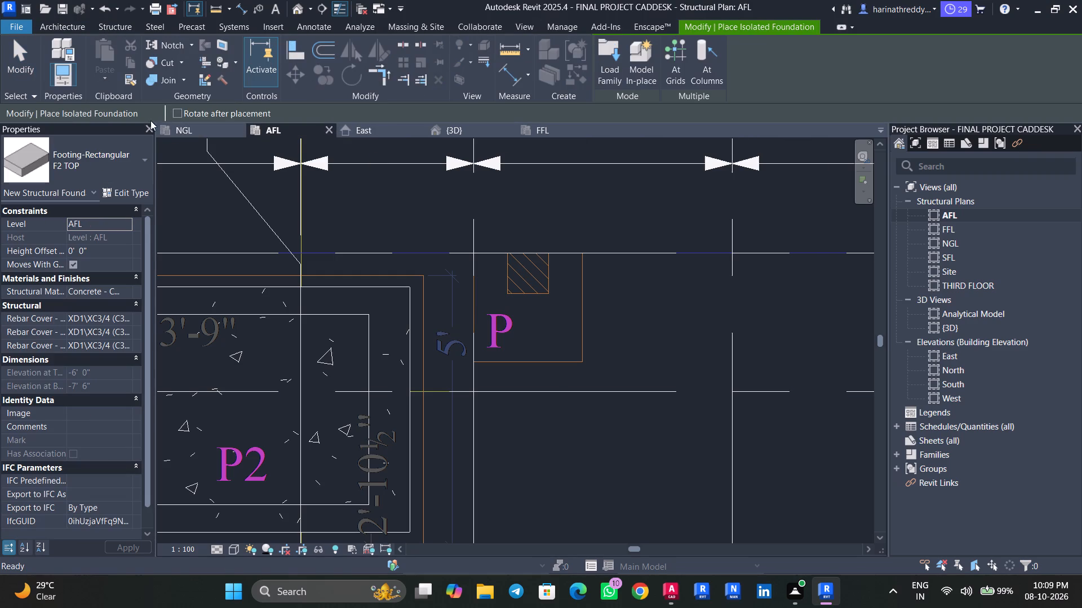
{"action": "left_click", "coordinate": [119, 191]}
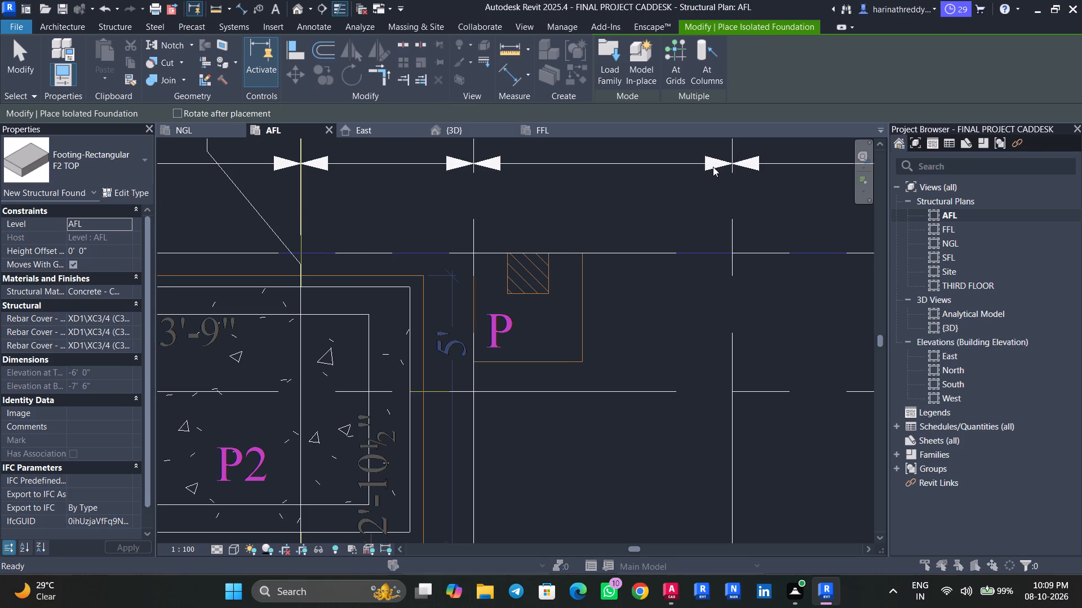
{"action": "left_click", "coordinate": [841, 152]}
{"action": "type", "text": "footing"}
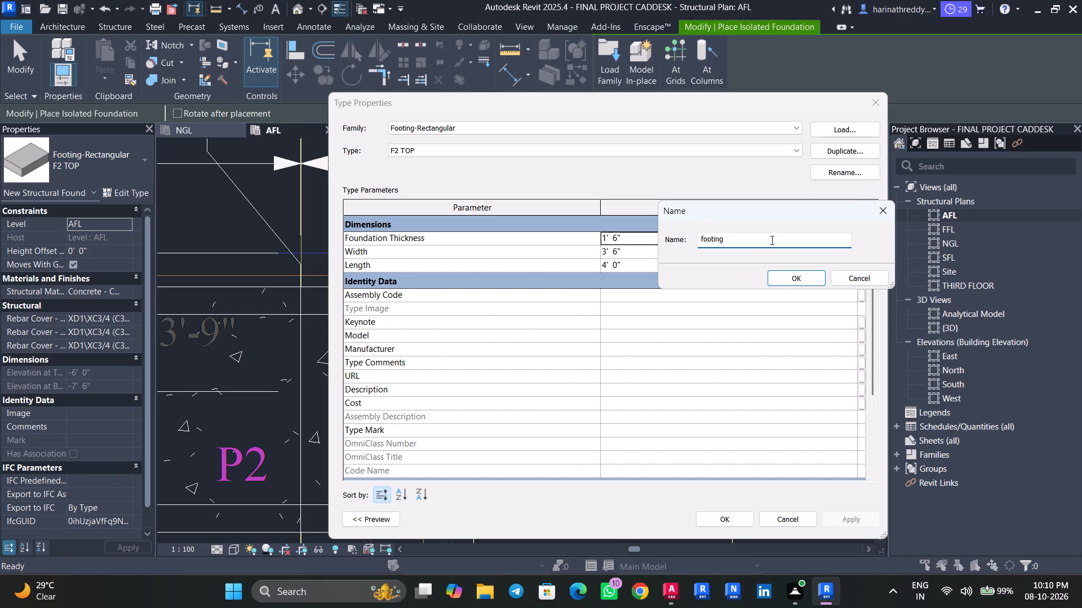
{"action": "left_click_drag", "start_coordinate": [770, 240], "coordinate": [637, 242]}
{"action": "type", "text": "FOOTING"}
{"action": "key", "text": "Return"}
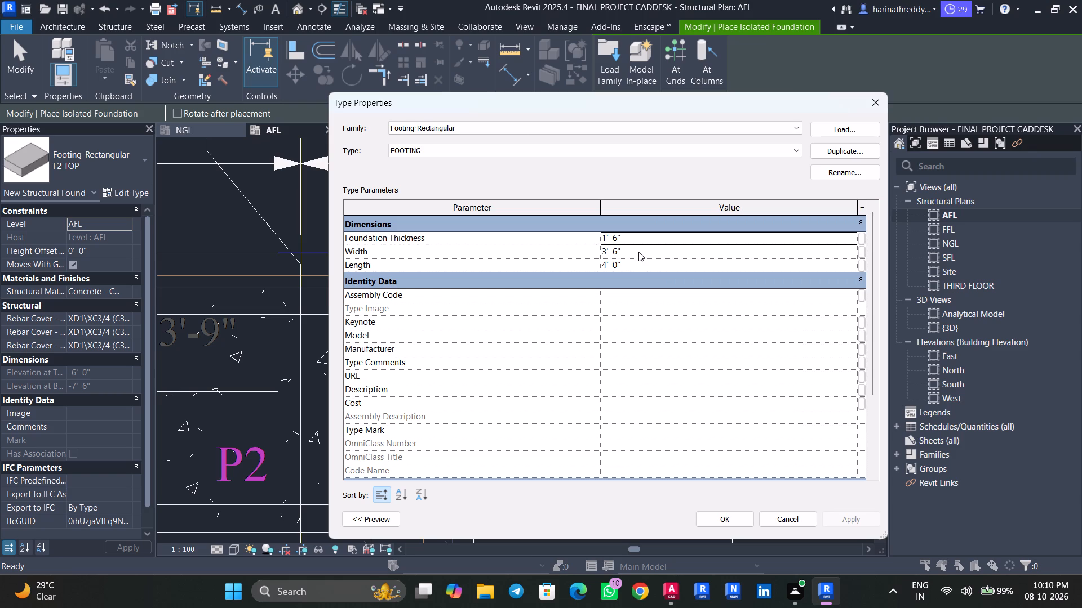
Set the FOOTING type's width and length to 1' each and leave footing placement without placing an instance.
{"action": "left_click", "coordinate": [638, 252]}
{"action": "type", "text": "1\""}
{"action": "key", "text": "Return"}
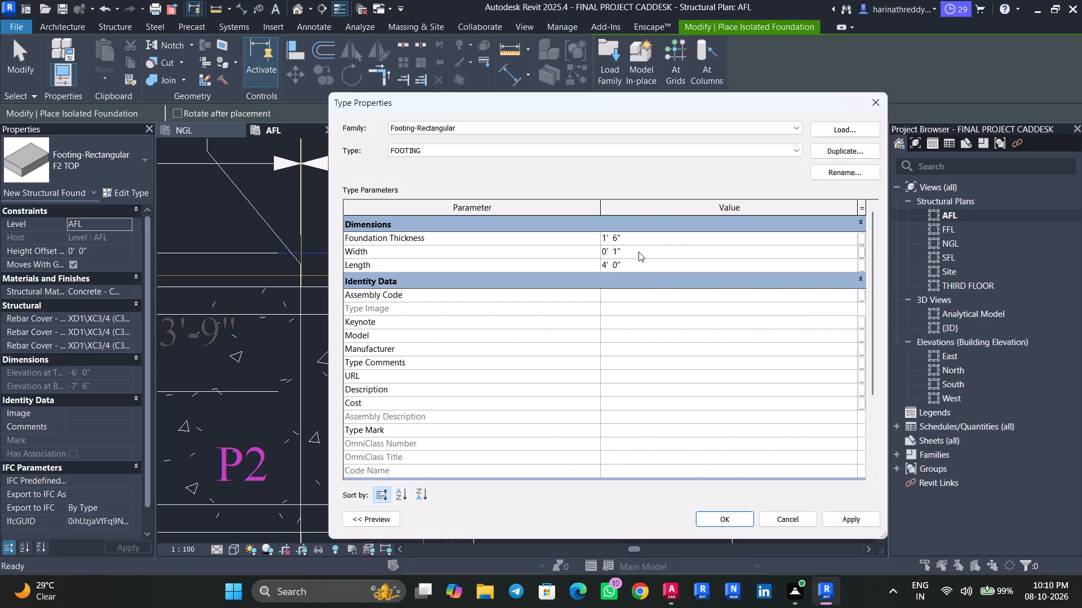
{"action": "key", "text": "BackSpace"}
{"action": "key", "text": "BackSpace"}
{"action": "left_click", "coordinate": [638, 252]}
{"action": "type", "text": "1'"}
{"action": "key", "text": "Return"}
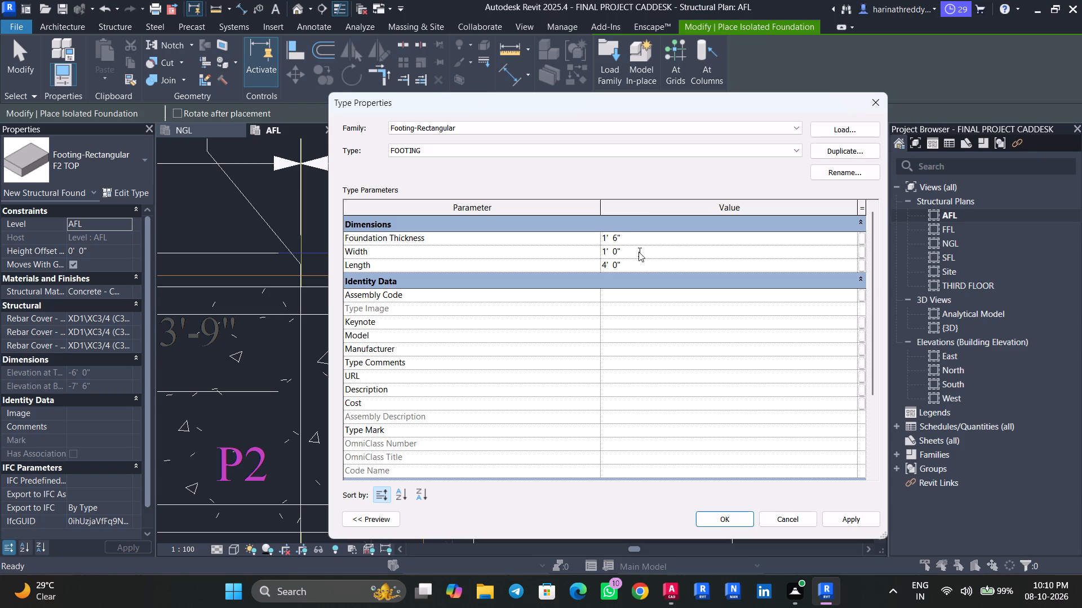
{"action": "left_click", "coordinate": [650, 270]}
{"action": "type", "text": "1'"}
{"action": "key", "text": "Return"}
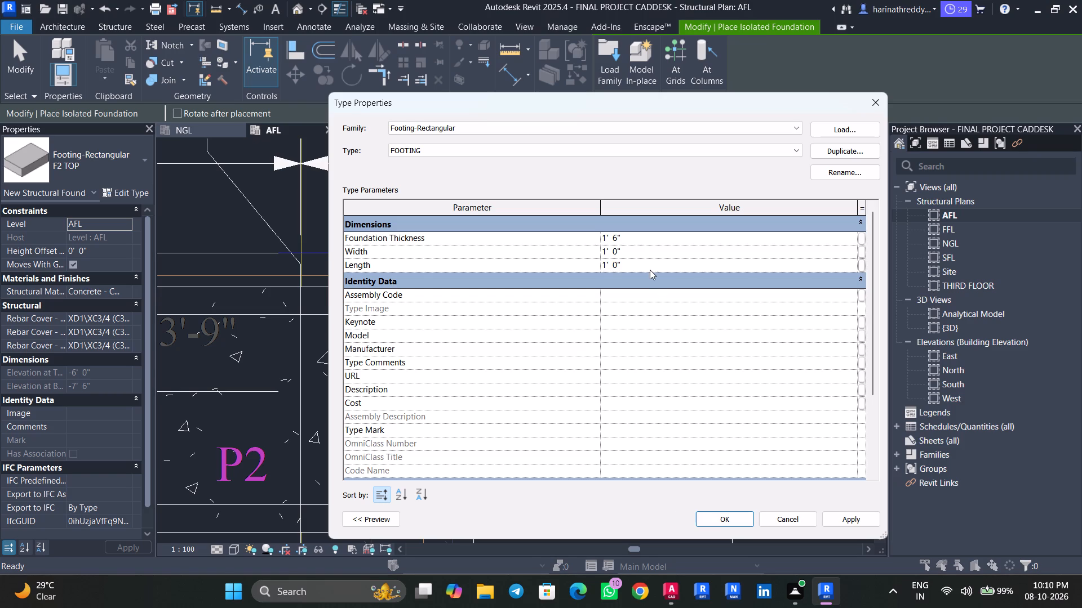
{"action": "left_click", "coordinate": [847, 517]}
{"action": "left_click", "coordinate": [714, 513]}
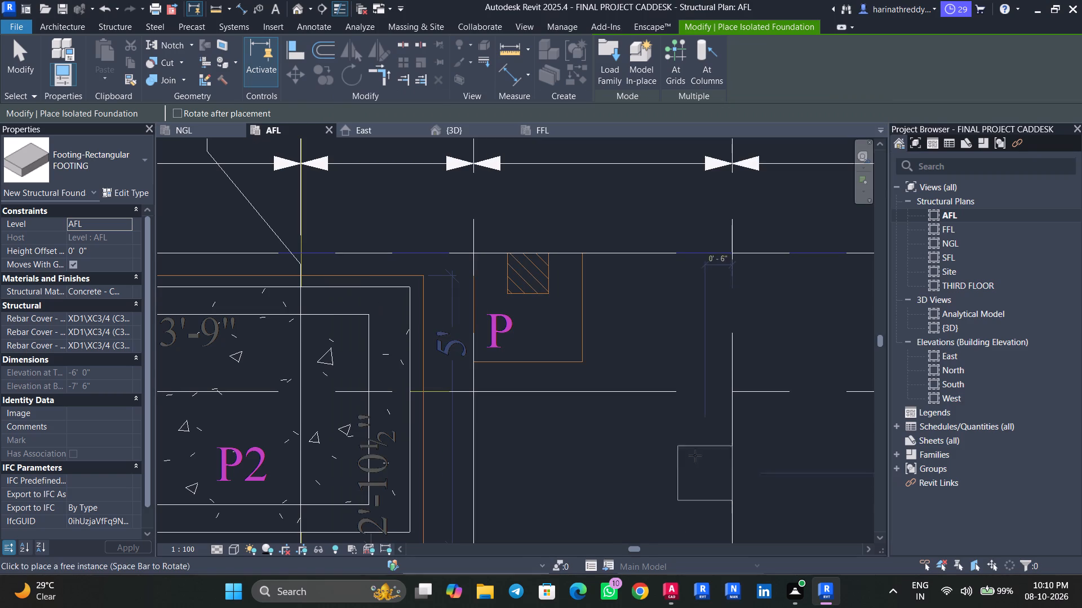
{"action": "key", "text": "Escape"}
{"action": "key", "text": "Escape"}
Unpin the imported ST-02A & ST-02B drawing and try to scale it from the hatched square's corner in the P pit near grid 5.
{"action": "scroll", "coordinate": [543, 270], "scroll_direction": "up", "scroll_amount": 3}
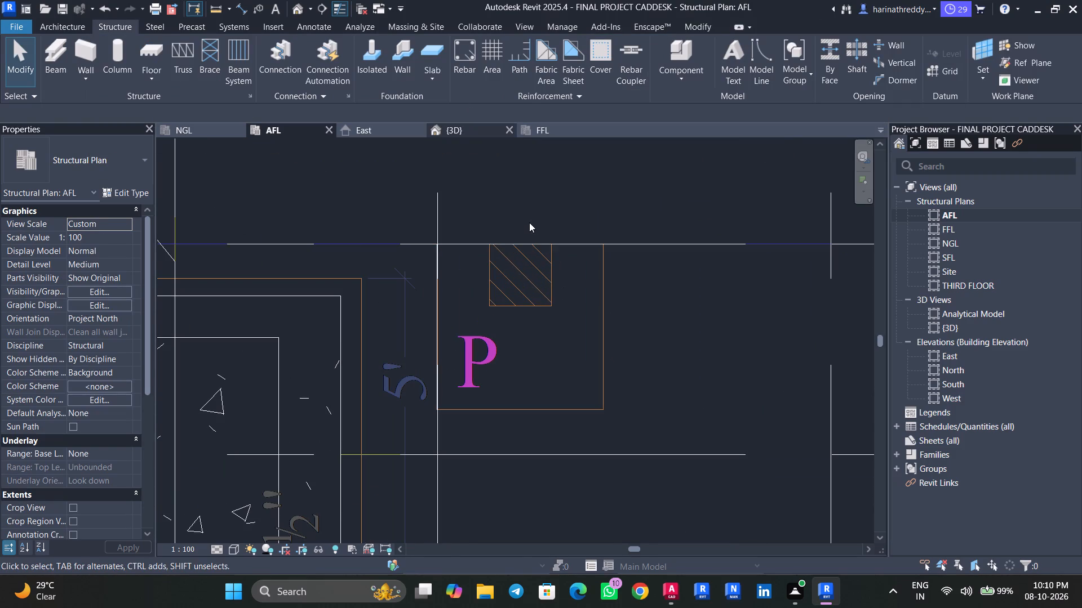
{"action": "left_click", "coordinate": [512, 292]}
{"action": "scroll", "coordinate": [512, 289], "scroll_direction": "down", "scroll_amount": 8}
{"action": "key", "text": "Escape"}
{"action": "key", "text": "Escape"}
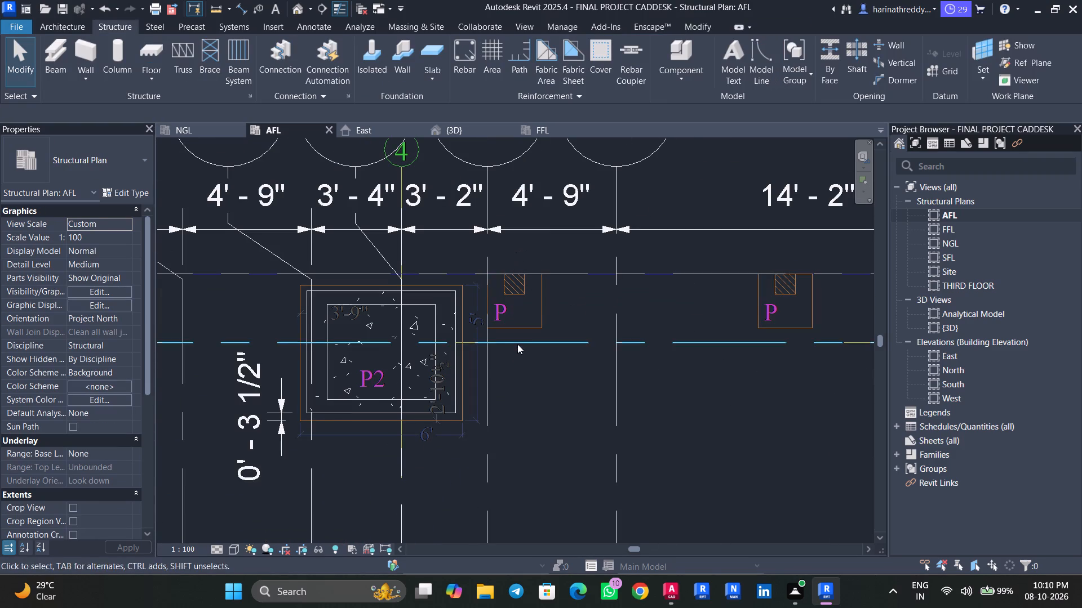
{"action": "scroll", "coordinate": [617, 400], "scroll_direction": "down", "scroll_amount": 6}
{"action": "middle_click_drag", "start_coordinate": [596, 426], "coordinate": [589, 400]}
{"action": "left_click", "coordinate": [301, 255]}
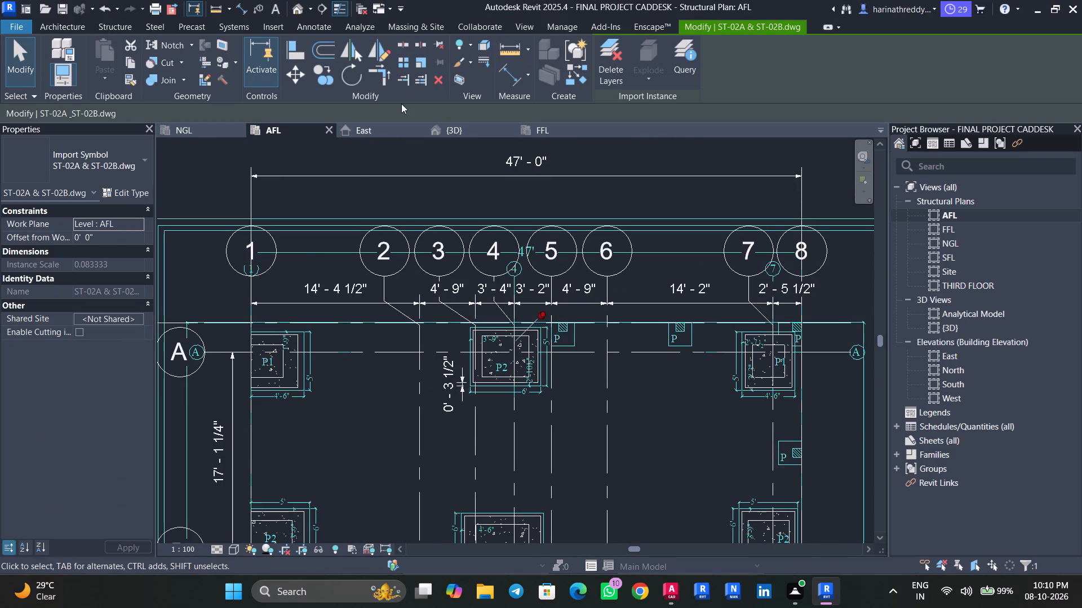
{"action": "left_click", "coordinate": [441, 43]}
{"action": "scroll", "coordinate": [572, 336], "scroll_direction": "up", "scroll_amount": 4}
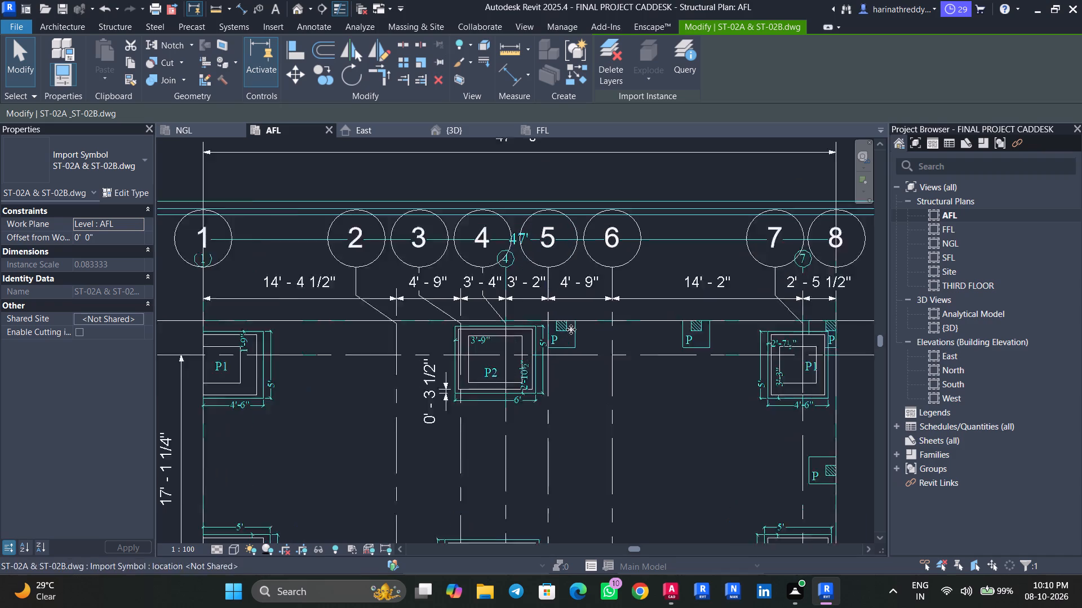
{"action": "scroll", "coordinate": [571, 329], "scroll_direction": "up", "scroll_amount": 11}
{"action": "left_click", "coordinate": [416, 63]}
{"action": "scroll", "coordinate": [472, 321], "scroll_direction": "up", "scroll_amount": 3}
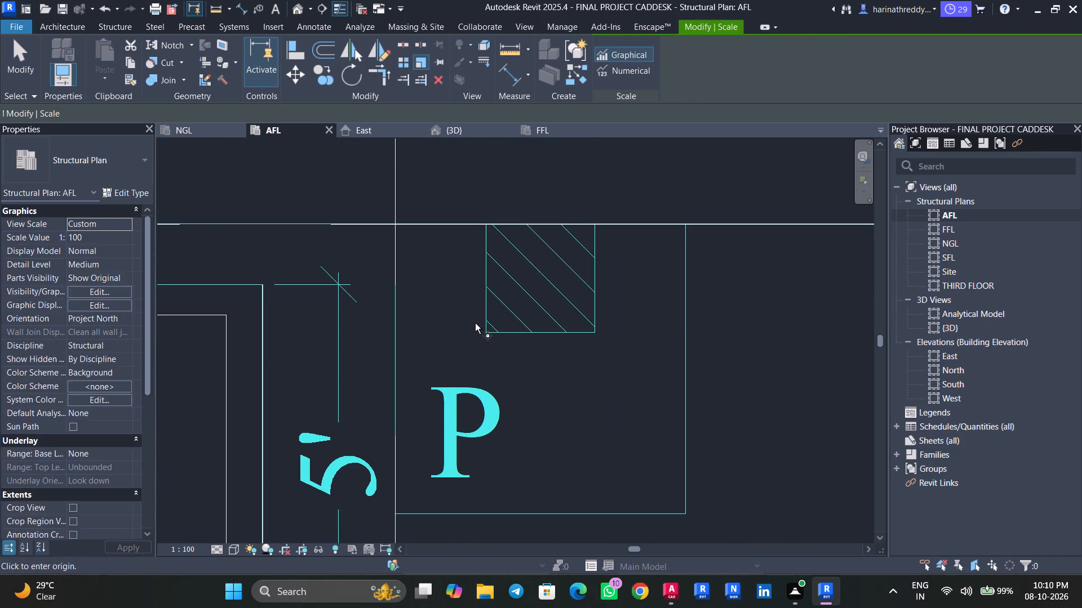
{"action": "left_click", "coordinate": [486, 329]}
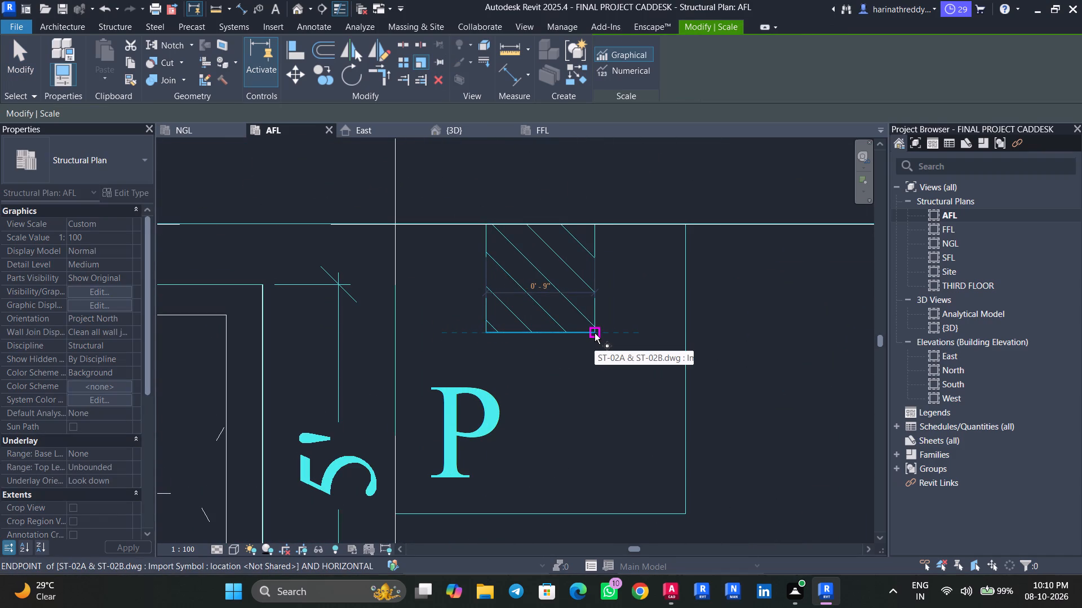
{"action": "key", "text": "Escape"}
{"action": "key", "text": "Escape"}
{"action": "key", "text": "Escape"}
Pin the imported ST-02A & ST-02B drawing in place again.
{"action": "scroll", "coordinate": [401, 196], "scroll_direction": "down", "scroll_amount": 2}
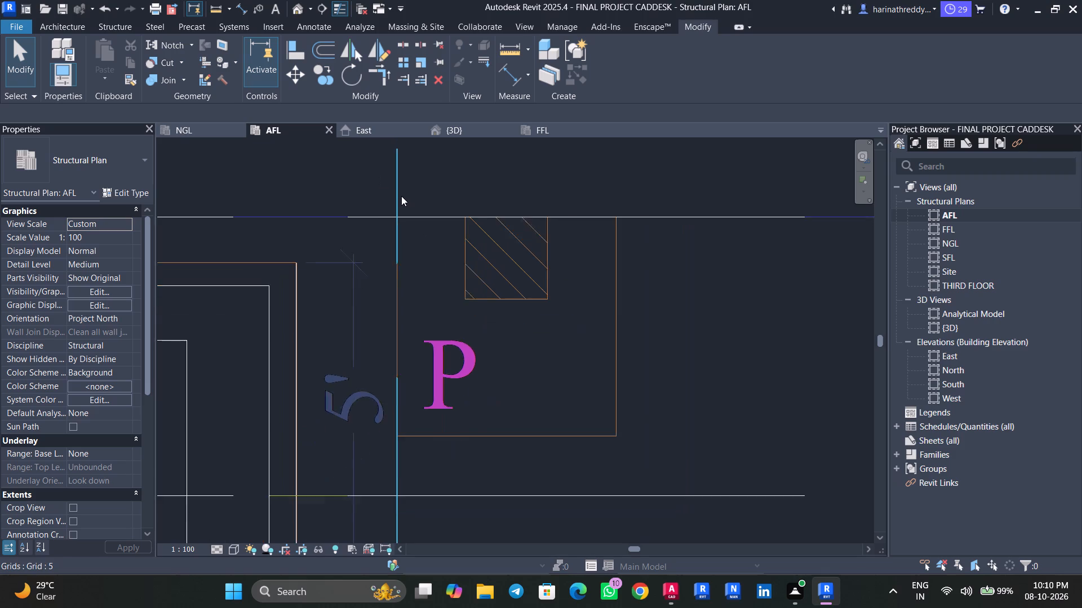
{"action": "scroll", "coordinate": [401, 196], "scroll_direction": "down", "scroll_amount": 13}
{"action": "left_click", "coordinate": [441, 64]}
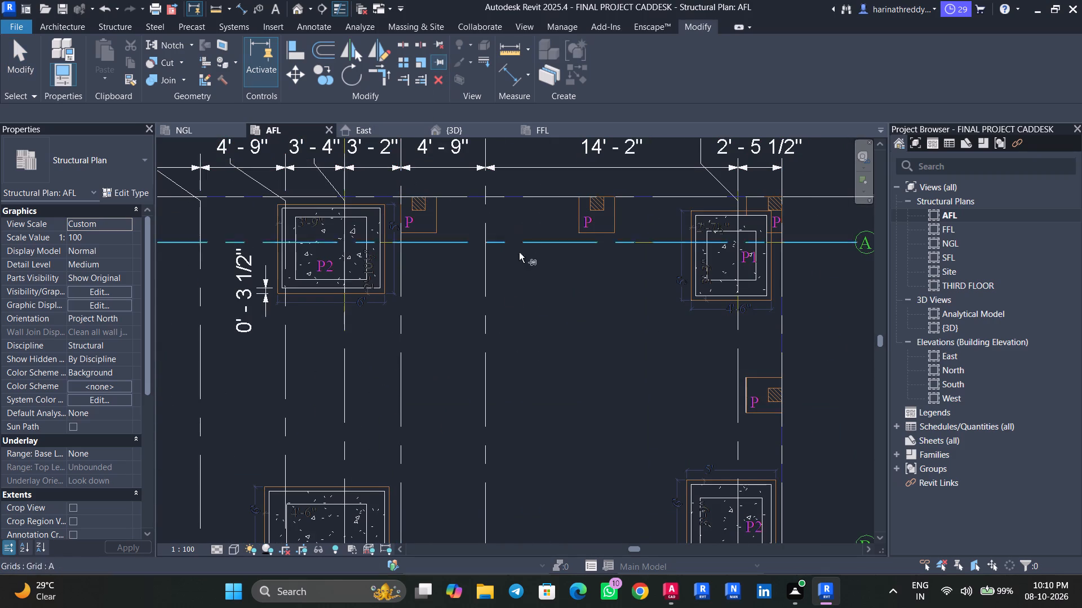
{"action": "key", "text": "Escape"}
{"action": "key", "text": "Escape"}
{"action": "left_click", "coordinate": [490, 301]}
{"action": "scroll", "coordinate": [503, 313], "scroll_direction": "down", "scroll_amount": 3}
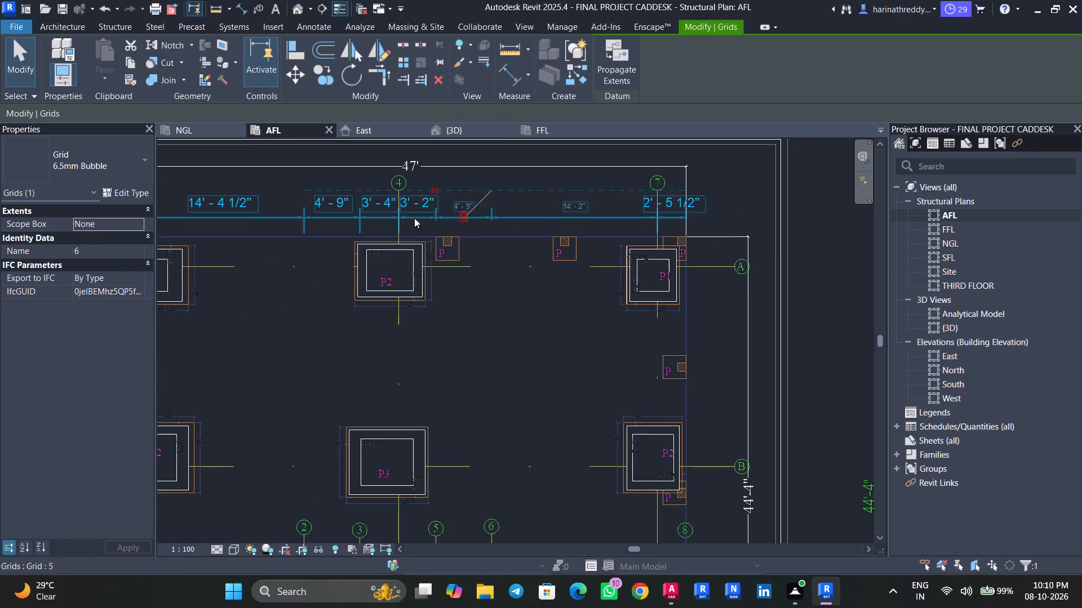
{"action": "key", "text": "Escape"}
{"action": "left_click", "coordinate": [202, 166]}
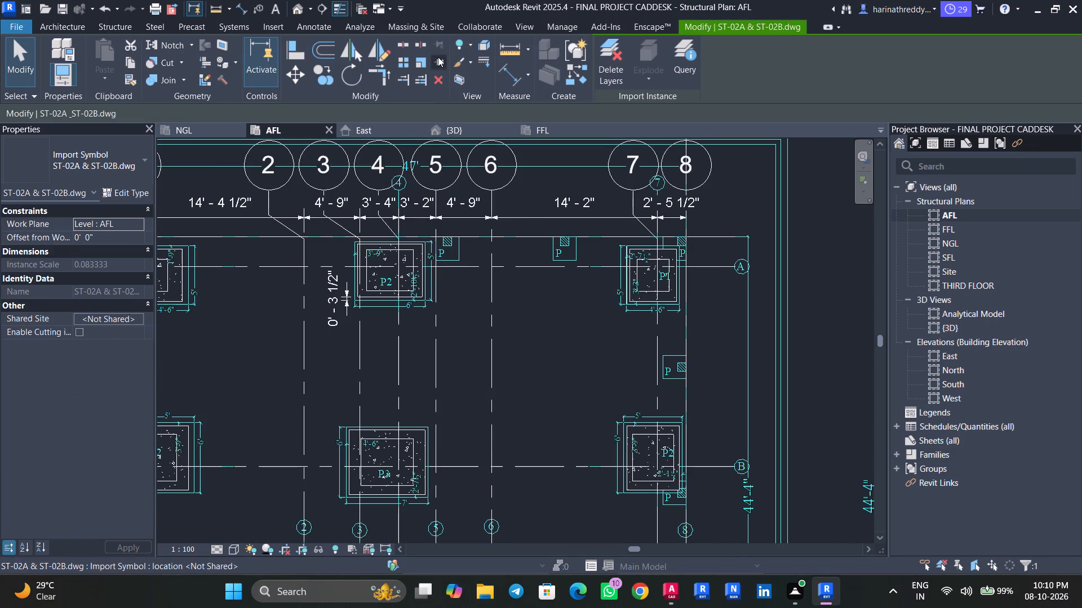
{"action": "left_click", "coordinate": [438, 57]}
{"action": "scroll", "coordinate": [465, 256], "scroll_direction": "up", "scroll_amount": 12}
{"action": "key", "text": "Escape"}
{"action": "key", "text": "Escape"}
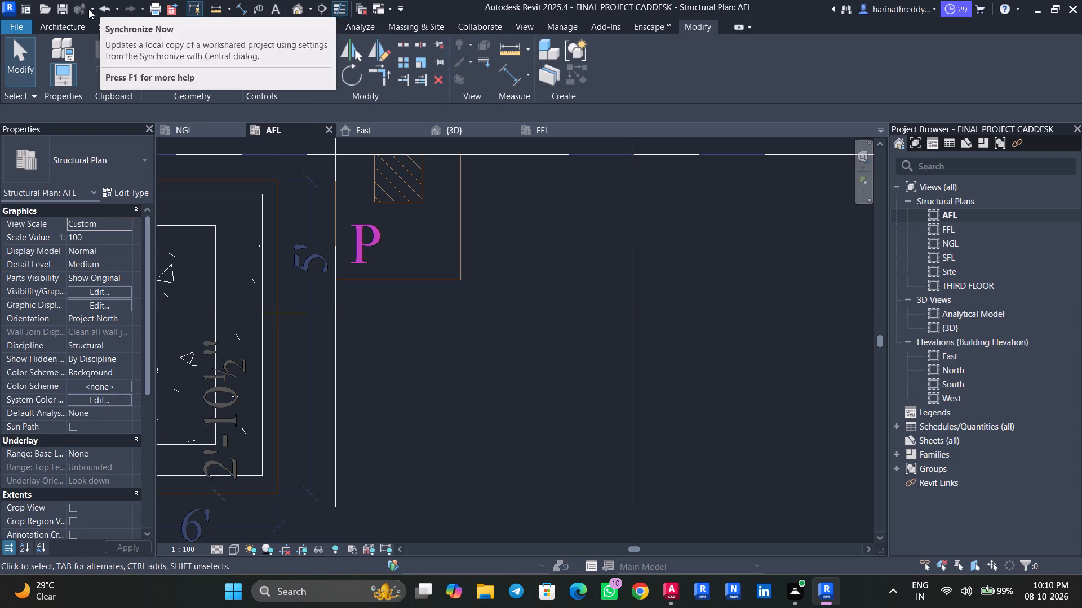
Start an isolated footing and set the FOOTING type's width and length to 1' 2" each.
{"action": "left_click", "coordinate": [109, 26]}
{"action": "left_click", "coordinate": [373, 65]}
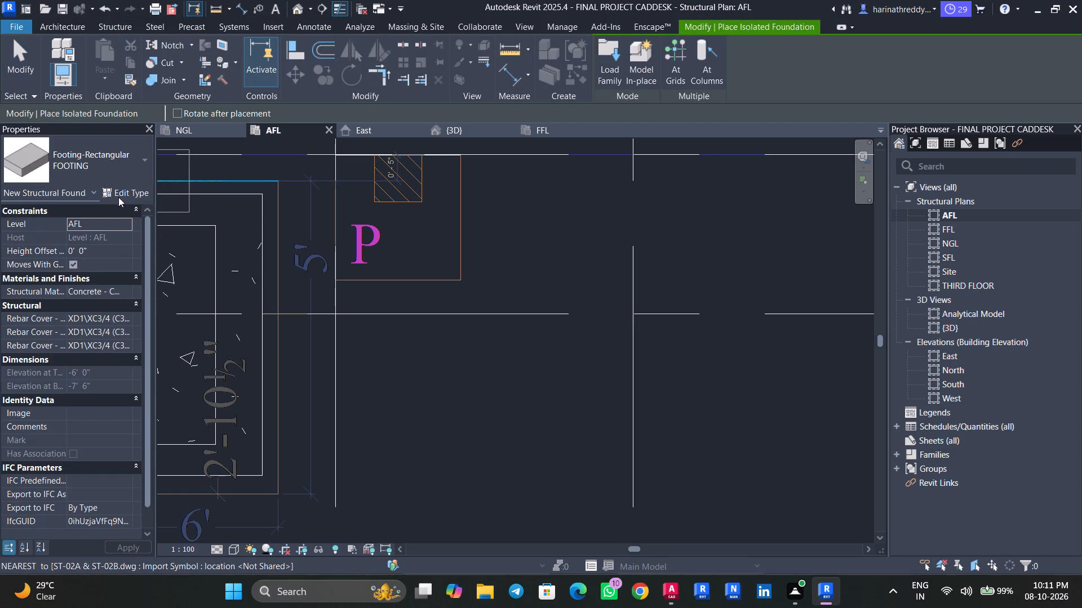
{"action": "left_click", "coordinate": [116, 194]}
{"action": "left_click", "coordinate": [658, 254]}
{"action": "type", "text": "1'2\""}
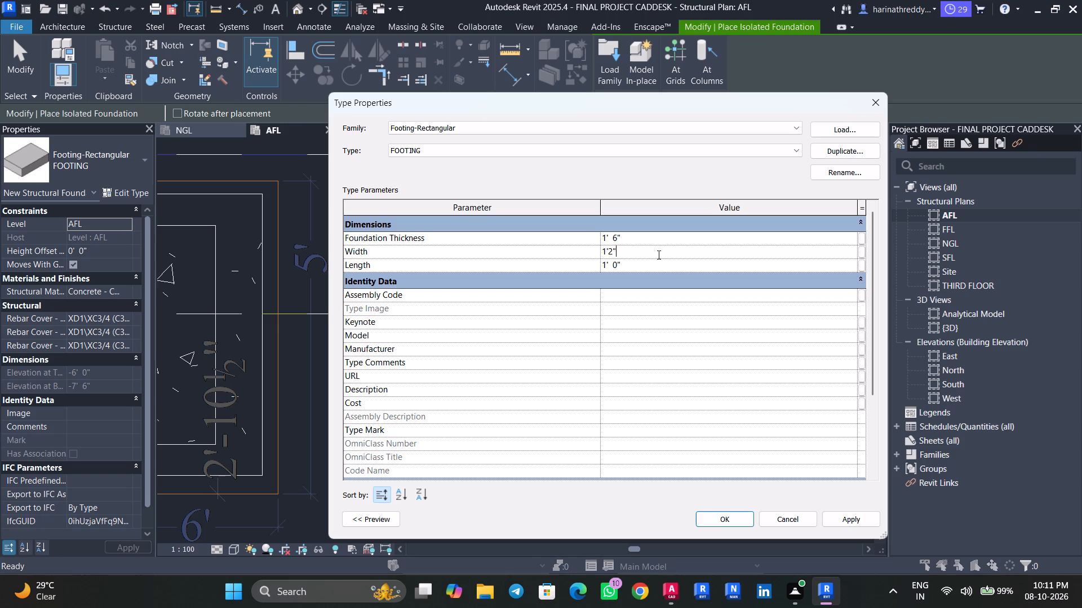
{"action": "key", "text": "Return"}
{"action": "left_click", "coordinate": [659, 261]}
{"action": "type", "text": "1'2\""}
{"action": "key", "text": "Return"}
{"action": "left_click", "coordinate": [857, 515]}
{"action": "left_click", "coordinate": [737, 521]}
Place a FOOTING instance over the hatched square in the P pit near grid 5.
{"action": "scroll", "coordinate": [394, 212], "scroll_direction": "up", "scroll_amount": 5}
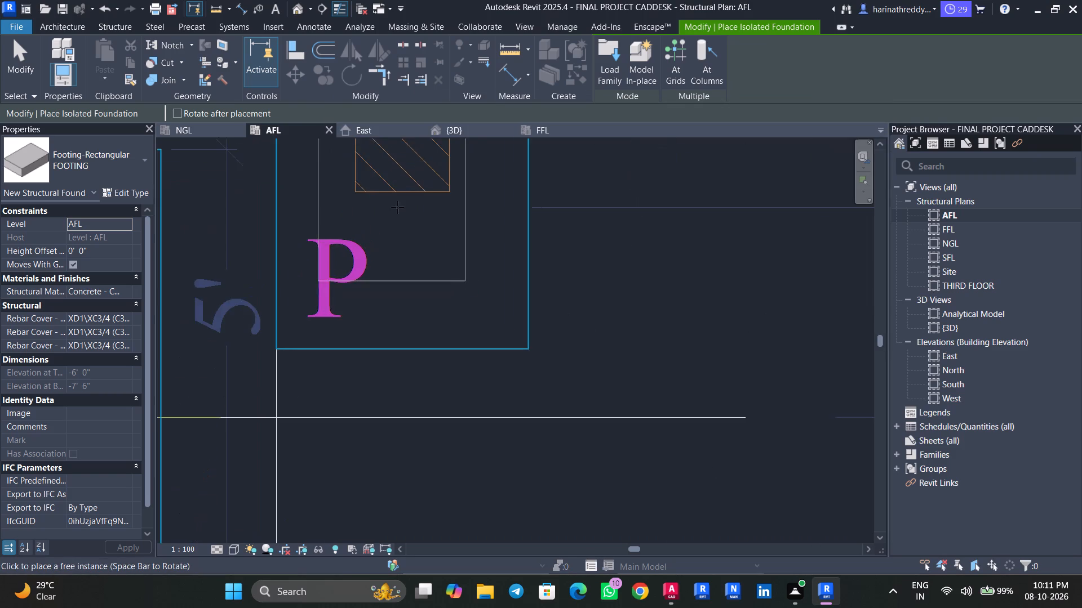
{"action": "middle_click_drag", "start_coordinate": [400, 209], "coordinate": [496, 364]}
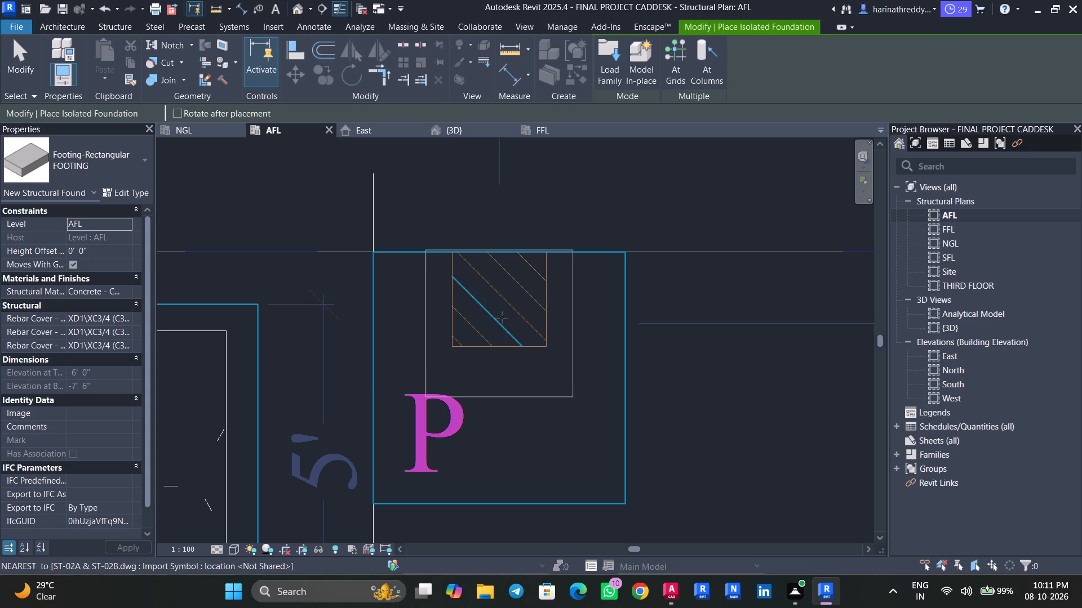
{"action": "left_click", "coordinate": [503, 310]}
{"action": "key", "text": "Escape"}
{"action": "key", "text": "Escape"}
{"action": "key", "text": "Escape"}
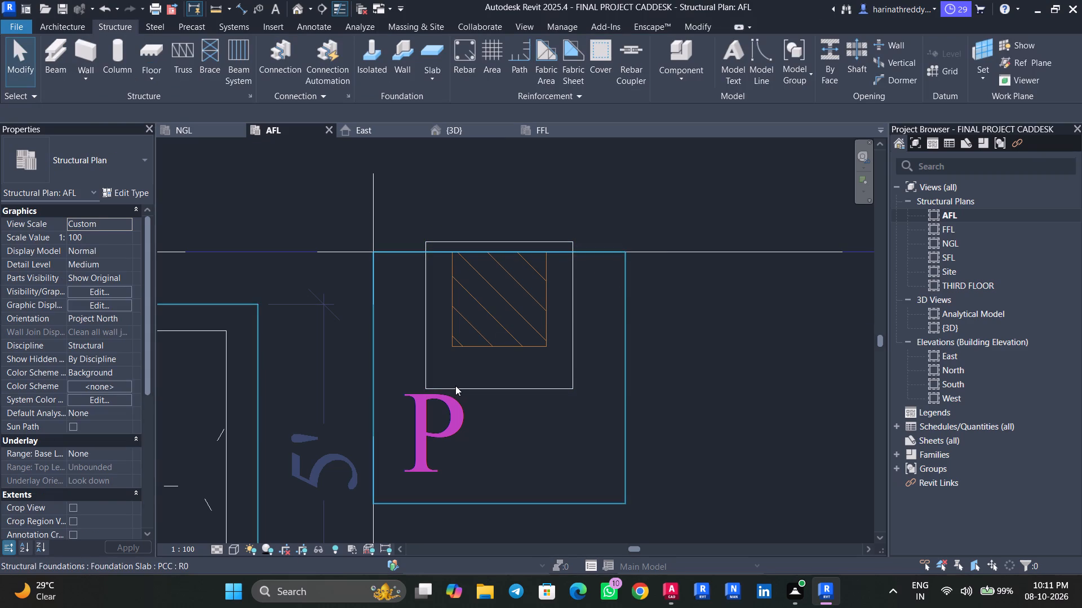
Set the height offset of the footing in the P pit near grid 5 to 6".
{"action": "key", "text": "Tab"}
{"action": "left_click", "coordinate": [452, 382]}
{"action": "left_click", "coordinate": [110, 255]}
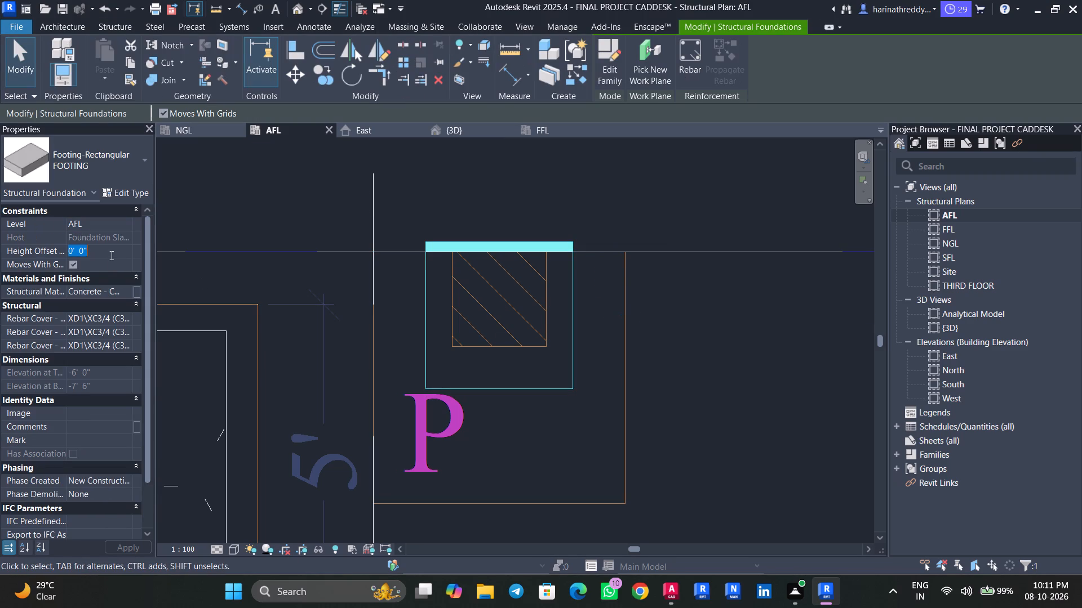
{"action": "type", "text": "6\""}
{"action": "key", "text": "Return"}
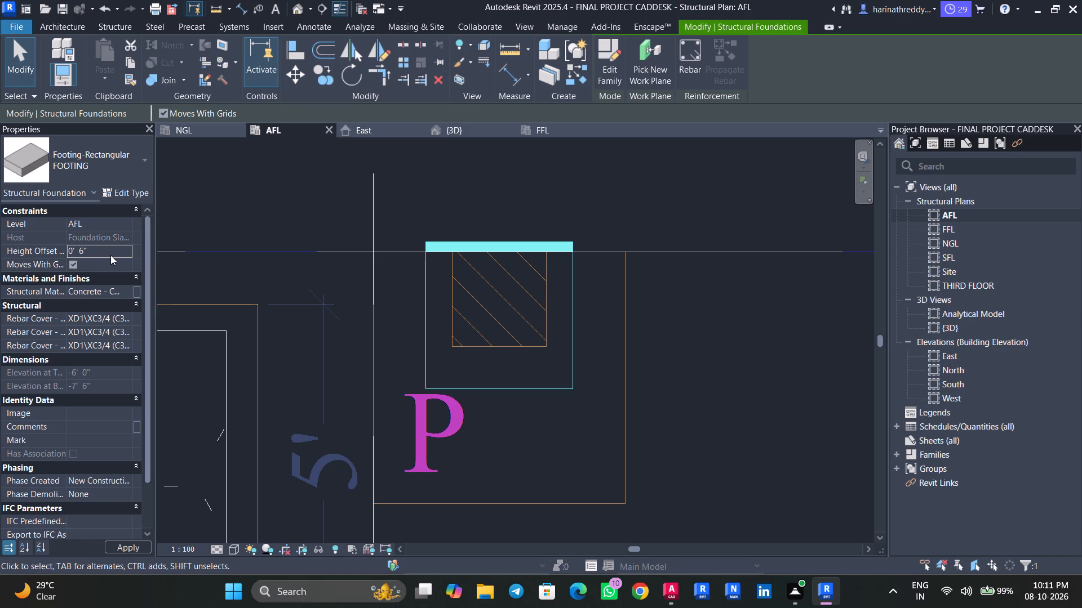
{"action": "key", "text": "Escape"}
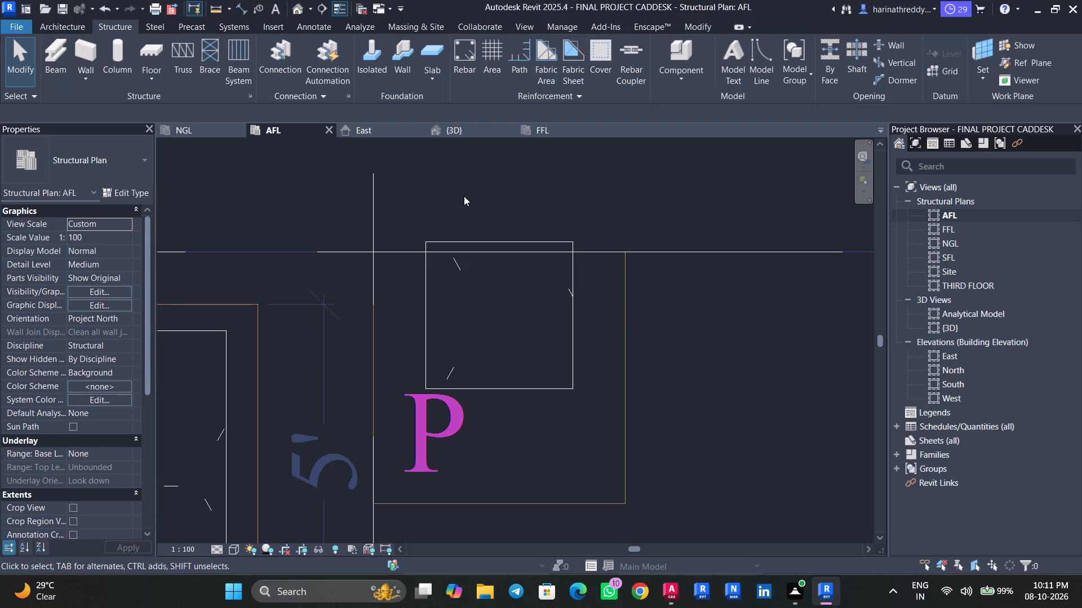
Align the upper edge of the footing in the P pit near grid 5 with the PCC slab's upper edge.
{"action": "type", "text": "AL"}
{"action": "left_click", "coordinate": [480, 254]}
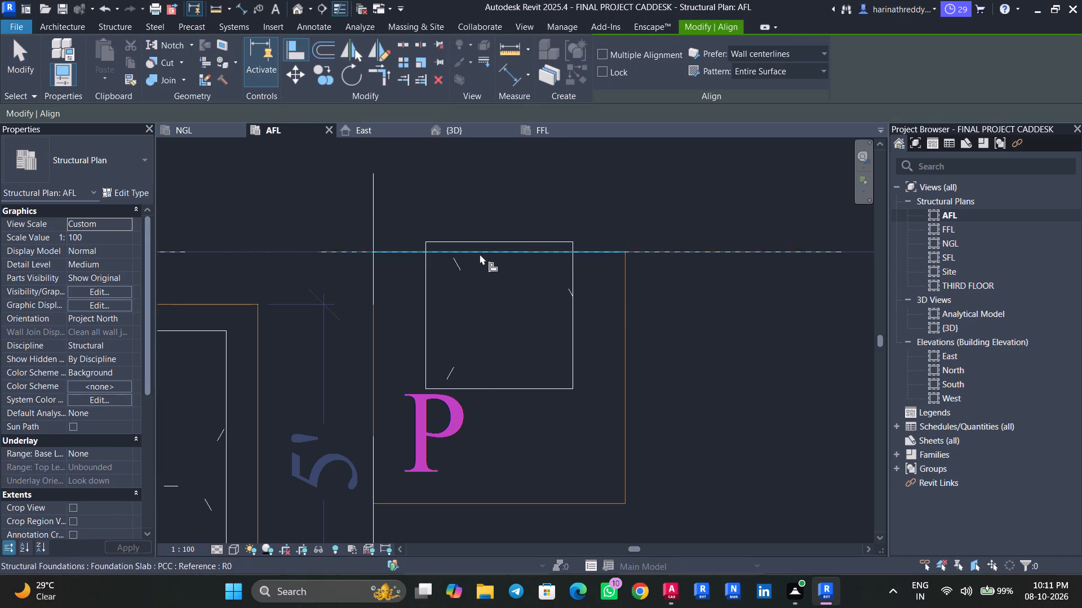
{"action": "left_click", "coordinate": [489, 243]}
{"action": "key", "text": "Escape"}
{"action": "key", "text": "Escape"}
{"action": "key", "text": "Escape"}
Create a similar FOOTING instance over the hatched square in the P pit between grid 5 and the P1 footing.
{"action": "scroll", "coordinate": [483, 220], "scroll_direction": "down", "scroll_amount": 7}
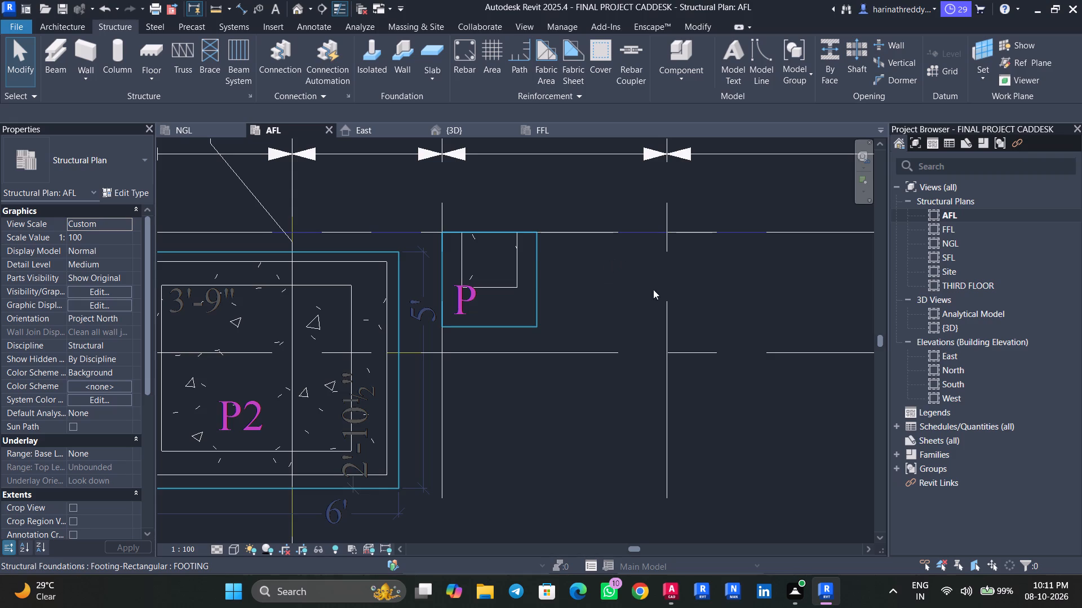
{"action": "middle_click_drag", "start_coordinate": [653, 289], "coordinate": [490, 247]}
{"action": "scroll", "coordinate": [490, 247], "scroll_direction": "down", "scroll_amount": 1}
{"action": "left_click", "coordinate": [360, 238]}
{"action": "type", "text": "CS"}
{"action": "scroll", "coordinate": [762, 212], "scroll_direction": "up", "scroll_amount": 8}
{"action": "middle_click_drag", "start_coordinate": [762, 212], "coordinate": [722, 276]}
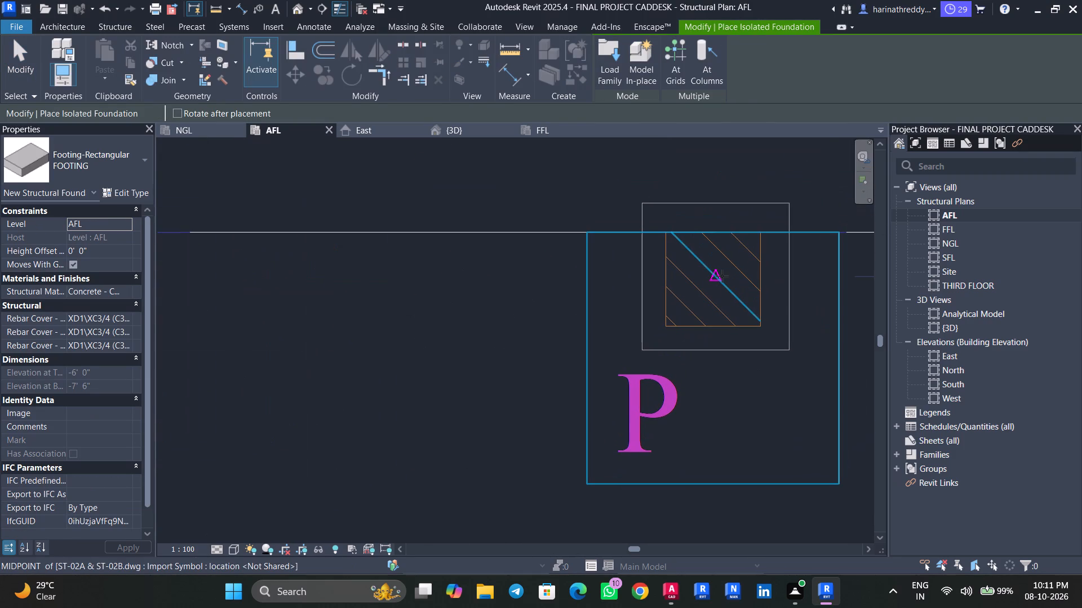
{"action": "scroll", "coordinate": [722, 276], "scroll_direction": "down", "scroll_amount": 1}
{"action": "scroll", "coordinate": [722, 276], "scroll_direction": "up", "scroll_amount": 2}
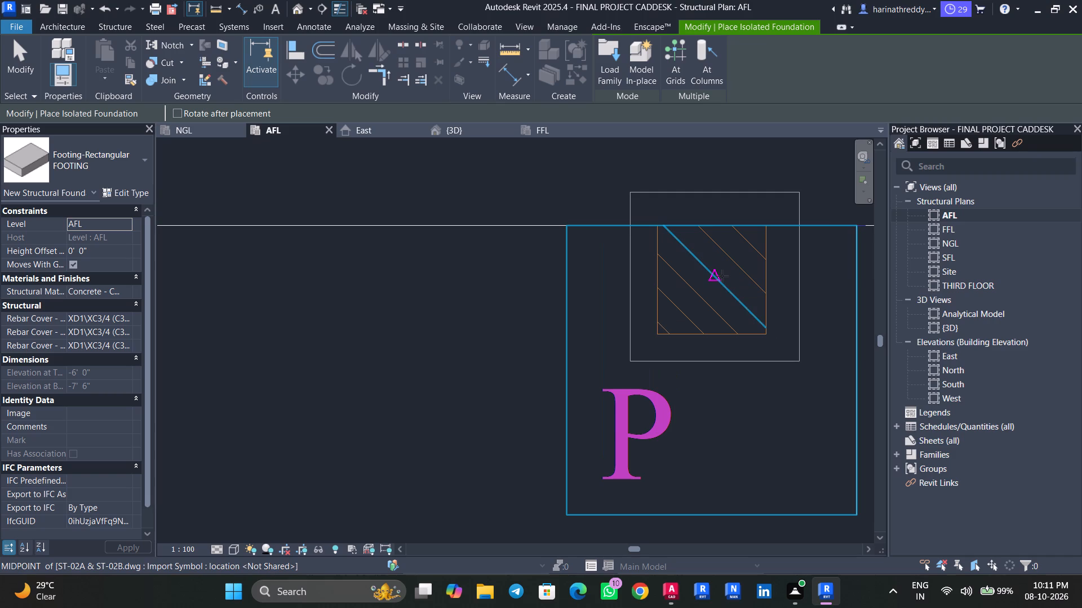
{"action": "left_click", "coordinate": [722, 276]}
{"action": "key", "text": "Escape"}
{"action": "key", "text": "Escape"}
{"action": "key", "text": "Escape"}
Set the FOOTING type's width and length to 1.5' each.
{"action": "left_click", "coordinate": [629, 288]}
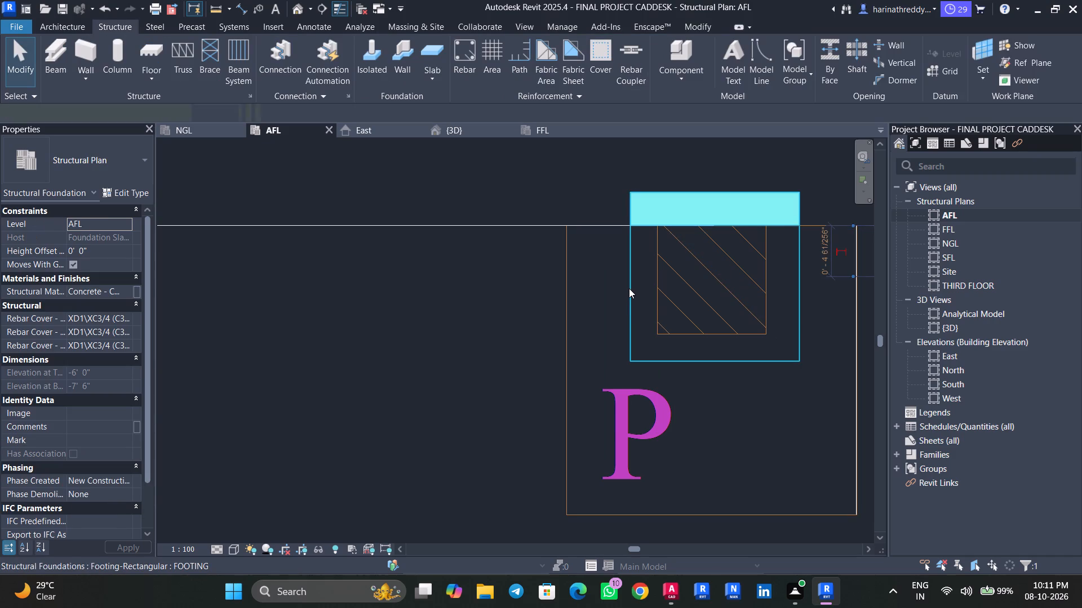
{"action": "scroll", "coordinate": [629, 288], "scroll_direction": "up", "scroll_amount": 1}
{"action": "scroll", "coordinate": [629, 288], "scroll_direction": "down", "scroll_amount": 8}
{"action": "scroll", "coordinate": [629, 288], "scroll_direction": "up", "scroll_amount": 1}
{"action": "scroll", "coordinate": [629, 288], "scroll_direction": "down", "scroll_amount": 1}
{"action": "middle_click_drag", "start_coordinate": [503, 304], "coordinate": [638, 294]}
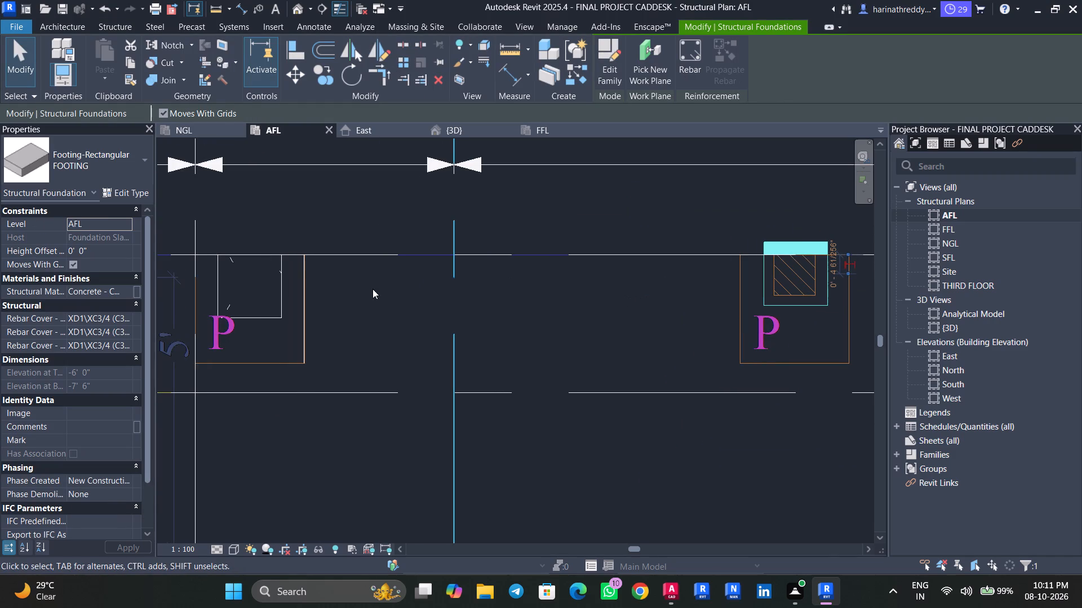
{"action": "left_click", "coordinate": [141, 194]}
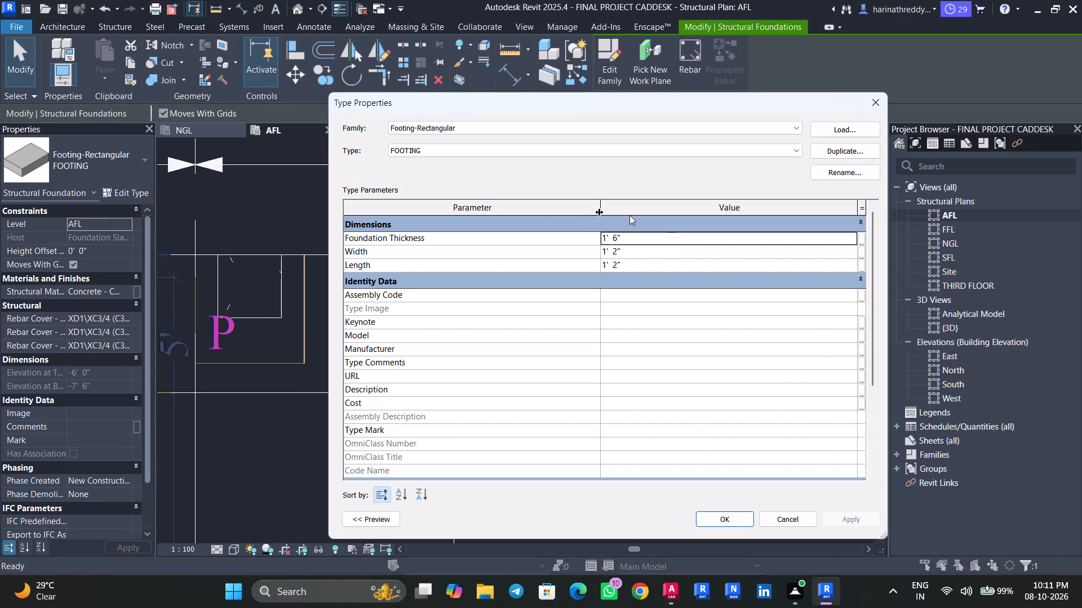
{"action": "left_click", "coordinate": [661, 251]}
{"action": "type", "text": "1.5"}
{"action": "key", "text": "apostrophe"}
{"action": "key", "text": "Return"}
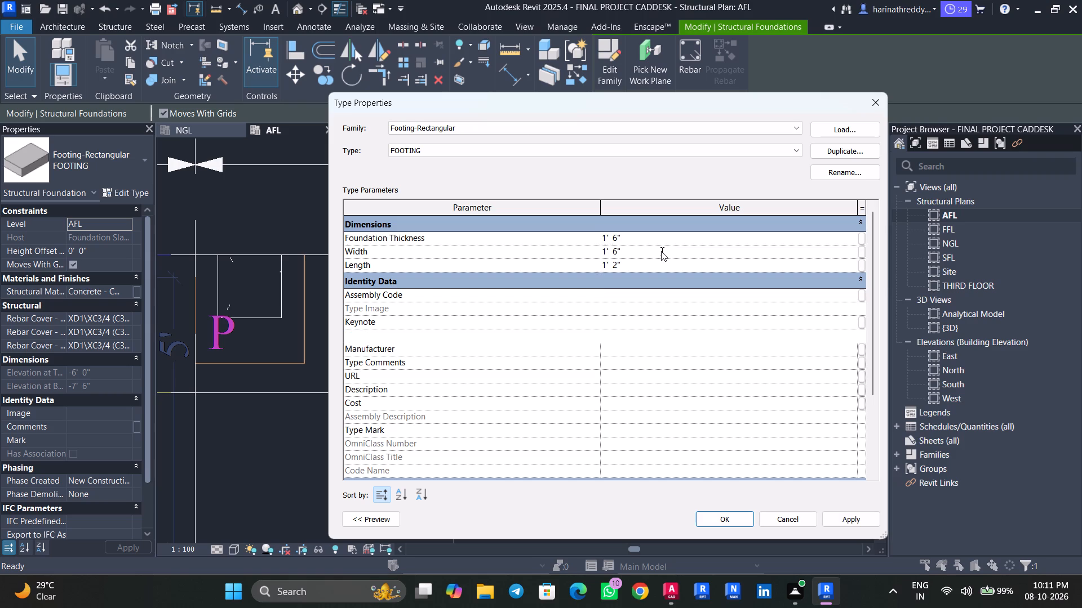
{"action": "left_click", "coordinate": [660, 267]}
{"action": "type", "text": "1.5'"}
{"action": "key", "text": "Return"}
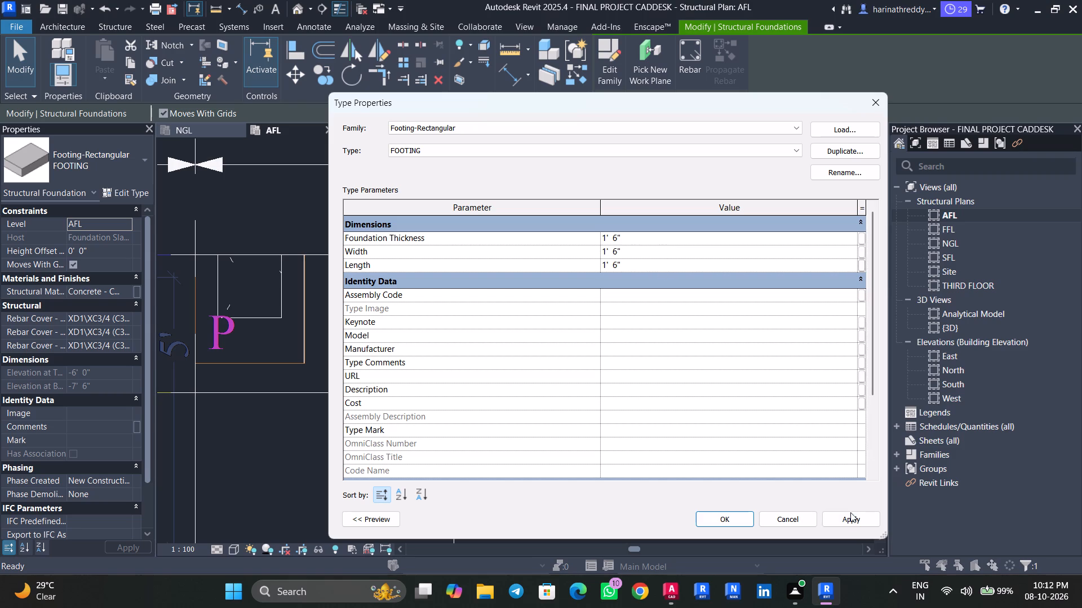
{"action": "left_click", "coordinate": [853, 520]}
{"action": "left_click", "coordinate": [728, 515]}
{"action": "key", "text": "Escape"}
{"action": "key", "text": "Escape"}
Align the resized footing's upper edge with the PCC slab's upper edge in the P pit near grid 5.
{"action": "middle_click_drag", "start_coordinate": [431, 232], "coordinate": [586, 252]}
{"action": "scroll", "coordinate": [394, 262], "scroll_direction": "up", "scroll_amount": 4}
{"action": "type", "text": "AL"}
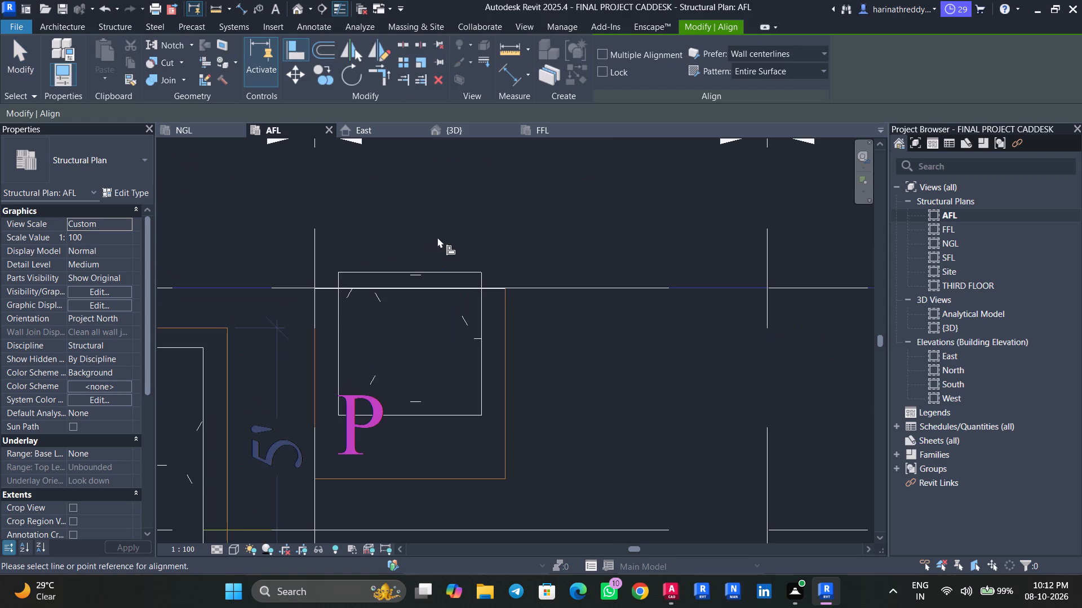
{"action": "left_click", "coordinate": [429, 287]}
{"action": "left_click", "coordinate": [432, 269]}
{"action": "key", "text": "Escape"}
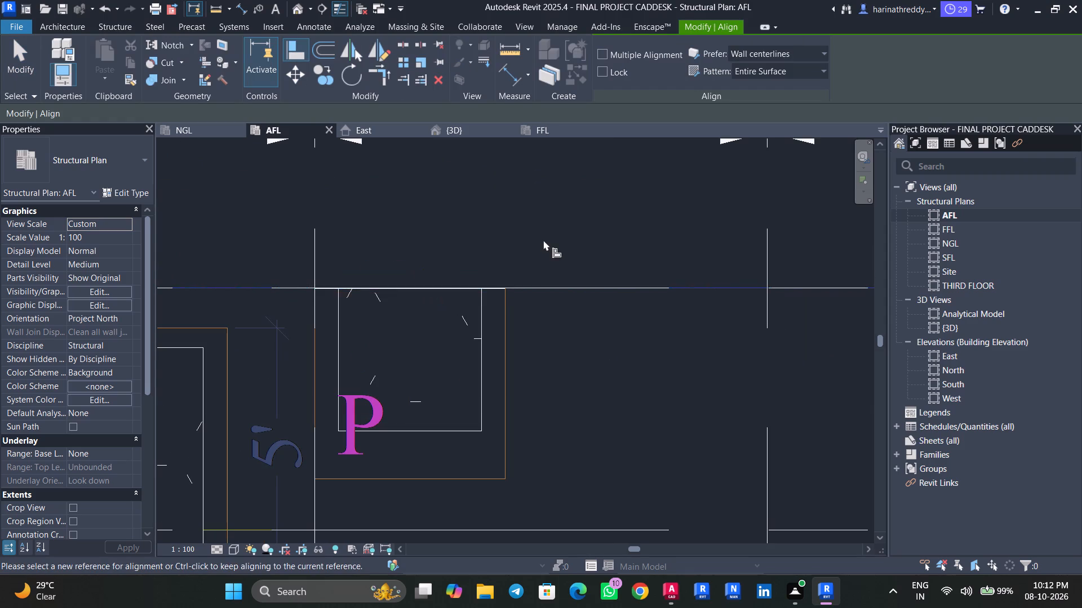
Align the second footing's upper edge with the upper edge of its PCC slab in the P pit before the P1 footing.
{"action": "scroll", "coordinate": [543, 240], "scroll_direction": "down", "scroll_amount": 2}
{"action": "scroll", "coordinate": [543, 240], "scroll_direction": "up", "scroll_amount": 2}
{"action": "scroll", "coordinate": [543, 240], "scroll_direction": "down", "scroll_amount": 2}
{"action": "middle_click_drag", "start_coordinate": [544, 238], "coordinate": [318, 238]}
{"action": "middle_click_drag", "start_coordinate": [642, 262], "coordinate": [385, 262]}
{"action": "scroll", "coordinate": [666, 271], "scroll_direction": "up", "scroll_amount": 1}
{"action": "left_click", "coordinate": [666, 271]}
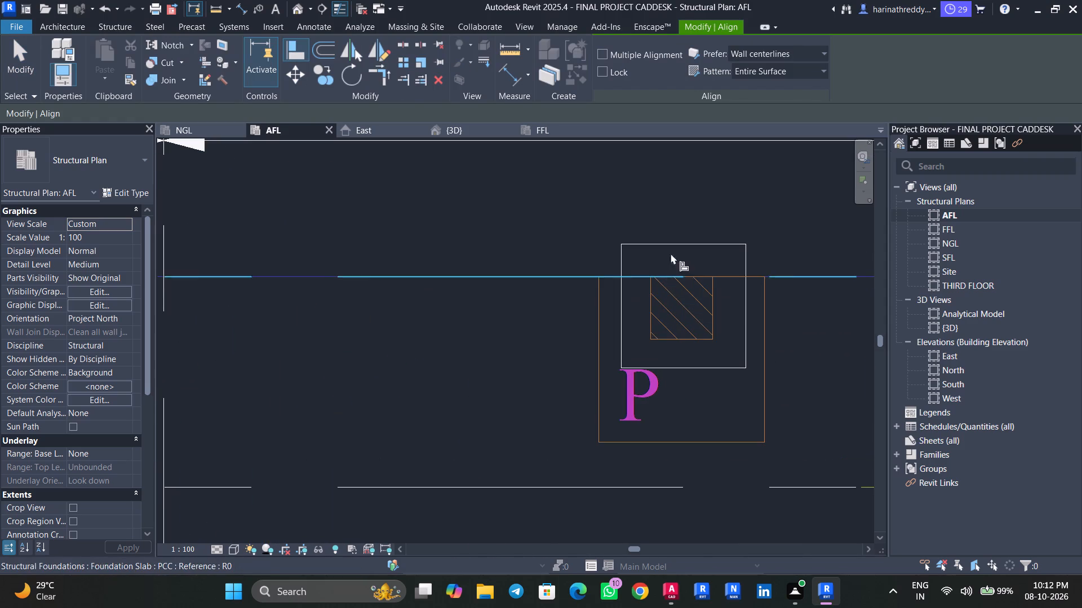
{"action": "left_click", "coordinate": [673, 238]}
{"action": "key", "text": "Escape"}
{"action": "key", "text": "Escape"}
{"action": "key", "text": "Escape"}
Set the height offset of the footing in the P pit before the P1 footing to 6".
{"action": "scroll", "coordinate": [490, 299], "scroll_direction": "down", "scroll_amount": 8}
{"action": "scroll", "coordinate": [490, 299], "scroll_direction": "up", "scroll_amount": 1}
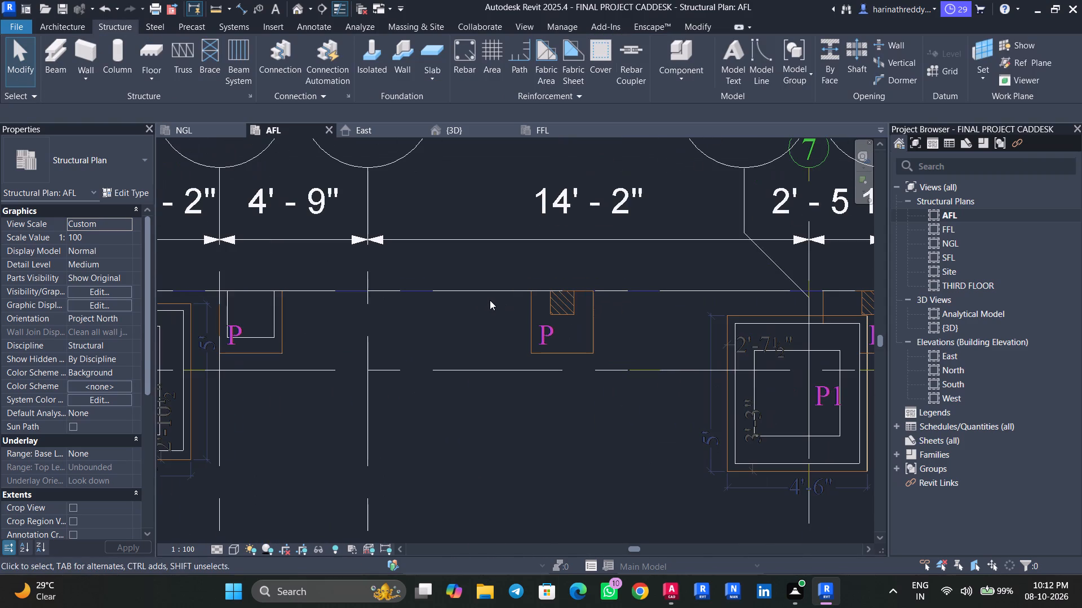
{"action": "key", "text": "Escape"}
{"action": "key", "text": "Escape"}
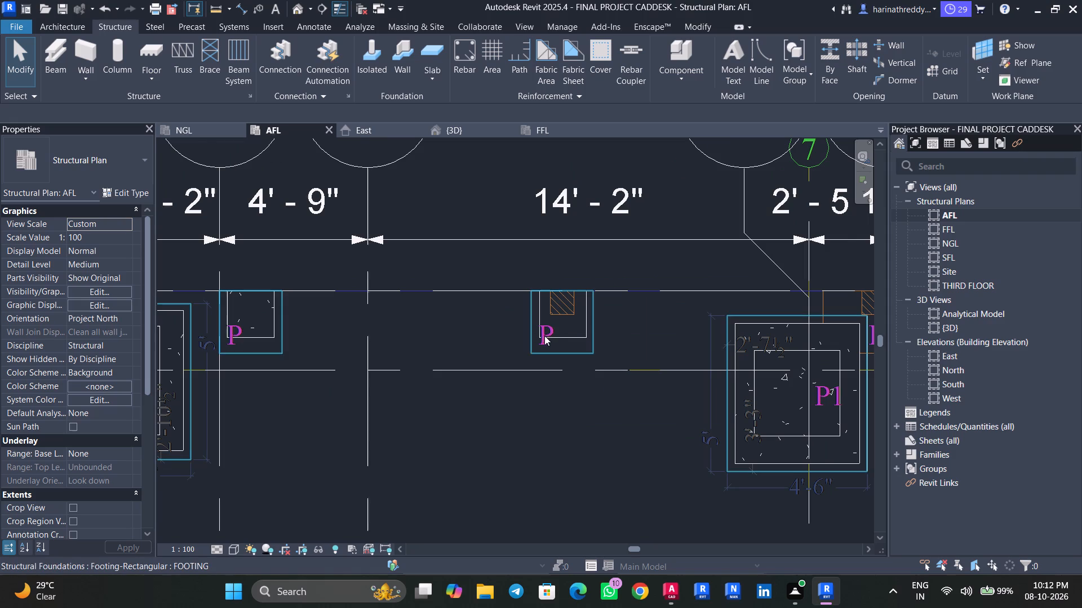
{"action": "scroll", "coordinate": [556, 339], "scroll_direction": "up", "scroll_amount": 2}
{"action": "left_click", "coordinate": [557, 339]}
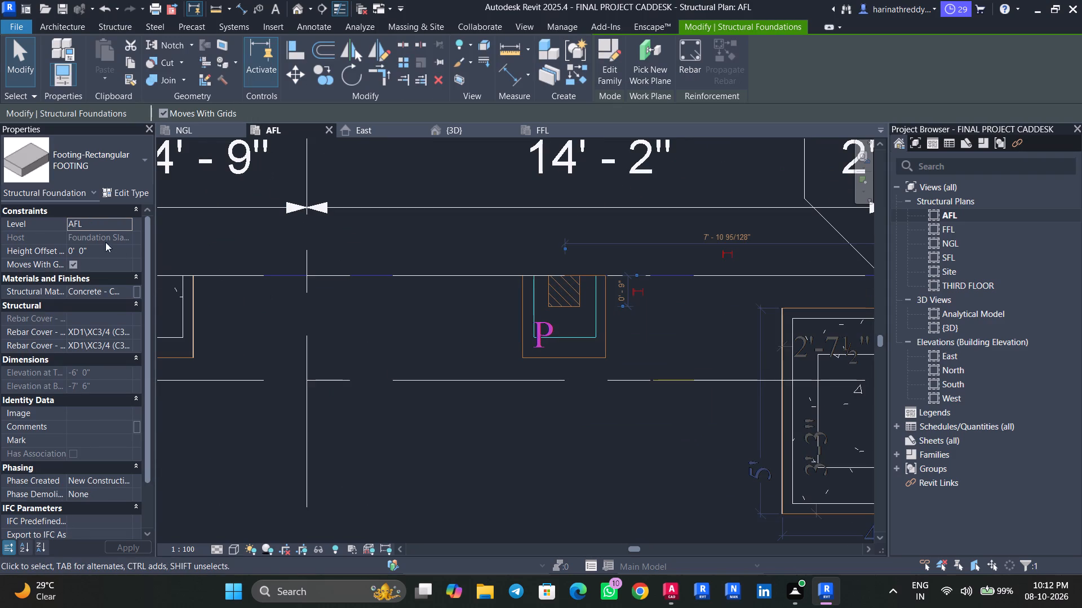
{"action": "left_click", "coordinate": [105, 250]}
{"action": "type", "text": "6\""}
{"action": "key", "text": "Return"}
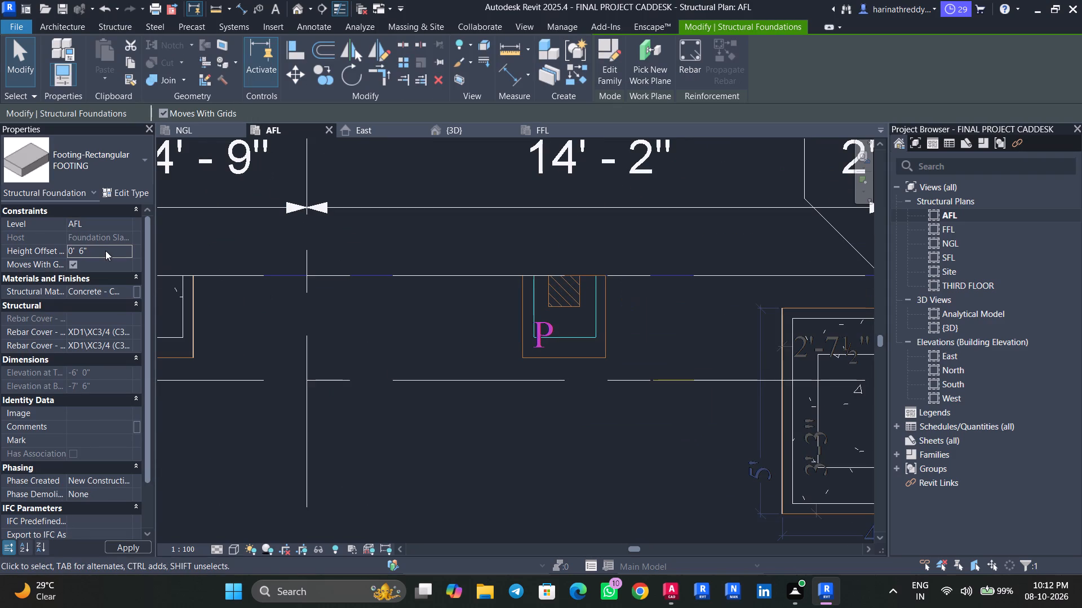
{"action": "key", "text": "Escape"}
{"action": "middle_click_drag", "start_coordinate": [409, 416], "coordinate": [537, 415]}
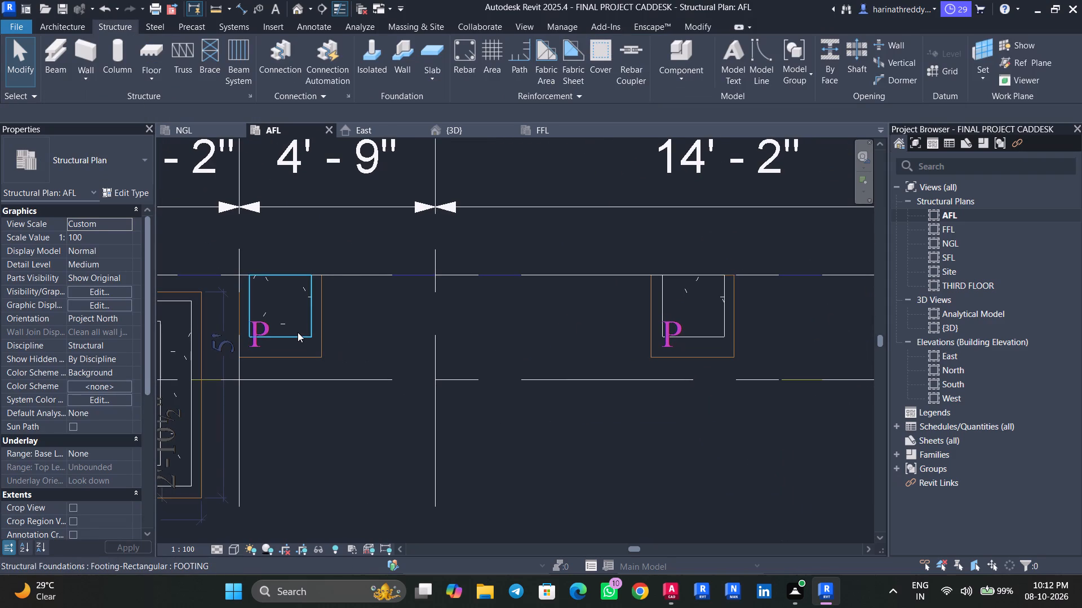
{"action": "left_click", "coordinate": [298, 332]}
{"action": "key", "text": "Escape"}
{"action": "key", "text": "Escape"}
Place a FOOTING instance over the hatched square in the P pit below the P1 footing, along the plan's outer side.
{"action": "middle_click_drag", "start_coordinate": [592, 423], "coordinate": [450, 346]}
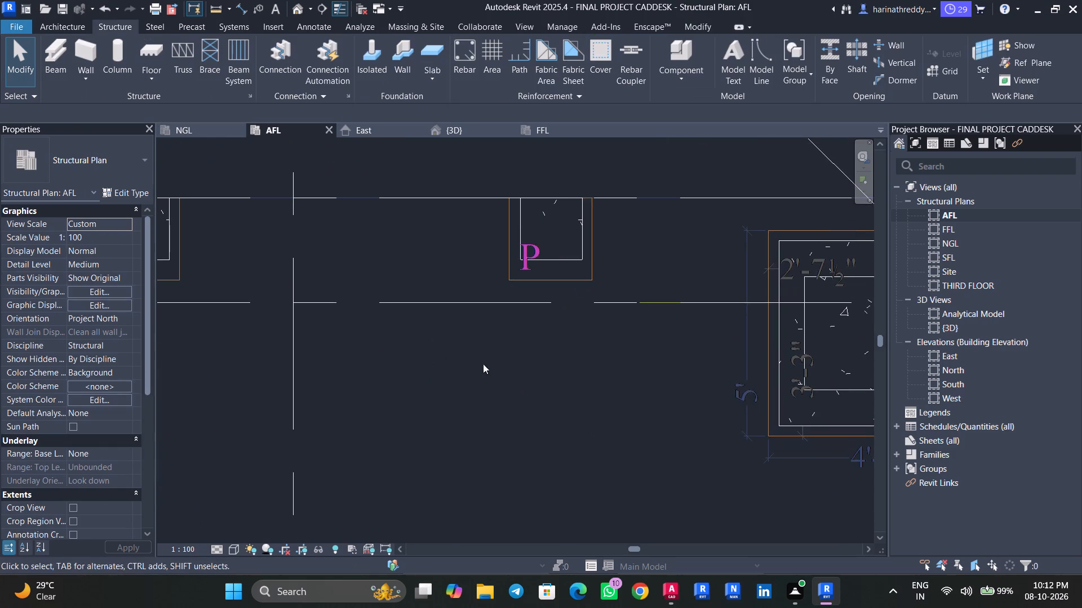
{"action": "middle_click_drag", "start_coordinate": [565, 391], "coordinate": [431, 308]}
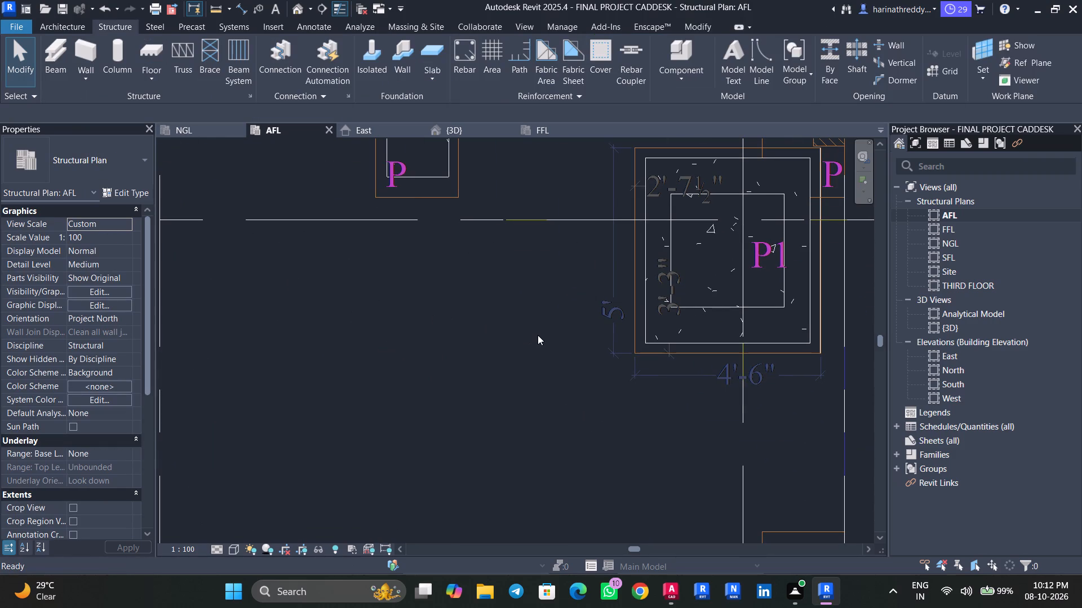
{"action": "middle_click_drag", "start_coordinate": [597, 382], "coordinate": [460, 173]}
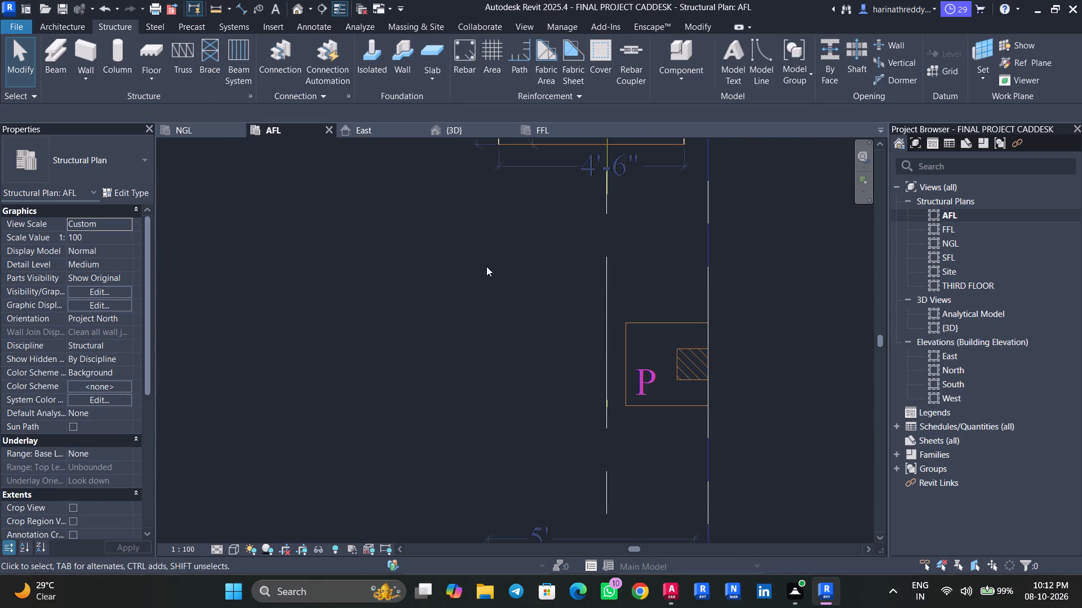
{"action": "scroll", "coordinate": [598, 343], "scroll_direction": "up", "scroll_amount": 1}
{"action": "middle_click_drag", "start_coordinate": [596, 334], "coordinate": [510, 214]}
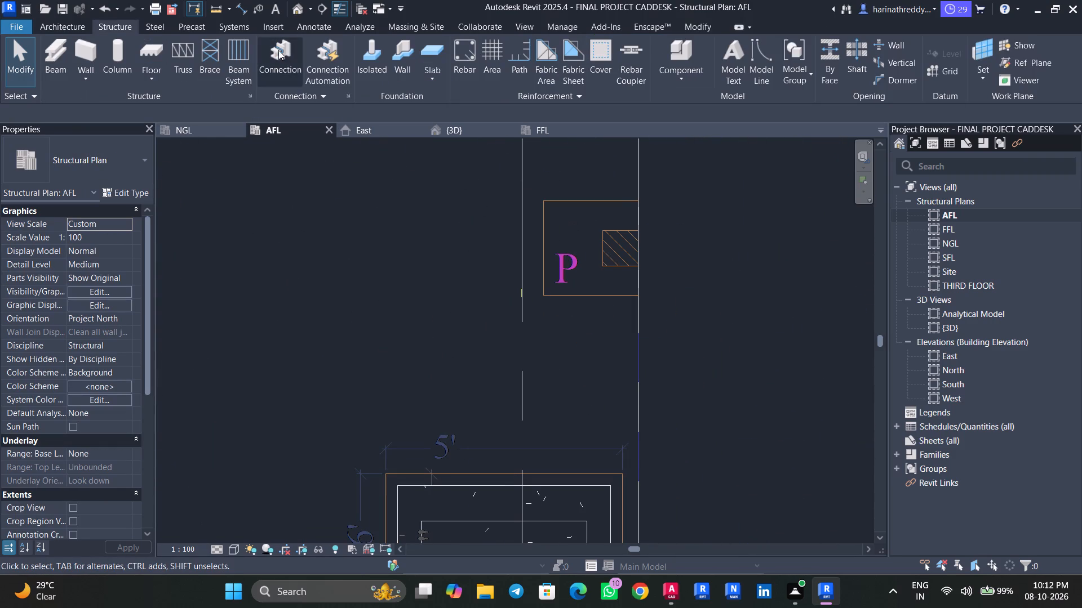
{"action": "left_click", "coordinate": [380, 65]}
{"action": "scroll", "coordinate": [634, 248], "scroll_direction": "up", "scroll_amount": 1}
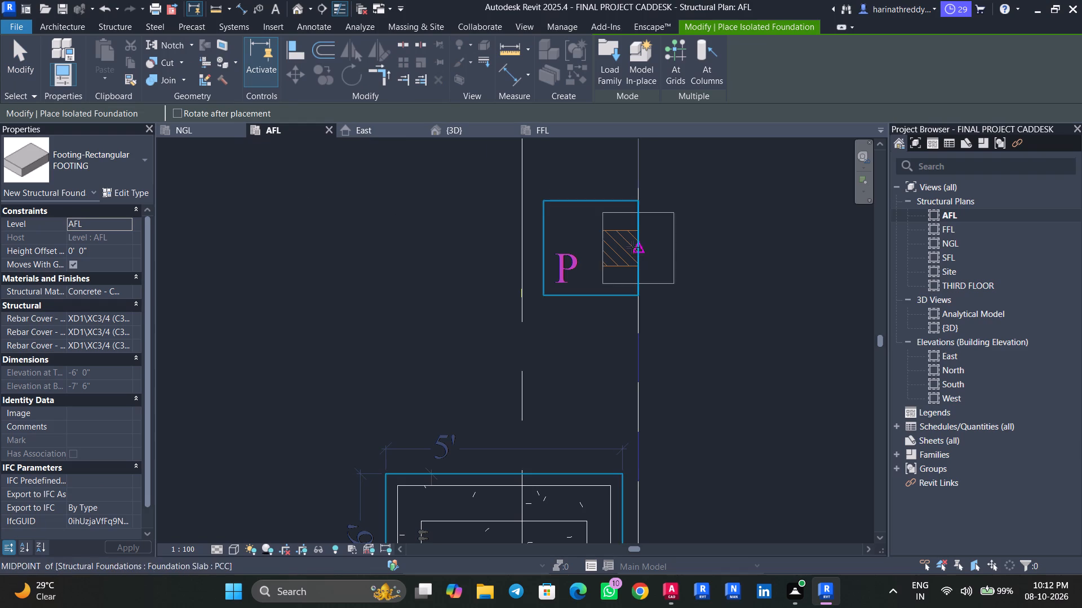
{"action": "scroll", "coordinate": [632, 247], "scroll_direction": "up", "scroll_amount": 6}
{"action": "left_click", "coordinate": [615, 245]}
{"action": "key", "text": "Escape"}
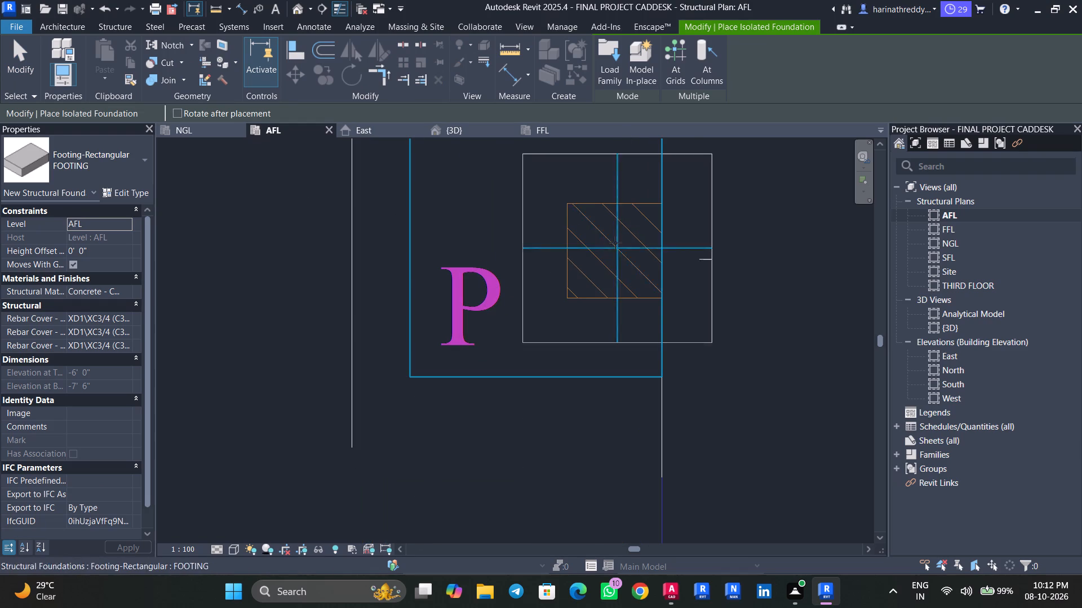
{"action": "key", "text": "Escape"}
{"action": "key", "text": "Escape"}
Set the height offset of the footing in the P pit below the P1 footing to 6".
{"action": "left_click", "coordinate": [714, 186]}
{"action": "left_click", "coordinate": [139, 254]}
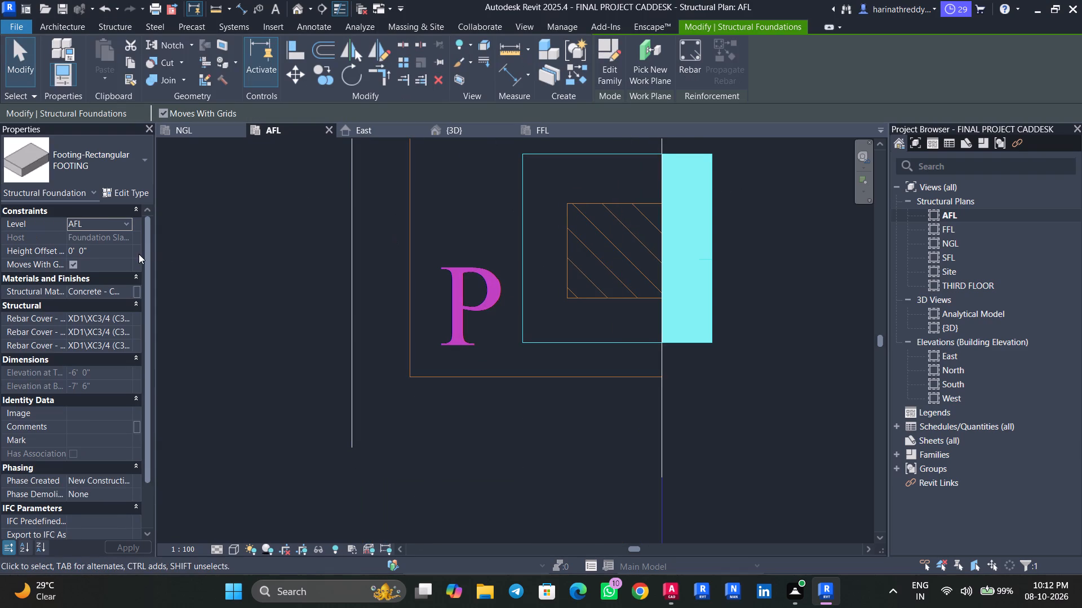
{"action": "left_click", "coordinate": [121, 252]}
{"action": "type", "text": "6\""}
{"action": "key", "text": "Return"}
{"action": "scroll", "coordinate": [121, 252], "scroll_direction": "up", "scroll_amount": 2}
{"action": "key", "text": "Escape"}
{"action": "key", "text": "Escape"}
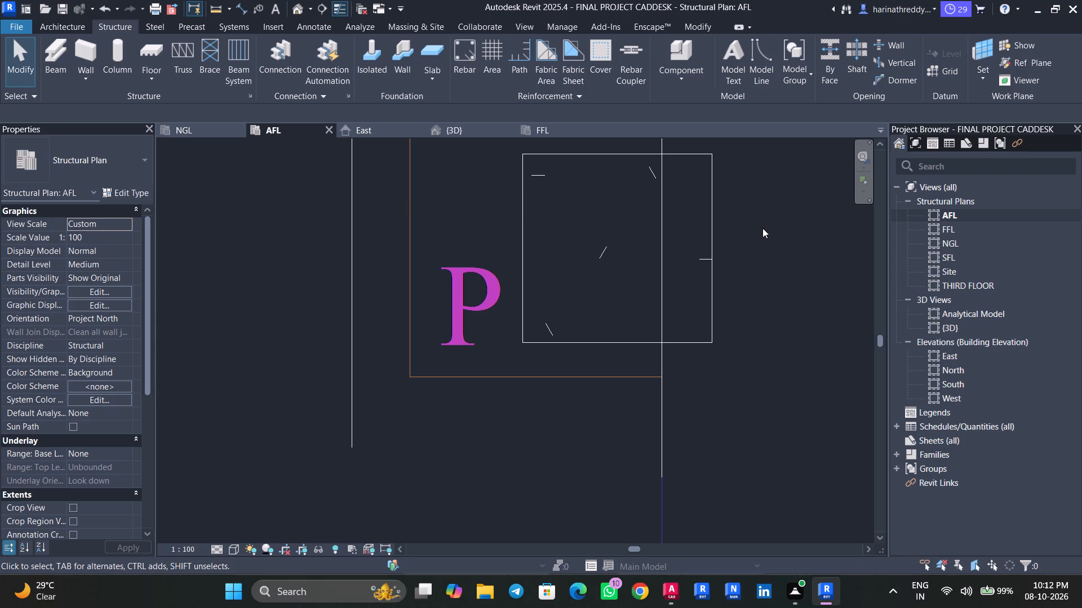
Align the outer edge of the footing in the P pit below the P1 footing with the pit's outer edge line.
{"action": "type", "text": "AL"}
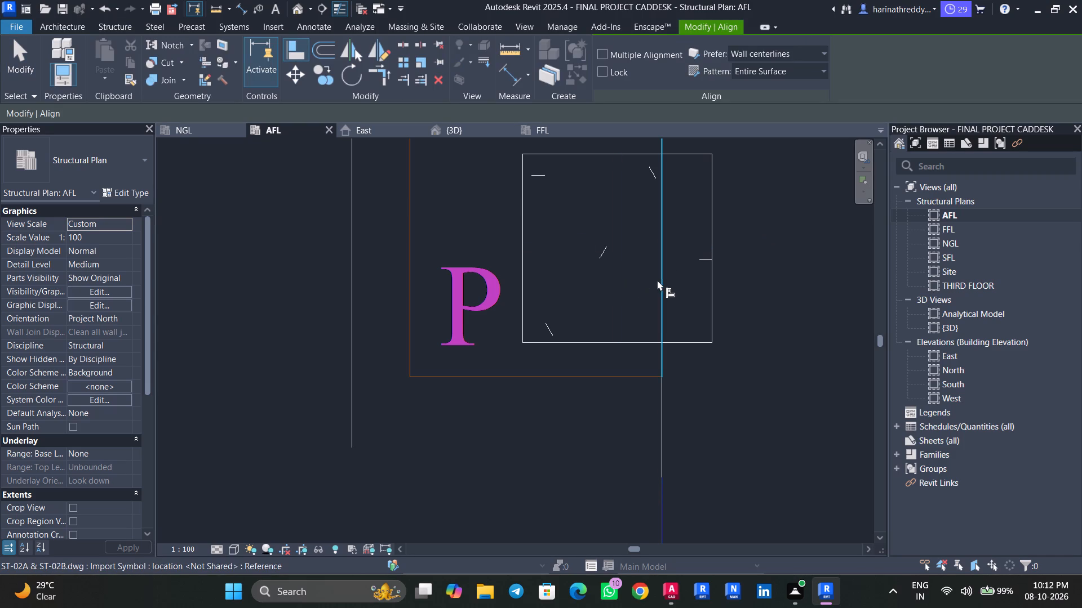
{"action": "left_click", "coordinate": [657, 280]}
{"action": "left_click", "coordinate": [715, 285]}
{"action": "key", "text": "Escape"}
{"action": "key", "text": "Escape"}
{"action": "key", "text": "Escape"}
Place a FOOTING instance over the hatched square in the P pit at the P2 footing's lower corner, beside grid 8.
{"action": "scroll", "coordinate": [684, 238], "scroll_direction": "down", "scroll_amount": 6}
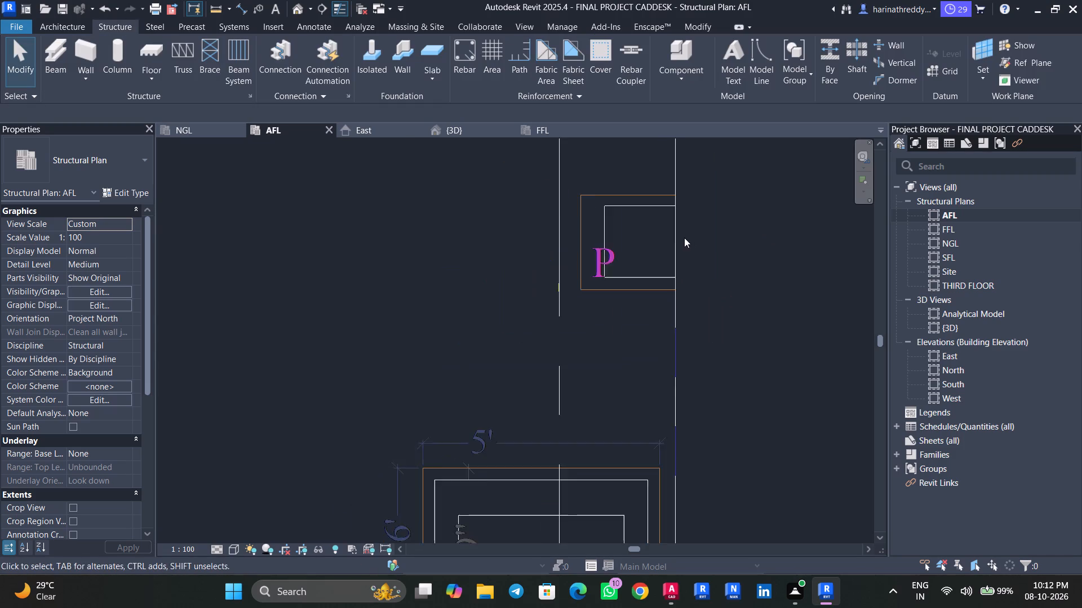
{"action": "scroll", "coordinate": [684, 238], "scroll_direction": "down", "scroll_amount": 9}
{"action": "middle_click_drag", "start_coordinate": [716, 291], "coordinate": [706, 150]}
{"action": "scroll", "coordinate": [655, 277], "scroll_direction": "up", "scroll_amount": 6}
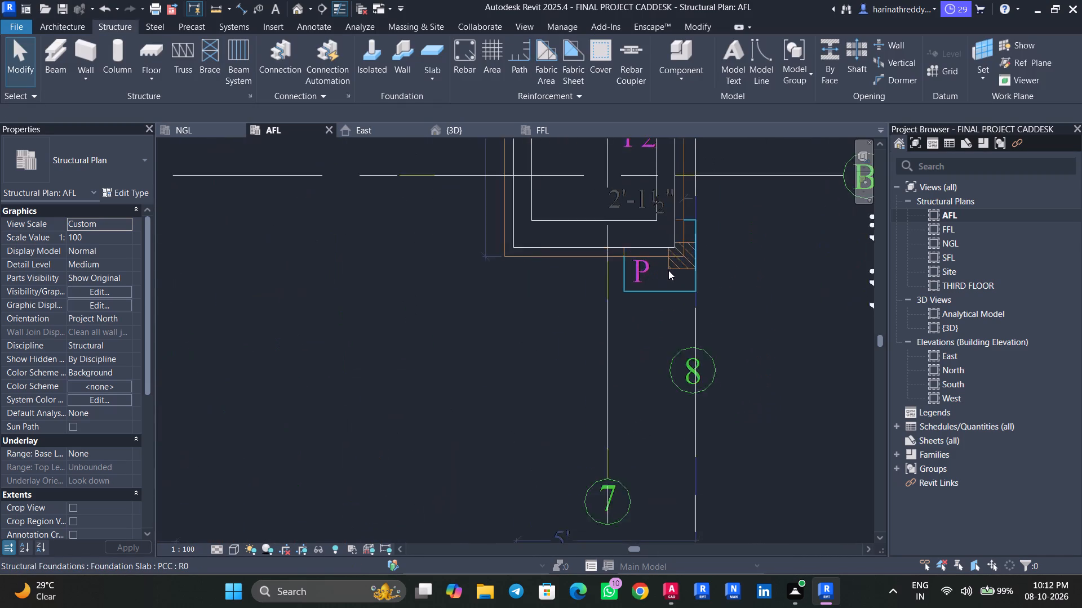
{"action": "scroll", "coordinate": [668, 270], "scroll_direction": "up", "scroll_amount": 2}
{"action": "scroll", "coordinate": [672, 269], "scroll_direction": "down", "scroll_amount": 1}
{"action": "scroll", "coordinate": [672, 269], "scroll_direction": "up", "scroll_amount": 4}
{"action": "middle_click_drag", "start_coordinate": [735, 239], "coordinate": [699, 309]}
{"action": "scroll", "coordinate": [737, 278], "scroll_direction": "up", "scroll_amount": 3}
{"action": "middle_click_drag", "start_coordinate": [736, 279], "coordinate": [732, 307]}
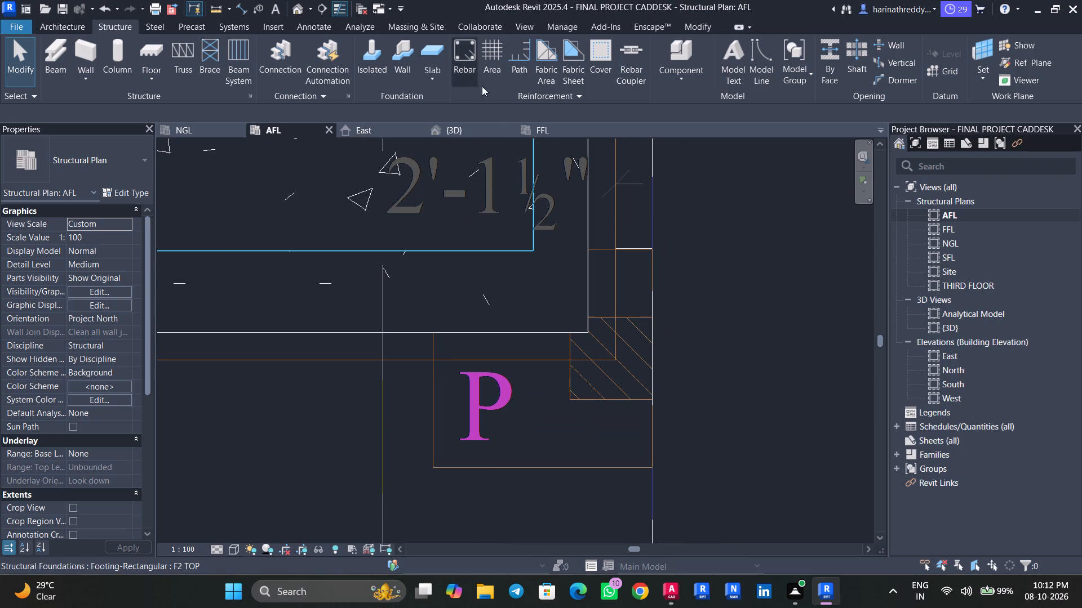
{"action": "left_click", "coordinate": [375, 71]}
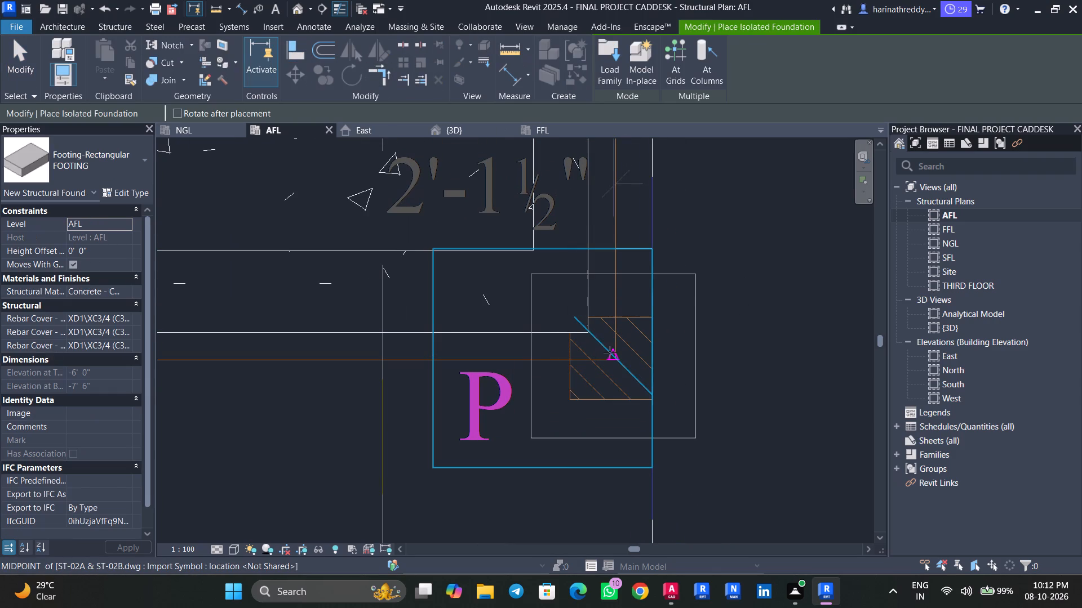
{"action": "left_click", "coordinate": [610, 352]}
{"action": "key", "text": "Escape"}
{"action": "key", "text": "Escape"}
Set the height offset of the footing in the P pit beside the P2 footing to 6".
{"action": "left_click", "coordinate": [695, 359]}
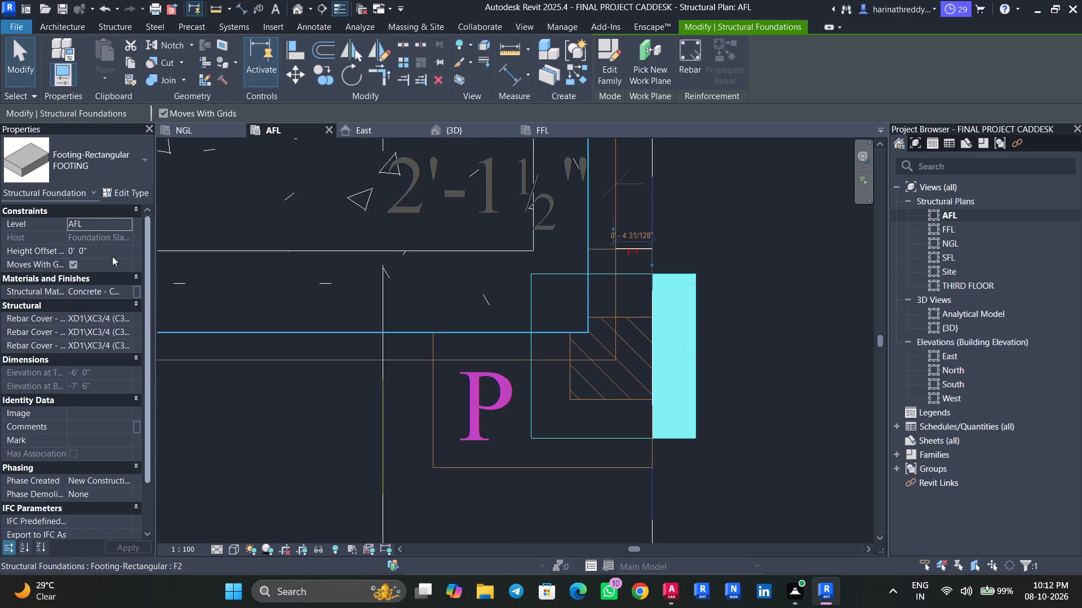
{"action": "left_click", "coordinate": [112, 249]}
{"action": "type", "text": "6\""}
{"action": "key", "text": "Return"}
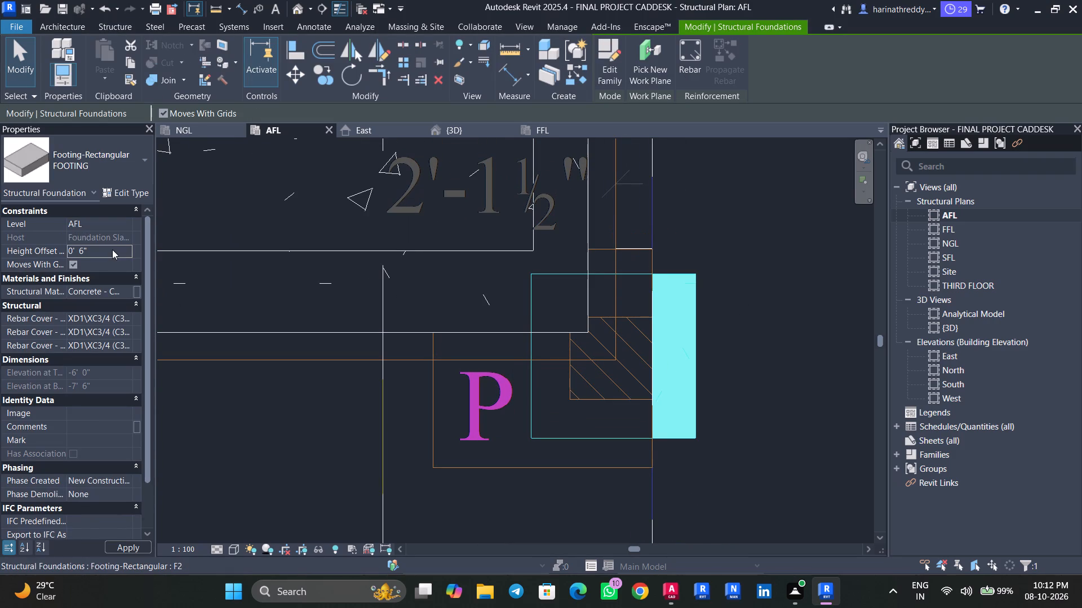
{"action": "key", "text": "Escape"}
{"action": "key", "text": "Escape"}
Align the outer edge of the footing beside the P2 footing with the P pit's outer edge on grid 8.
{"action": "type", "text": "AL"}
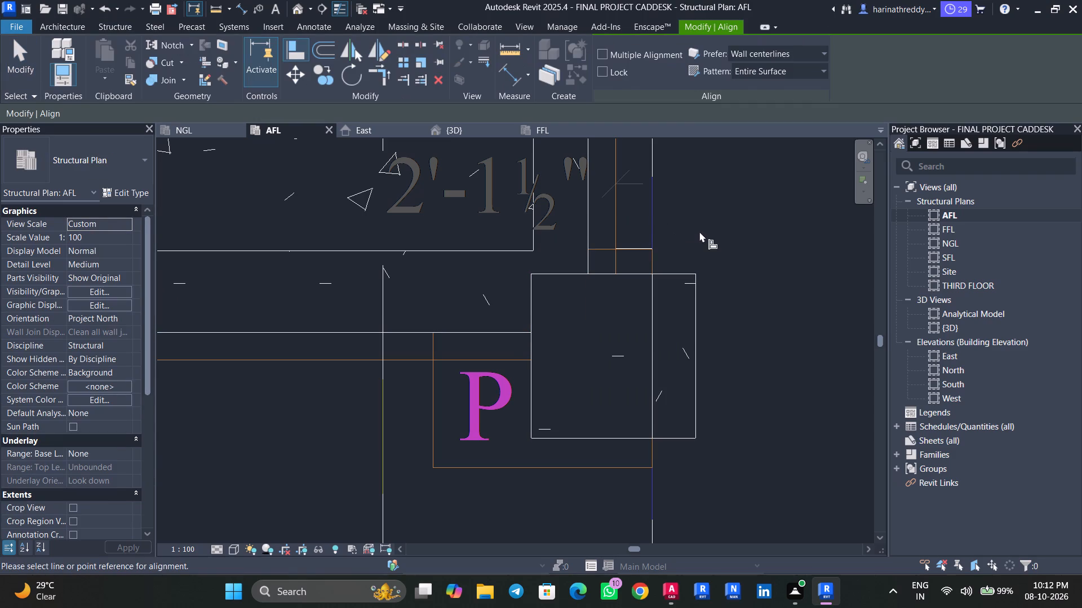
{"action": "left_click", "coordinate": [653, 312]}
{"action": "left_click", "coordinate": [699, 334]}
{"action": "key", "text": "Escape"}
{"action": "key", "text": "Escape"}
{"action": "key", "text": "Escape"}
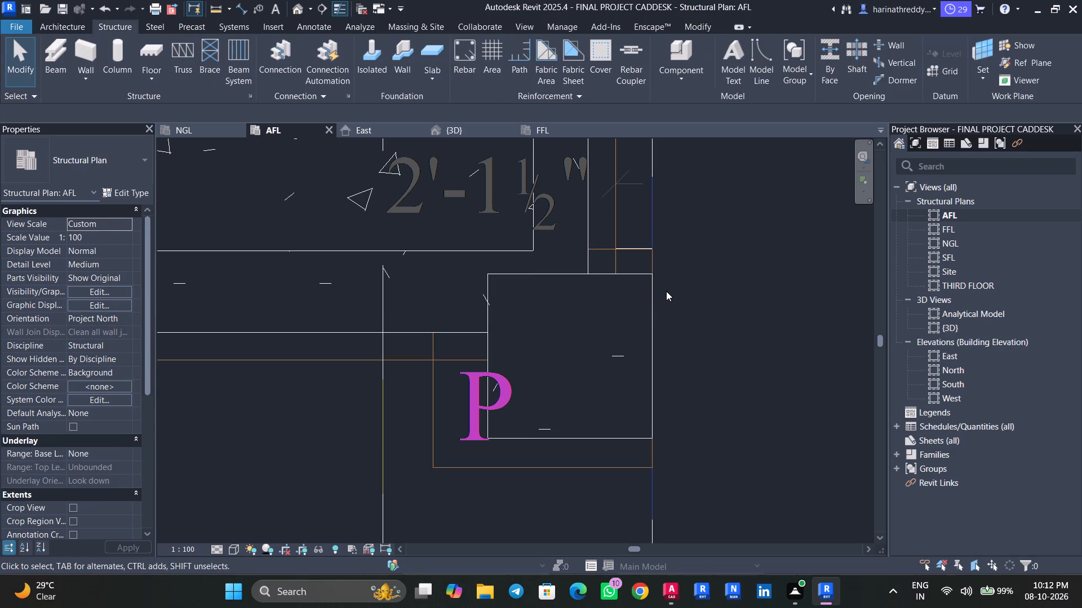
Examine in 3D how the small FOOTING instances sit relative to their PCC slabs.
{"action": "scroll", "coordinate": [666, 291], "scroll_direction": "down", "scroll_amount": 4}
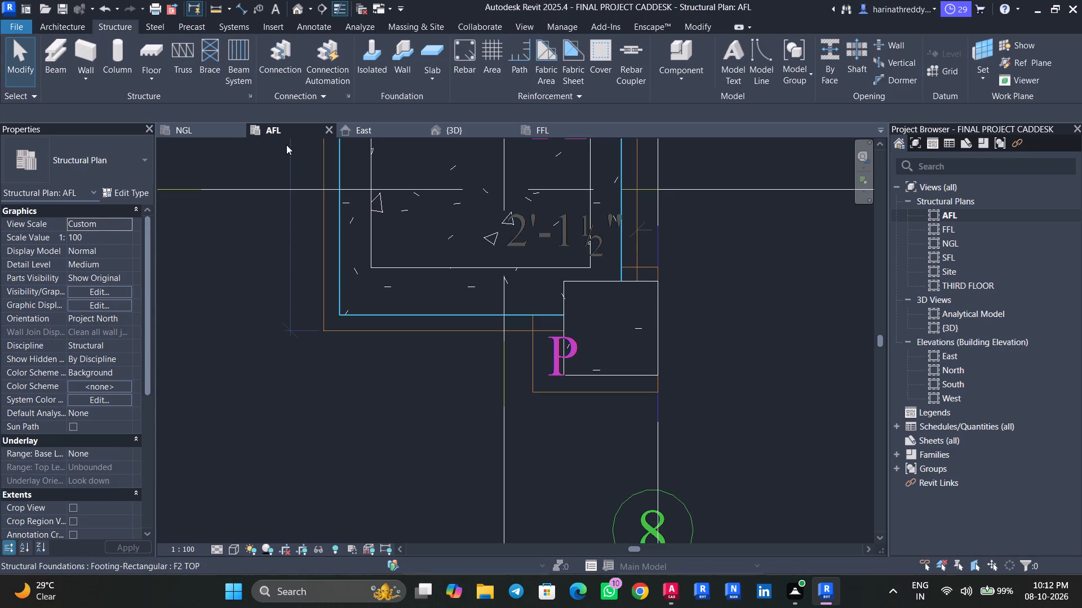
{"action": "left_click", "coordinate": [291, 11]}
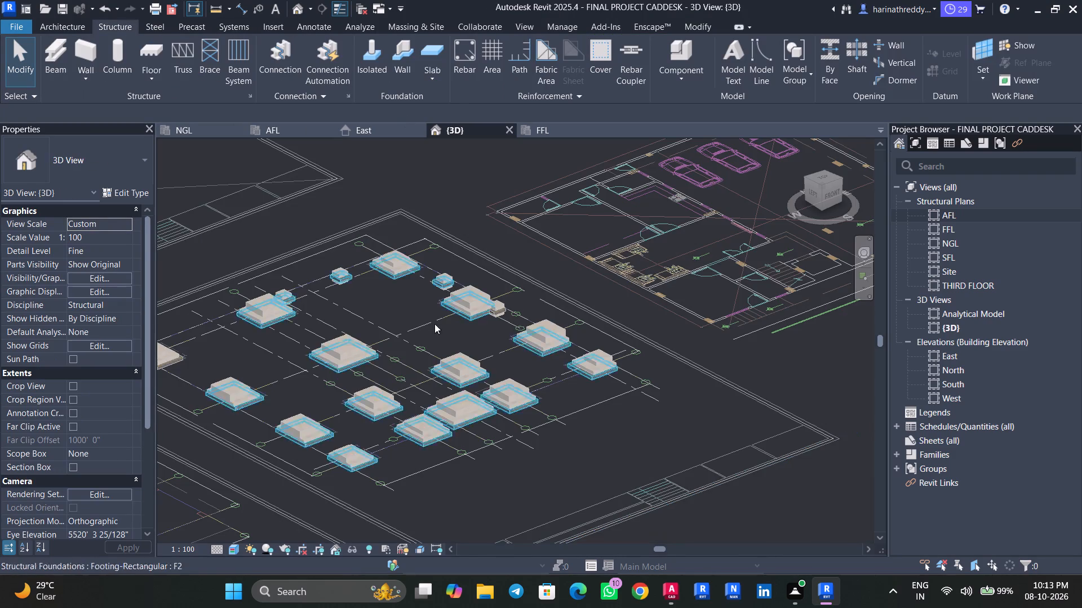
{"action": "scroll", "coordinate": [531, 316], "scroll_direction": "up", "scroll_amount": 1}
{"action": "scroll", "coordinate": [530, 315], "scroll_direction": "down", "scroll_amount": 1}
{"action": "scroll", "coordinate": [528, 315], "scroll_direction": "up", "scroll_amount": 8}
{"action": "scroll", "coordinate": [442, 306], "scroll_direction": "down", "scroll_amount": 1}
{"action": "scroll", "coordinate": [442, 306], "scroll_direction": "up", "scroll_amount": 2}
{"action": "scroll", "coordinate": [442, 306], "scroll_direction": "down", "scroll_amount": 1}
{"action": "scroll", "coordinate": [442, 306], "scroll_direction": "up", "scroll_amount": 1}
{"action": "scroll", "coordinate": [442, 306], "scroll_direction": "down", "scroll_amount": 1}
{"action": "scroll", "coordinate": [442, 327], "scroll_direction": "up", "scroll_amount": 7}
{"action": "scroll", "coordinate": [442, 328], "scroll_direction": "down", "scroll_amount": 1}
{"action": "scroll", "coordinate": [442, 328], "scroll_direction": "up", "scroll_amount": 6}
{"action": "key", "text": "Escape"}
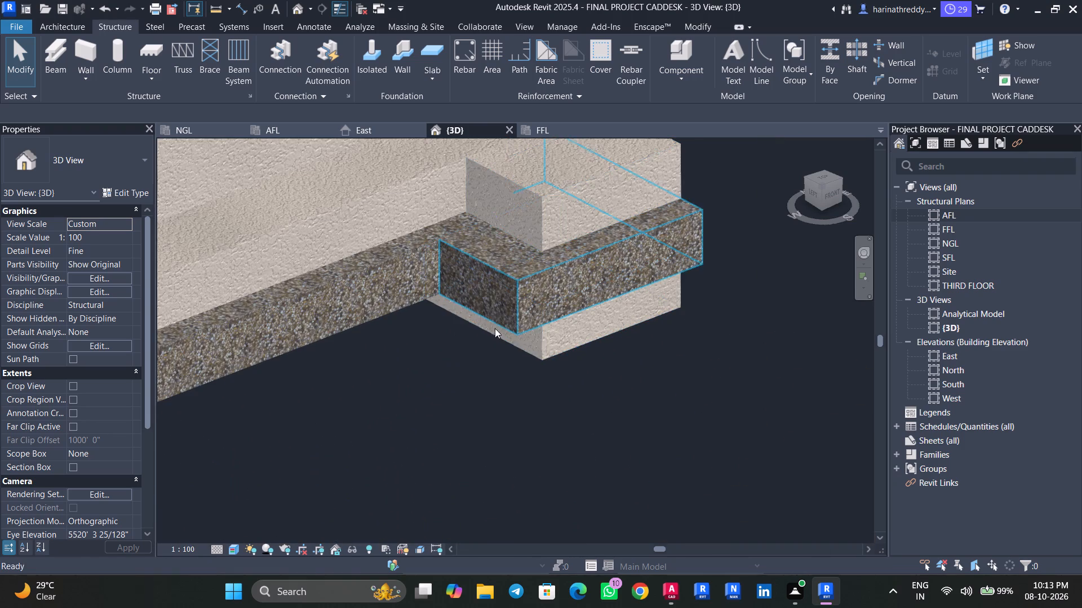
{"action": "left_click", "coordinate": [537, 352]}
{"action": "middle_click_drag", "start_coordinate": [592, 399], "coordinate": [577, 363], "text": "shift"}
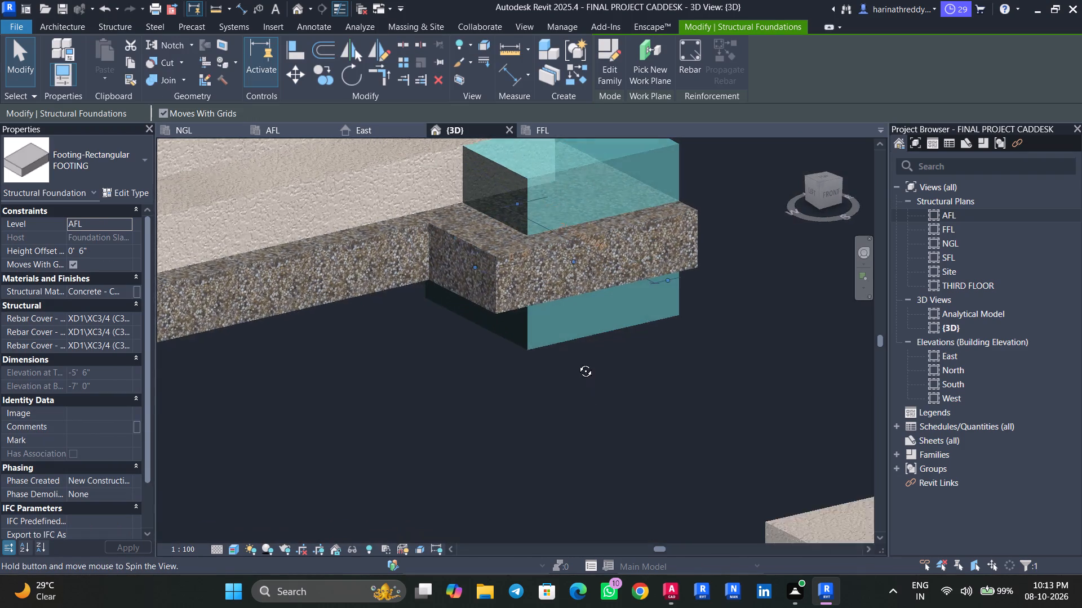
{"action": "middle_click_drag", "start_coordinate": [577, 363], "coordinate": [569, 365], "text": "shift"}
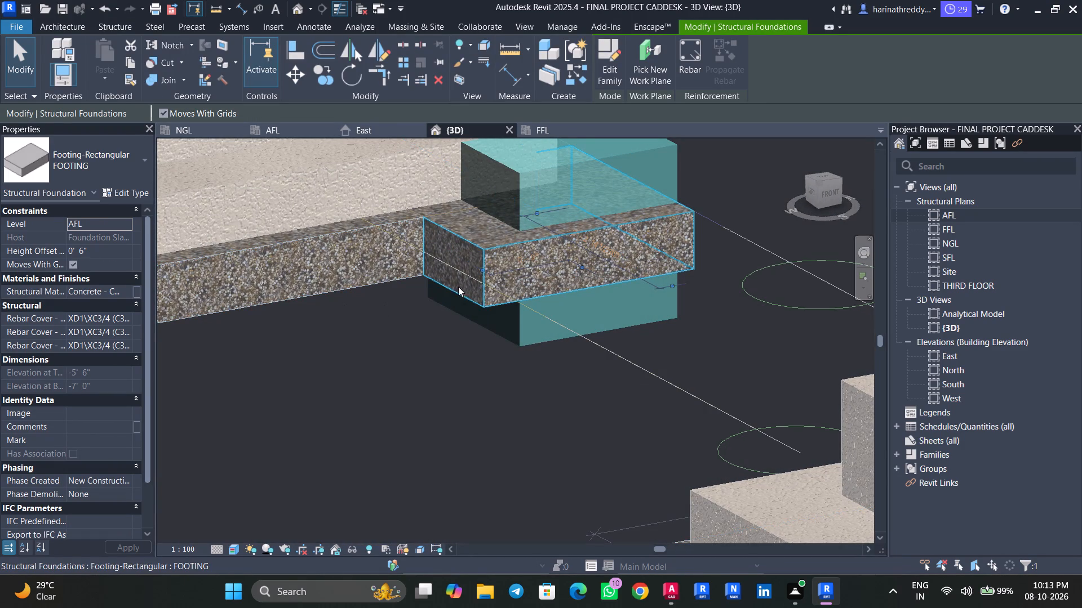
{"action": "key", "text": "Escape"}
{"action": "key", "text": "Escape"}
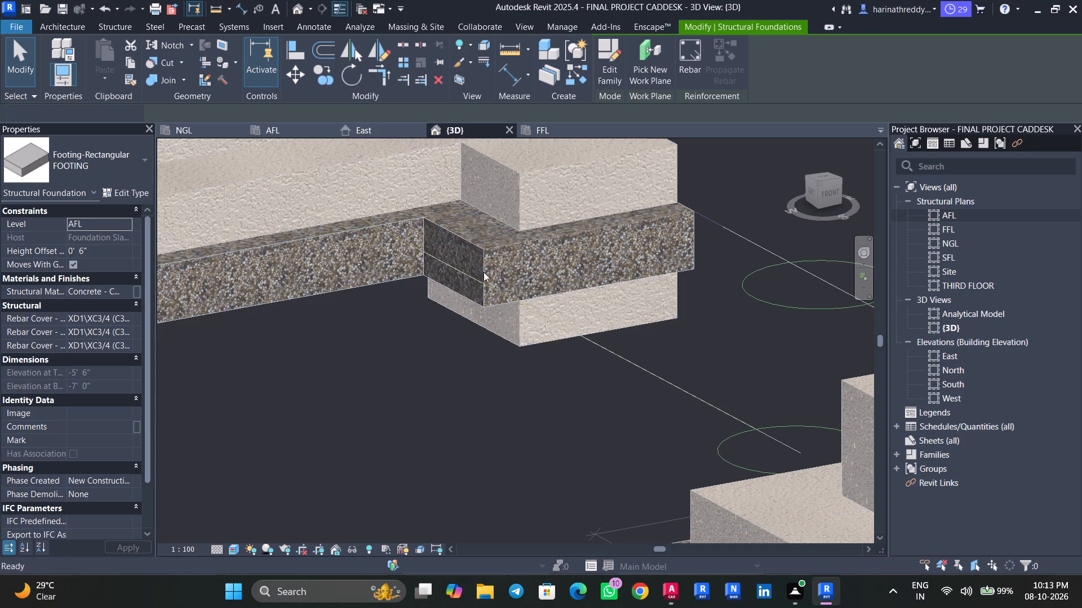
{"action": "left_click", "coordinate": [540, 202]}
{"action": "scroll", "coordinate": [358, 326], "scroll_direction": "down", "scroll_amount": 9}
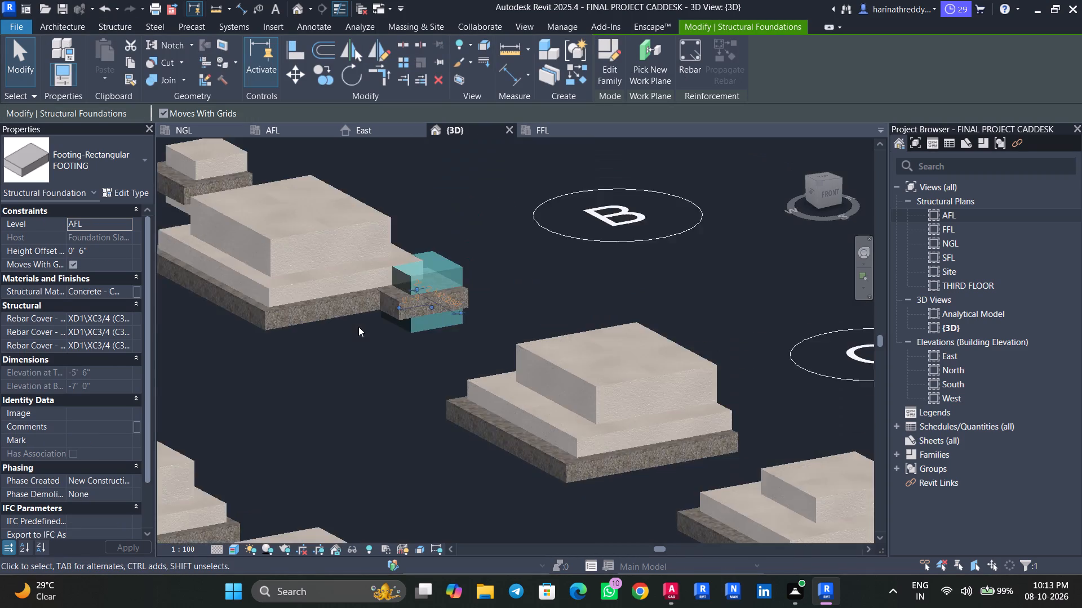
{"action": "scroll", "coordinate": [358, 327], "scroll_direction": "down", "scroll_amount": 4}
{"action": "scroll", "coordinate": [358, 327], "scroll_direction": "up", "scroll_amount": 1}
{"action": "scroll", "coordinate": [358, 327], "scroll_direction": "down", "scroll_amount": 1}
{"action": "scroll", "coordinate": [358, 328], "scroll_direction": "up", "scroll_amount": 1}
{"action": "middle_click_drag", "start_coordinate": [358, 328], "coordinate": [516, 391]}
{"action": "key", "text": "Escape"}
{"action": "key", "text": "Escape"}
{"action": "middle_click_drag", "start_coordinate": [358, 333], "coordinate": [418, 338], "text": "shift"}
{"action": "scroll", "coordinate": [346, 345], "scroll_direction": "up", "scroll_amount": 10}
{"action": "left_click", "coordinate": [350, 347]}
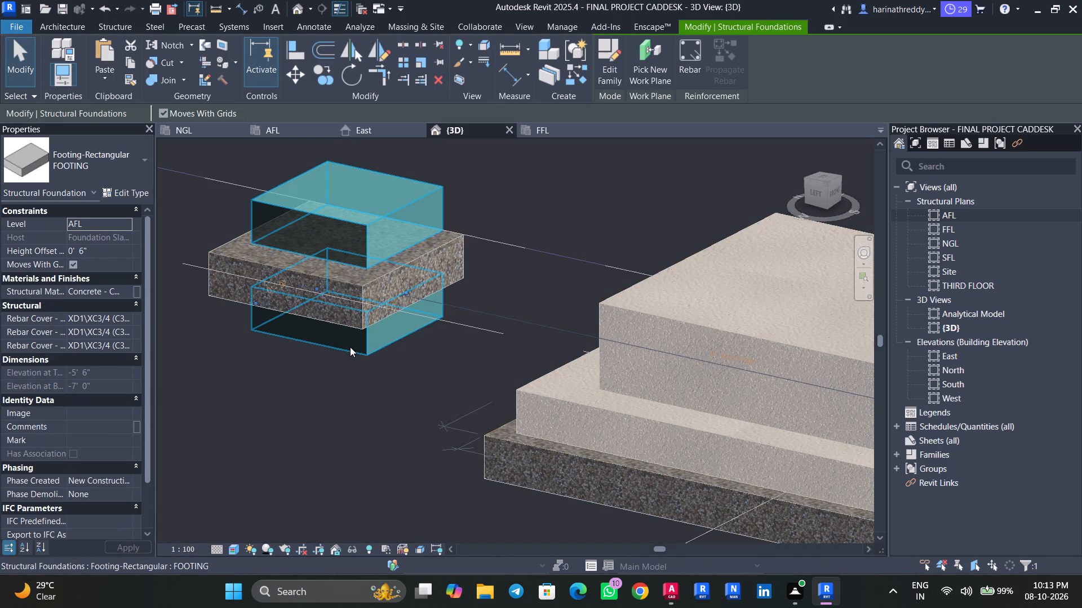
{"action": "key", "text": "Escape"}
Review the type properties of the PCC foundation slab and the FOOTING type.
{"action": "left_click", "coordinate": [322, 301]}
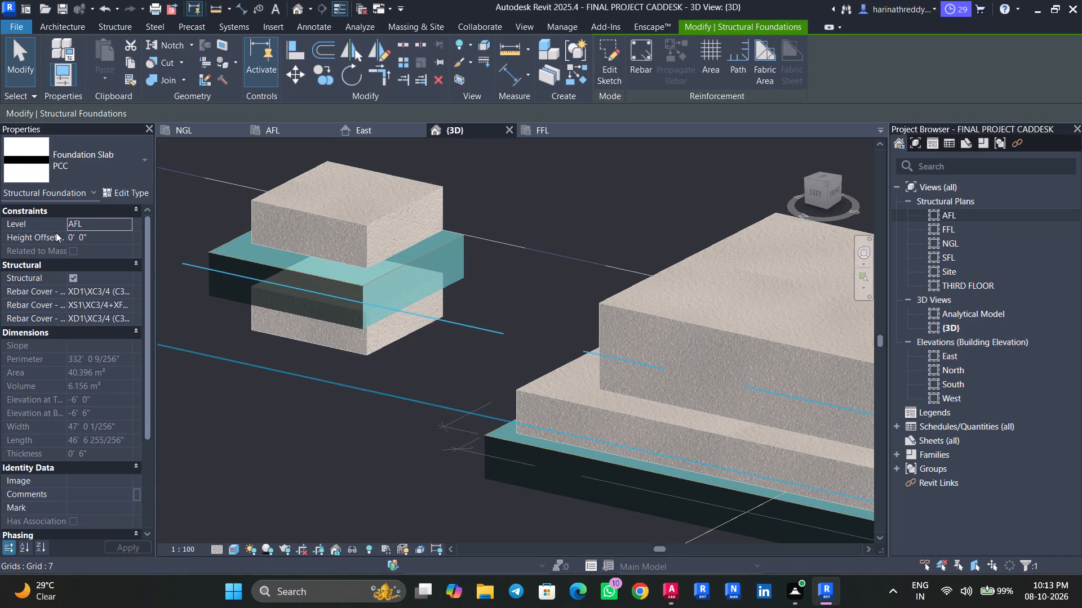
{"action": "left_click", "coordinate": [112, 196]}
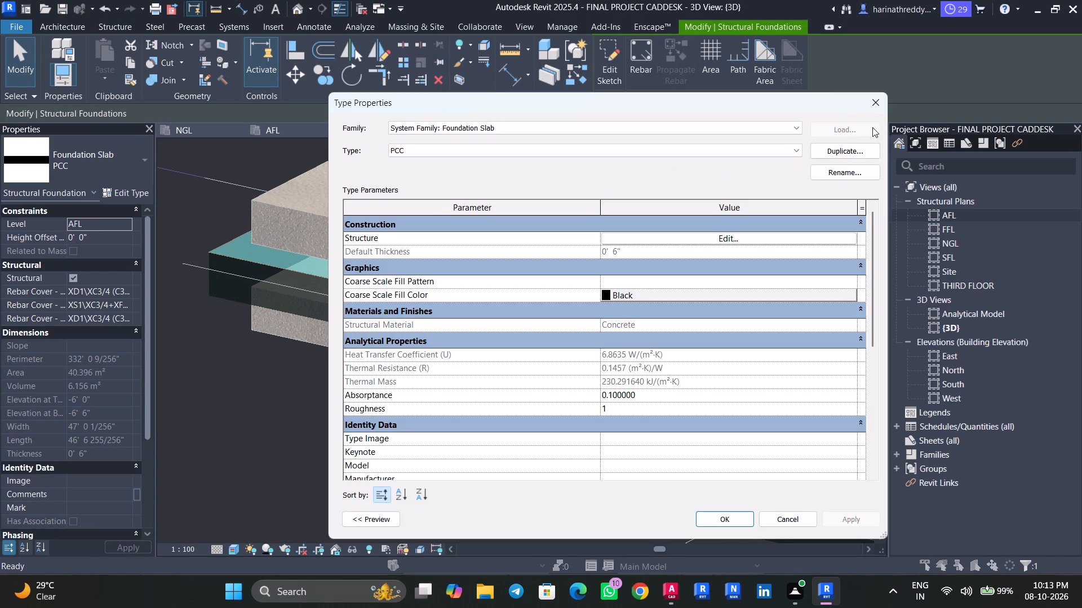
{"action": "left_click", "coordinate": [880, 102]}
{"action": "key", "text": "Escape"}
{"action": "key", "text": "Escape"}
{"action": "left_click", "coordinate": [362, 229]}
{"action": "left_click", "coordinate": [129, 198]}
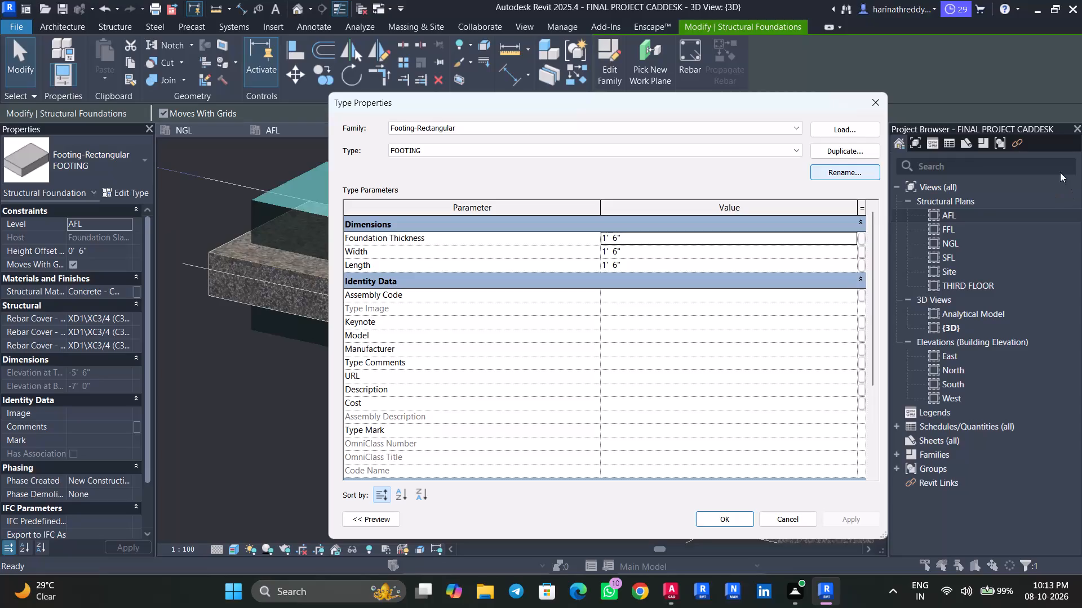
{"action": "left_click", "coordinate": [884, 101]}
{"action": "scroll", "coordinate": [589, 293], "scroll_direction": "down", "scroll_amount": 2}
{"action": "key", "text": "Escape"}
{"action": "key", "text": "Escape"}
Examine the neighbouring F2 footing and the small footing's height offset, comparing how they sit on the slabs.
{"action": "left_click", "coordinate": [611, 391]}
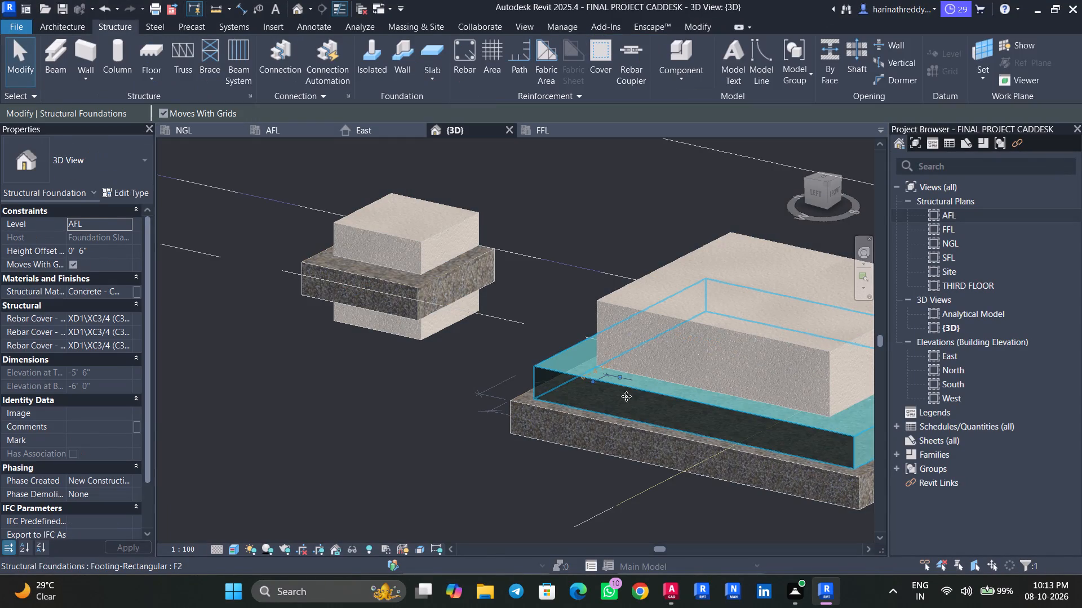
{"action": "scroll", "coordinate": [632, 412], "scroll_direction": "up", "scroll_amount": 1}
{"action": "scroll", "coordinate": [628, 410], "scroll_direction": "down", "scroll_amount": 1}
{"action": "scroll", "coordinate": [614, 406], "scroll_direction": "up", "scroll_amount": 2}
{"action": "key", "text": "Escape"}
{"action": "left_click", "coordinate": [353, 216]}
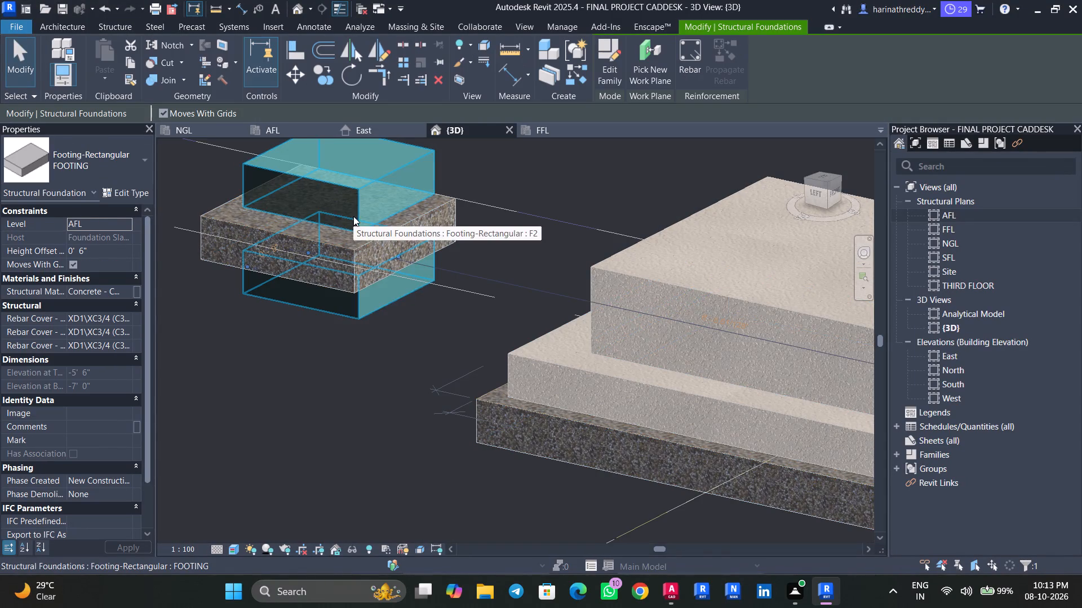
{"action": "scroll", "coordinate": [353, 216], "scroll_direction": "up", "scroll_amount": 3}
{"action": "middle_click_drag", "start_coordinate": [353, 216], "coordinate": [397, 304]}
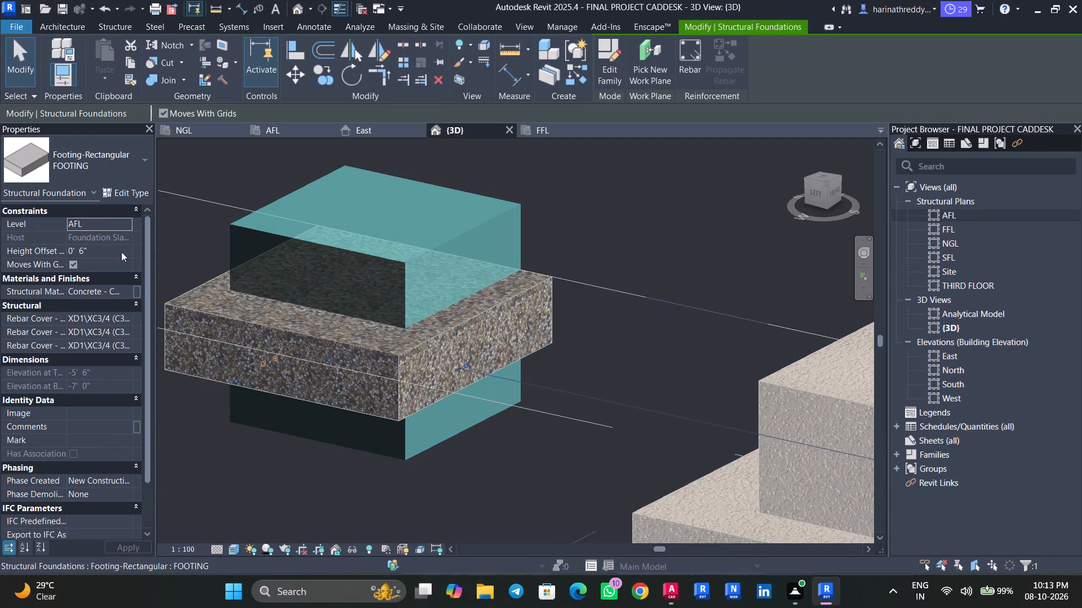
{"action": "left_click", "coordinate": [116, 250]}
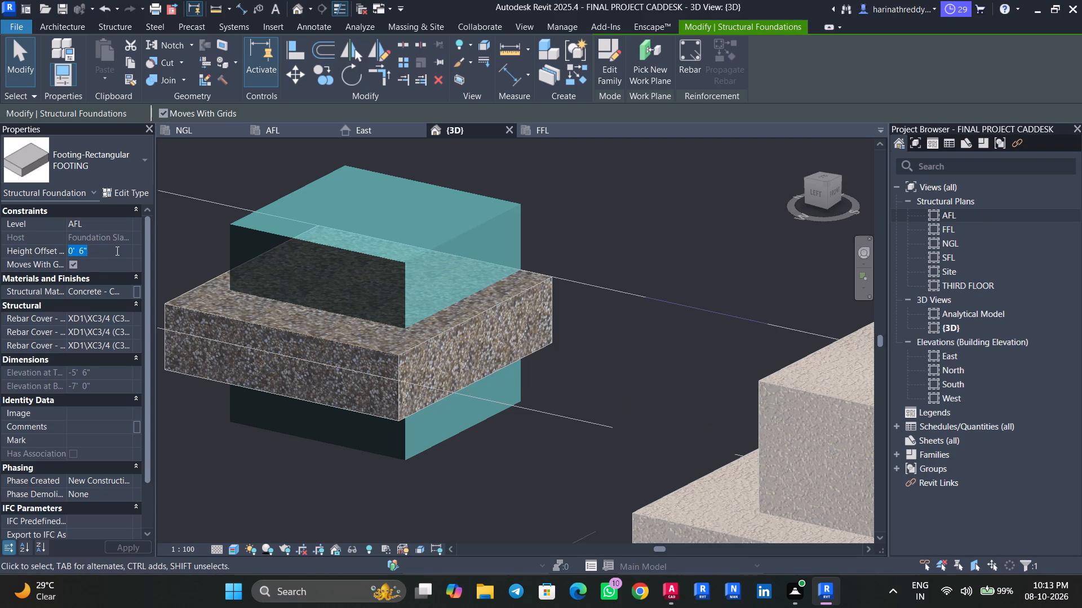
{"action": "key", "text": "Escape"}
{"action": "key", "text": "Escape"}
Set the FOOTING type's foundation thickness to 12".
{"action": "left_click", "coordinate": [332, 262]}
{"action": "left_click", "coordinate": [132, 194]}
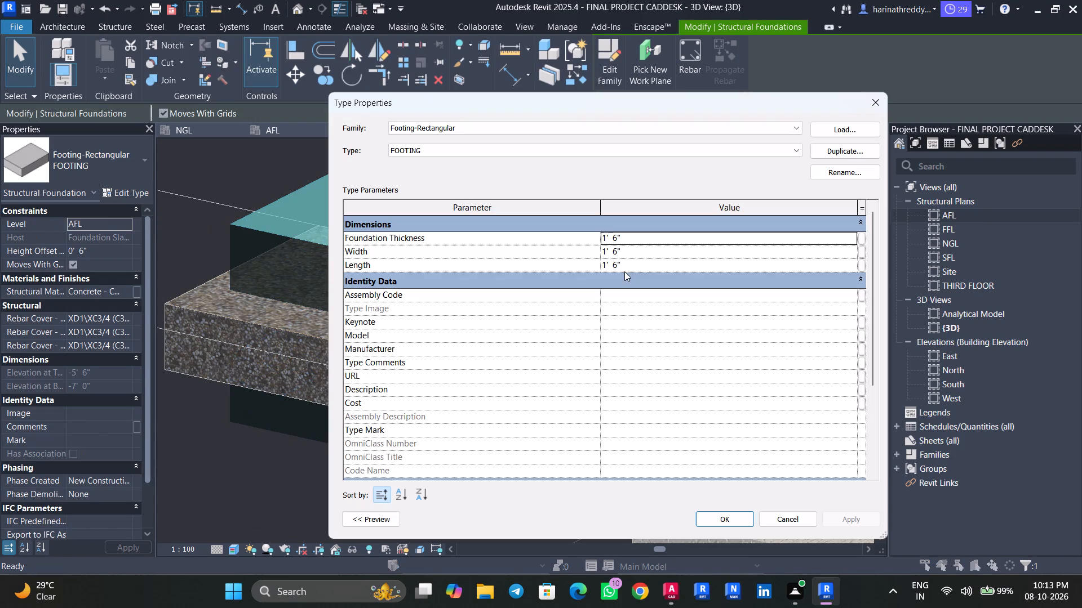
{"action": "left_click", "coordinate": [680, 238]}
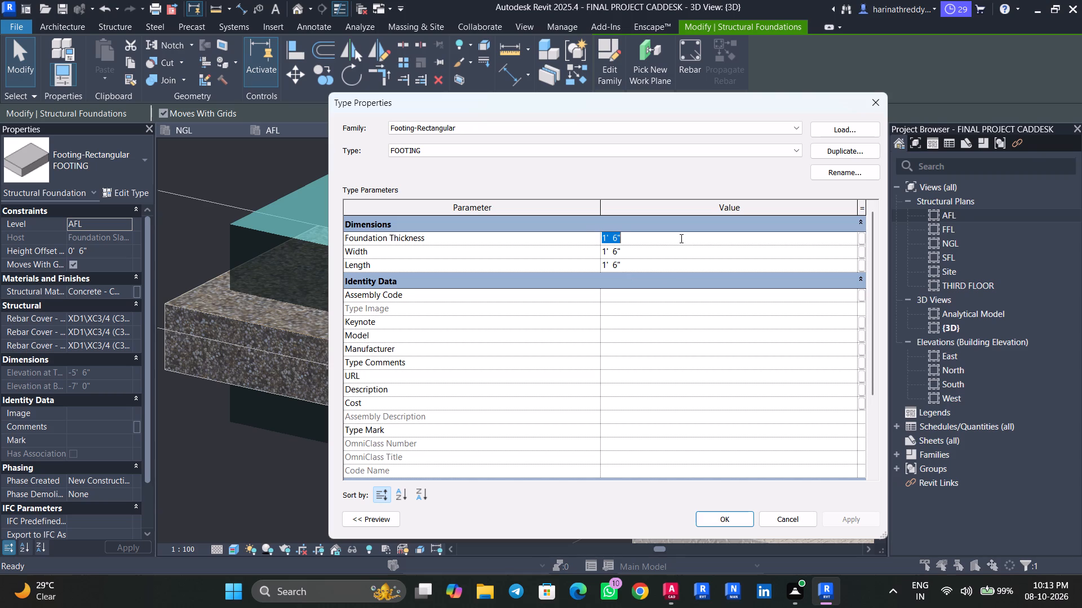
{"action": "type", "text": "12"}
{"action": "key", "text": "shift+quotedbl"}
{"action": "key", "text": "Return"}
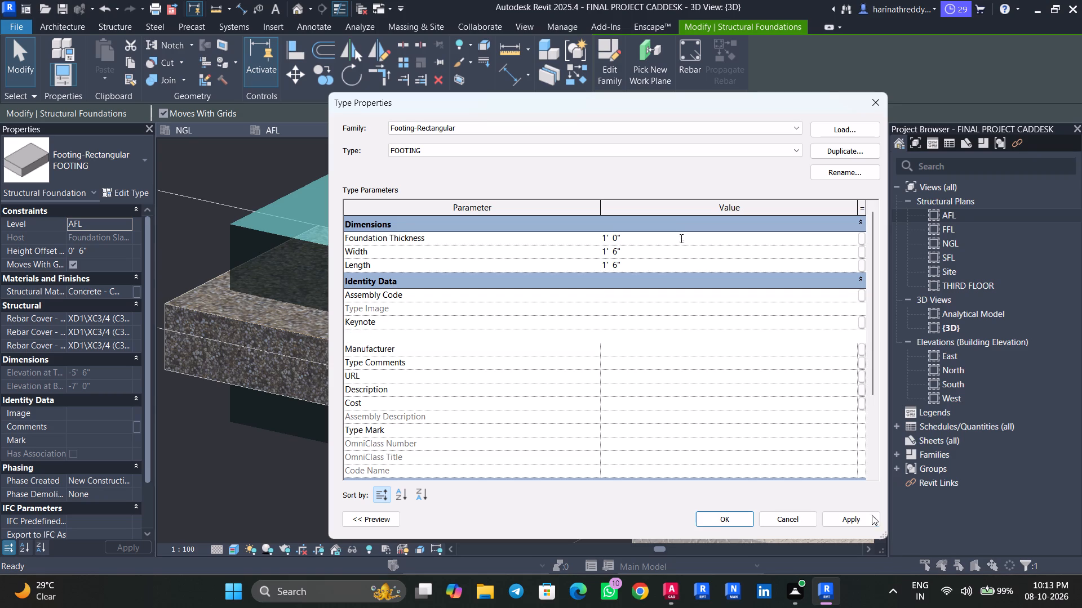
{"action": "left_click", "coordinate": [853, 520]}
{"action": "left_click", "coordinate": [703, 521]}
{"action": "key", "text": "Escape"}
{"action": "key", "text": "Escape"}
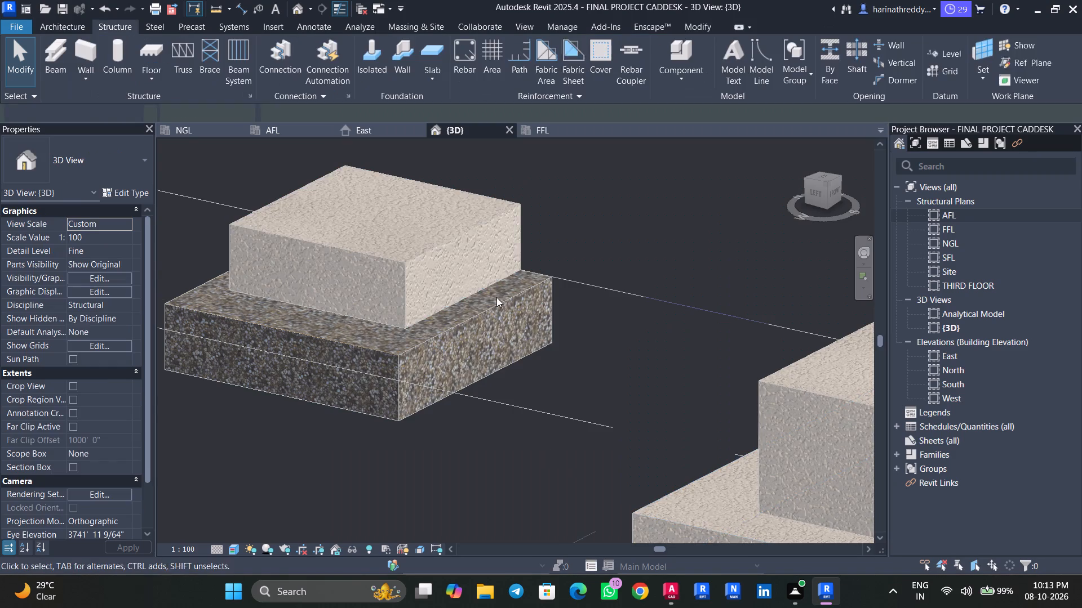
Examine the small footing and its PCC slab from below and from the side.
{"action": "left_click", "coordinate": [427, 269]}
{"action": "scroll", "coordinate": [505, 306], "scroll_direction": "down", "scroll_amount": 4}
{"action": "middle_click_drag", "start_coordinate": [547, 348], "coordinate": [551, 232], "text": "shift"}
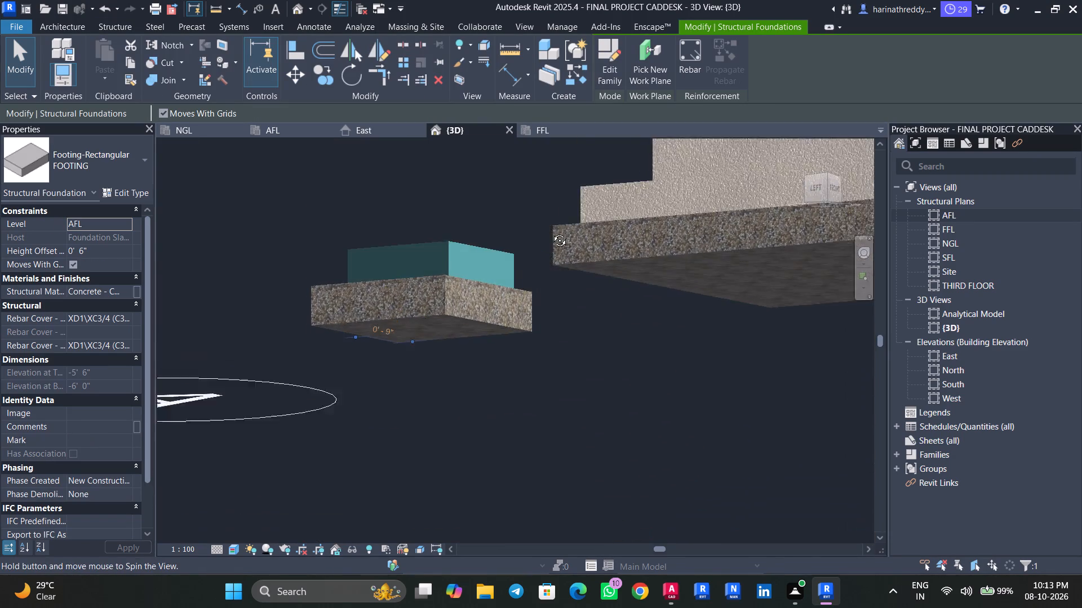
{"action": "middle_click_drag", "start_coordinate": [551, 232], "coordinate": [575, 345], "text": "shift"}
{"action": "key", "text": "Escape"}
Temporarily hide the PCC slabs to inspect the small footing's underside, and restore the hidden elements.
{"action": "left_click", "coordinate": [442, 334]}
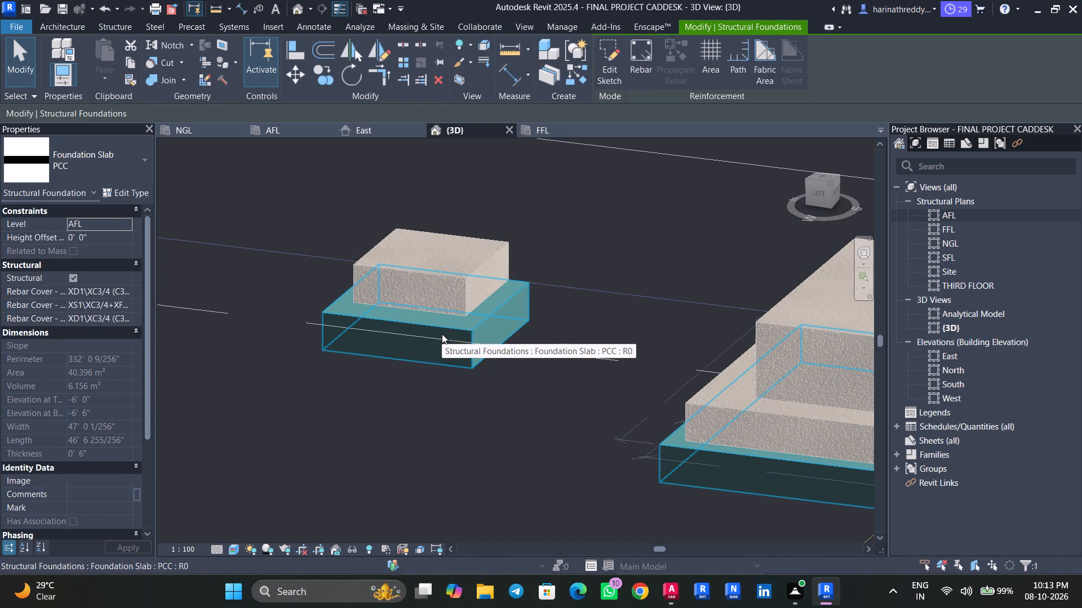
{"action": "type", "text": "HH"}
{"action": "left_click", "coordinate": [446, 291]}
{"action": "scroll", "coordinate": [428, 314], "scroll_direction": "up", "scroll_amount": 4}
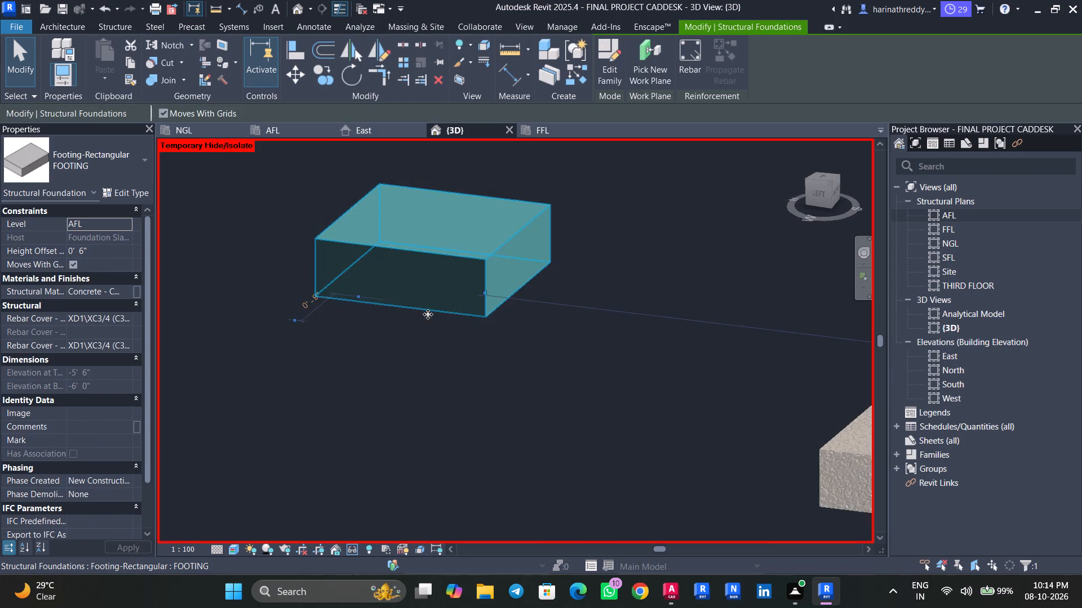
{"action": "key", "text": "Escape"}
{"action": "key", "text": "Escape"}
{"action": "left_click", "coordinate": [462, 295]}
{"action": "scroll", "coordinate": [462, 295], "scroll_direction": "down", "scroll_amount": 4}
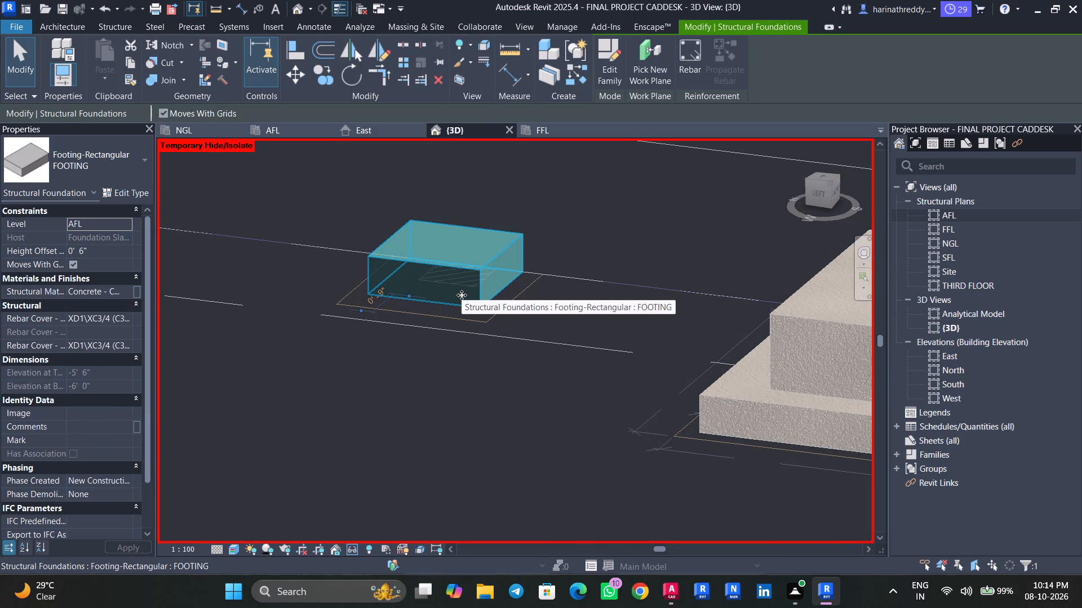
{"action": "key", "text": "Escape"}
{"action": "key", "text": "Escape"}
{"action": "type", "text": "HR"}
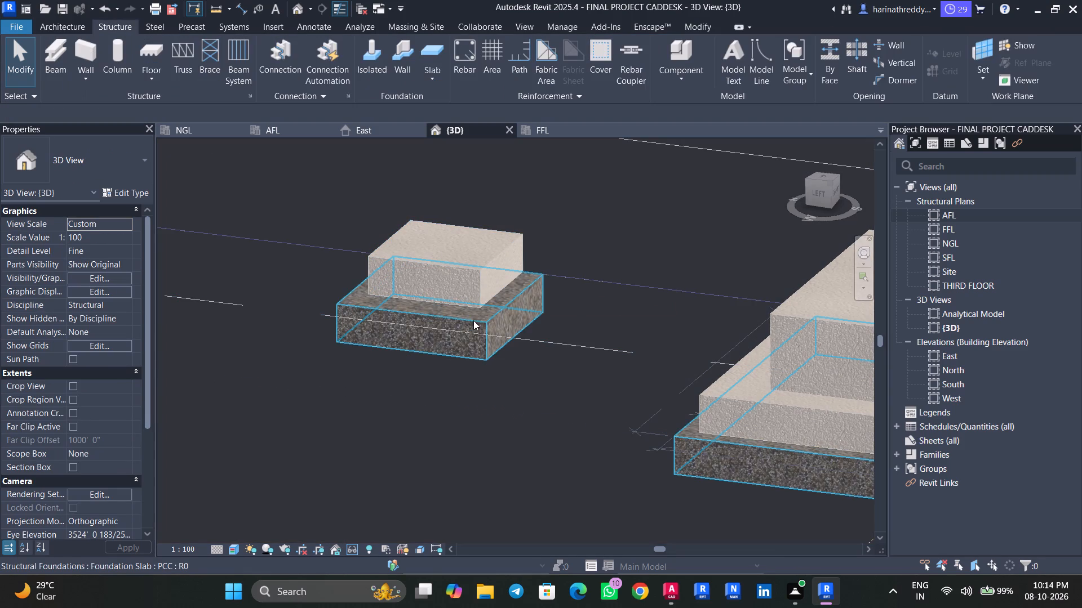
Inspect the PCC slab under the small footing and the stepped footings beside it from different sides.
{"action": "left_click", "coordinate": [473, 320]}
{"action": "middle_click_drag", "start_coordinate": [473, 320], "coordinate": [487, 306], "text": "shift"}
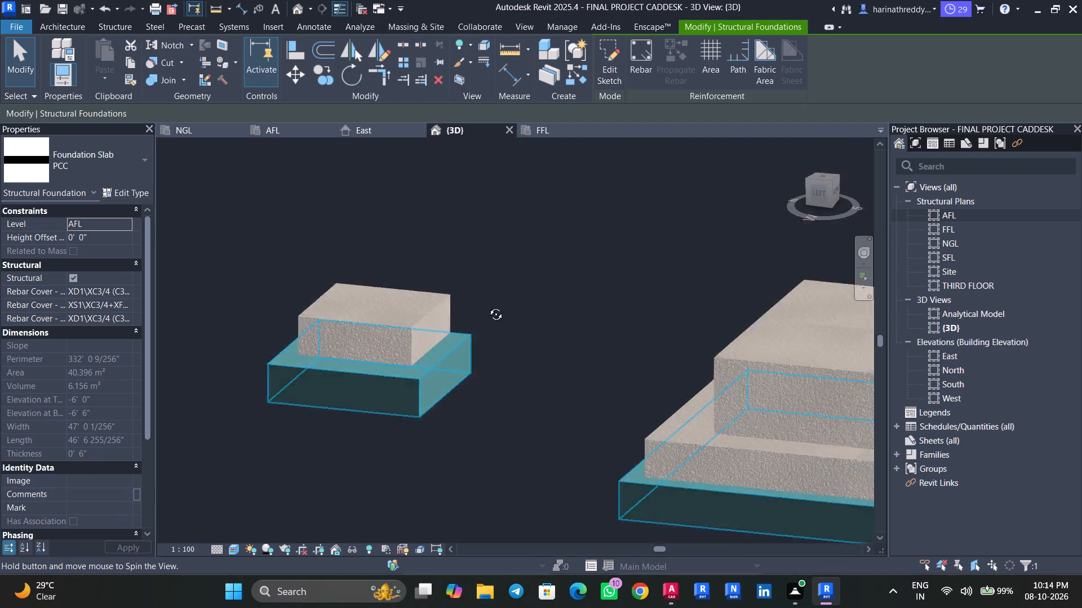
{"action": "middle_click_drag", "start_coordinate": [487, 306], "coordinate": [458, 307], "text": "shift"}
{"action": "key", "text": "Escape"}
{"action": "key", "text": "Escape"}
{"action": "middle_click_drag", "start_coordinate": [369, 314], "coordinate": [484, 309]}
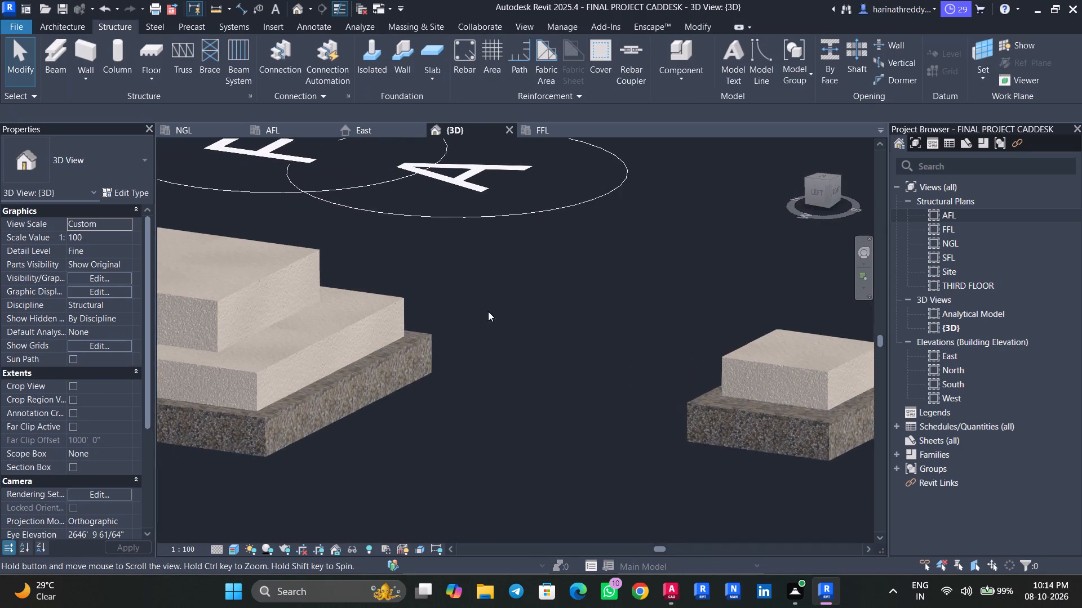
{"action": "middle_click_drag", "start_coordinate": [506, 319], "coordinate": [275, 314]}
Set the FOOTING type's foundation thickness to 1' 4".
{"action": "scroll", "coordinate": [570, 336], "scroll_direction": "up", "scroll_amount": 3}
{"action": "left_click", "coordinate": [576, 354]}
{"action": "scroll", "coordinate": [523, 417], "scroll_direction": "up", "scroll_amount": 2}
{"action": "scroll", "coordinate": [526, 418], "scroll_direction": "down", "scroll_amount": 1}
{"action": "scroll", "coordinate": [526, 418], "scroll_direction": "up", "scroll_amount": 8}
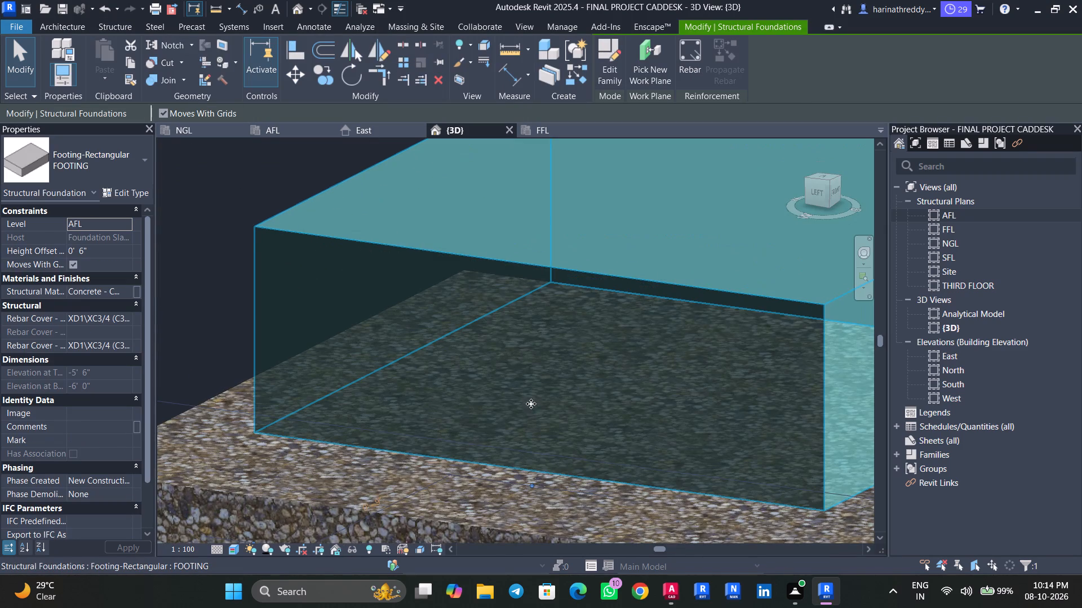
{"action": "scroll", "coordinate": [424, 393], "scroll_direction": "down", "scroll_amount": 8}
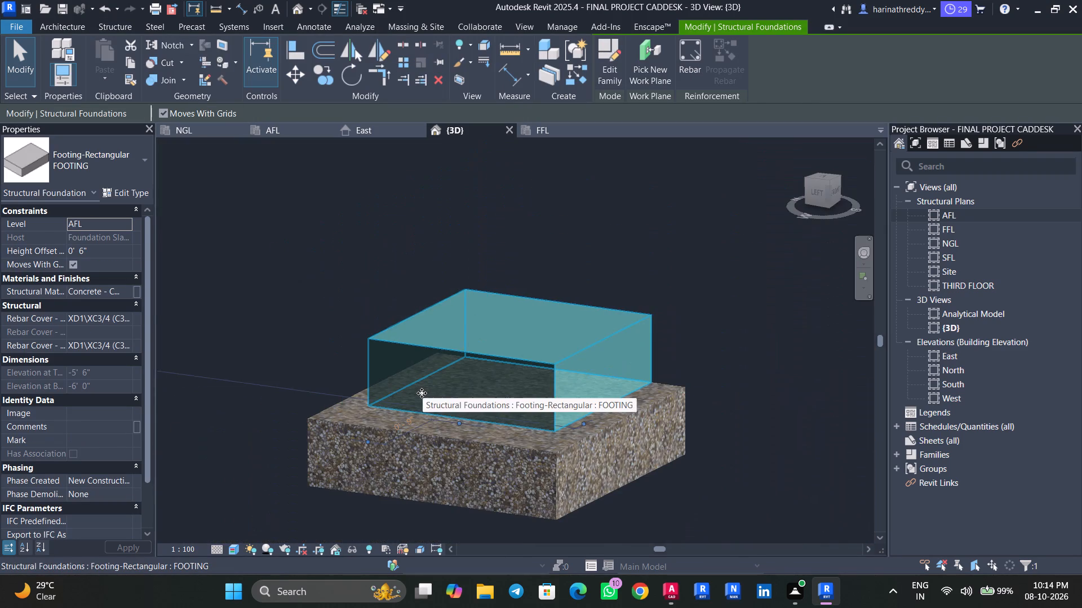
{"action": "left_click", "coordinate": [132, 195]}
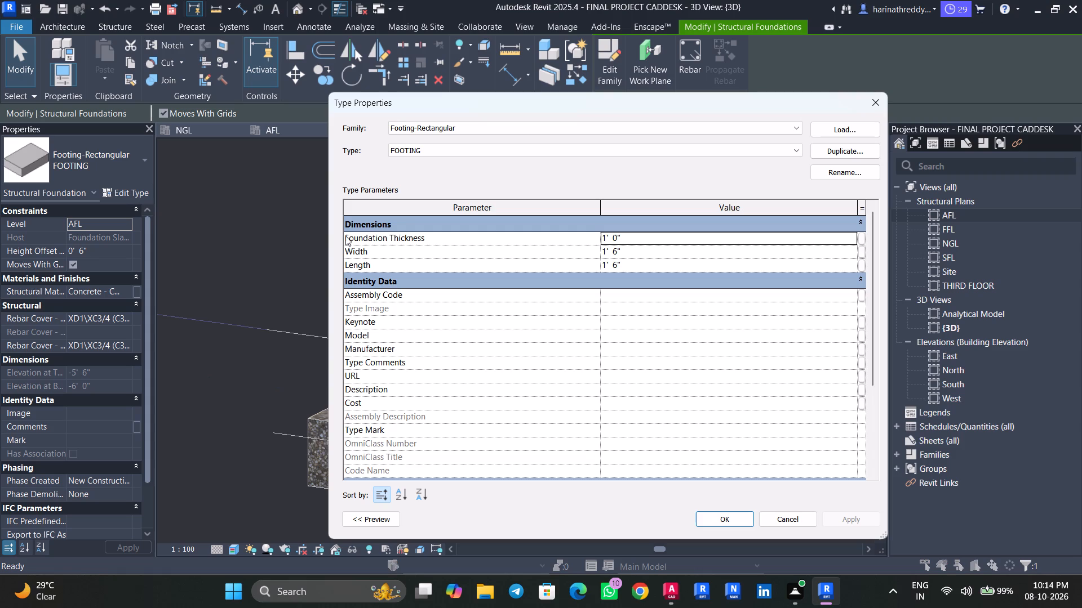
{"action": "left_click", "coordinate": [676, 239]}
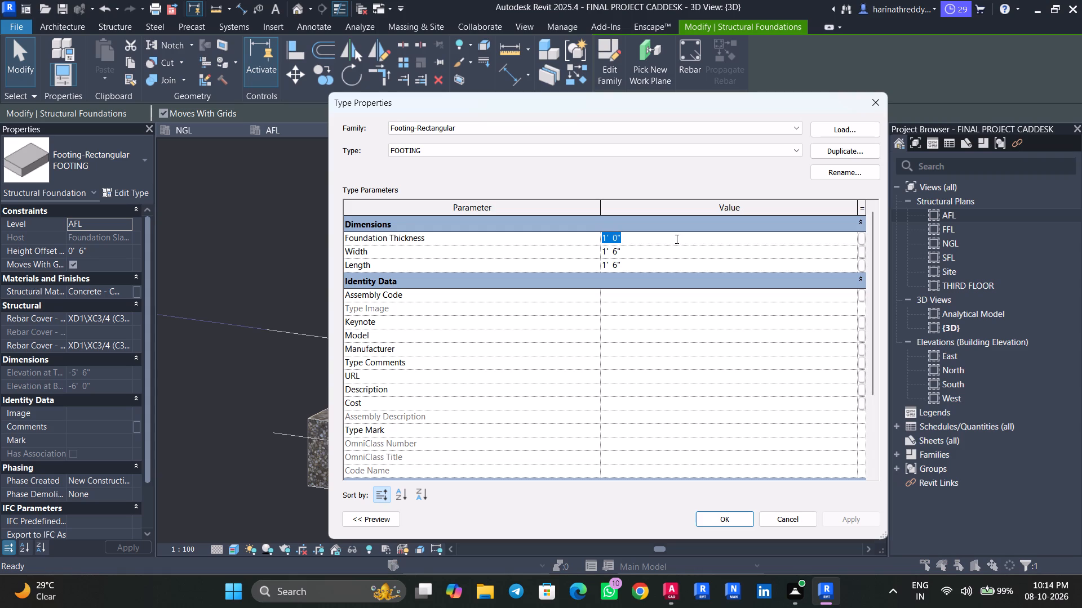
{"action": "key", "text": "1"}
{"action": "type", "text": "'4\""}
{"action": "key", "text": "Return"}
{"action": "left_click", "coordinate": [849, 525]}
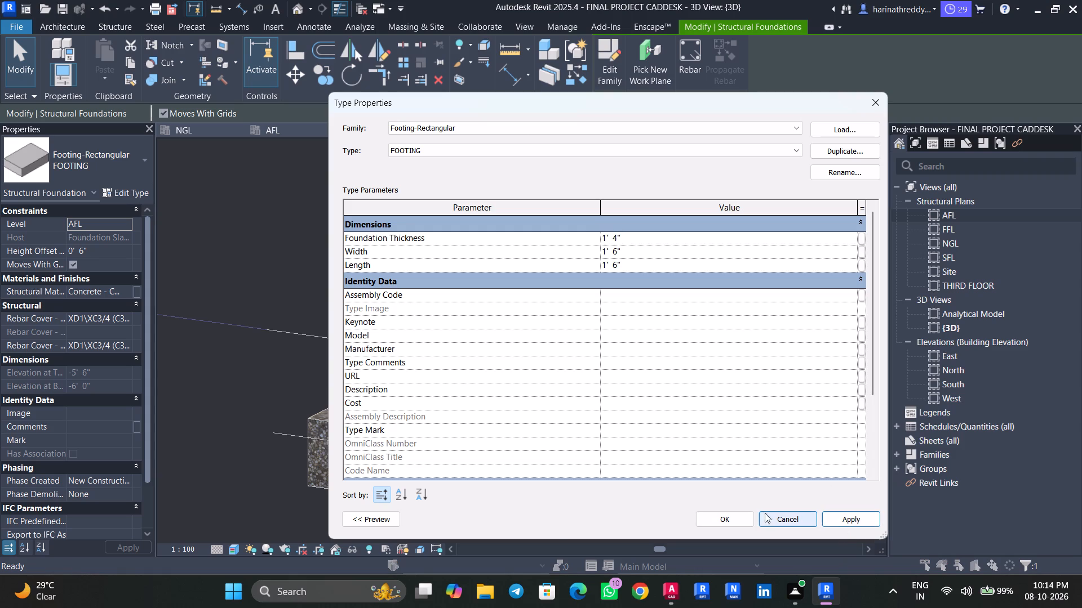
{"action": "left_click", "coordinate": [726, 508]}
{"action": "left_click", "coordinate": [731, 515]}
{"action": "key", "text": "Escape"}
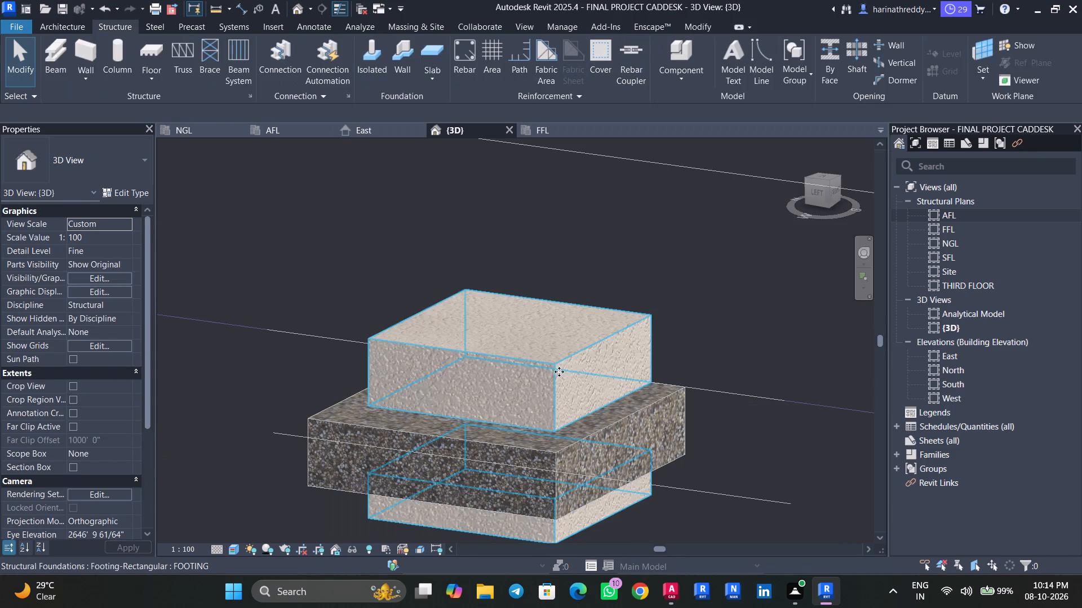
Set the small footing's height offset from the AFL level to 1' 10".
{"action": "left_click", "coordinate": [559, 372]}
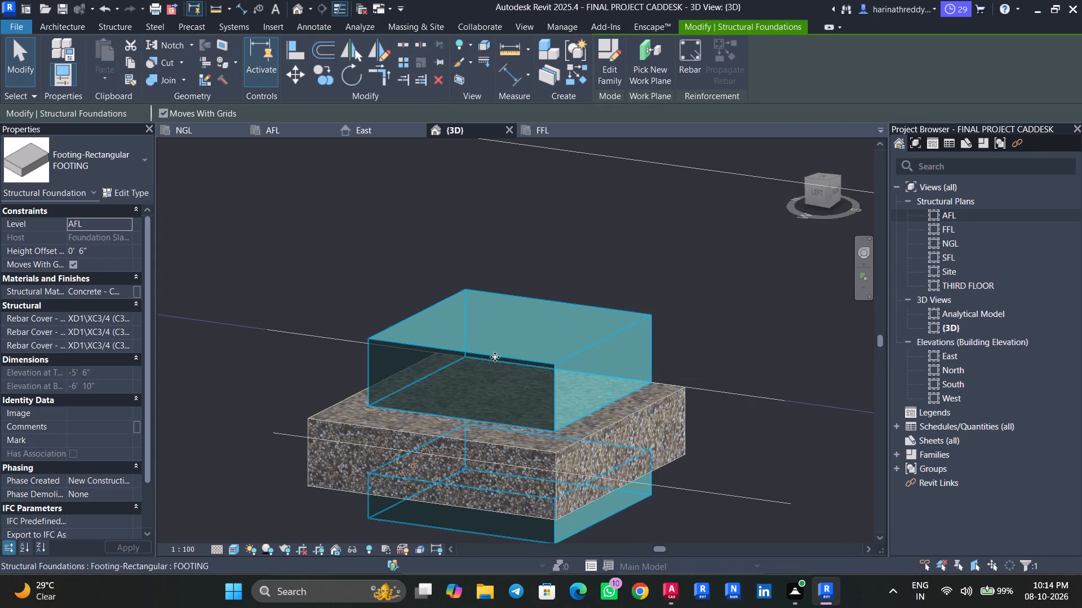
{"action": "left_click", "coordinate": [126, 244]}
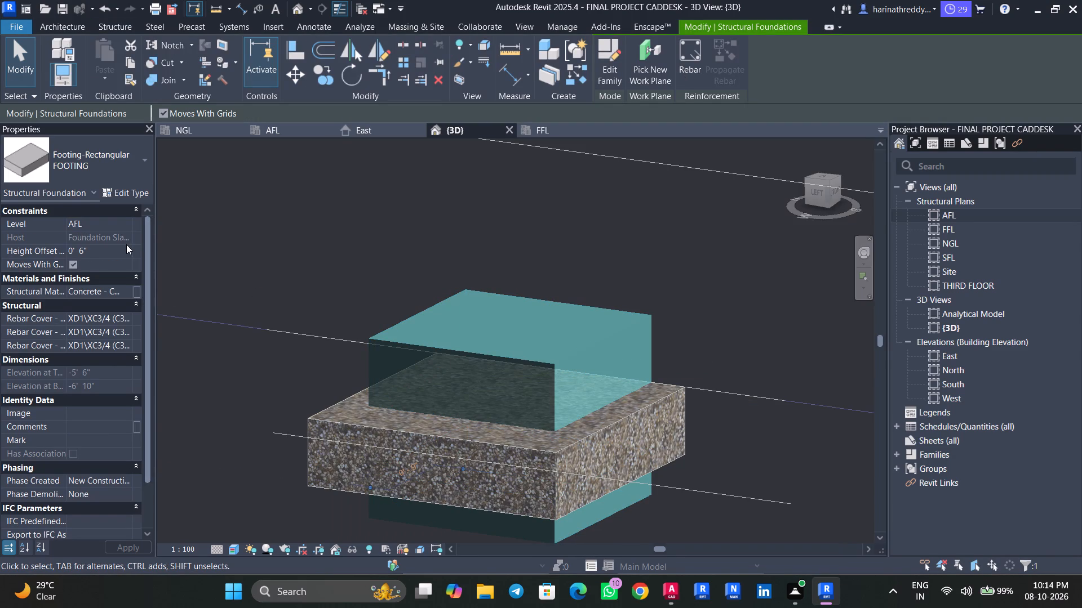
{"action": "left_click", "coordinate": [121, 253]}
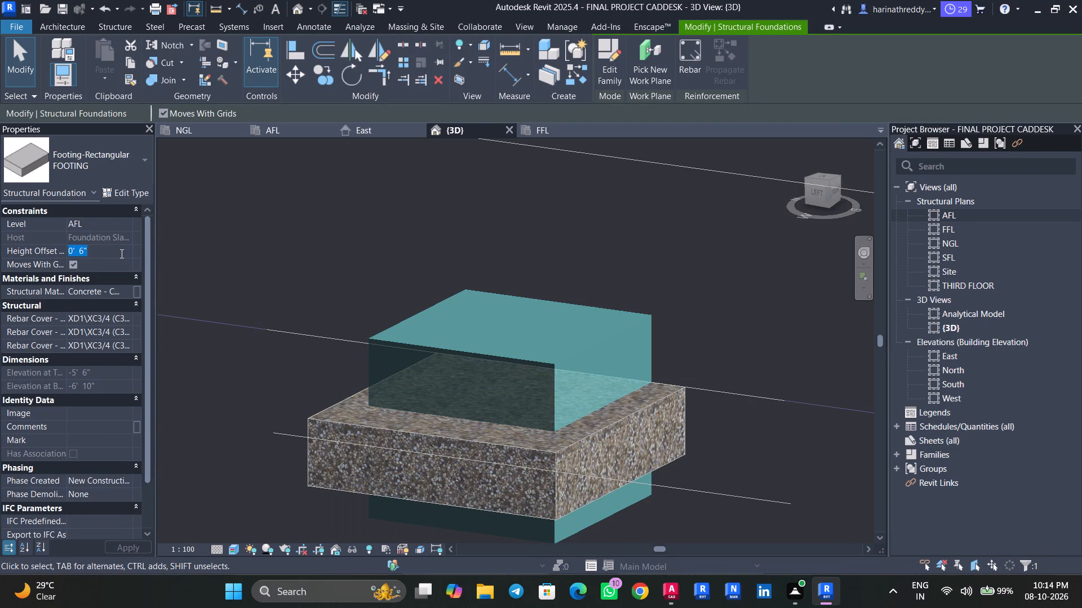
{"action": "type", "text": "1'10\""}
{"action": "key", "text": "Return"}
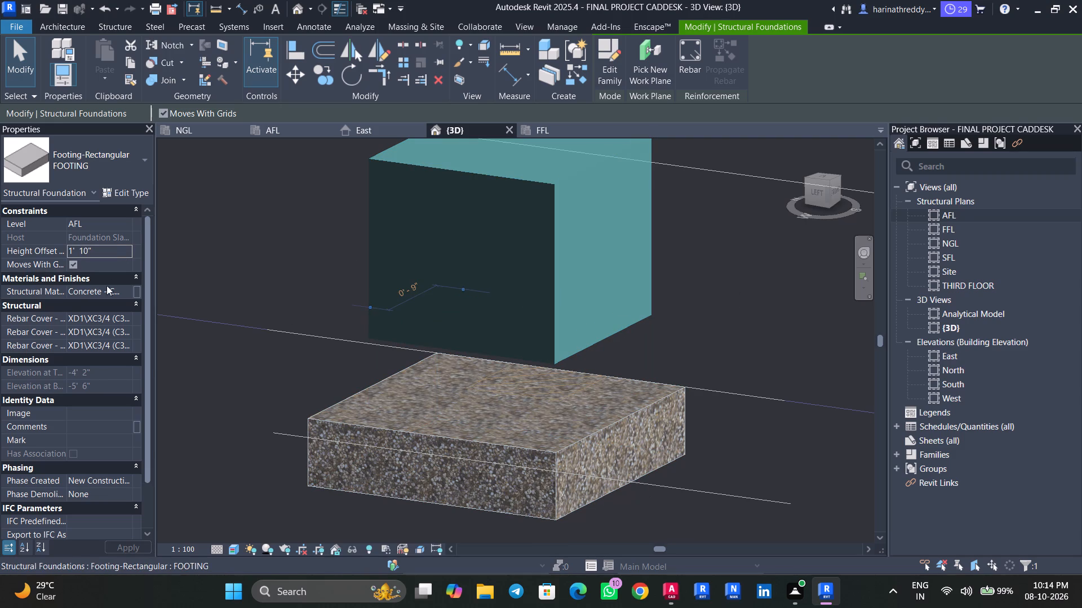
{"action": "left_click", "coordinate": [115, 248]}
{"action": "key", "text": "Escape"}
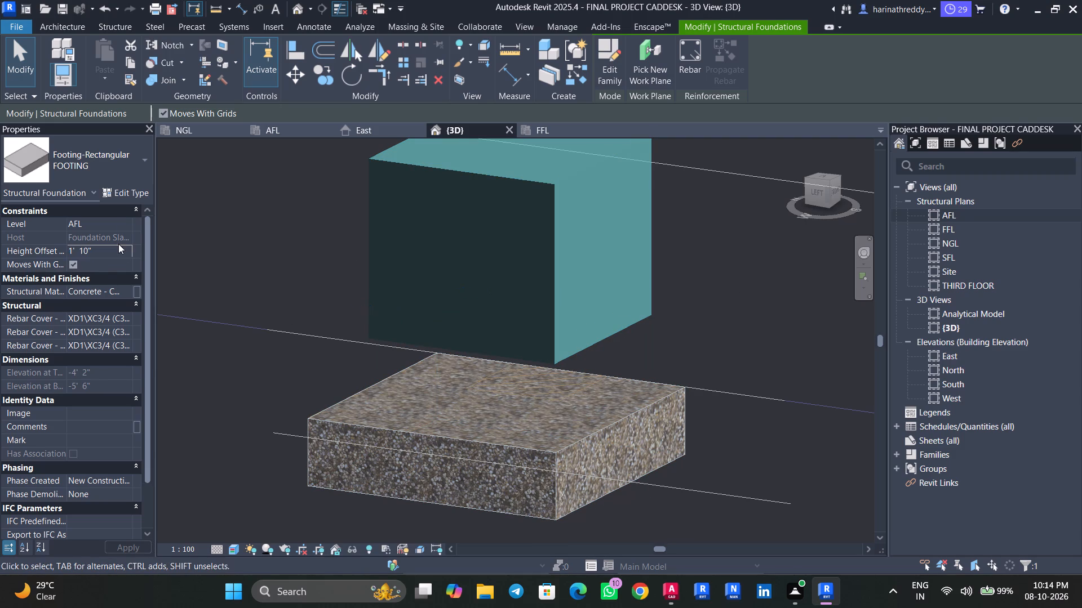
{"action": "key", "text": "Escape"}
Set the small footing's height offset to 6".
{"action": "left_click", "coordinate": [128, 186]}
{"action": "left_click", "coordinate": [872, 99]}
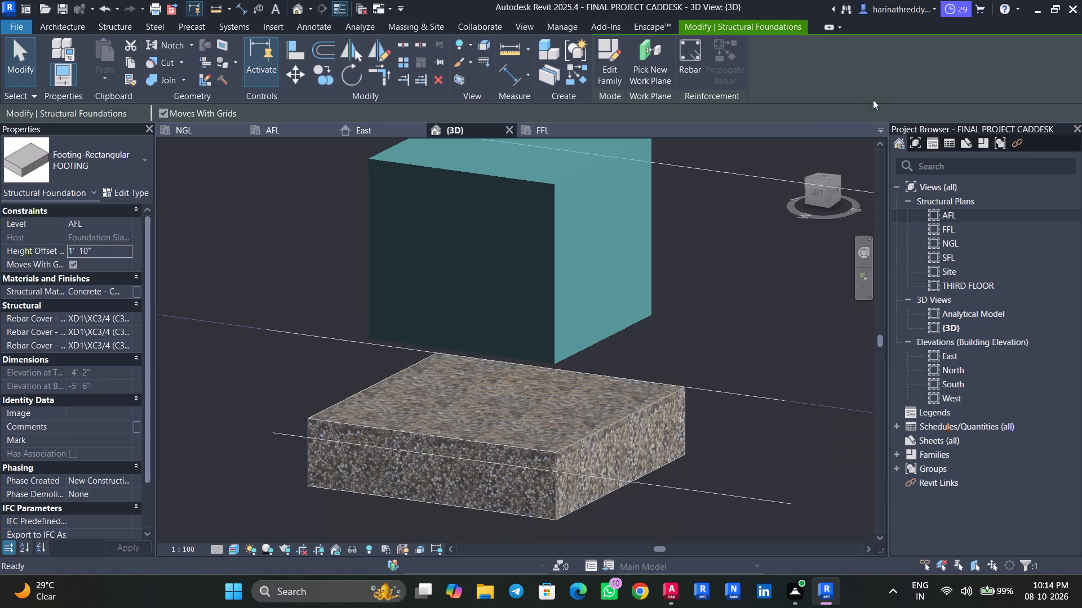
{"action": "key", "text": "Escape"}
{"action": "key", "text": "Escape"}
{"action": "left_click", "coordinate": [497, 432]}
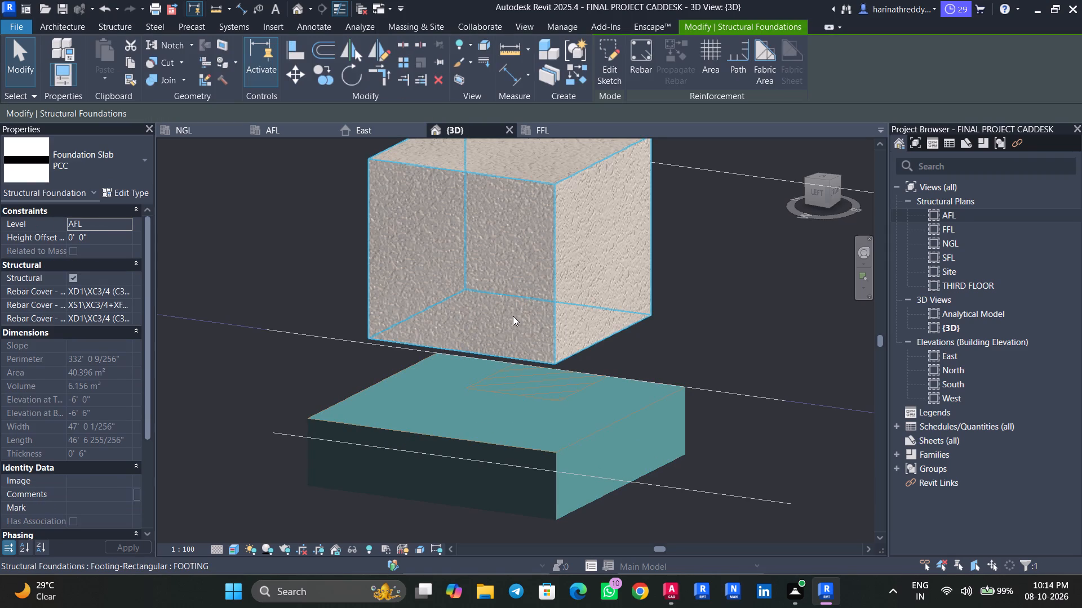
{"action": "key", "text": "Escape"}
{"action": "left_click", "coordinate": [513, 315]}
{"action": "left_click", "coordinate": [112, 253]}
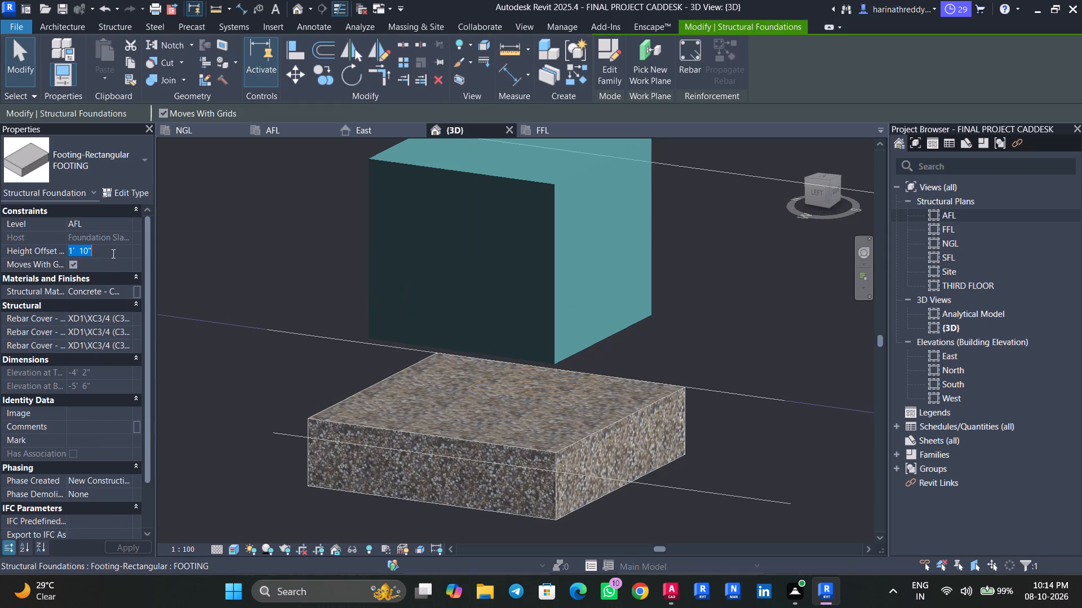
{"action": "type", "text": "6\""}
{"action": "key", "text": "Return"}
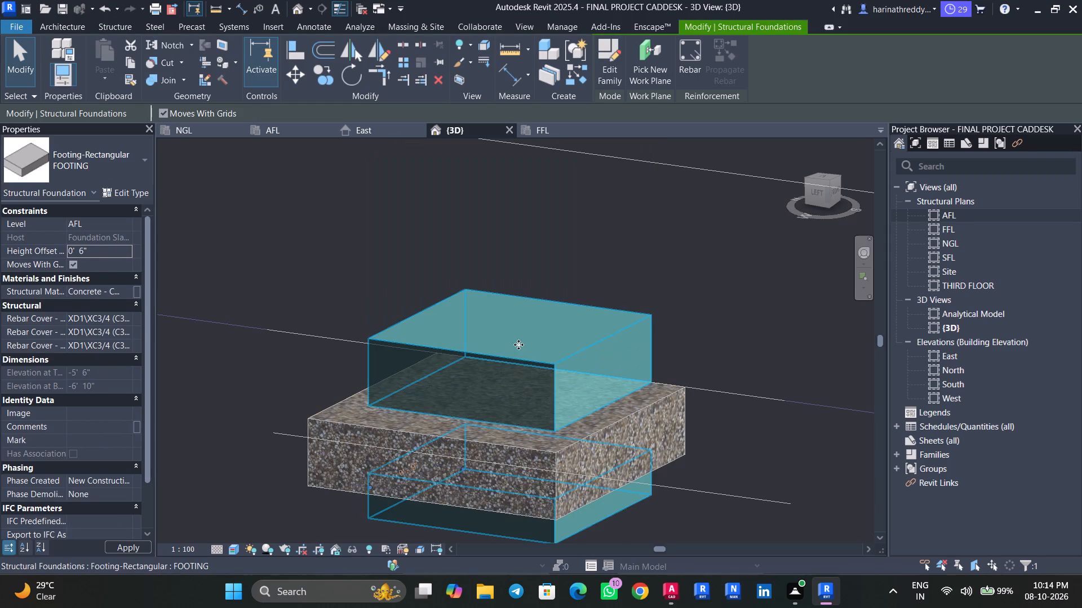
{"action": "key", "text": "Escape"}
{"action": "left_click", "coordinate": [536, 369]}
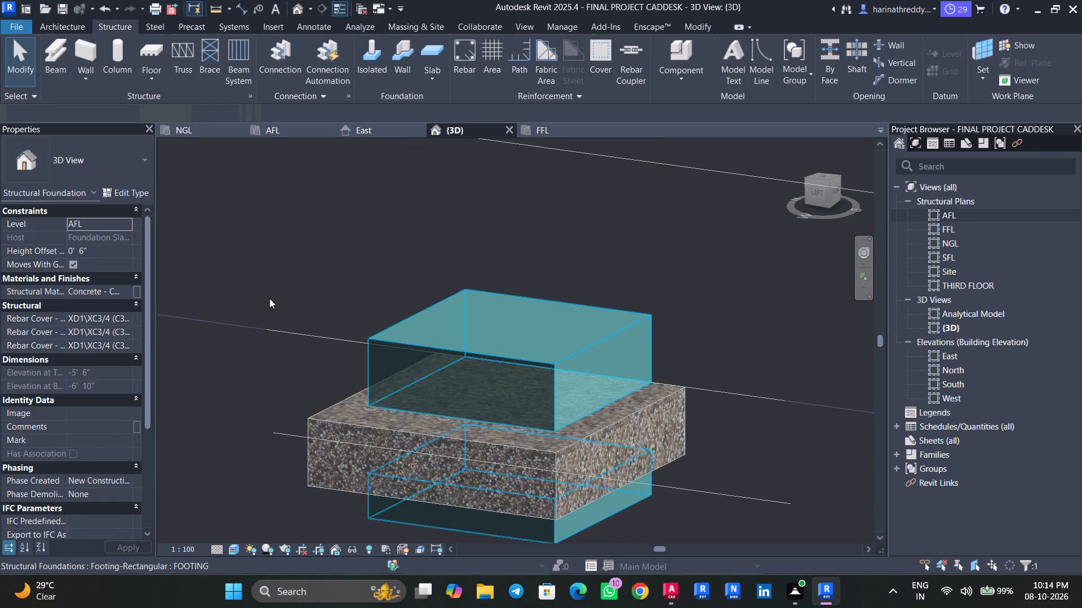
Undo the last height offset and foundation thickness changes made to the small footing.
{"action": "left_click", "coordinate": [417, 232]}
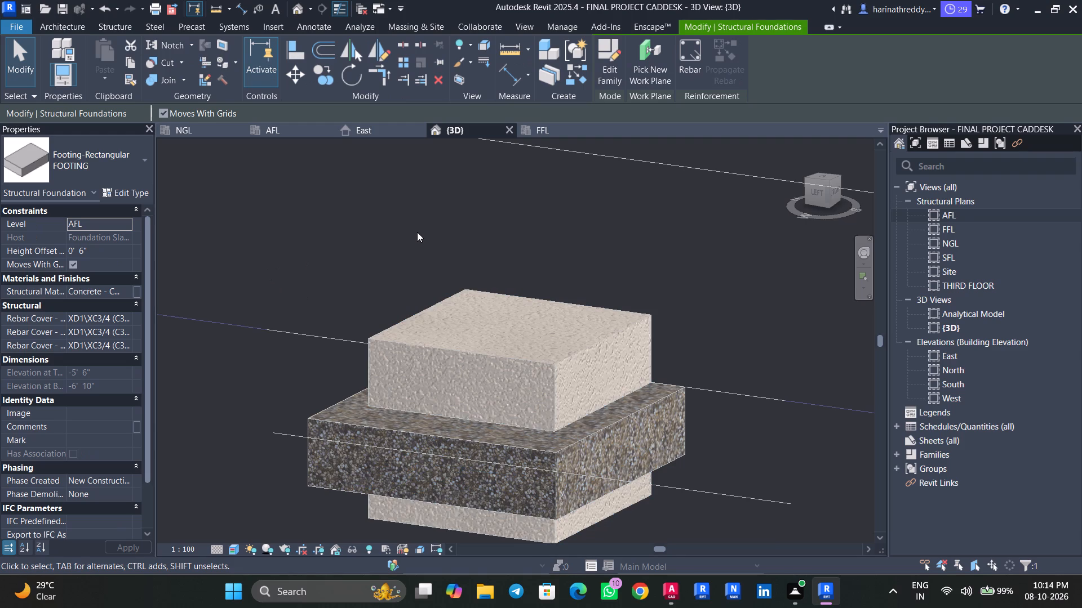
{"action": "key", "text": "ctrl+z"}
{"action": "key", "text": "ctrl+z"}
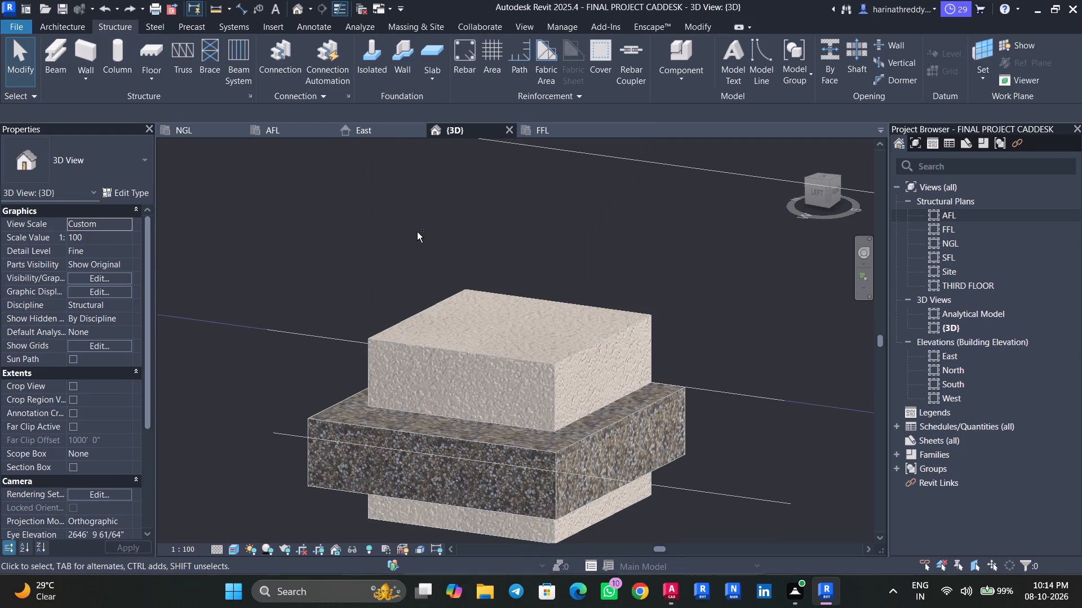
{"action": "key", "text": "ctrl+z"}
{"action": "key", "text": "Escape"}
Examine the isolated small footing and the small footing adjoining the F2 footing at grid B, checking how they sit on the slabs.
{"action": "left_click", "coordinate": [511, 338]}
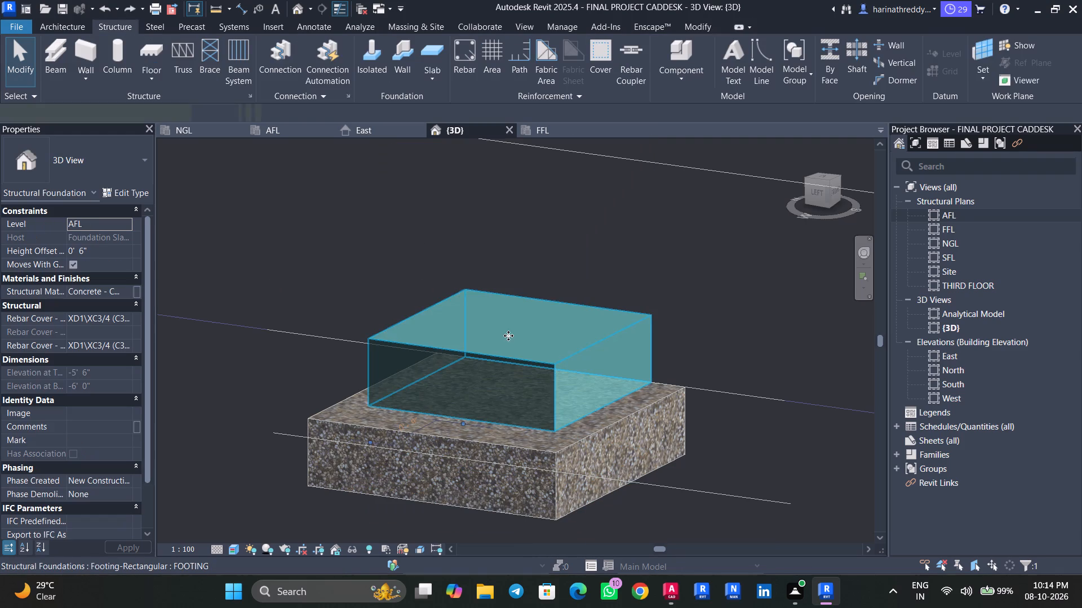
{"action": "scroll", "coordinate": [440, 256], "scroll_direction": "down", "scroll_amount": 12}
{"action": "middle_click_drag", "start_coordinate": [463, 364], "coordinate": [476, 331]}
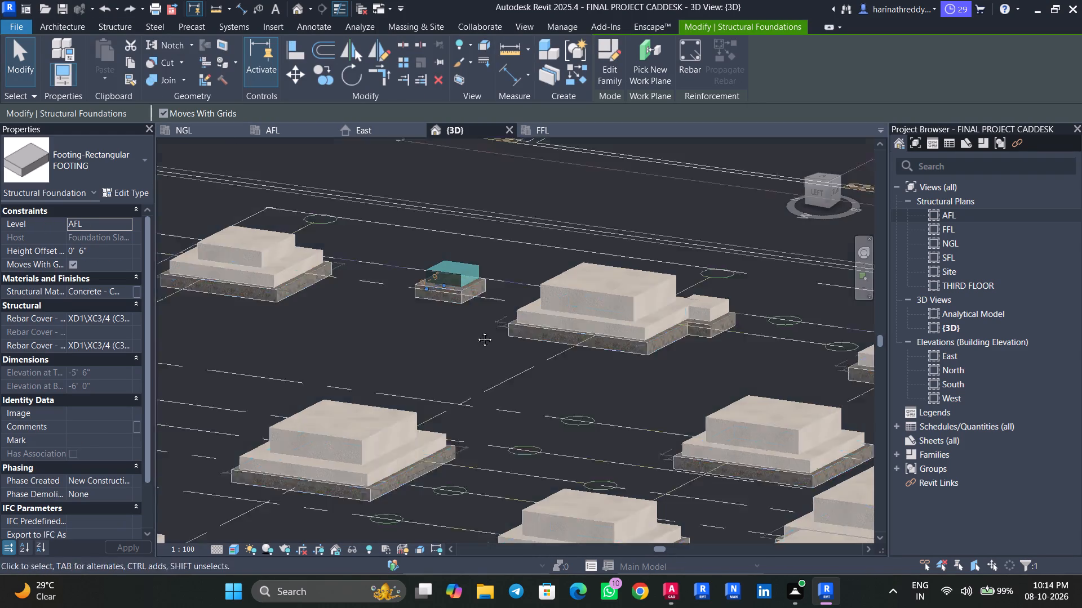
{"action": "middle_click_drag", "start_coordinate": [476, 331], "coordinate": [494, 298]}
{"action": "key", "text": "Escape"}
{"action": "key", "text": "Escape"}
{"action": "scroll", "coordinate": [741, 265], "scroll_direction": "up", "scroll_amount": 3}
{"action": "scroll", "coordinate": [741, 281], "scroll_direction": "down", "scroll_amount": 1}
{"action": "scroll", "coordinate": [741, 281], "scroll_direction": "up", "scroll_amount": 1}
{"action": "scroll", "coordinate": [741, 281], "scroll_direction": "down", "scroll_amount": 1}
{"action": "scroll", "coordinate": [741, 281], "scroll_direction": "up", "scroll_amount": 3}
{"action": "middle_click_drag", "start_coordinate": [739, 280], "coordinate": [593, 410]}
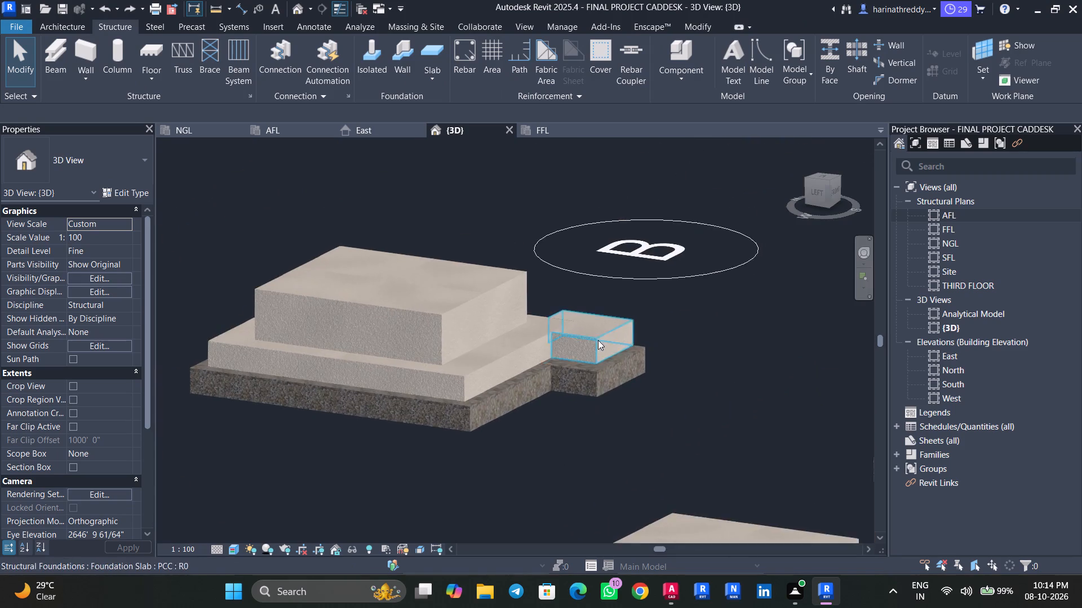
{"action": "scroll", "coordinate": [598, 329], "scroll_direction": "up", "scroll_amount": 12}
{"action": "left_click", "coordinate": [598, 336]}
{"action": "key", "text": "Escape"}
{"action": "key", "text": "Escape"}
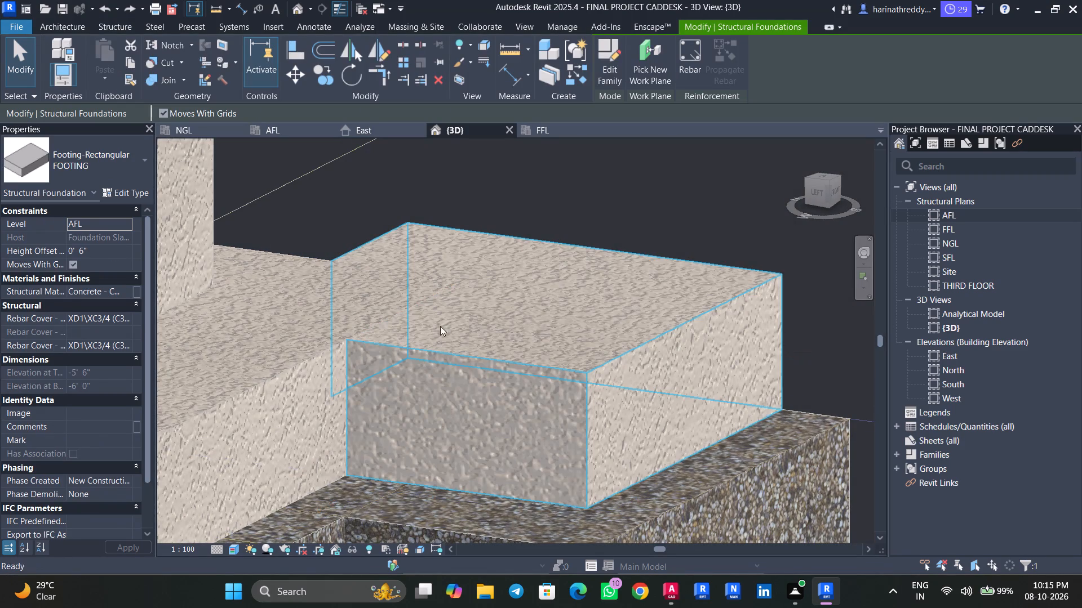
{"action": "left_click", "coordinate": [419, 351]}
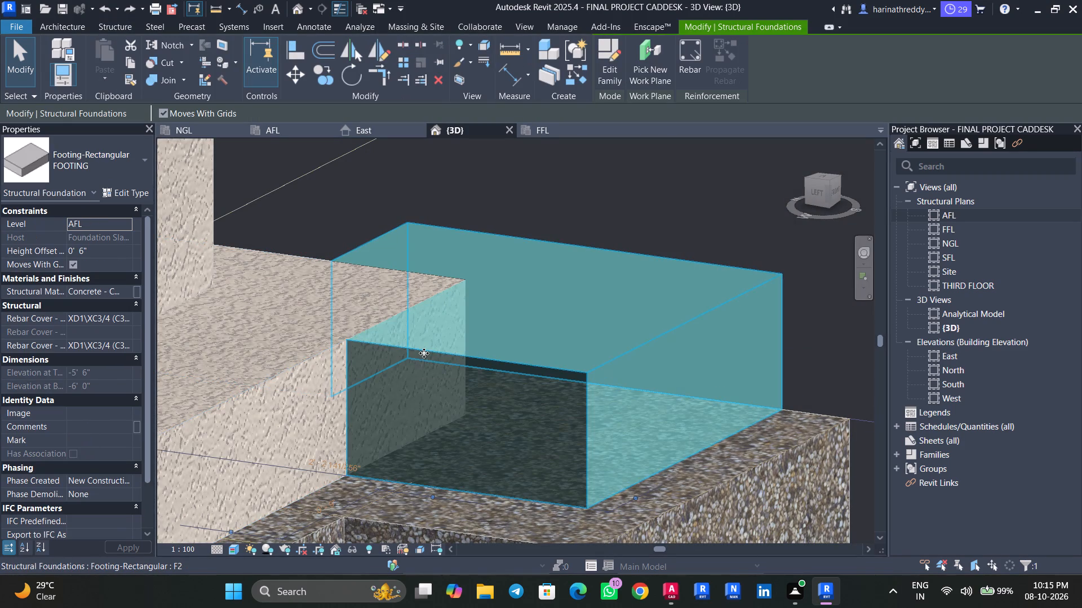
{"action": "key", "text": "Escape"}
{"action": "key", "text": "Escape"}
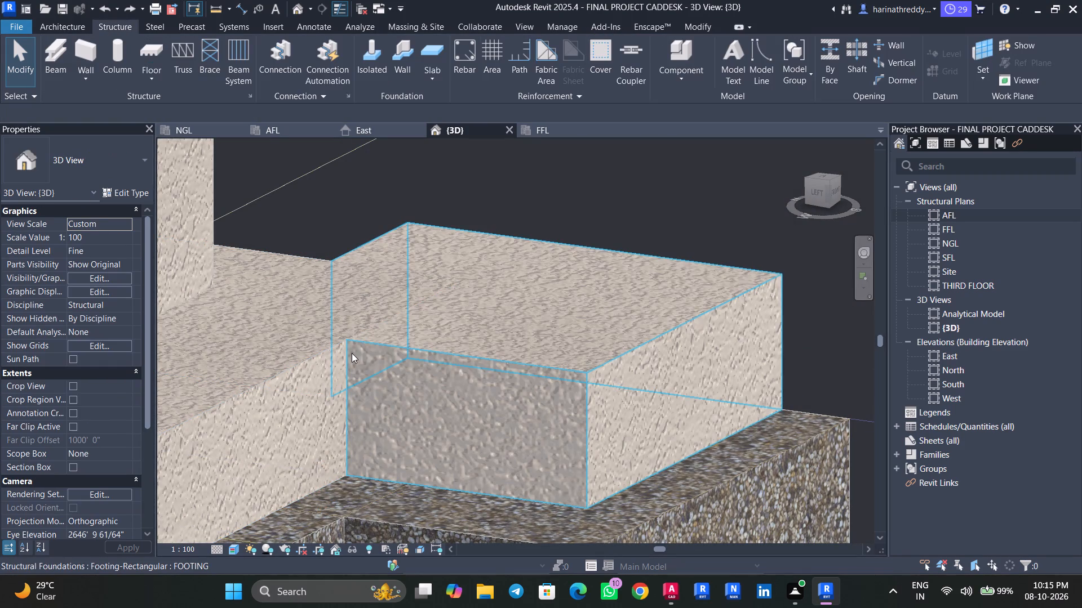
Examine the other stepped footings across the layout, checking an F2 TOP block and how it sits on its base.
{"action": "scroll", "coordinate": [352, 354], "scroll_direction": "down", "scroll_amount": 10}
{"action": "middle_click_drag", "start_coordinate": [525, 386], "coordinate": [523, 403], "text": "shift"}
{"action": "scroll", "coordinate": [523, 399], "scroll_direction": "down", "scroll_amount": 1}
{"action": "scroll", "coordinate": [523, 399], "scroll_direction": "up", "scroll_amount": 1}
{"action": "scroll", "coordinate": [523, 399], "scroll_direction": "down", "scroll_amount": 10}
{"action": "middle_click_drag", "start_coordinate": [476, 414], "coordinate": [655, 253]}
{"action": "middle_click_drag", "start_coordinate": [558, 338], "coordinate": [637, 248]}
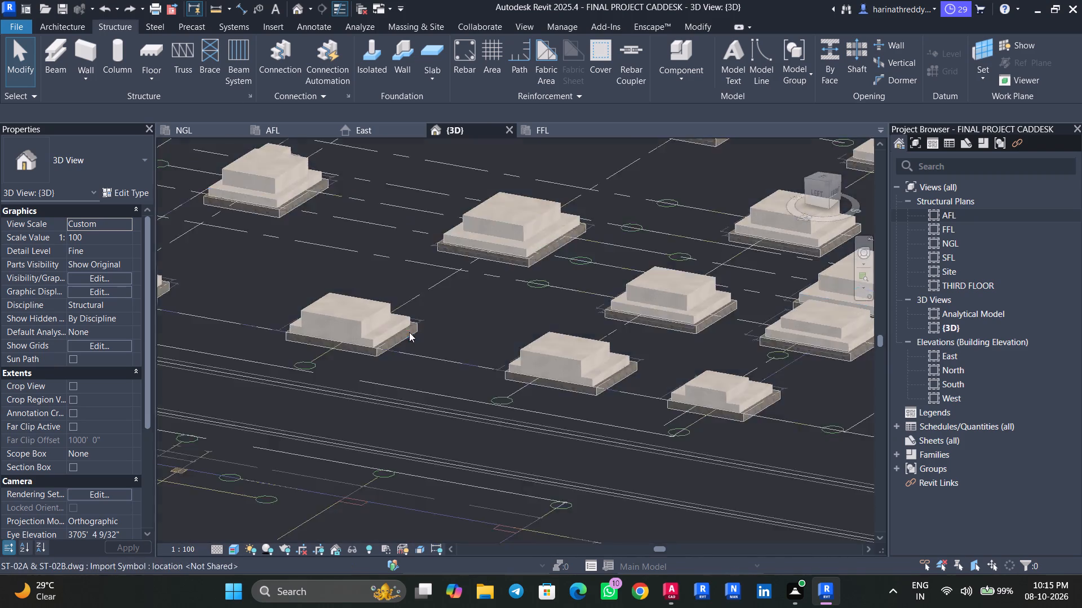
{"action": "scroll", "coordinate": [409, 332], "scroll_direction": "up", "scroll_amount": 3}
{"action": "scroll", "coordinate": [409, 332], "scroll_direction": "down", "scroll_amount": 1}
{"action": "scroll", "coordinate": [409, 332], "scroll_direction": "up", "scroll_amount": 10}
{"action": "scroll", "coordinate": [336, 352], "scroll_direction": "down", "scroll_amount": 1}
{"action": "scroll", "coordinate": [336, 352], "scroll_direction": "up", "scroll_amount": 5}
{"action": "middle_click_drag", "start_coordinate": [322, 355], "coordinate": [655, 406]}
{"action": "key", "text": "Escape"}
{"action": "left_click", "coordinate": [467, 296]}
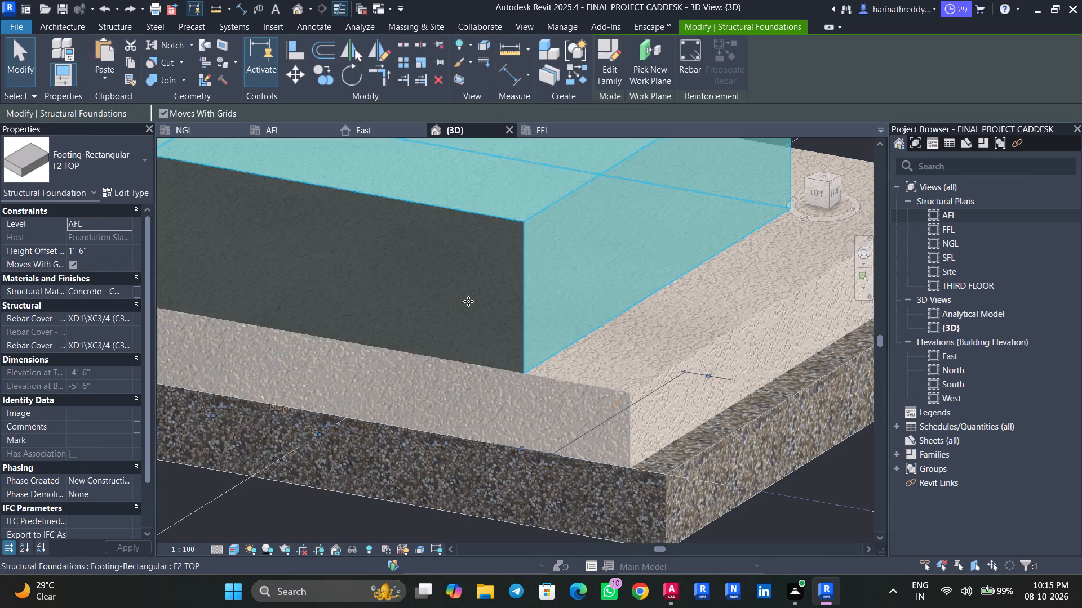
{"action": "scroll", "coordinate": [476, 304], "scroll_direction": "down", "scroll_amount": 7}
{"action": "scroll", "coordinate": [476, 304], "scroll_direction": "up", "scroll_amount": 1}
{"action": "scroll", "coordinate": [476, 304], "scroll_direction": "down", "scroll_amount": 3}
{"action": "scroll", "coordinate": [476, 304], "scroll_direction": "up", "scroll_amount": 1}
{"action": "scroll", "coordinate": [476, 304], "scroll_direction": "down", "scroll_amount": 10}
{"action": "key", "text": "Escape"}
{"action": "key", "text": "Escape"}
{"action": "key", "text": "Escape"}
{"action": "key", "text": "Escape"}
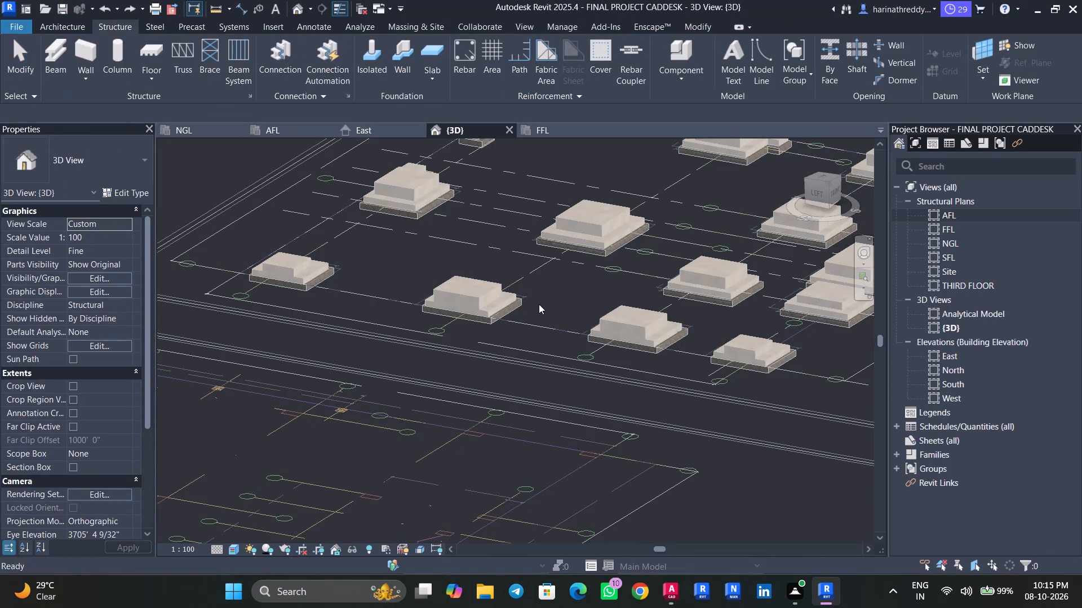
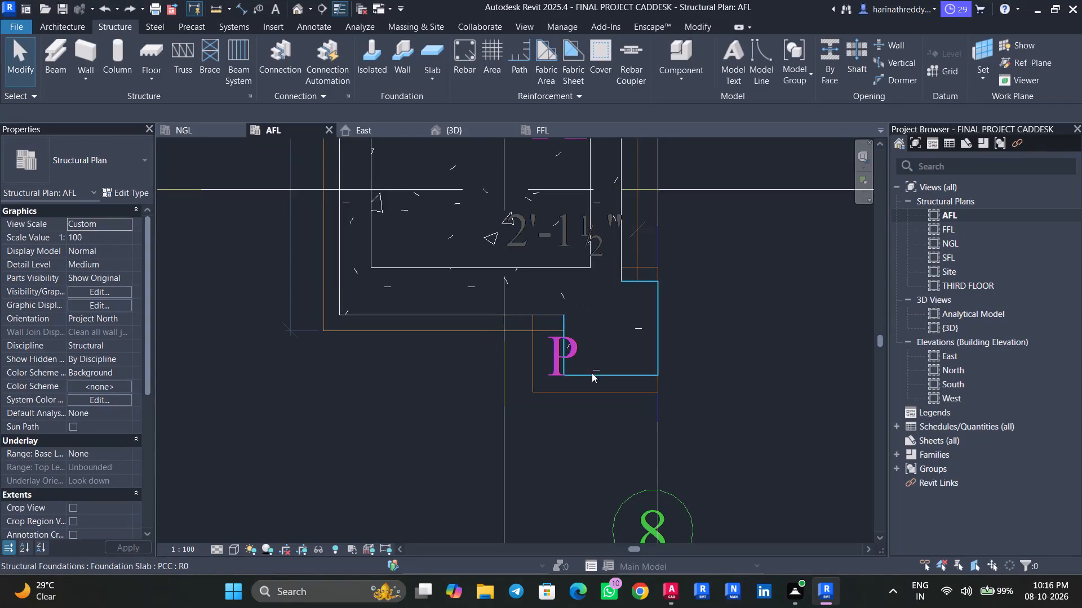
Examine the footings in the AFL plan, starting with the small footing and the F2 footing near grids B and 8.
{"action": "scroll", "coordinate": [595, 365], "scroll_direction": "down", "scroll_amount": 2}
{"action": "left_click", "coordinate": [595, 365]}
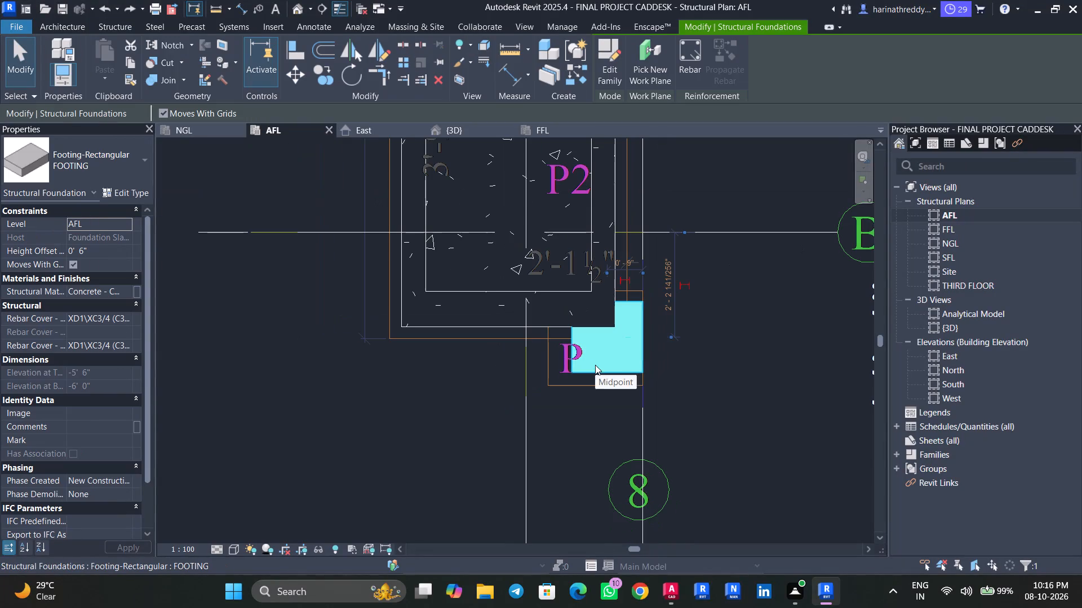
{"action": "key", "text": "Escape"}
{"action": "left_click", "coordinate": [605, 276]}
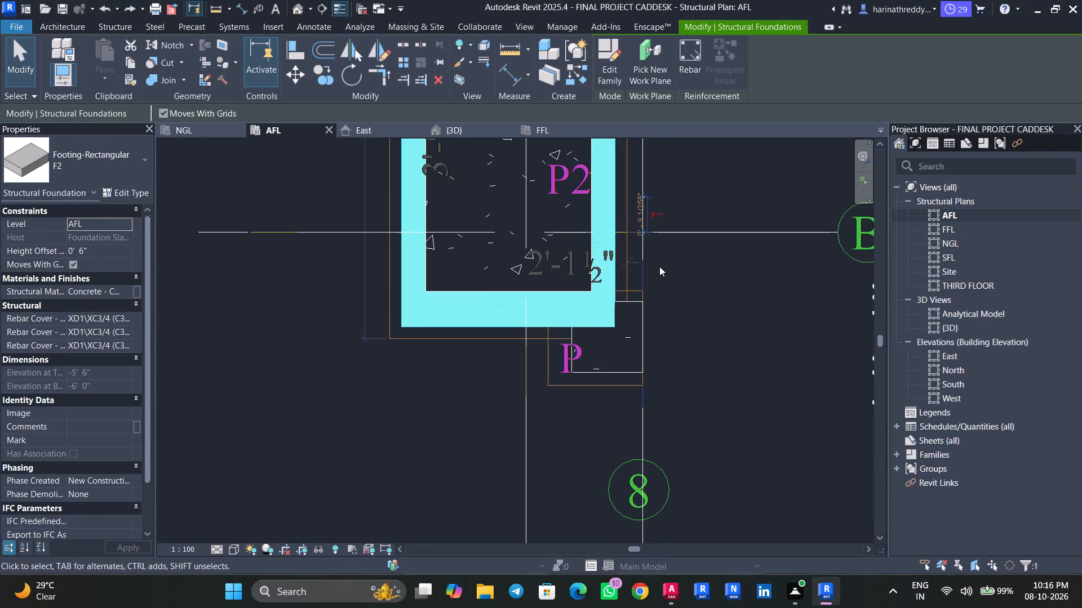
{"action": "scroll", "coordinate": [677, 254], "scroll_direction": "down", "scroll_amount": 3}
{"action": "middle_click_drag", "start_coordinate": [677, 254], "coordinate": [668, 364]}
{"action": "middle_click", "coordinate": [668, 365]}
{"action": "scroll", "coordinate": [668, 365], "scroll_direction": "down", "scroll_amount": 4}
{"action": "scroll", "coordinate": [667, 363], "scroll_direction": "up", "scroll_amount": 1}
{"action": "scroll", "coordinate": [667, 363], "scroll_direction": "down", "scroll_amount": 6}
{"action": "key", "text": "Escape"}
{"action": "key", "text": "Escape"}
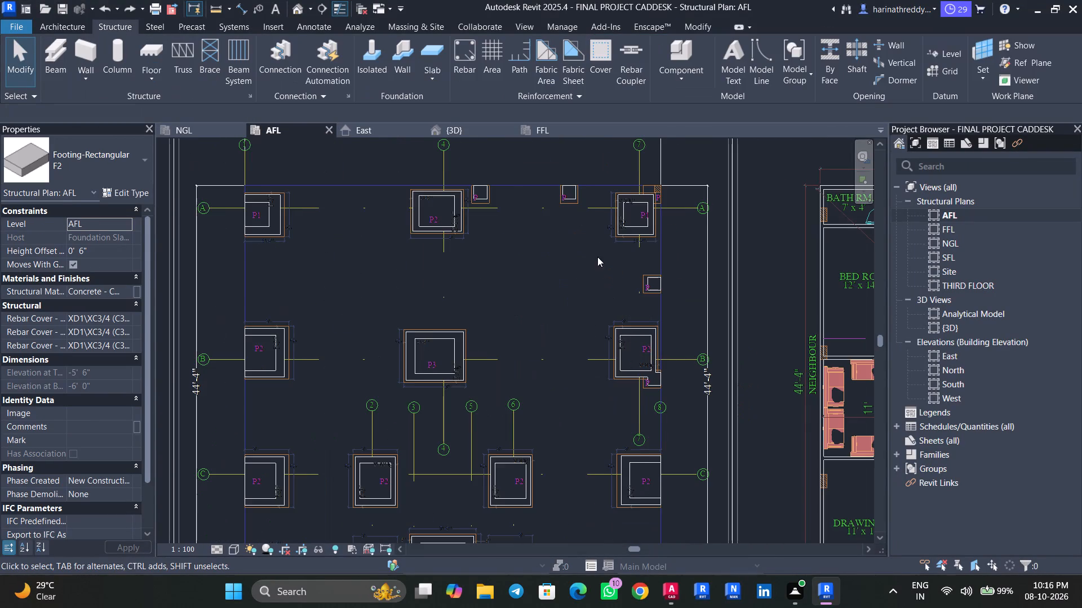
{"action": "middle_click_drag", "start_coordinate": [585, 297], "coordinate": [623, 144]}
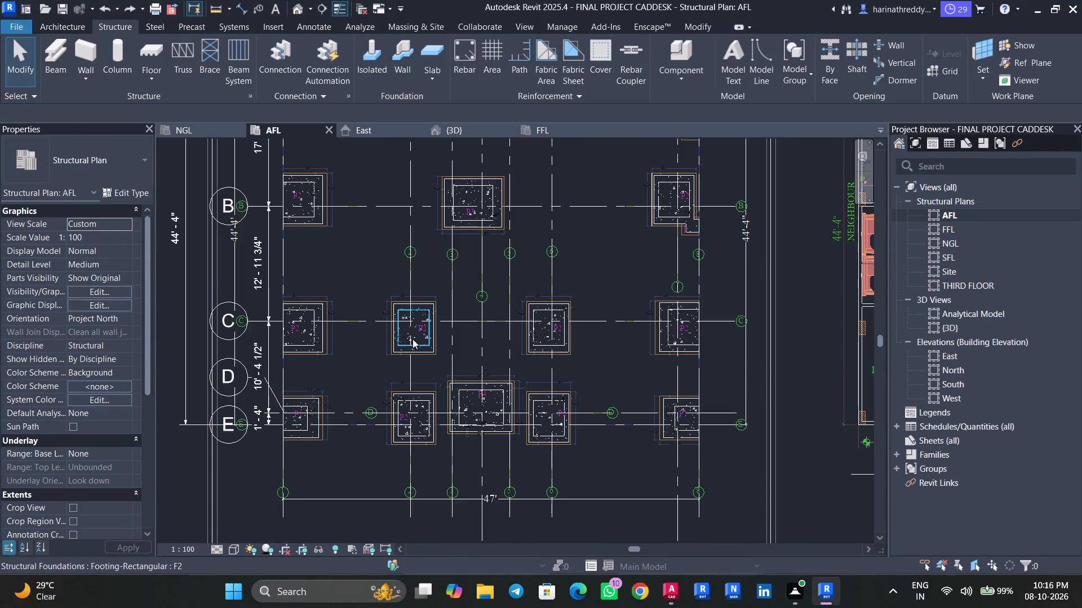
{"action": "scroll", "coordinate": [510, 265], "scroll_direction": "down", "scroll_amount": 8}
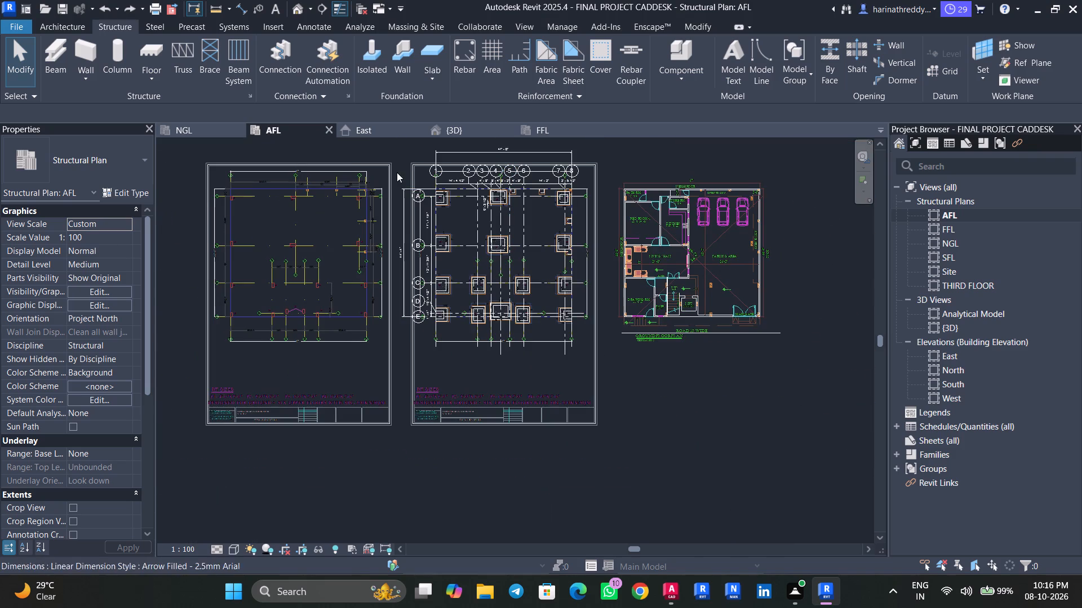
Unpin the imported ST-02A & ST-02B.dwg drawing in the AFL plan.
{"action": "left_click", "coordinate": [387, 182]}
{"action": "middle_click_drag", "start_coordinate": [394, 172], "coordinate": [425, 267]}
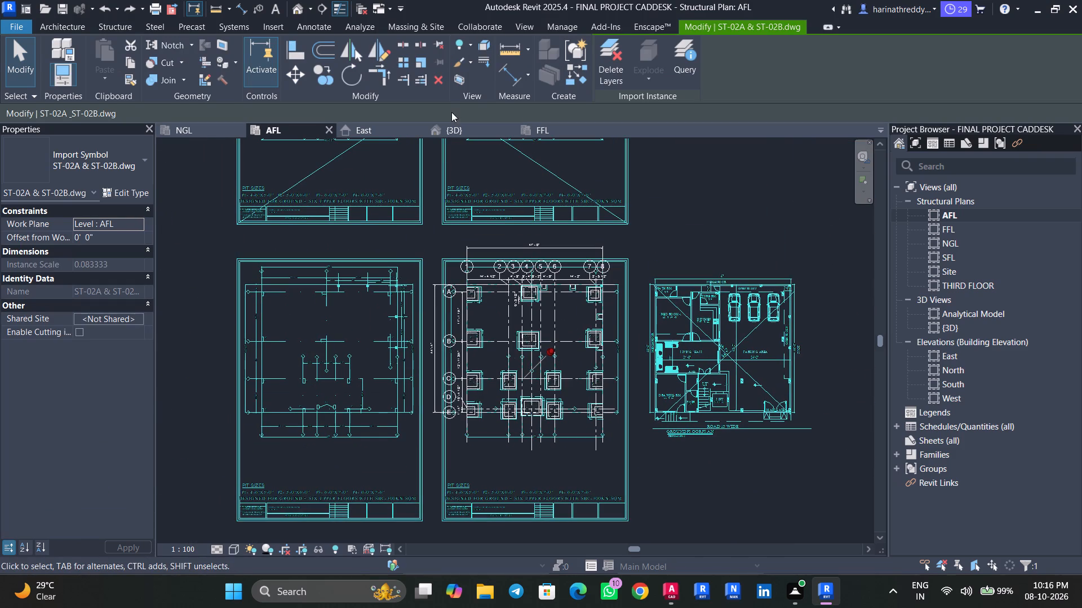
{"action": "left_click", "coordinate": [445, 45]}
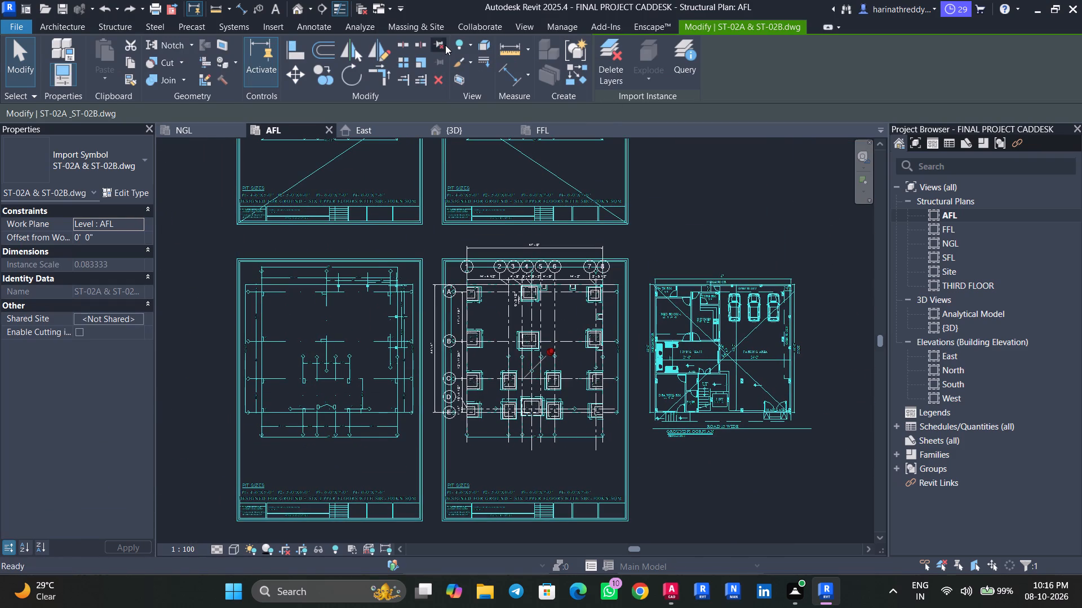
{"action": "scroll", "coordinate": [440, 278], "scroll_direction": "up", "scroll_amount": 6}
{"action": "scroll", "coordinate": [440, 278], "scroll_direction": "down", "scroll_amount": 1}
{"action": "scroll", "coordinate": [440, 278], "scroll_direction": "up", "scroll_amount": 2}
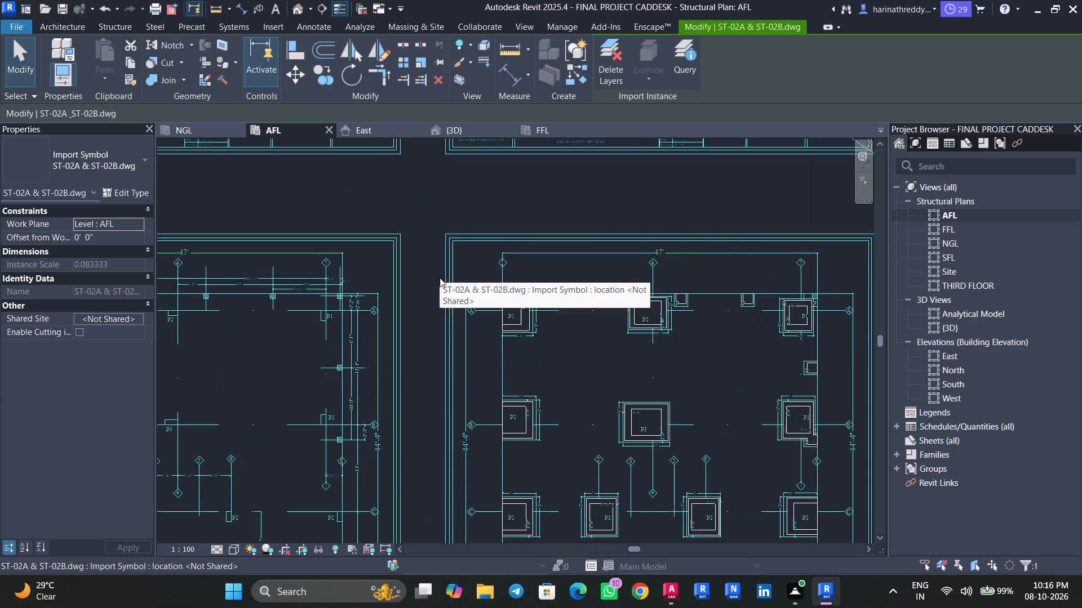
{"action": "key", "text": "Escape"}
{"action": "key", "text": "Escape"}
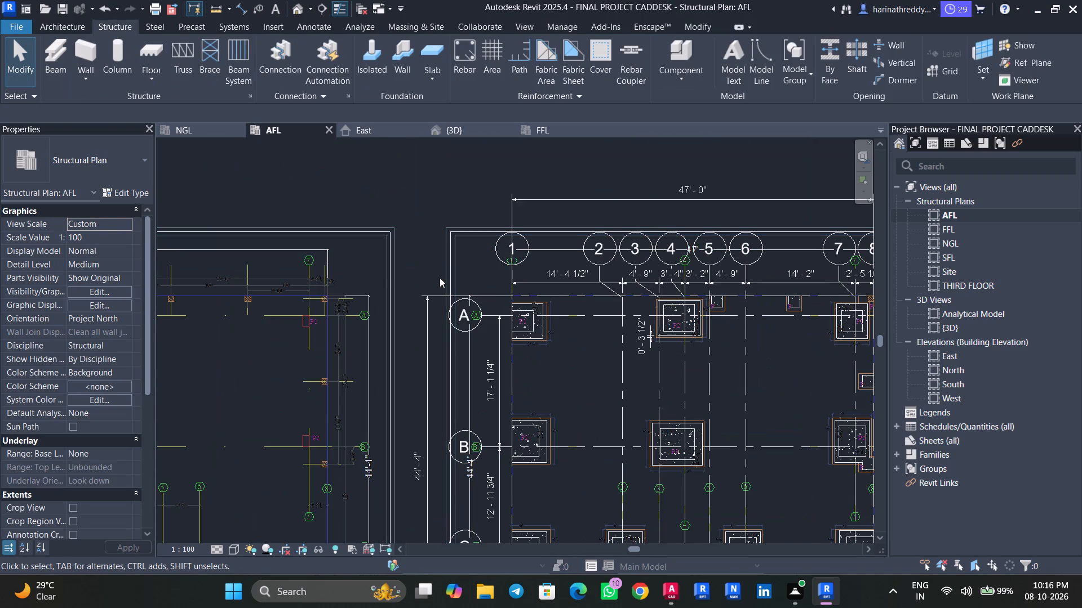
Align the grid 1 line of the imported drawing's column layout with the model's grid 1.
{"action": "type", "text": "AAL"}
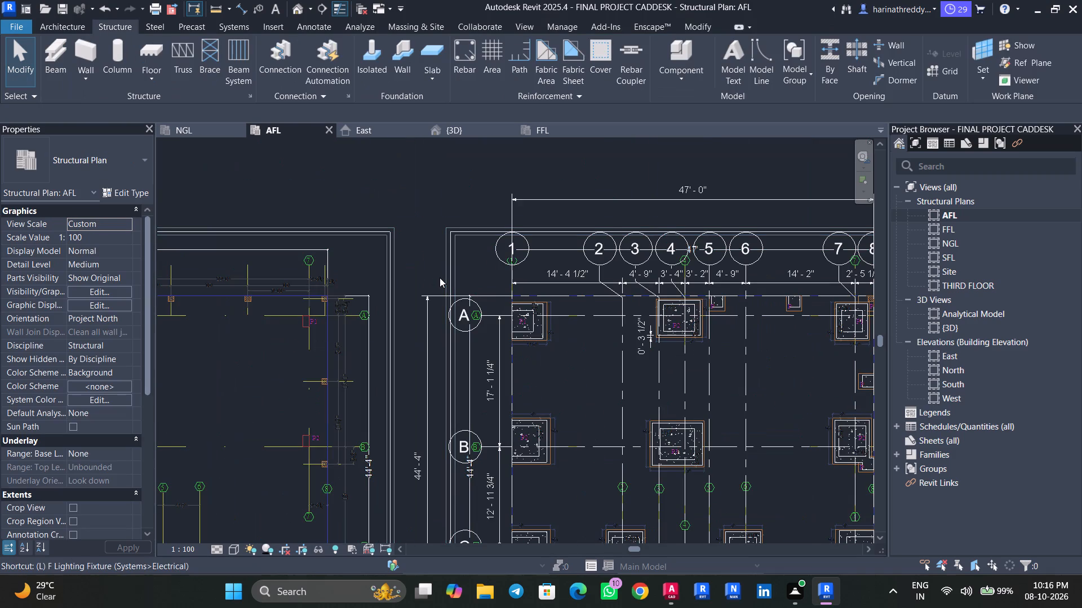
{"action": "scroll", "coordinate": [484, 281], "scroll_direction": "up", "scroll_amount": 5}
{"action": "scroll", "coordinate": [489, 281], "scroll_direction": "down", "scroll_amount": 1}
{"action": "scroll", "coordinate": [490, 283], "scroll_direction": "up", "scroll_amount": 2}
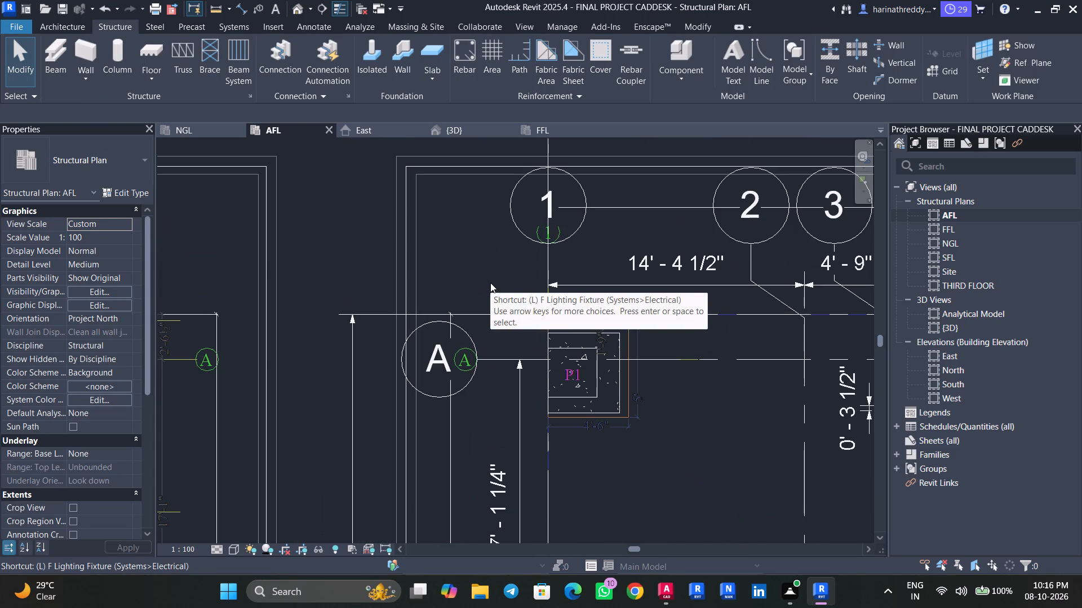
{"action": "type", "text": "AL"}
{"action": "key", "text": "Escape"}
{"action": "key", "text": "Escape"}
{"action": "key", "text": "Escape"}
{"action": "key", "text": "Escape"}
{"action": "type", "text": "AL"}
{"action": "left_click", "coordinate": [549, 262]}
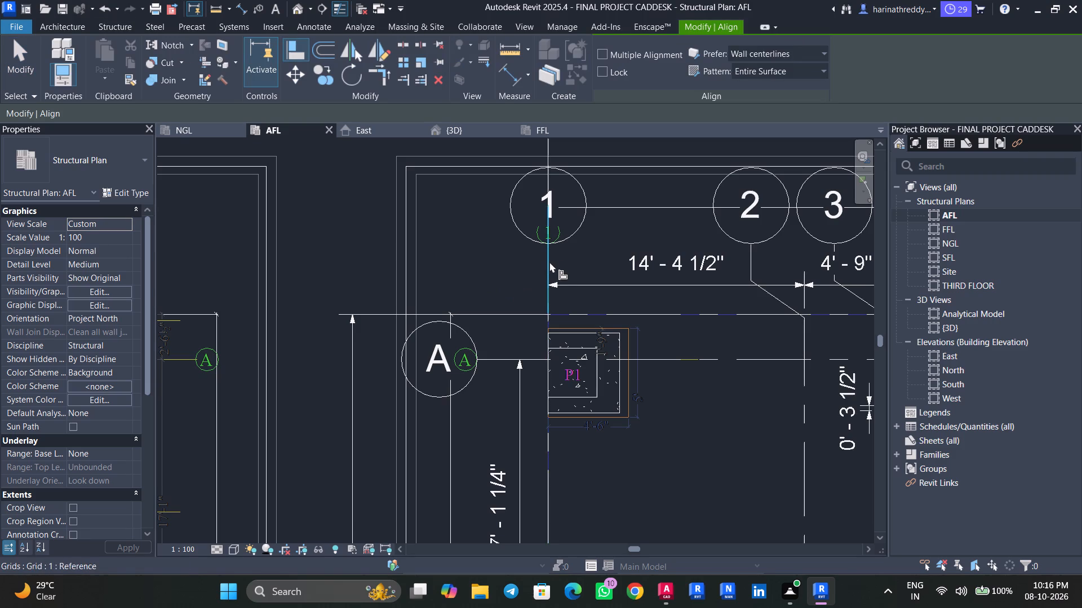
{"action": "scroll", "coordinate": [549, 263], "scroll_direction": "down", "scroll_amount": 4}
{"action": "scroll", "coordinate": [549, 264], "scroll_direction": "up", "scroll_amount": 1}
{"action": "scroll", "coordinate": [549, 264], "scroll_direction": "down", "scroll_amount": 10}
{"action": "scroll", "coordinate": [344, 269], "scroll_direction": "up", "scroll_amount": 8}
{"action": "scroll", "coordinate": [344, 269], "scroll_direction": "down", "scroll_amount": 1}
{"action": "scroll", "coordinate": [344, 269], "scroll_direction": "up", "scroll_amount": 1}
{"action": "scroll", "coordinate": [344, 269], "scroll_direction": "down", "scroll_amount": 1}
{"action": "scroll", "coordinate": [344, 269], "scroll_direction": "up", "scroll_amount": 3}
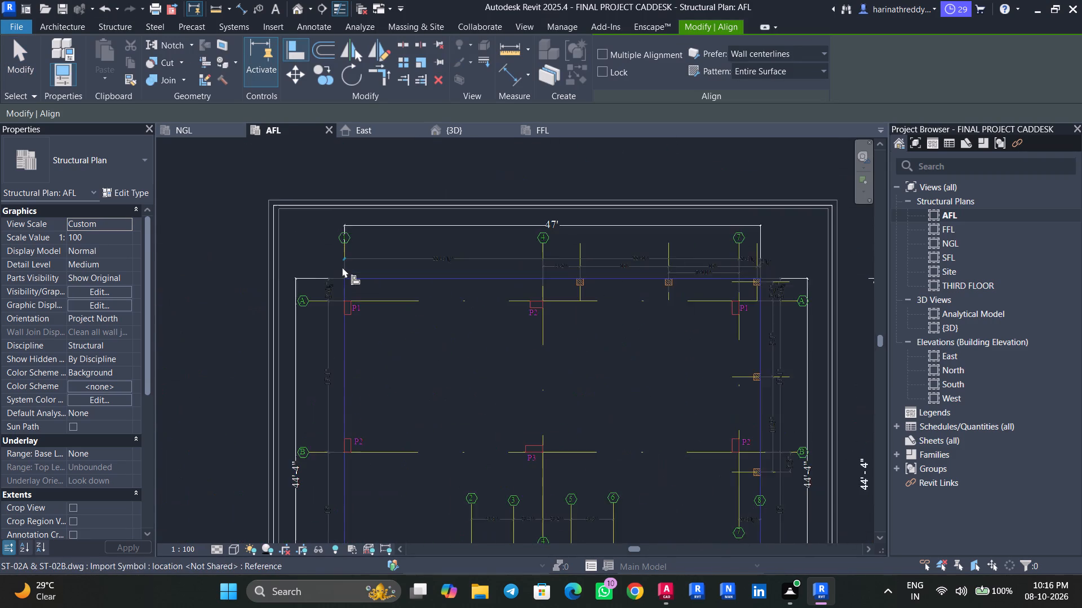
{"action": "scroll", "coordinate": [342, 267], "scroll_direction": "up", "scroll_amount": 8}
{"action": "left_click", "coordinate": [355, 219]}
{"action": "scroll", "coordinate": [385, 263], "scroll_direction": "down", "scroll_amount": 2}
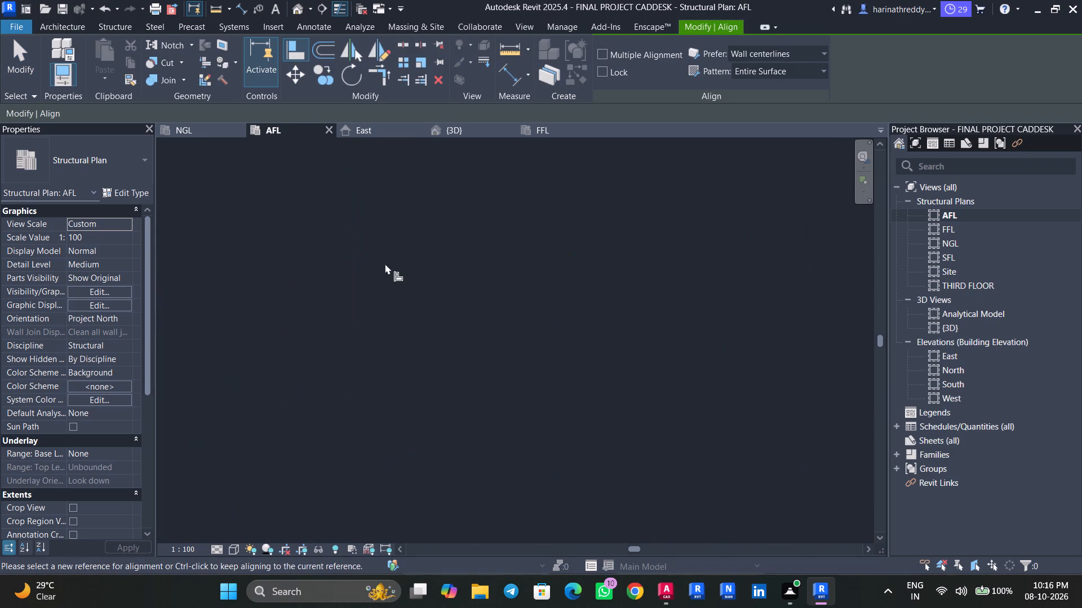
{"action": "scroll", "coordinate": [385, 263], "scroll_direction": "down", "scroll_amount": 18}
{"action": "key", "text": "Escape"}
{"action": "key", "text": "Escape"}
{"action": "key", "text": "Escape"}
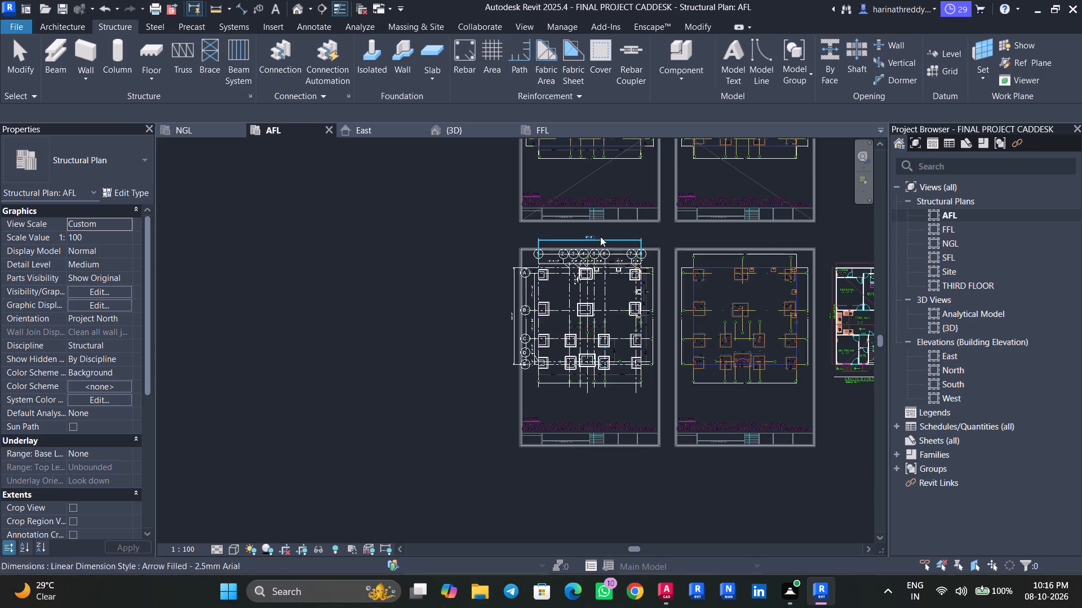
Pin the realigned ST-02A & ST-02B.dwg import in place in the AFL plan.
{"action": "scroll", "coordinate": [599, 233], "scroll_direction": "up", "scroll_amount": 5}
{"action": "scroll", "coordinate": [549, 235], "scroll_direction": "up", "scroll_amount": 5}
{"action": "scroll", "coordinate": [373, 282], "scroll_direction": "up", "scroll_amount": 5}
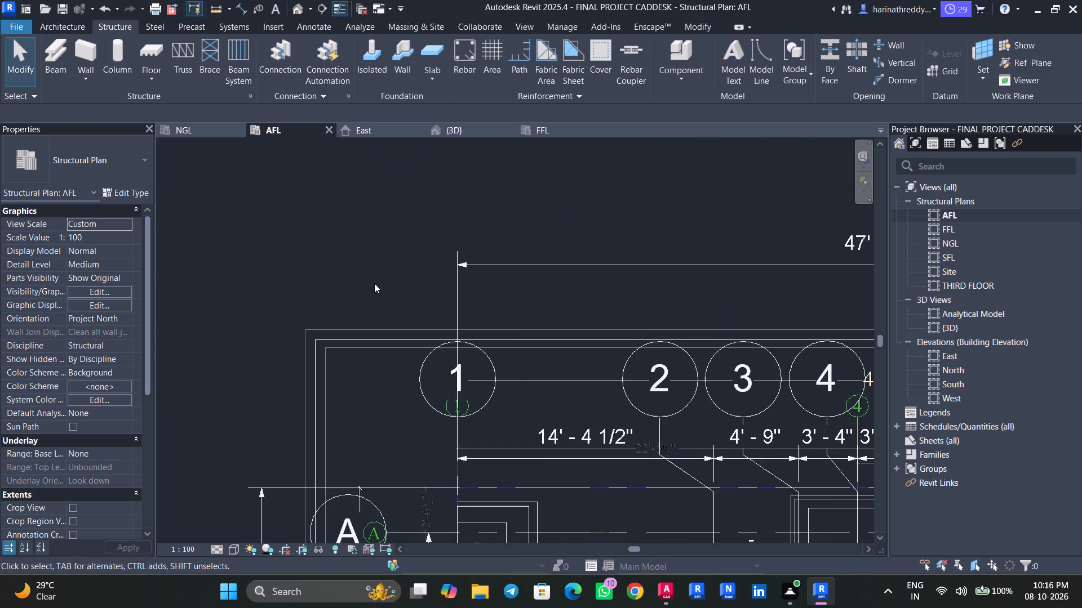
{"action": "middle_click_drag", "start_coordinate": [374, 283], "coordinate": [399, 126]}
{"action": "scroll", "coordinate": [373, 182], "scroll_direction": "down", "scroll_amount": 8}
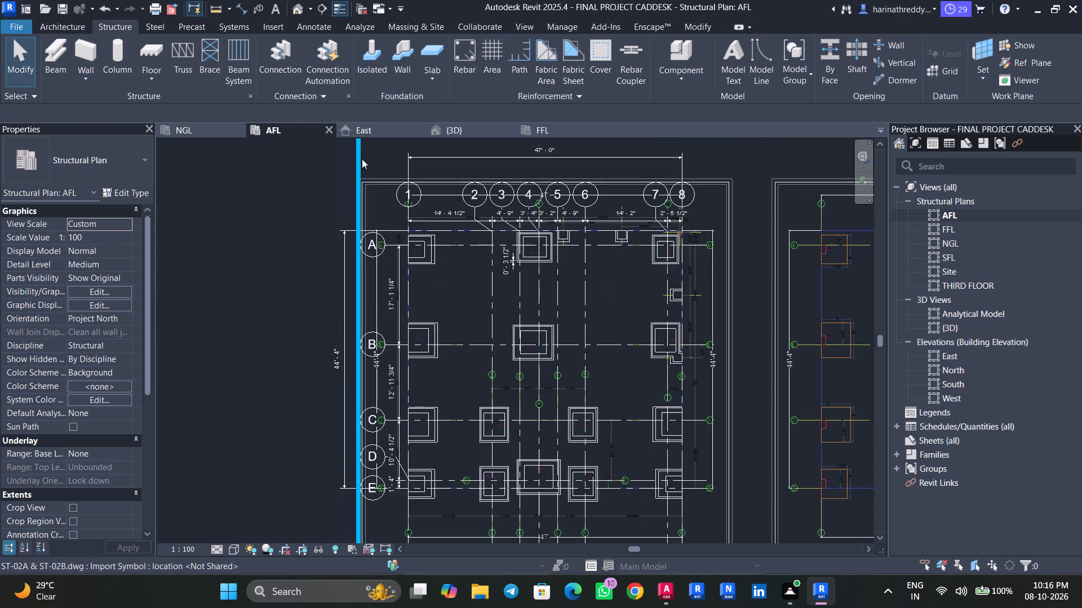
{"action": "middle_click_drag", "start_coordinate": [369, 156], "coordinate": [376, 252]}
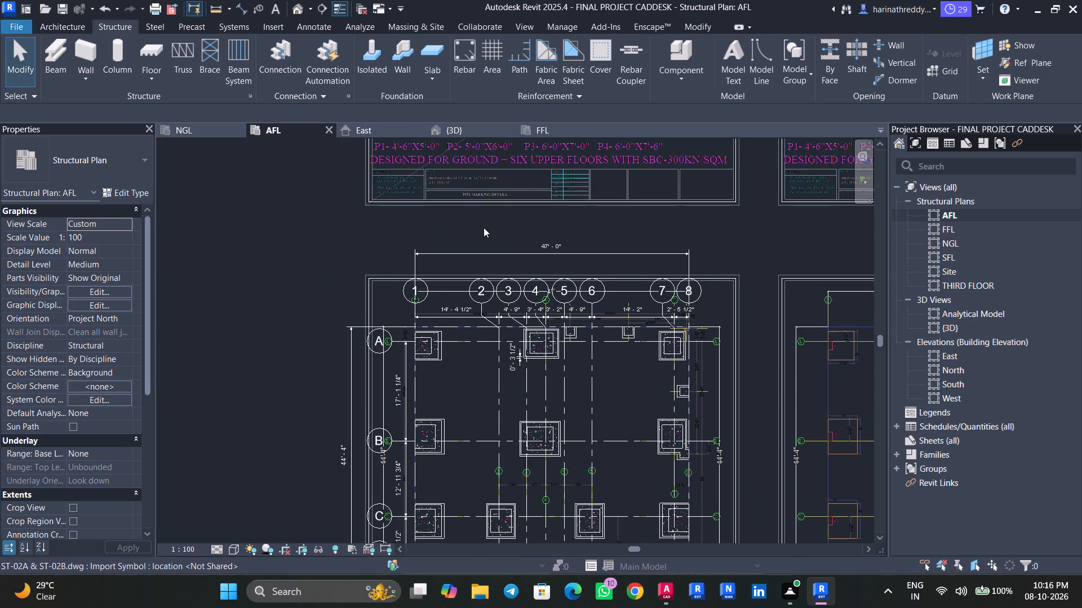
{"action": "left_click", "coordinate": [564, 209]}
{"action": "left_click", "coordinate": [434, 59]}
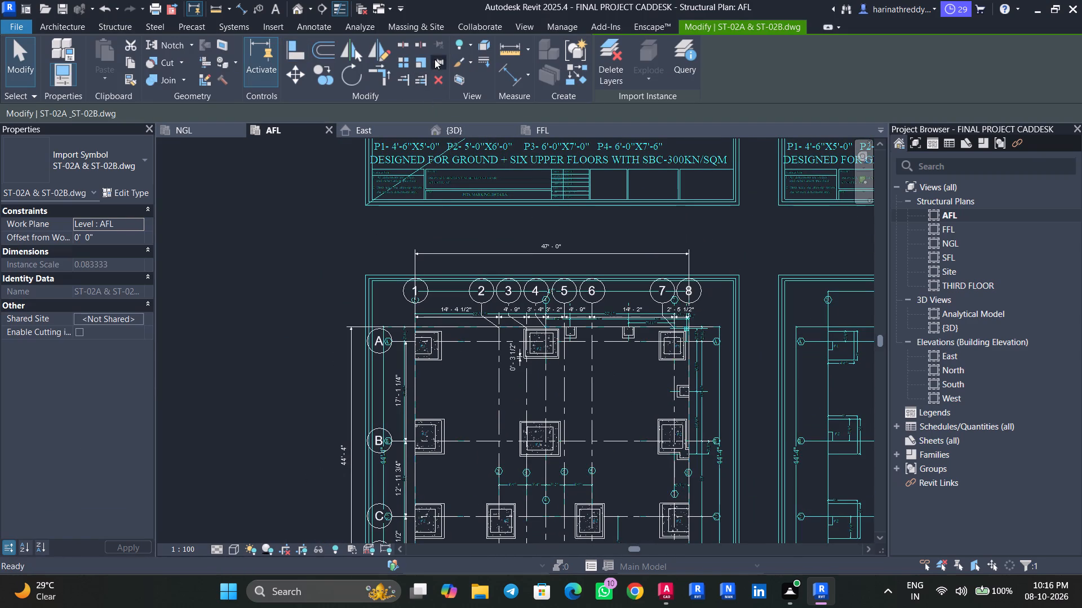
Examine how the imported column layout lines up with the model's footings and grids A to E and 1 to 8.
{"action": "scroll", "coordinate": [429, 303], "scroll_direction": "up", "scroll_amount": 3}
{"action": "scroll", "coordinate": [429, 303], "scroll_direction": "down", "scroll_amount": 1}
{"action": "scroll", "coordinate": [431, 303], "scroll_direction": "up", "scroll_amount": 1}
{"action": "scroll", "coordinate": [431, 303], "scroll_direction": "down", "scroll_amount": 1}
{"action": "scroll", "coordinate": [431, 311], "scroll_direction": "up", "scroll_amount": 9}
{"action": "middle_click_drag", "start_coordinate": [562, 374], "coordinate": [516, 310]}
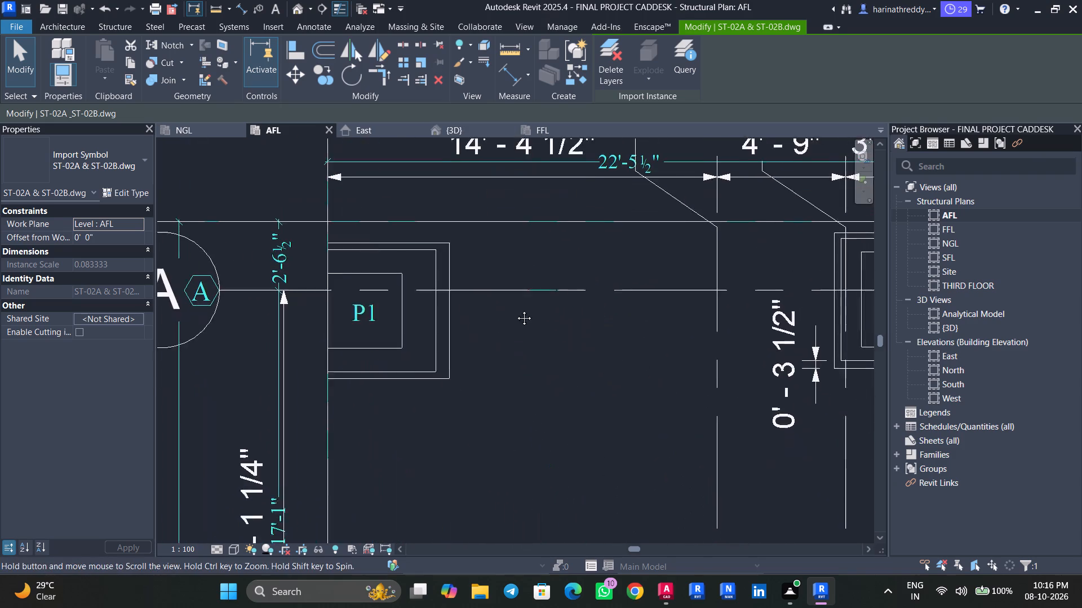
{"action": "middle_click_drag", "start_coordinate": [516, 310], "coordinate": [514, 309]}
{"action": "scroll", "coordinate": [511, 310], "scroll_direction": "down", "scroll_amount": 9}
{"action": "middle_click_drag", "start_coordinate": [553, 343], "coordinate": [417, 270]}
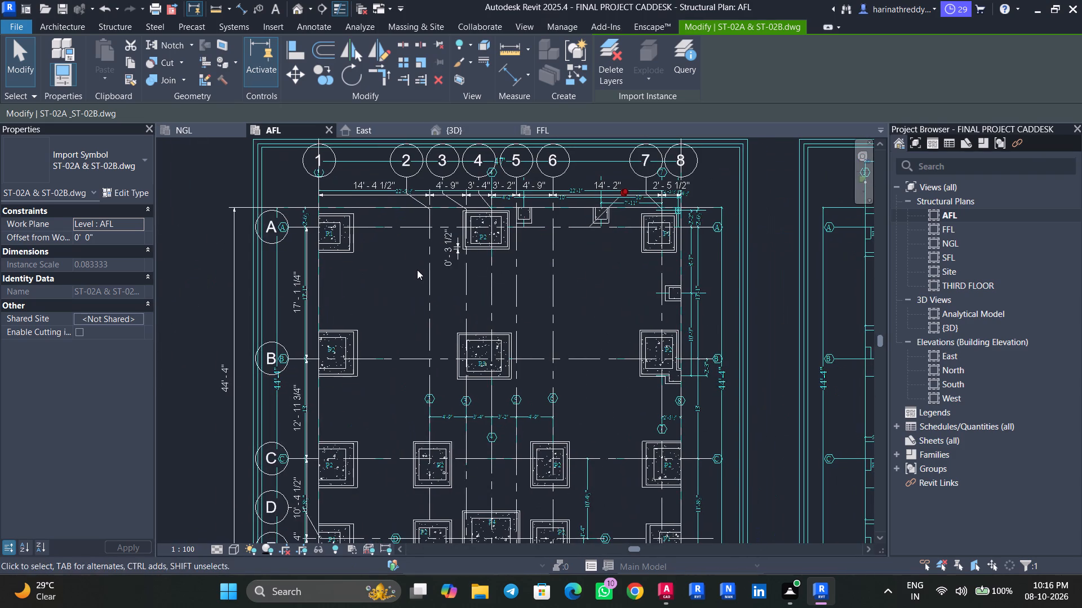
{"action": "middle_click_drag", "start_coordinate": [578, 292], "coordinate": [571, 251]}
{"action": "scroll", "coordinate": [571, 251], "scroll_direction": "up", "scroll_amount": 1}
{"action": "scroll", "coordinate": [709, 267], "scroll_direction": "up", "scroll_amount": 1}
{"action": "scroll", "coordinate": [709, 267], "scroll_direction": "down", "scroll_amount": 1}
{"action": "scroll", "coordinate": [709, 267], "scroll_direction": "up", "scroll_amount": 10}
{"action": "scroll", "coordinate": [708, 267], "scroll_direction": "down", "scroll_amount": 13}
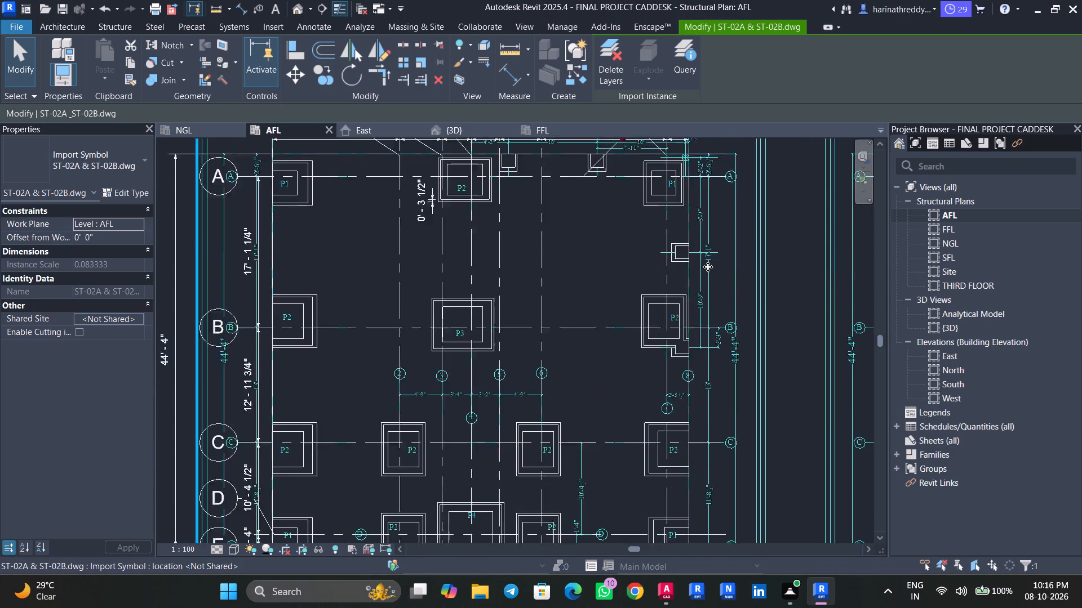
{"action": "scroll", "coordinate": [708, 267], "scroll_direction": "down", "scroll_amount": 1}
{"action": "middle_click_drag", "start_coordinate": [592, 431], "coordinate": [613, 319]}
{"action": "scroll", "coordinate": [489, 363], "scroll_direction": "up", "scroll_amount": 1}
{"action": "scroll", "coordinate": [489, 362], "scroll_direction": "down", "scroll_amount": 1}
{"action": "scroll", "coordinate": [489, 357], "scroll_direction": "up", "scroll_amount": 12}
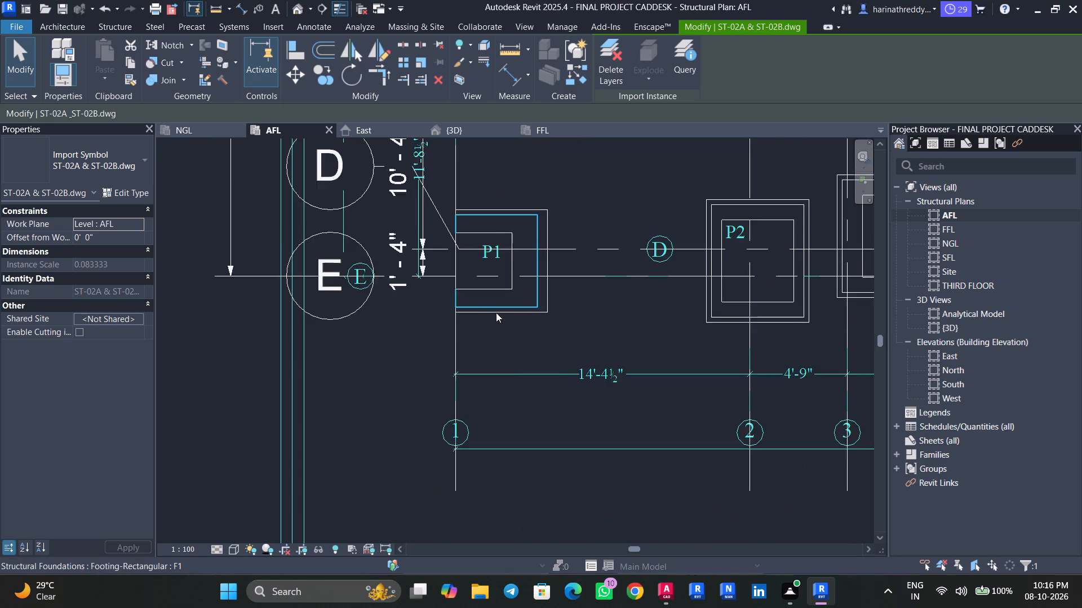
{"action": "scroll", "coordinate": [496, 312], "scroll_direction": "up", "scroll_amount": 3}
{"action": "middle_click_drag", "start_coordinate": [499, 321], "coordinate": [512, 431]}
{"action": "scroll", "coordinate": [704, 385], "scroll_direction": "down", "scroll_amount": 6}
{"action": "middle_click_drag", "start_coordinate": [694, 385], "coordinate": [500, 418]}
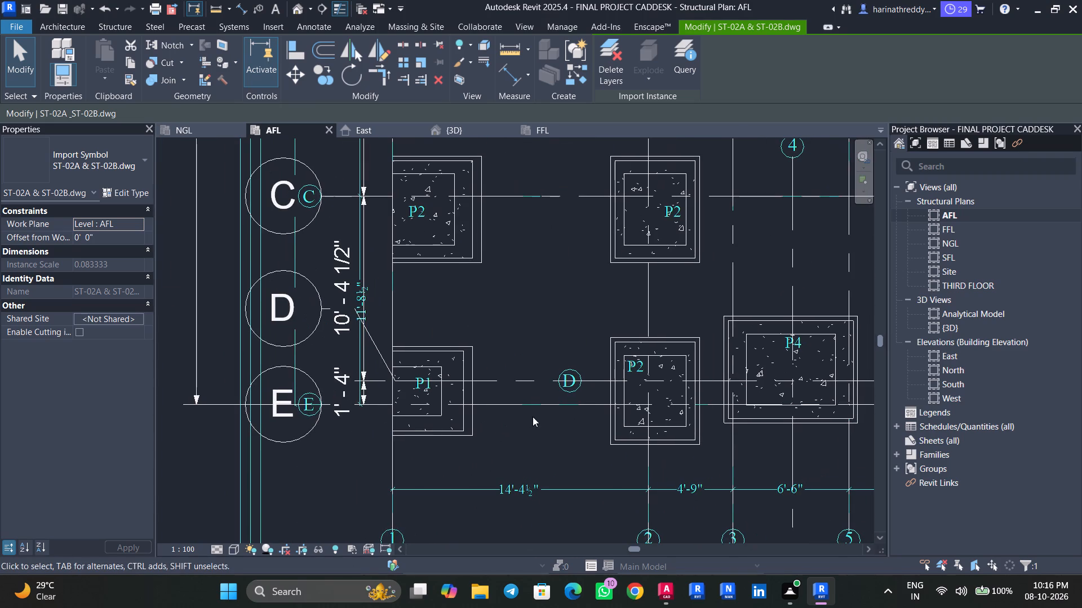
{"action": "scroll", "coordinate": [539, 423], "scroll_direction": "down", "scroll_amount": 3}
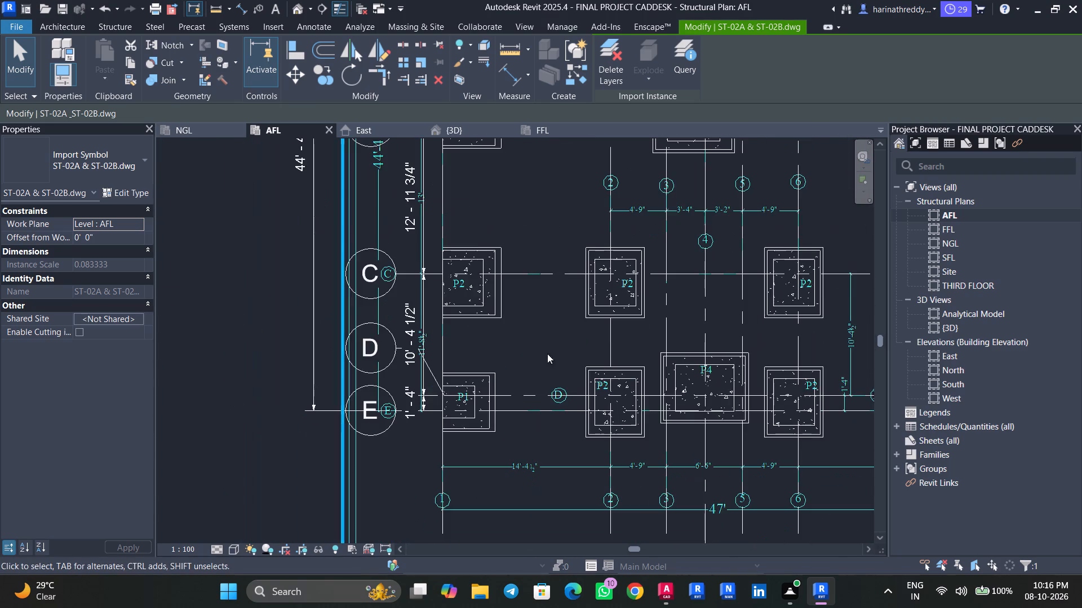
{"action": "middle_click_drag", "start_coordinate": [552, 333], "coordinate": [506, 464]}
{"action": "middle_click_drag", "start_coordinate": [520, 341], "coordinate": [498, 440]}
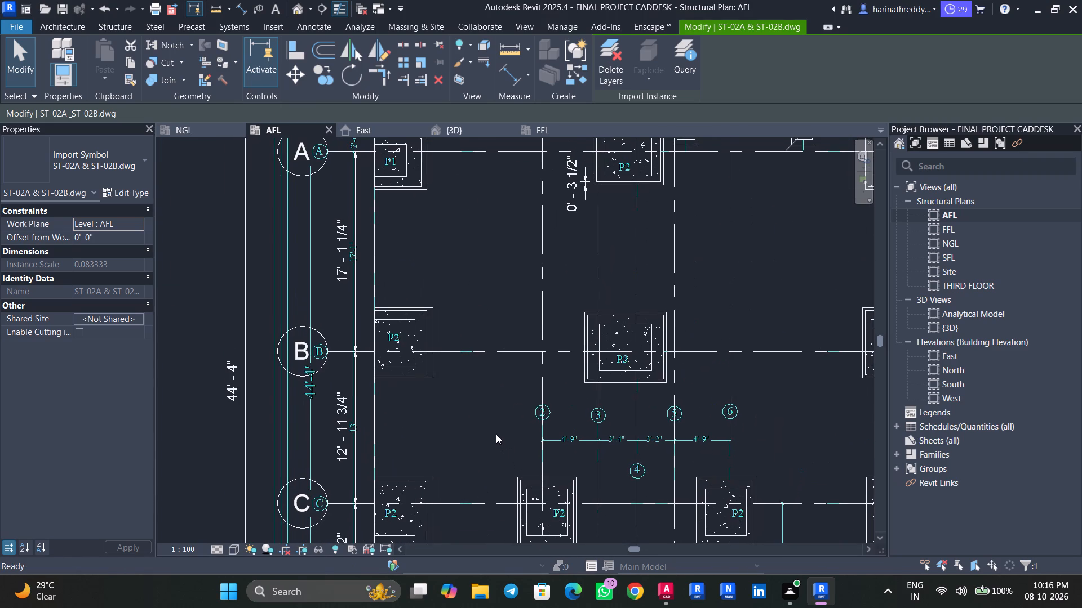
{"action": "middle_click_drag", "start_coordinate": [495, 352], "coordinate": [505, 530]}
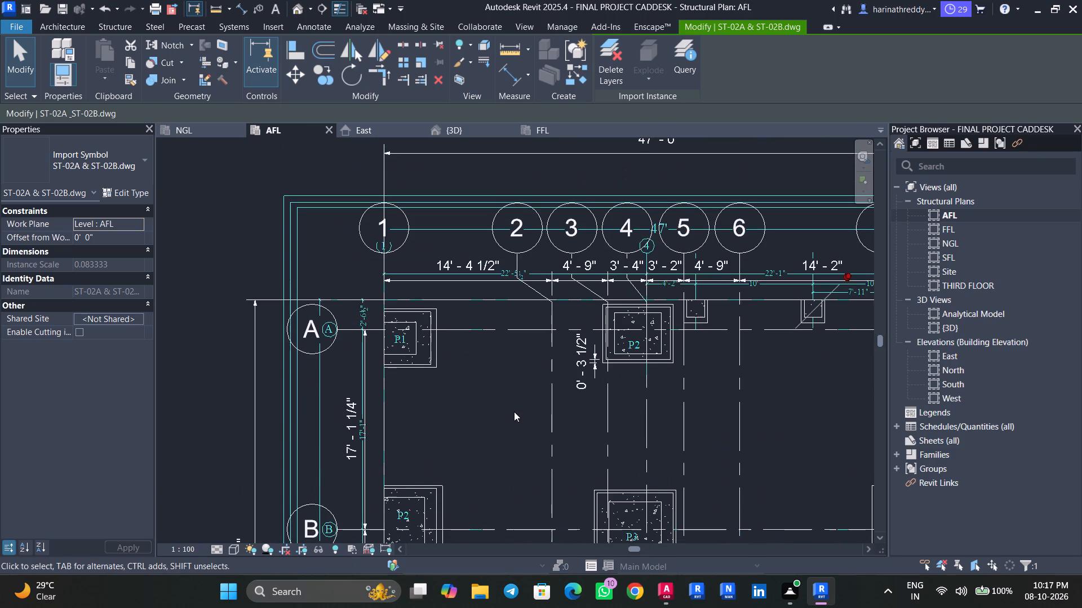
{"action": "middle_click_drag", "start_coordinate": [520, 437], "coordinate": [512, 348]}
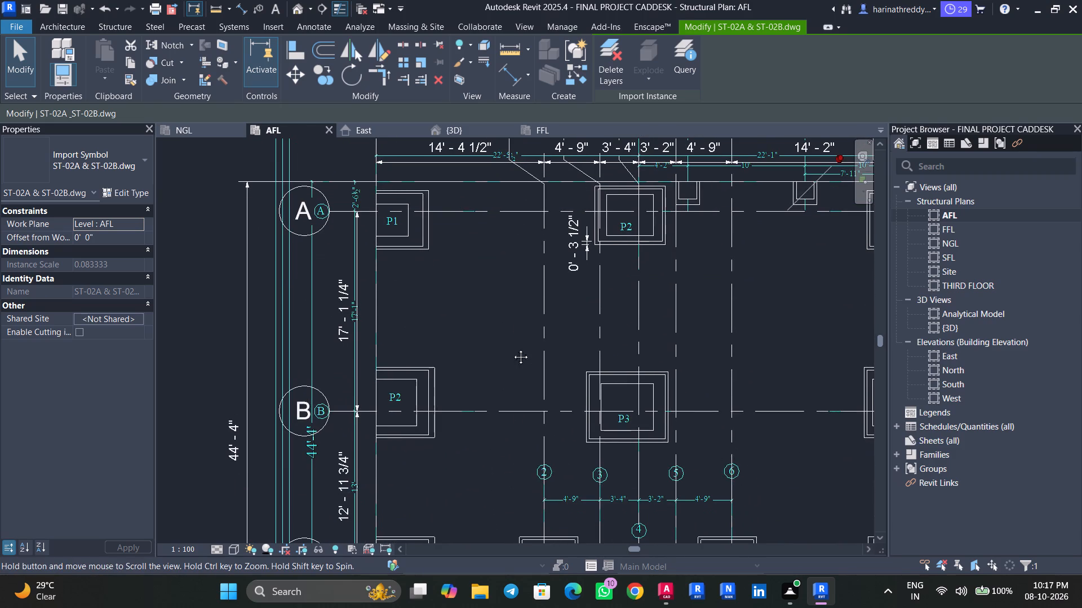
{"action": "middle_click_drag", "start_coordinate": [512, 348], "coordinate": [507, 349]}
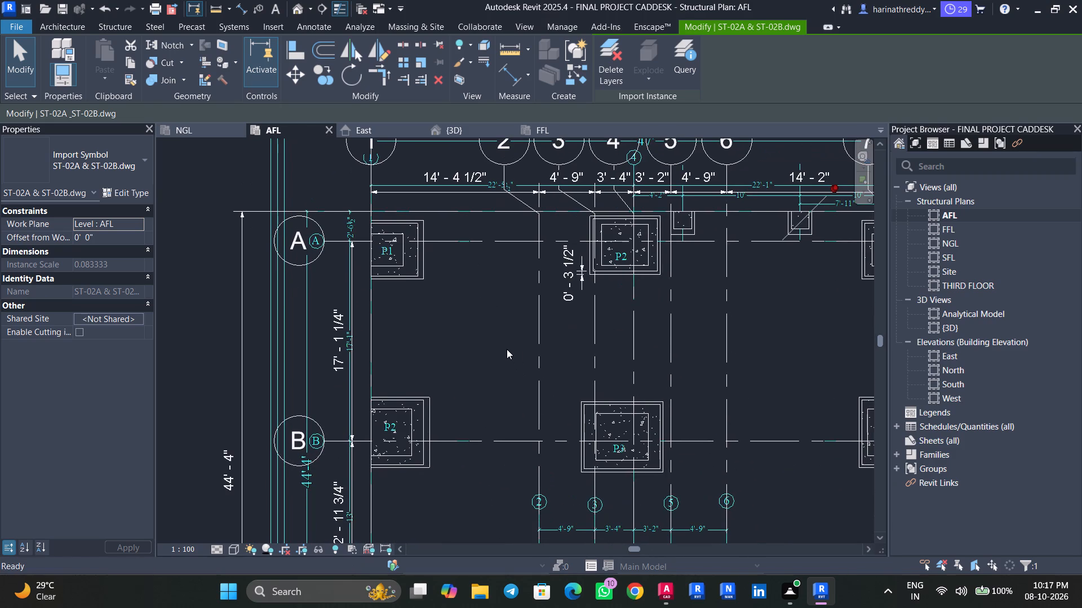
{"action": "middle_click_drag", "start_coordinate": [500, 430], "coordinate": [504, 415]}
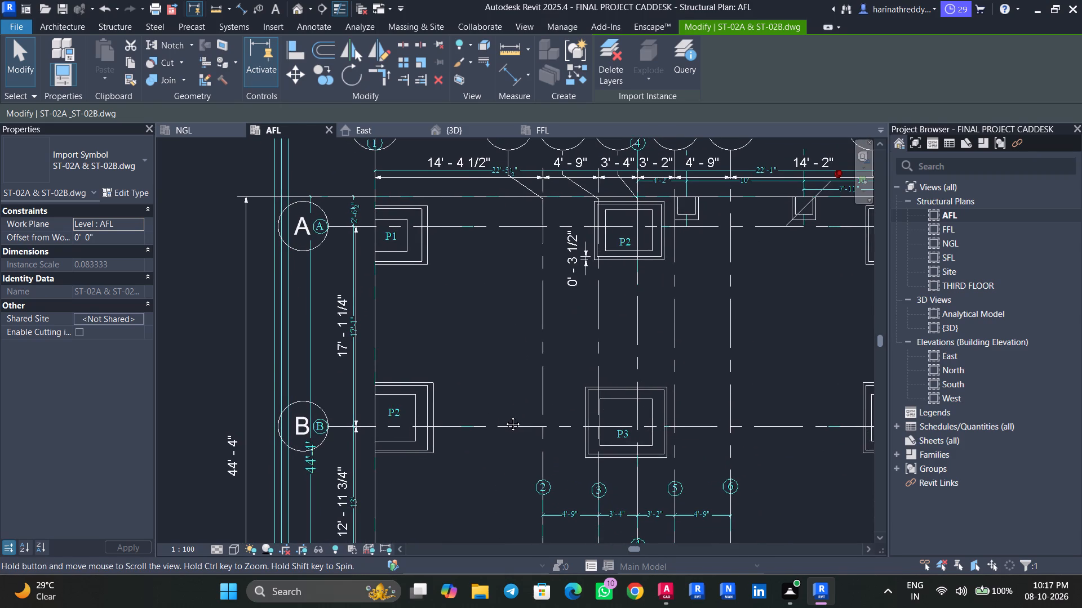
{"action": "middle_click_drag", "start_coordinate": [504, 415], "coordinate": [524, 166]}
{"action": "middle_click_drag", "start_coordinate": [518, 227], "coordinate": [507, 567]}
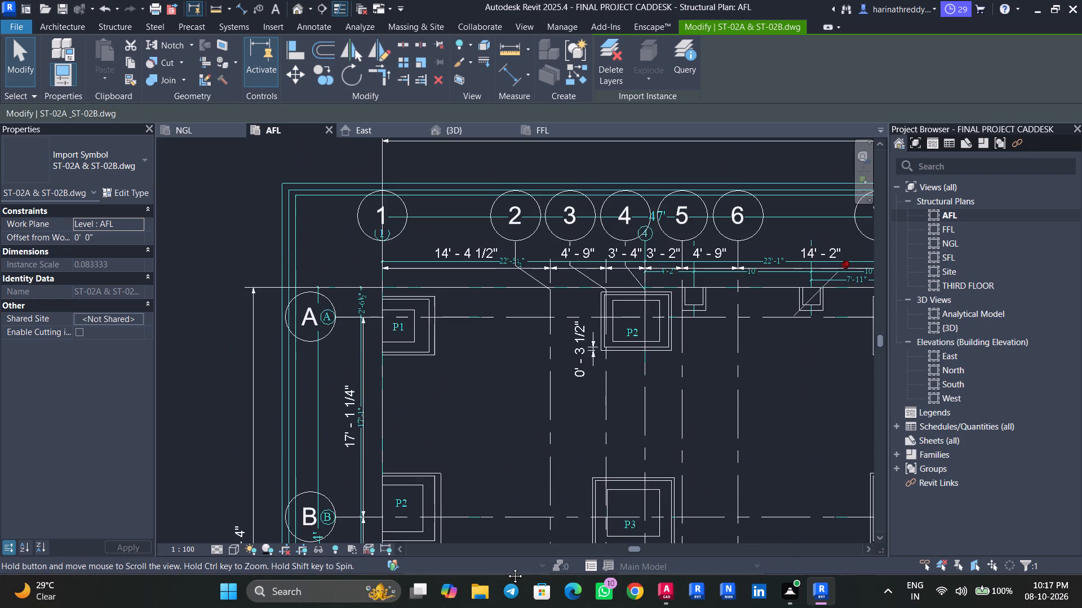
{"action": "middle_click_drag", "start_coordinate": [507, 567], "coordinate": [509, 354]}
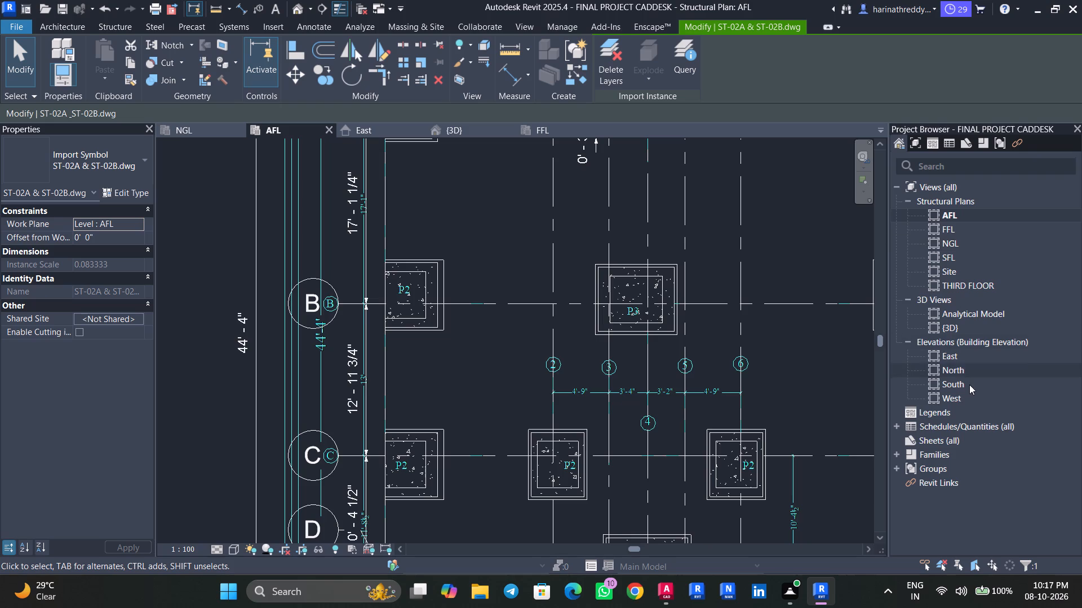
Open the East elevation and examine the building's levels and vertical grid lines.
{"action": "double_click", "coordinate": [953, 361]}
{"action": "scroll", "coordinate": [681, 359], "scroll_direction": "down", "scroll_amount": 7}
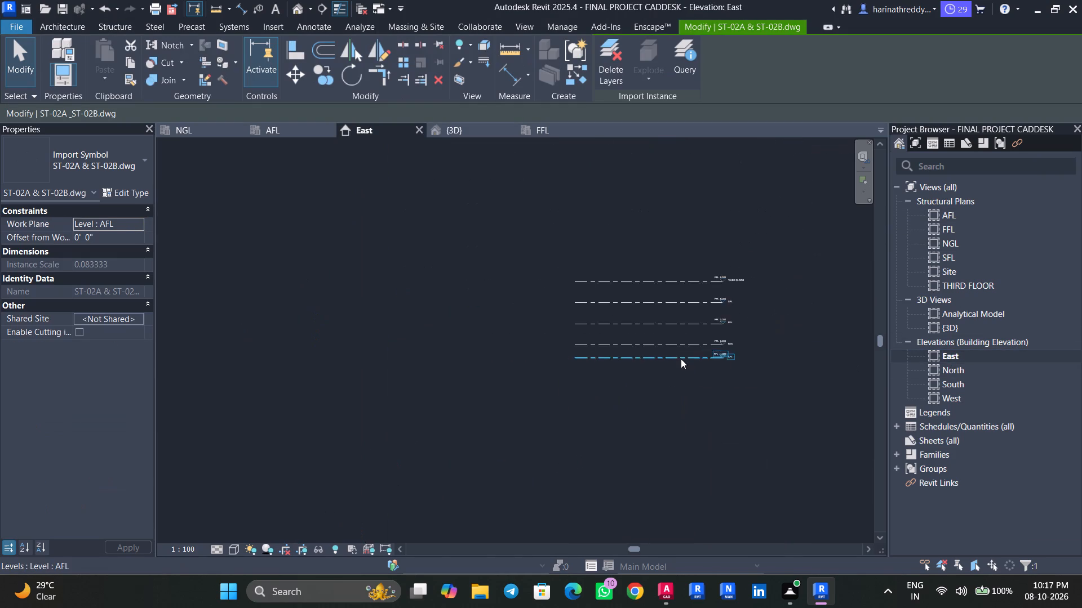
{"action": "scroll", "coordinate": [681, 359], "scroll_direction": "down", "scroll_amount": 20}
{"action": "scroll", "coordinate": [681, 359], "scroll_direction": "down", "scroll_amount": 1}
{"action": "scroll", "coordinate": [694, 373], "scroll_direction": "up", "scroll_amount": 1}
{"action": "scroll", "coordinate": [694, 373], "scroll_direction": "down", "scroll_amount": 1}
{"action": "middle_click_drag", "start_coordinate": [729, 385], "coordinate": [564, 367]}
{"action": "middle_click_drag", "start_coordinate": [614, 365], "coordinate": [405, 398]}
{"action": "middle_click_drag", "start_coordinate": [620, 396], "coordinate": [433, 396]}
{"action": "scroll", "coordinate": [526, 393], "scroll_direction": "down", "scroll_amount": 15}
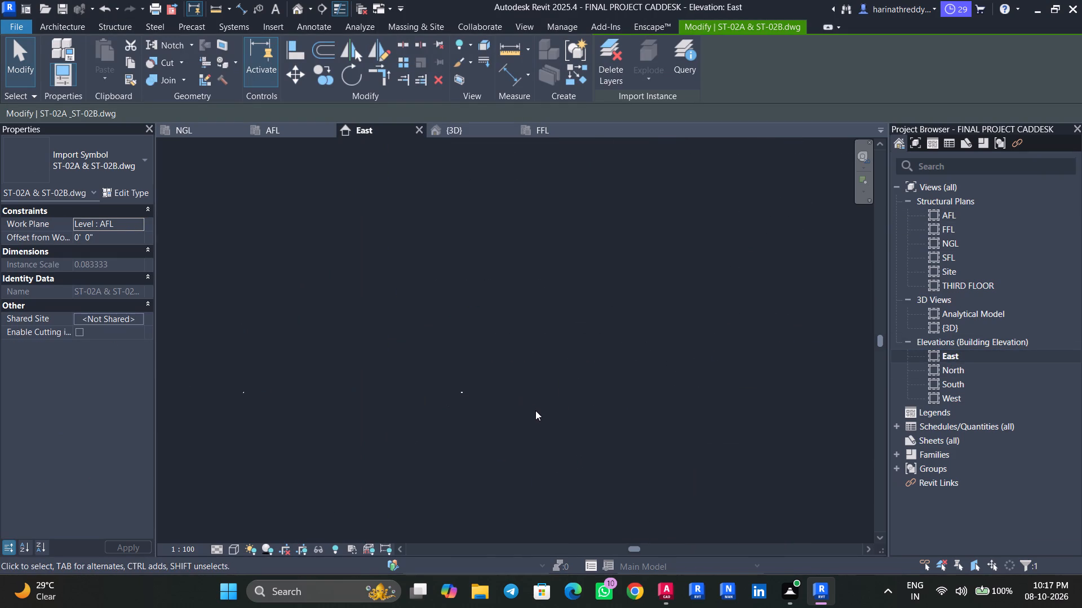
{"action": "scroll", "coordinate": [314, 396], "scroll_direction": "up", "scroll_amount": 11}
{"action": "scroll", "coordinate": [317, 395], "scroll_direction": "down", "scroll_amount": 1}
{"action": "scroll", "coordinate": [317, 395], "scroll_direction": "up", "scroll_amount": 5}
{"action": "scroll", "coordinate": [317, 395], "scroll_direction": "down", "scroll_amount": 2}
{"action": "scroll", "coordinate": [317, 395], "scroll_direction": "up", "scroll_amount": 1}
{"action": "middle_click_drag", "start_coordinate": [317, 395], "coordinate": [481, 437]}
{"action": "scroll", "coordinate": [427, 427], "scroll_direction": "up", "scroll_amount": 2}
{"action": "scroll", "coordinate": [427, 427], "scroll_direction": "down", "scroll_amount": 1}
{"action": "scroll", "coordinate": [430, 424], "scroll_direction": "up", "scroll_amount": 5}
{"action": "scroll", "coordinate": [499, 415], "scroll_direction": "down", "scroll_amount": 1}
{"action": "scroll", "coordinate": [501, 415], "scroll_direction": "up", "scroll_amount": 1}
{"action": "scroll", "coordinate": [502, 415], "scroll_direction": "down", "scroll_amount": 1}
{"action": "scroll", "coordinate": [502, 415], "scroll_direction": "up", "scroll_amount": 16}
{"action": "scroll", "coordinate": [491, 416], "scroll_direction": "down", "scroll_amount": 15}
{"action": "scroll", "coordinate": [491, 416], "scroll_direction": "up", "scroll_amount": 1}
{"action": "scroll", "coordinate": [491, 416], "scroll_direction": "down", "scroll_amount": 6}
Open the North elevation and examine the imported drawing's level relative to the stacked footings and grids.
{"action": "double_click", "coordinate": [963, 373]}
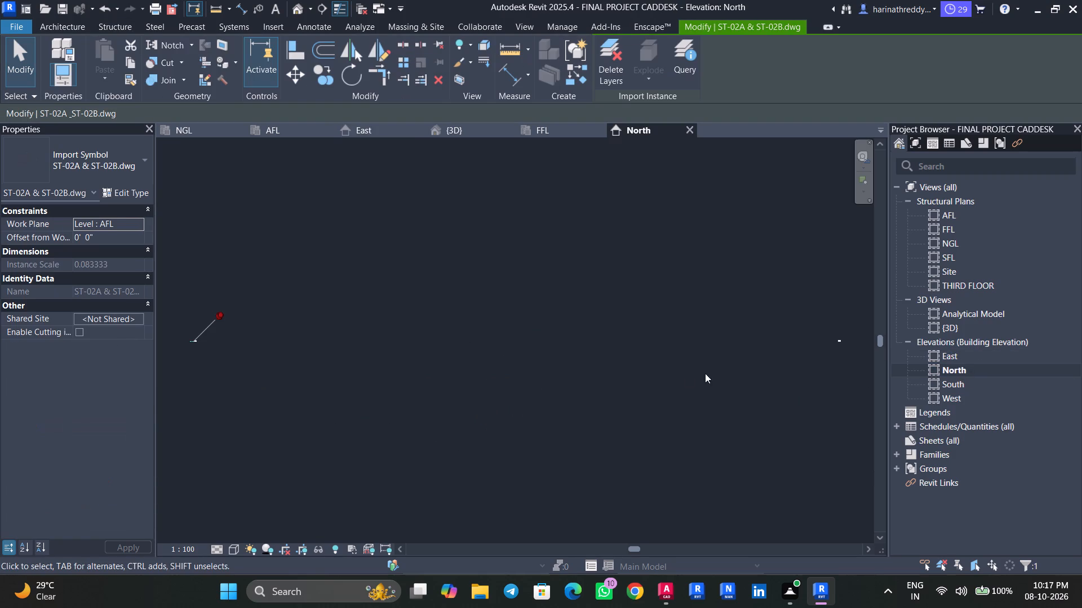
{"action": "scroll", "coordinate": [594, 376], "scroll_direction": "down", "scroll_amount": 3}
{"action": "middle_click_drag", "start_coordinate": [579, 376], "coordinate": [723, 380]}
{"action": "scroll", "coordinate": [499, 366], "scroll_direction": "up", "scroll_amount": 11}
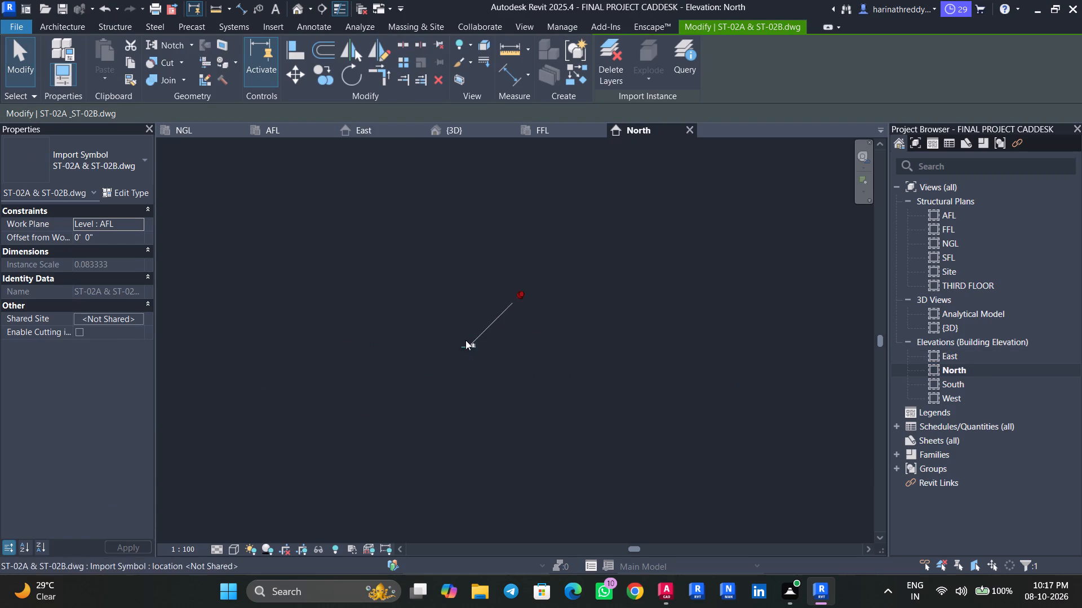
{"action": "scroll", "coordinate": [465, 340], "scroll_direction": "up", "scroll_amount": 20}
{"action": "scroll", "coordinate": [465, 340], "scroll_direction": "up", "scroll_amount": 5}
{"action": "scroll", "coordinate": [630, 287], "scroll_direction": "up", "scroll_amount": 4}
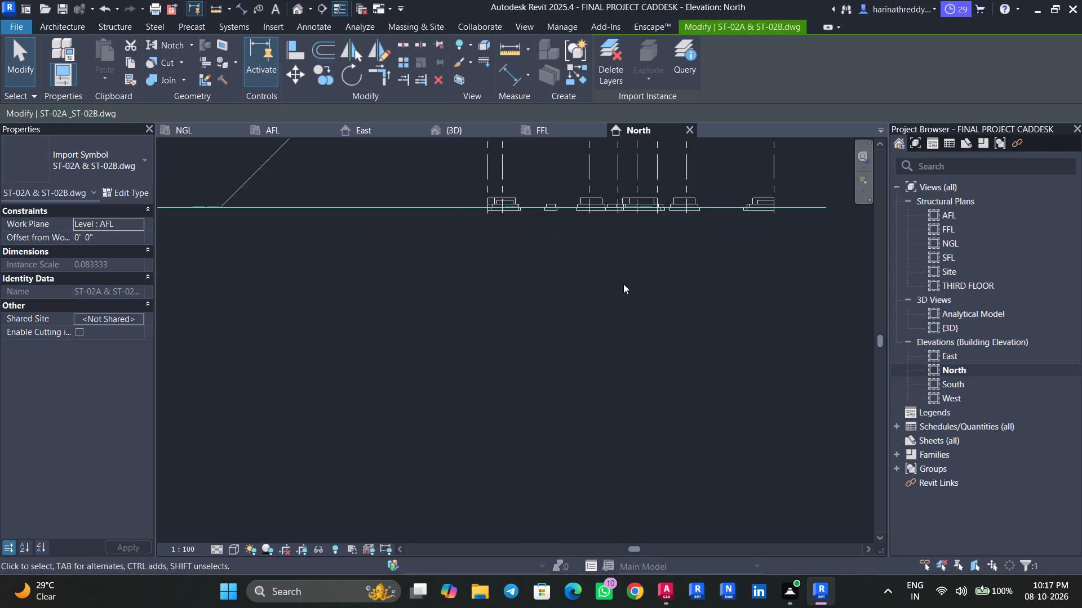
{"action": "scroll", "coordinate": [623, 284], "scroll_direction": "up", "scroll_amount": 3}
{"action": "middle_click_drag", "start_coordinate": [609, 280], "coordinate": [579, 408]}
{"action": "scroll", "coordinate": [578, 406], "scroll_direction": "up", "scroll_amount": 1}
{"action": "scroll", "coordinate": [569, 333], "scroll_direction": "up", "scroll_amount": 5}
{"action": "middle_click_drag", "start_coordinate": [564, 318], "coordinate": [578, 396]}
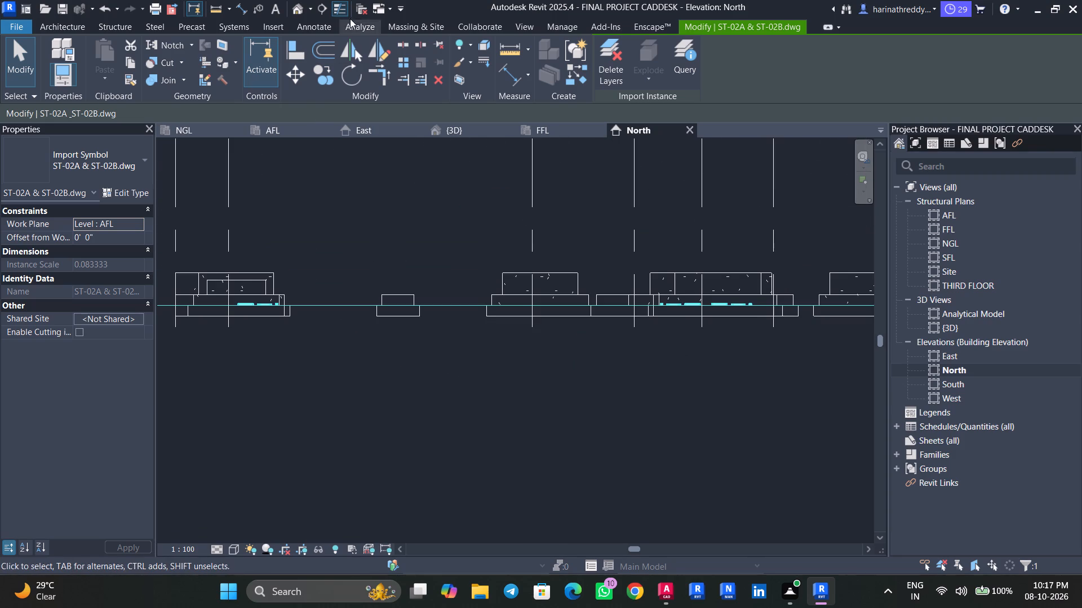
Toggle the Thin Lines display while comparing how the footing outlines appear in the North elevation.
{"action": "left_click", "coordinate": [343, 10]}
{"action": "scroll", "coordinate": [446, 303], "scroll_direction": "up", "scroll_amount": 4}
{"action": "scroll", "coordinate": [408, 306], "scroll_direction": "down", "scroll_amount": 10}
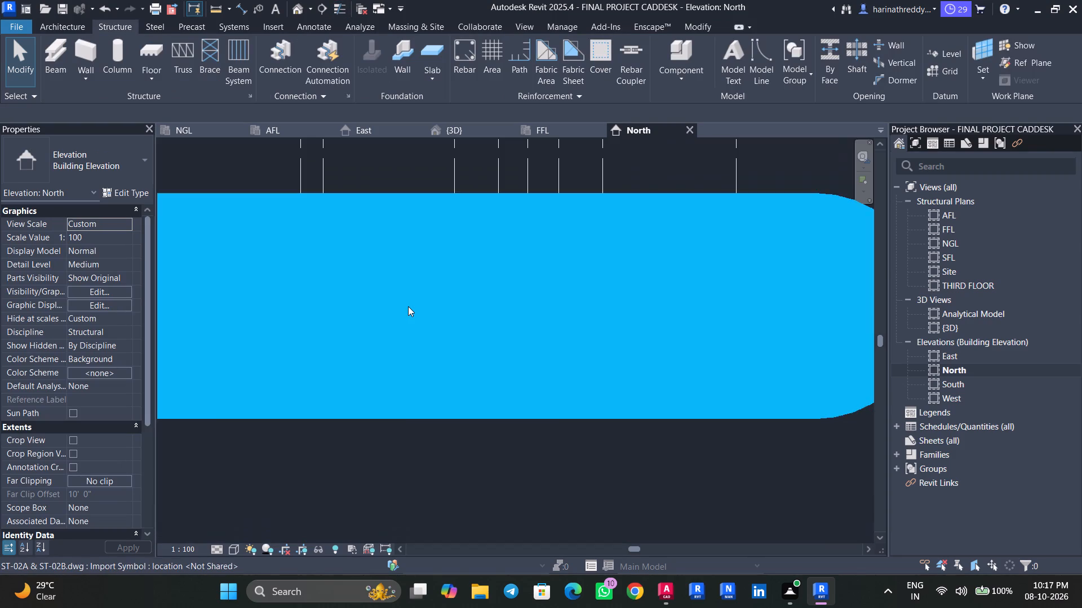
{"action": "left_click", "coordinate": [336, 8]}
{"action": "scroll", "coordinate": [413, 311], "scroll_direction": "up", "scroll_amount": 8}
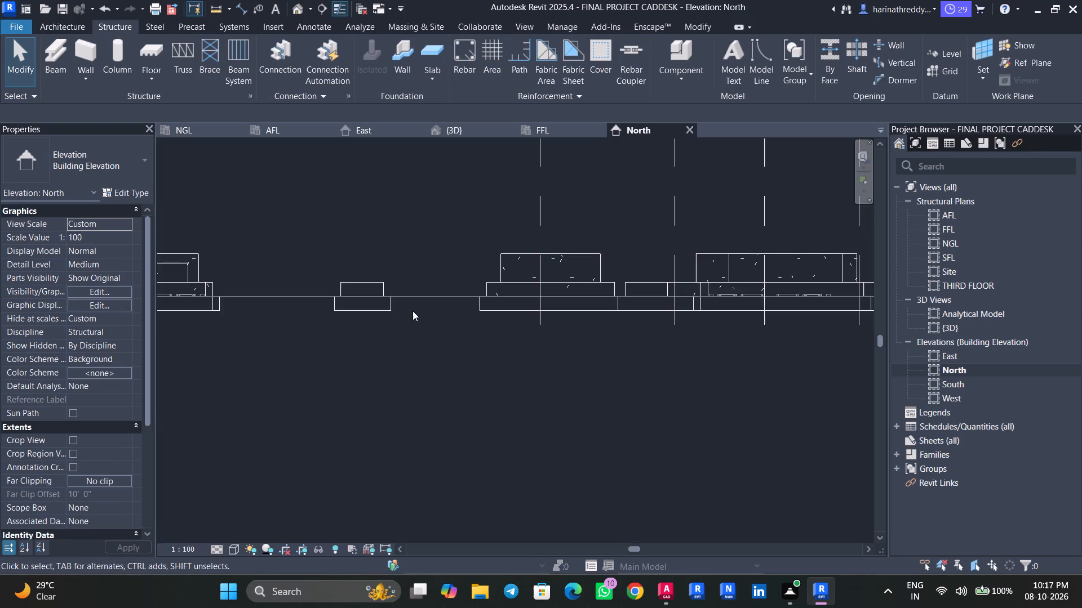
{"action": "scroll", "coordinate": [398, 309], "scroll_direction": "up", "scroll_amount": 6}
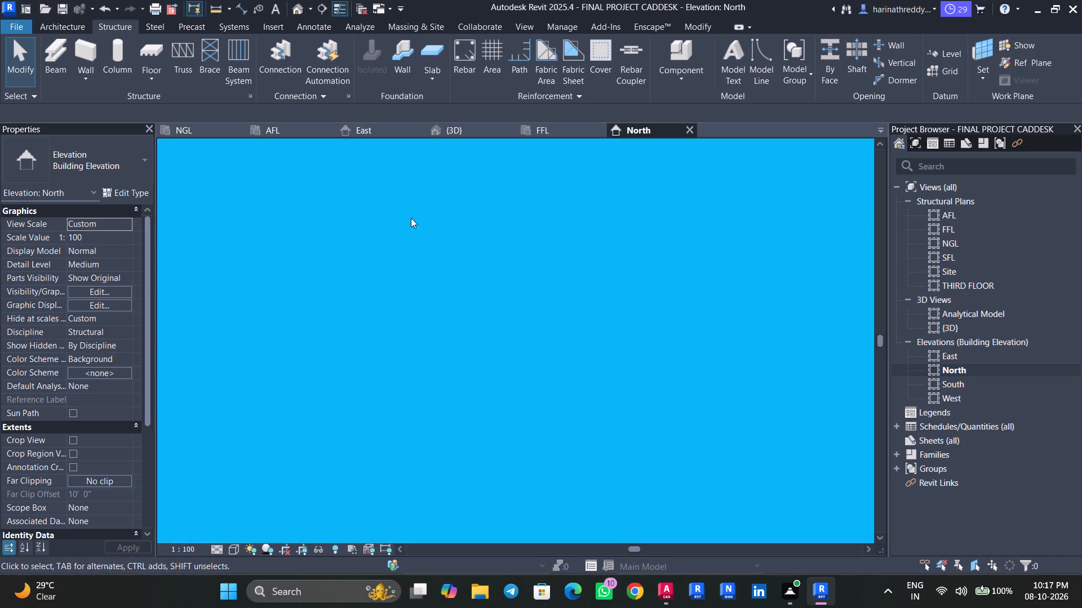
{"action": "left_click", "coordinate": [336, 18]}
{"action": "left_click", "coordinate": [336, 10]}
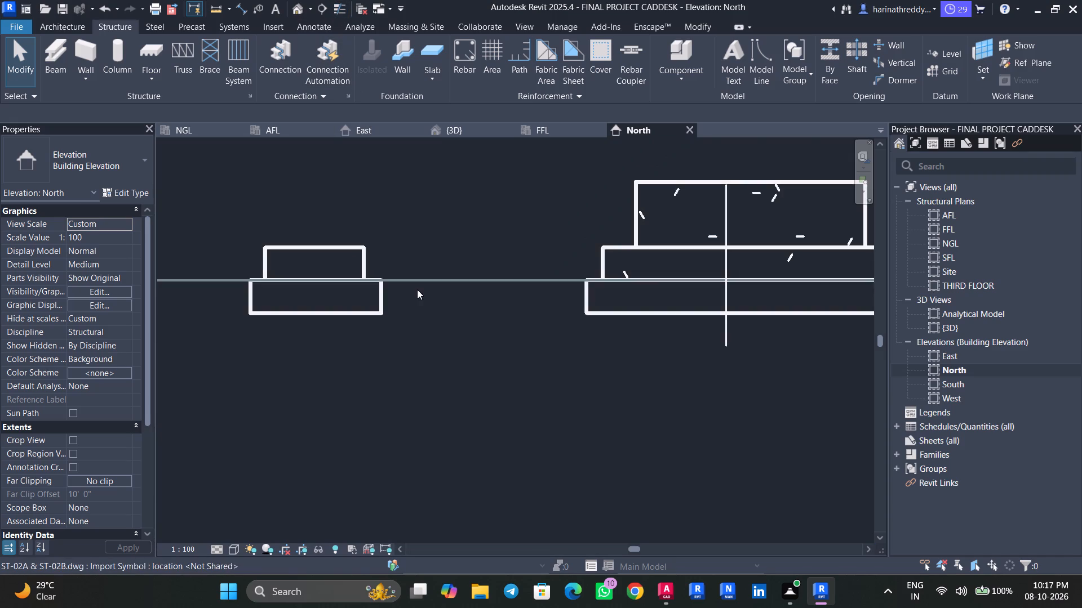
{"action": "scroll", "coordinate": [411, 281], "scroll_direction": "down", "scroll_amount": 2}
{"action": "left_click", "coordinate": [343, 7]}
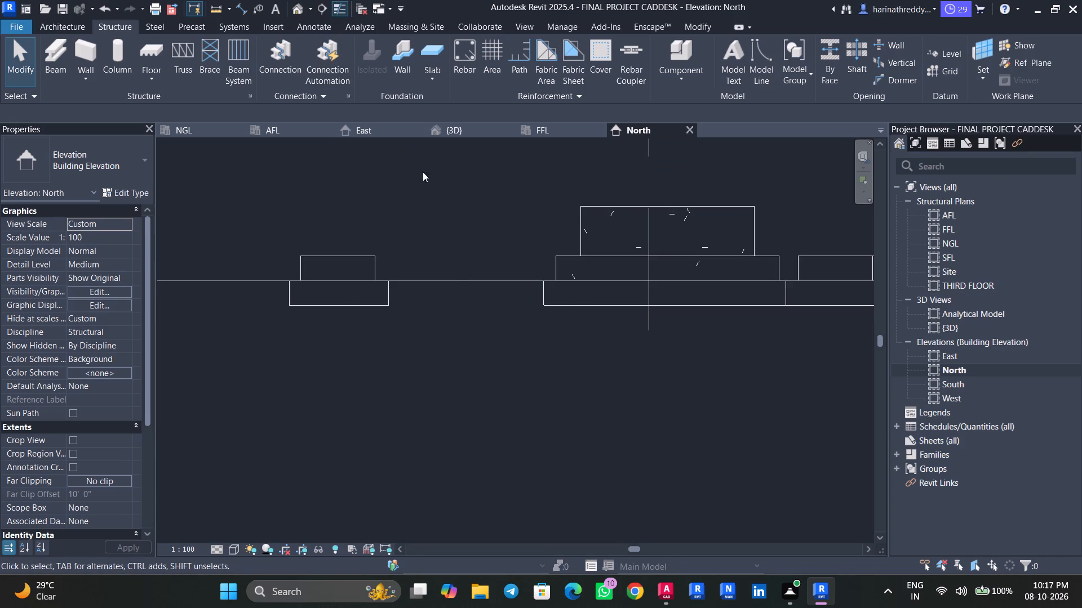
Select the ST-02A & ST-02B.dwg import in the North elevation and examine where it sits against the footings.
{"action": "left_click", "coordinate": [459, 274]}
{"action": "scroll", "coordinate": [459, 274], "scroll_direction": "down", "scroll_amount": 6}
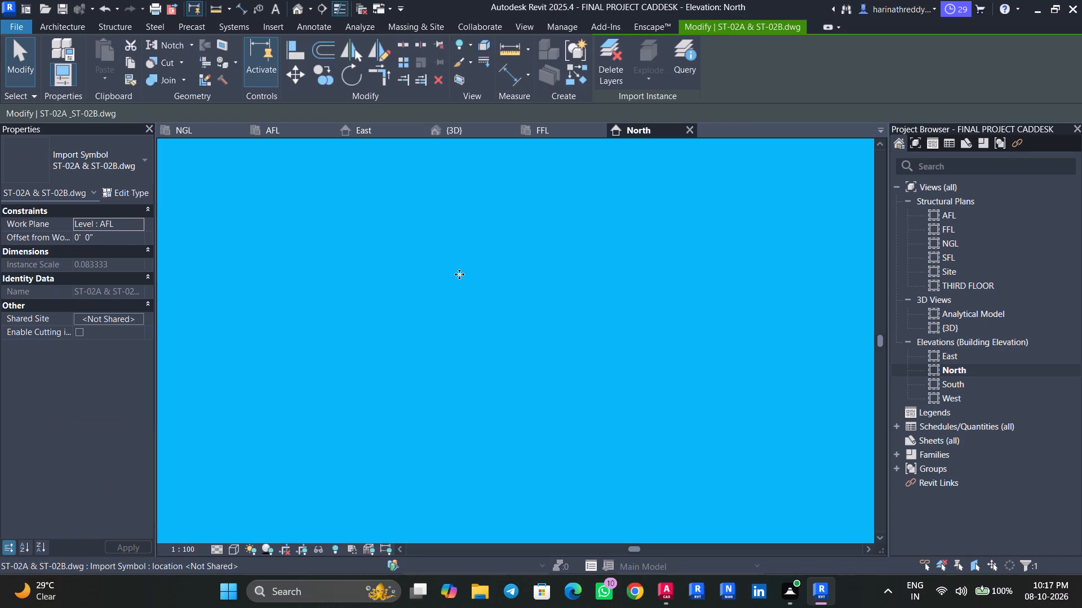
{"action": "scroll", "coordinate": [459, 274], "scroll_direction": "down", "scroll_amount": 12}
{"action": "scroll", "coordinate": [475, 242], "scroll_direction": "up", "scroll_amount": 4}
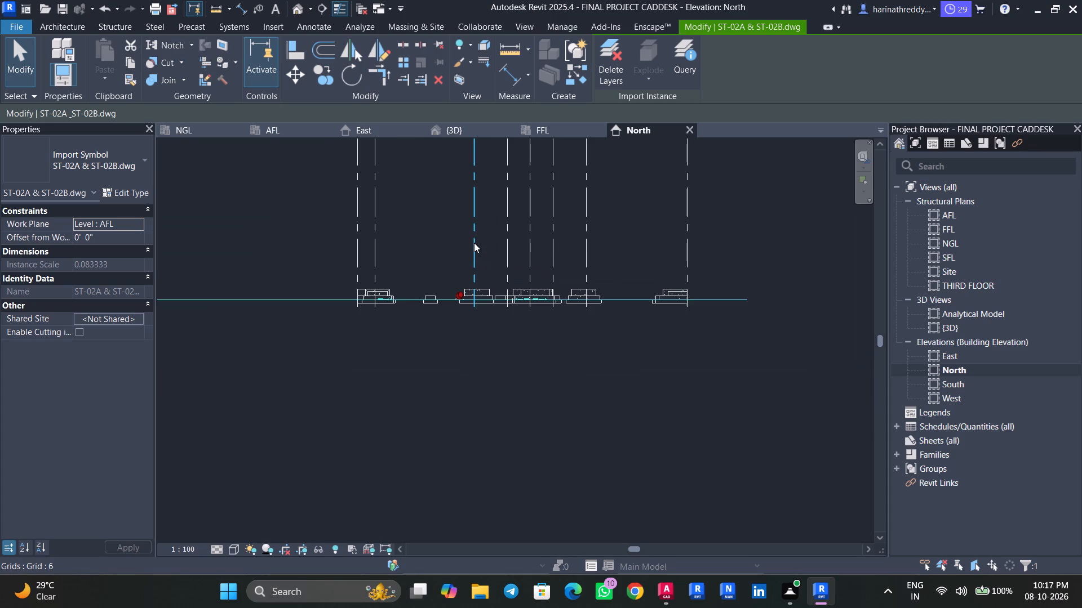
{"action": "scroll", "coordinate": [363, 274], "scroll_direction": "up", "scroll_amount": 7}
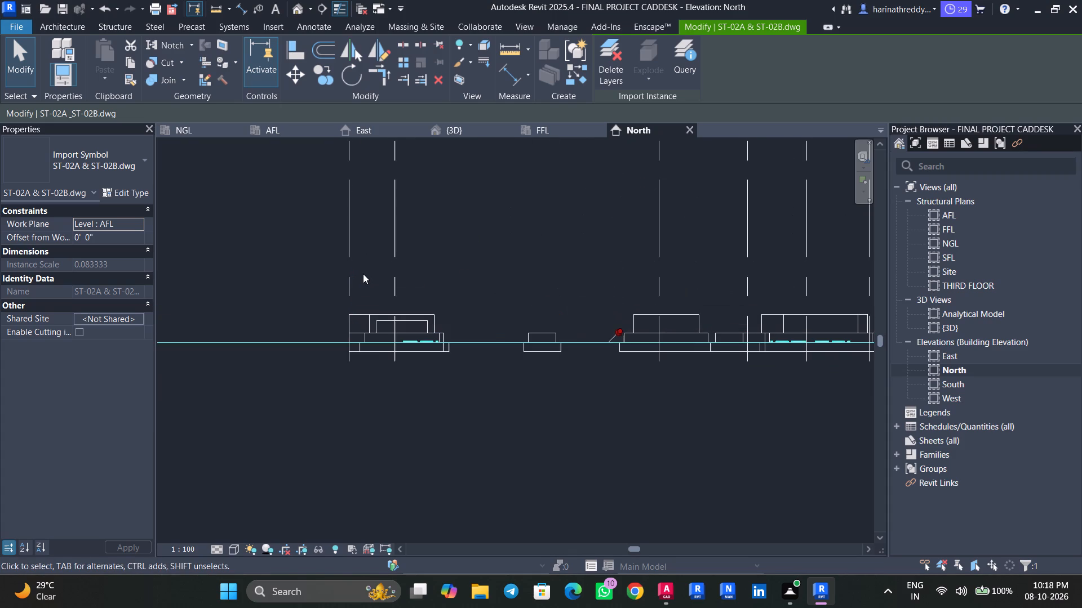
{"action": "middle_click_drag", "start_coordinate": [520, 275], "coordinate": [302, 274]}
{"action": "key", "text": "Escape"}
Check the height offset of the small standalone FOOTING in the North elevation.
{"action": "left_click", "coordinate": [336, 330]}
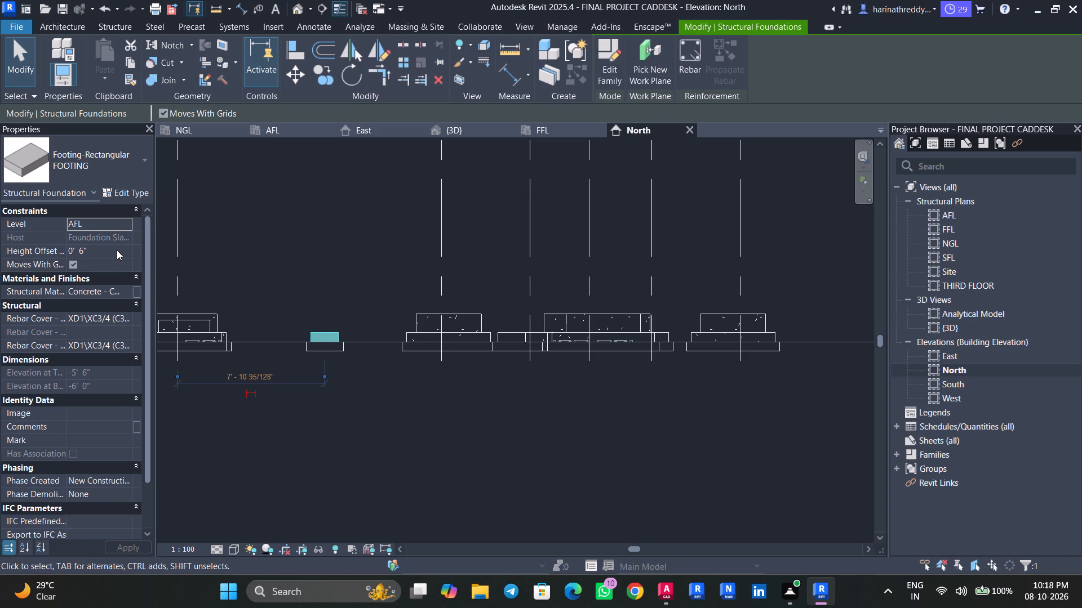
{"action": "left_click", "coordinate": [117, 250]}
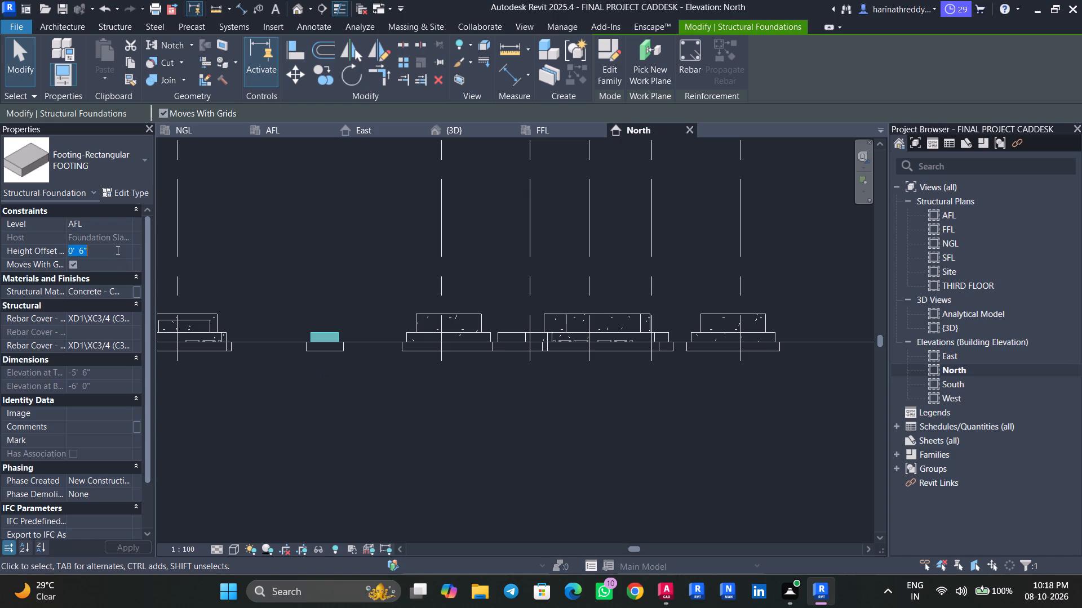
{"action": "key", "text": "Escape"}
{"action": "key", "text": "Escape"}
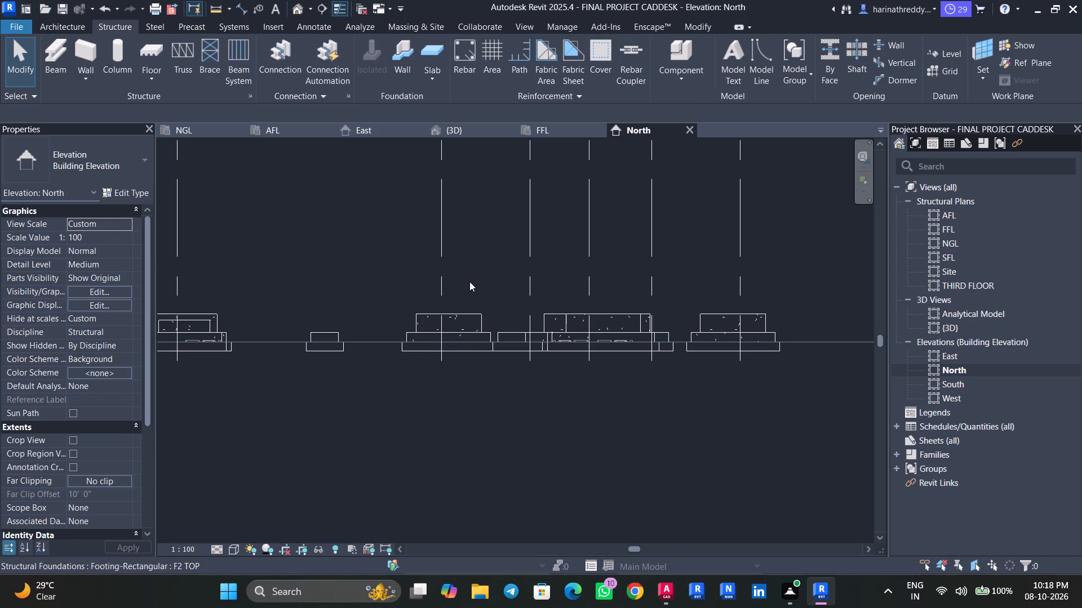
Measure the height from the imported drawing's line to the top of the nearby F2 TOP footing with an aligned dimension.
{"action": "type", "text": "DI"}
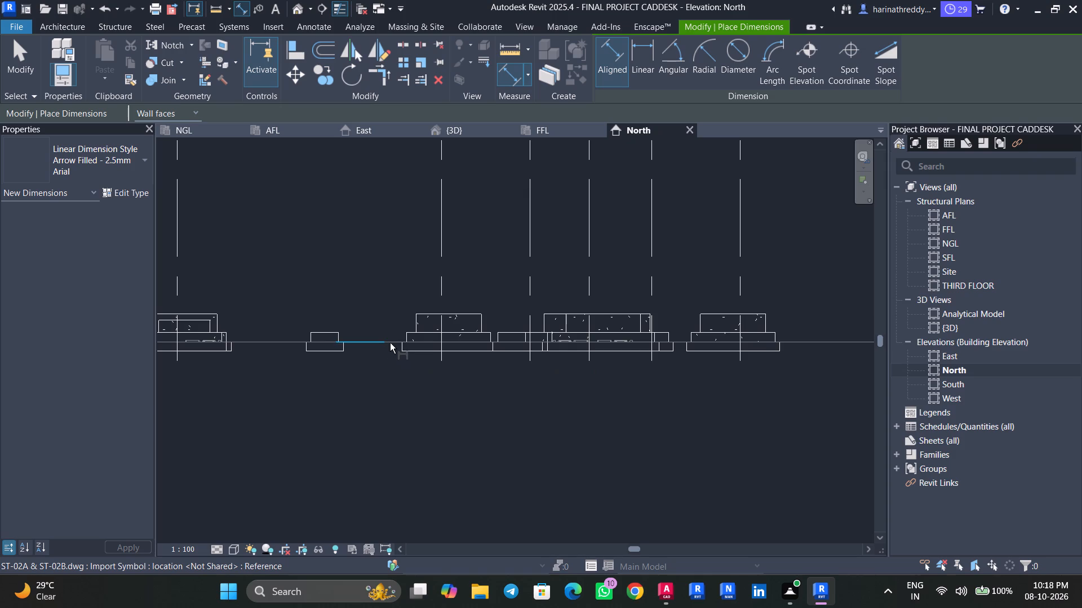
{"action": "left_click", "coordinate": [394, 343]}
{"action": "left_click", "coordinate": [423, 315]}
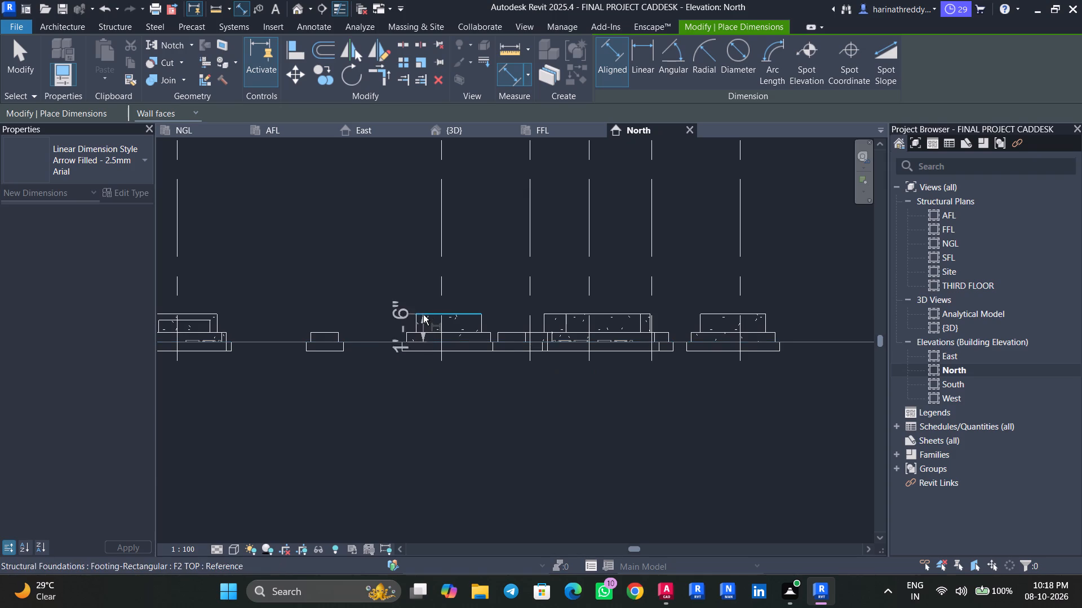
{"action": "key", "text": "Escape"}
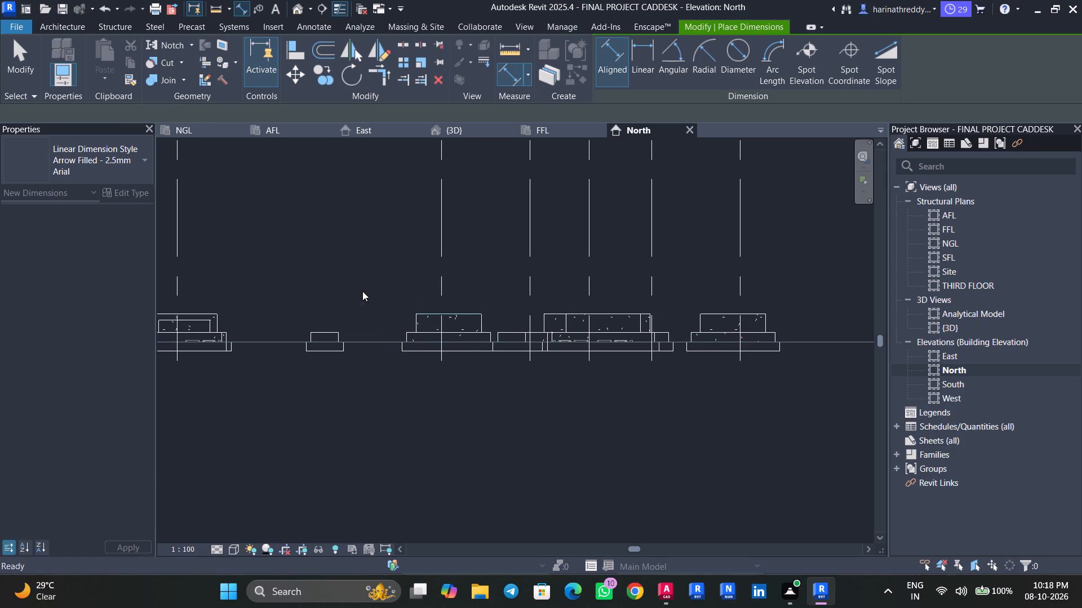
{"action": "key", "text": "Escape"}
{"action": "key", "text": "Escape"}
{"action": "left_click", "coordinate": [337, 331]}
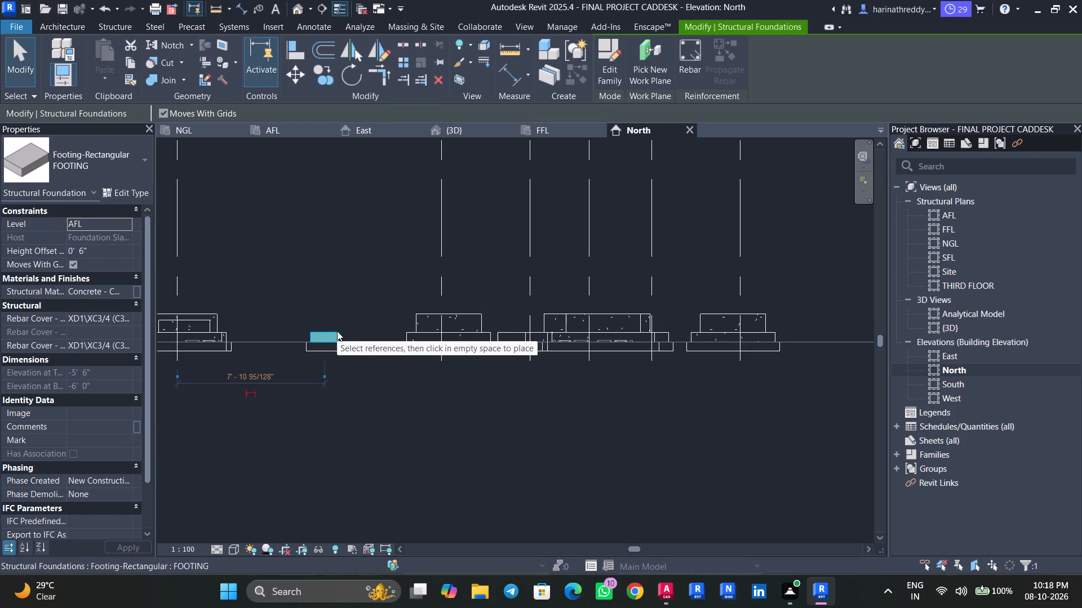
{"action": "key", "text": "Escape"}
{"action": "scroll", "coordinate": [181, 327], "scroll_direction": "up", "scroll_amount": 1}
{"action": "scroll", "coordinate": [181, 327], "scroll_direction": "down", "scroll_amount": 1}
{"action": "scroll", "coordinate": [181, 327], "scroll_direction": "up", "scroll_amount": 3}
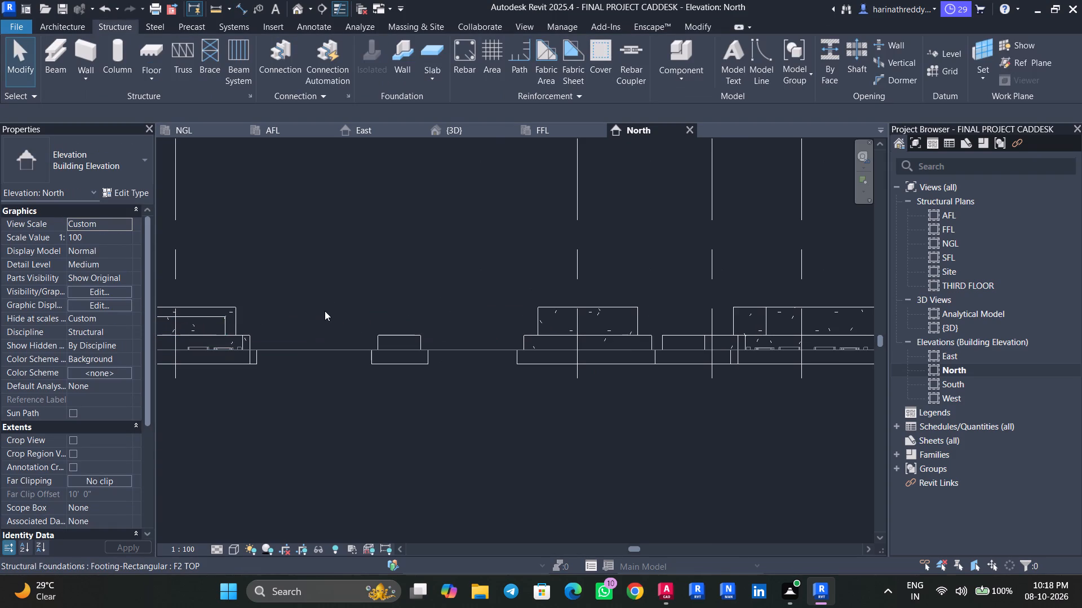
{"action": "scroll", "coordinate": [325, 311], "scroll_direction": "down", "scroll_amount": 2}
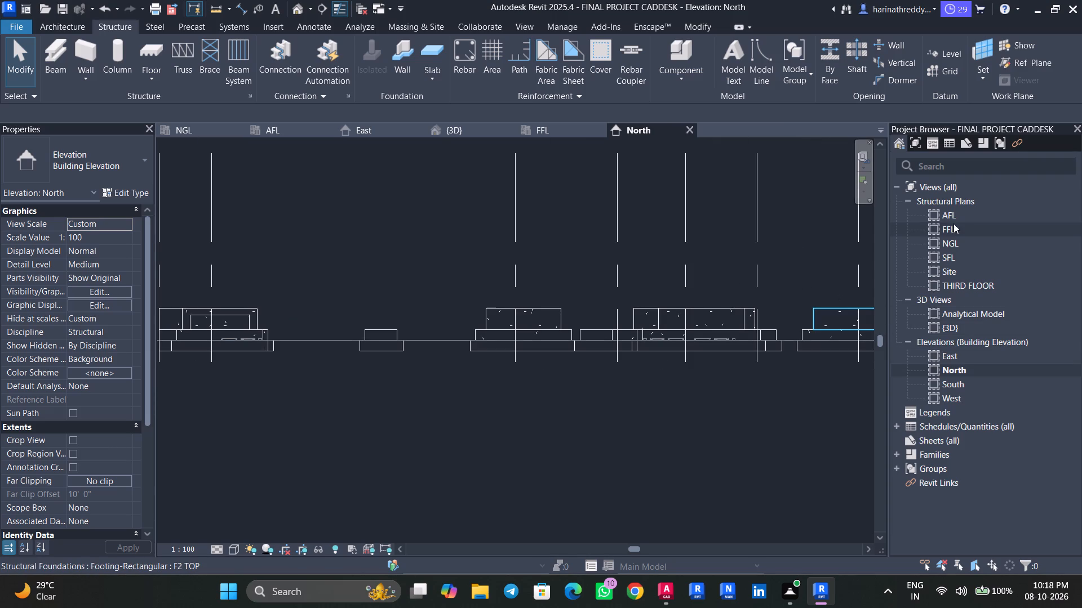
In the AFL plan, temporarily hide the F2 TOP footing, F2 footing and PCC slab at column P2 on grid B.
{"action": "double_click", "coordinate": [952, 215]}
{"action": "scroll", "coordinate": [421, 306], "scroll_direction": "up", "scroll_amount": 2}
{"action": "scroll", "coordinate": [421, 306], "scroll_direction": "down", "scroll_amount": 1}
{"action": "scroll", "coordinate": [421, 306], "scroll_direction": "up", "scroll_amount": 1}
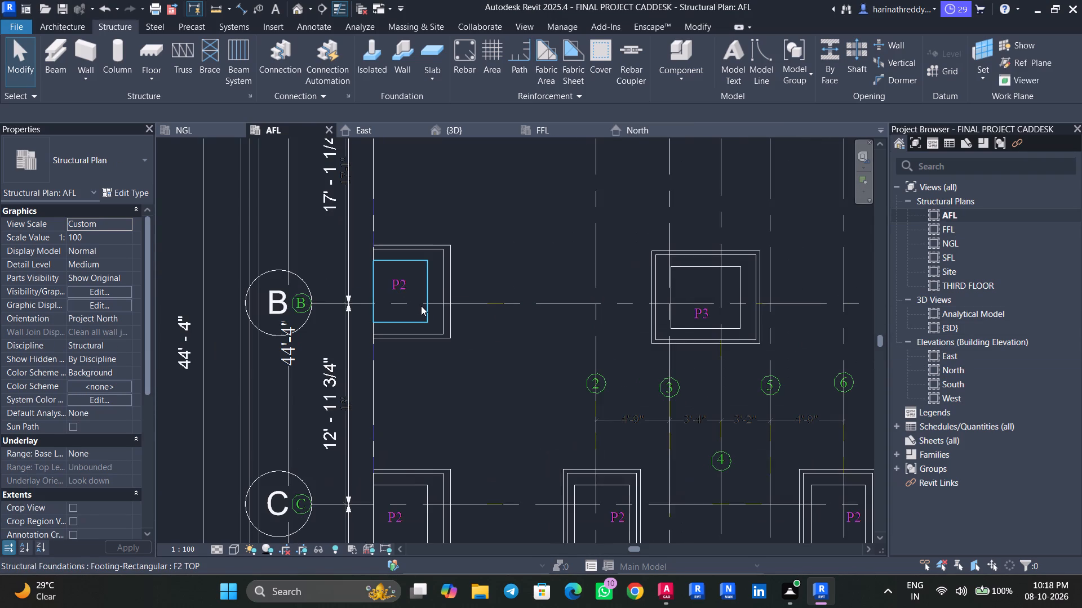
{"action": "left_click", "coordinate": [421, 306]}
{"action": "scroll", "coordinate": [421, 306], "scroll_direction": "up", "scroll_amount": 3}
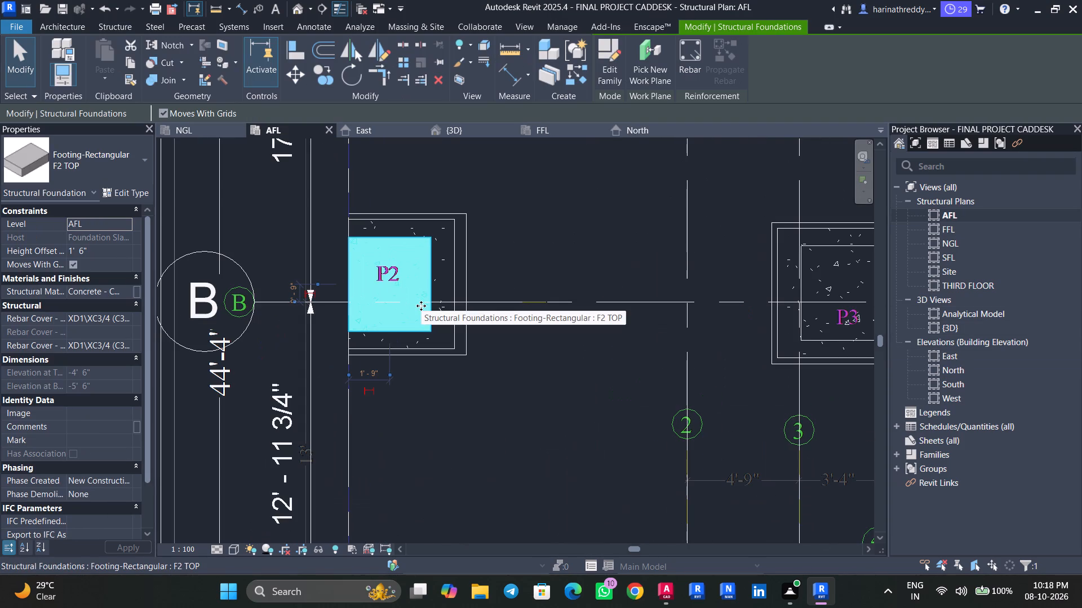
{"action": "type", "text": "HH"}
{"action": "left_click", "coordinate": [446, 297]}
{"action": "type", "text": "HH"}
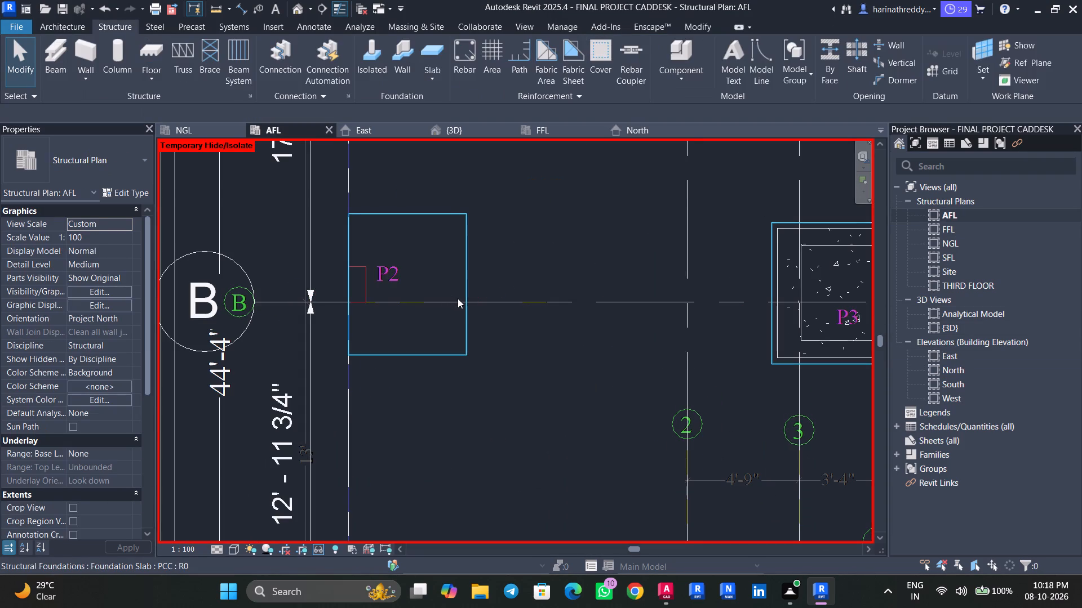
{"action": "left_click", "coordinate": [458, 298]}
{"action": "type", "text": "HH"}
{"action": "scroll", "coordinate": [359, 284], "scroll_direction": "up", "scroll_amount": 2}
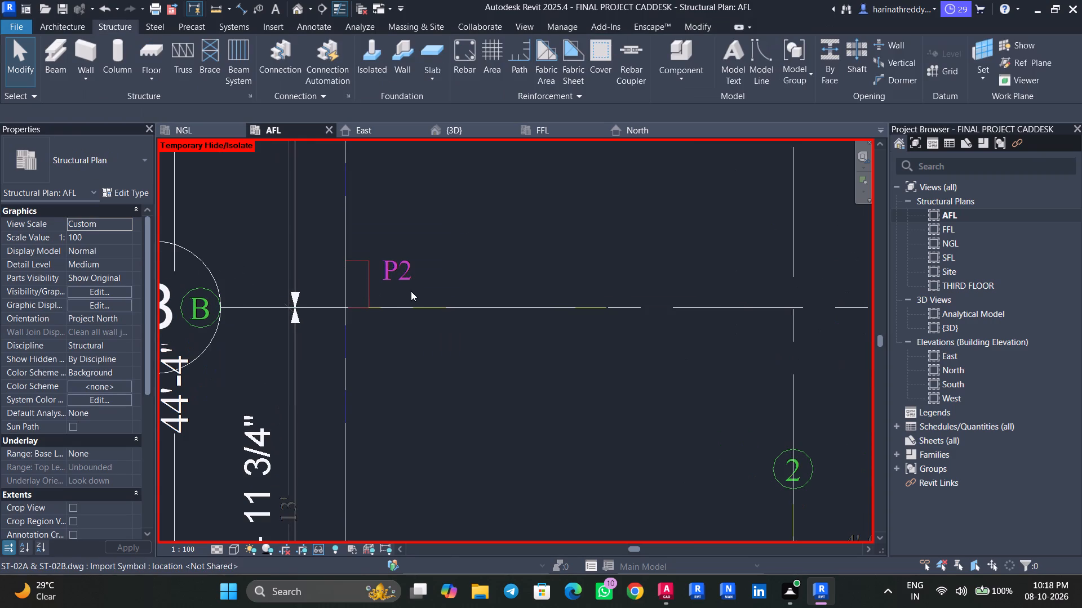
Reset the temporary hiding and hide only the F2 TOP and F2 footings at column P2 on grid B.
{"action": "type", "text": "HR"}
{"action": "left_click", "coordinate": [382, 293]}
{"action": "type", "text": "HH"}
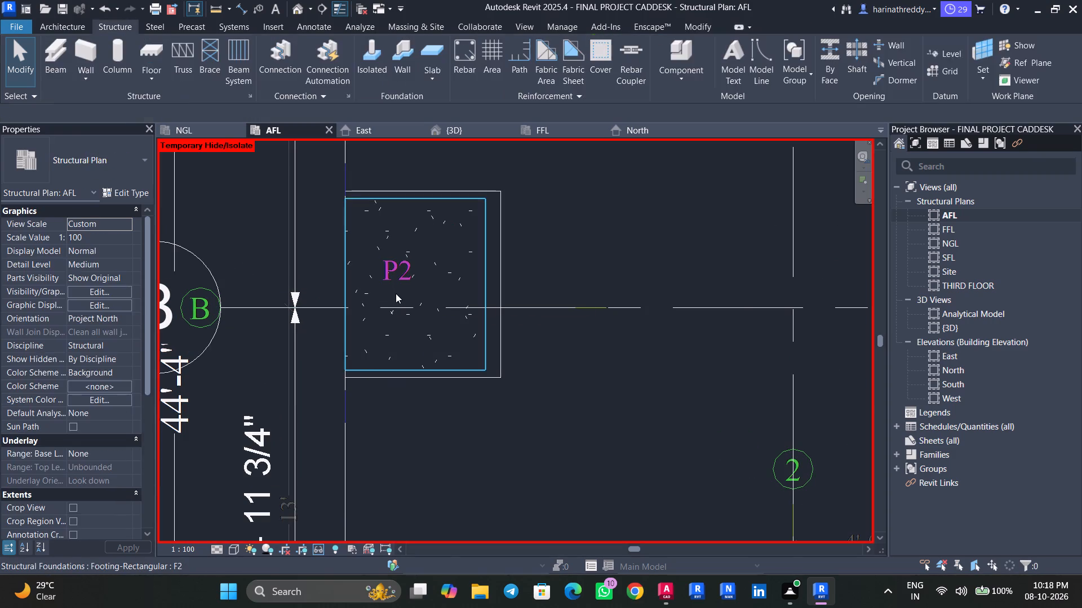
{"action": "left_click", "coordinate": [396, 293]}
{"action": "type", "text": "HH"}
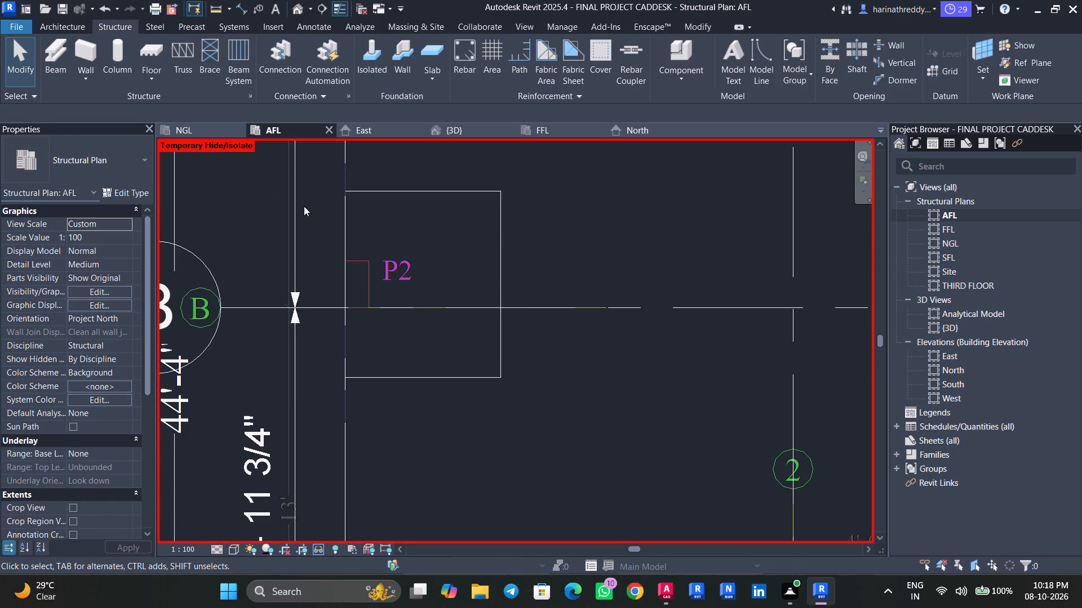
Switch to AutoCAD and examine the column and footing layout sheets and ground floor plan in ST-02A & ST-02B.dwg.
{"action": "left_click", "coordinate": [659, 590]}
{"action": "scroll", "coordinate": [425, 363], "scroll_direction": "down", "scroll_amount": 7}
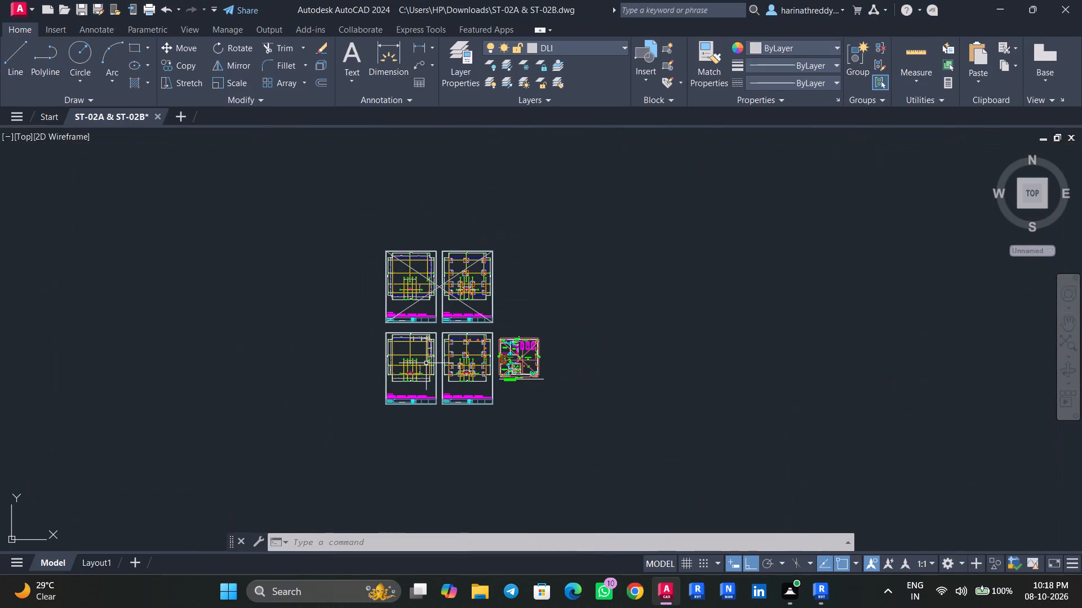
{"action": "scroll", "coordinate": [527, 377], "scroll_direction": "up", "scroll_amount": 7}
{"action": "middle_click_drag", "start_coordinate": [505, 350], "coordinate": [537, 404]}
{"action": "scroll", "coordinate": [544, 395], "scroll_direction": "down", "scroll_amount": 3}
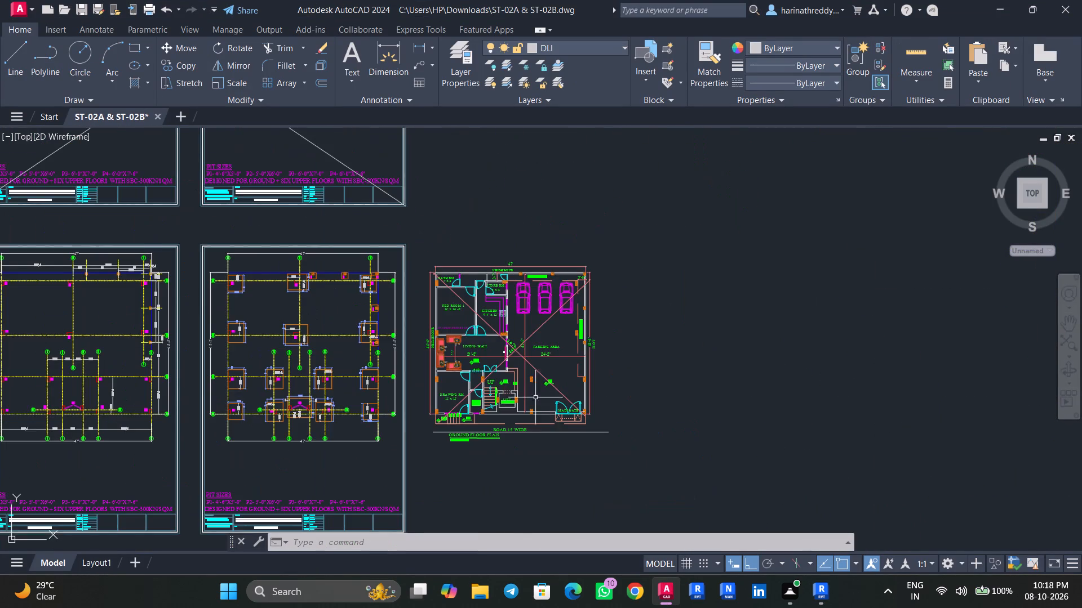
{"action": "middle_click_drag", "start_coordinate": [488, 416], "coordinate": [605, 412]}
{"action": "scroll", "coordinate": [598, 409], "scroll_direction": "down", "scroll_amount": 5}
{"action": "scroll", "coordinate": [593, 405], "scroll_direction": "up", "scroll_amount": 2}
{"action": "middle_click_drag", "start_coordinate": [586, 402], "coordinate": [517, 408]}
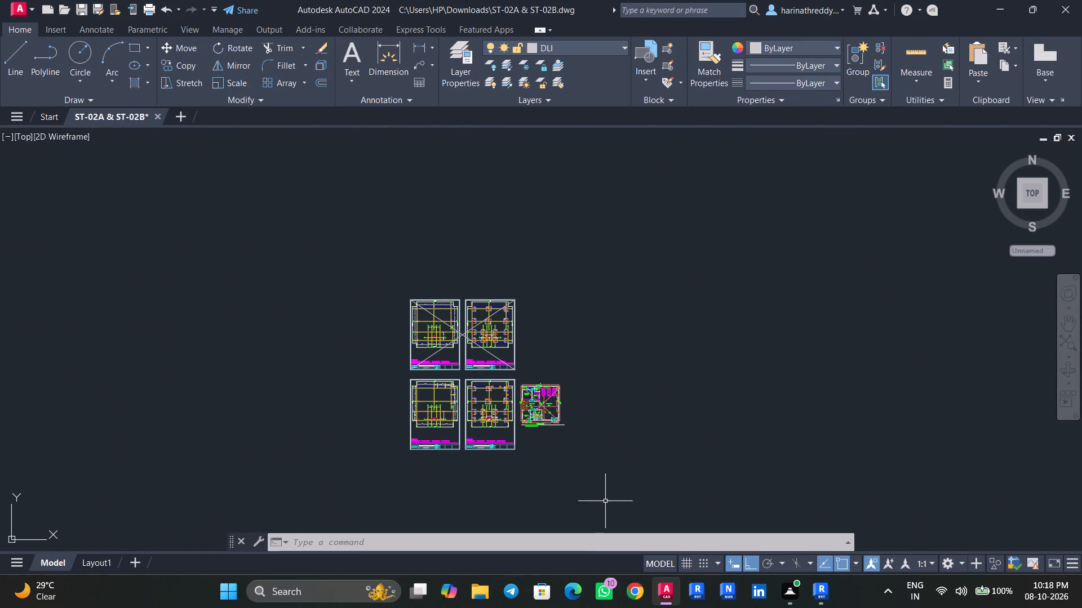
{"action": "scroll", "coordinate": [481, 390], "scroll_direction": "up", "scroll_amount": 4}
{"action": "middle_click_drag", "start_coordinate": [485, 382], "coordinate": [342, 380]}
{"action": "scroll", "coordinate": [342, 380], "scroll_direction": "down", "scroll_amount": 4}
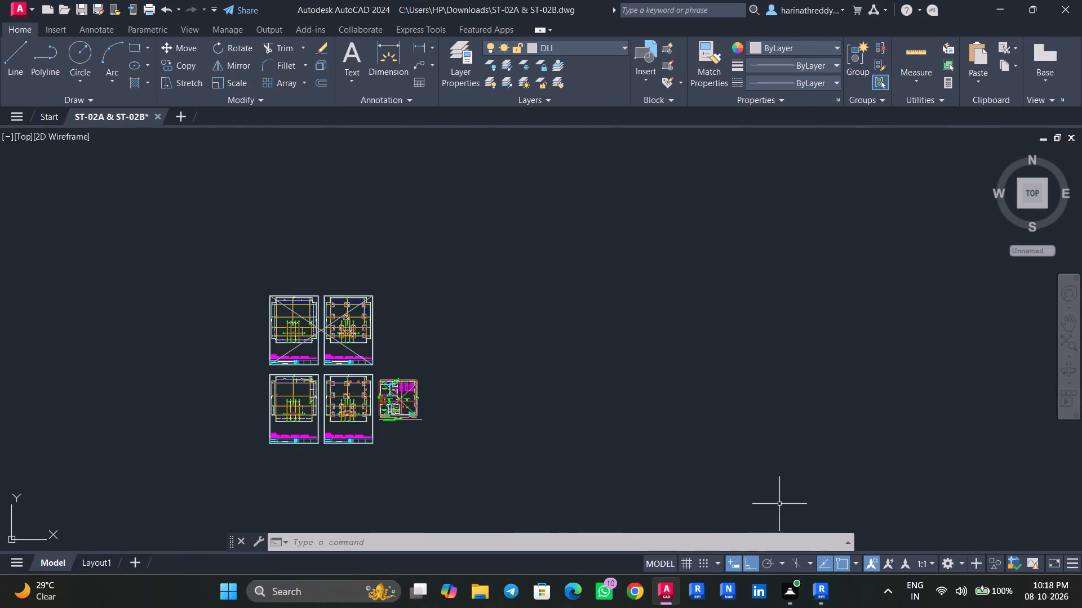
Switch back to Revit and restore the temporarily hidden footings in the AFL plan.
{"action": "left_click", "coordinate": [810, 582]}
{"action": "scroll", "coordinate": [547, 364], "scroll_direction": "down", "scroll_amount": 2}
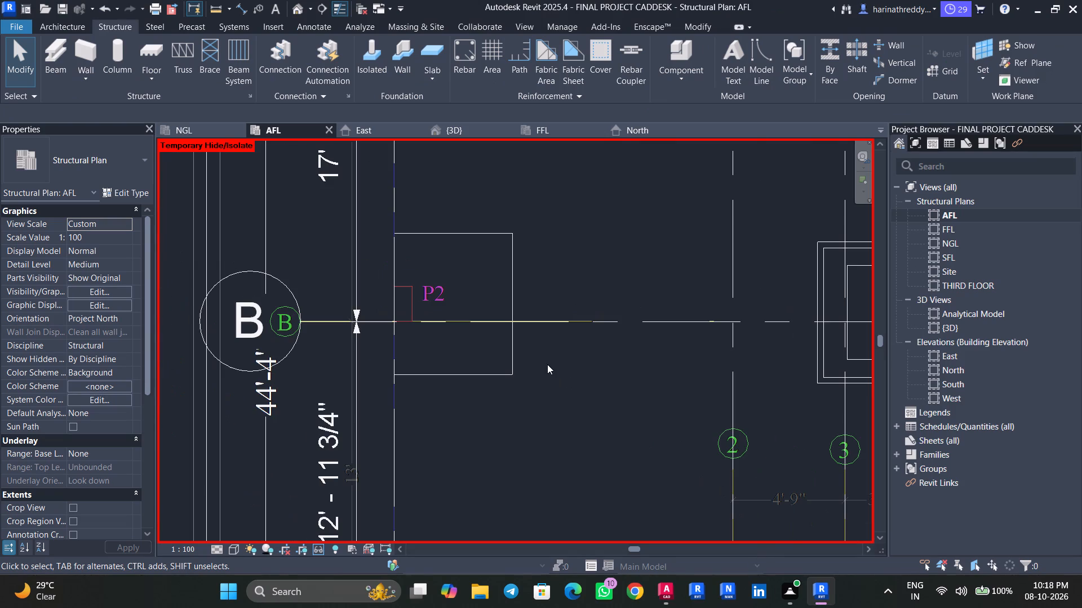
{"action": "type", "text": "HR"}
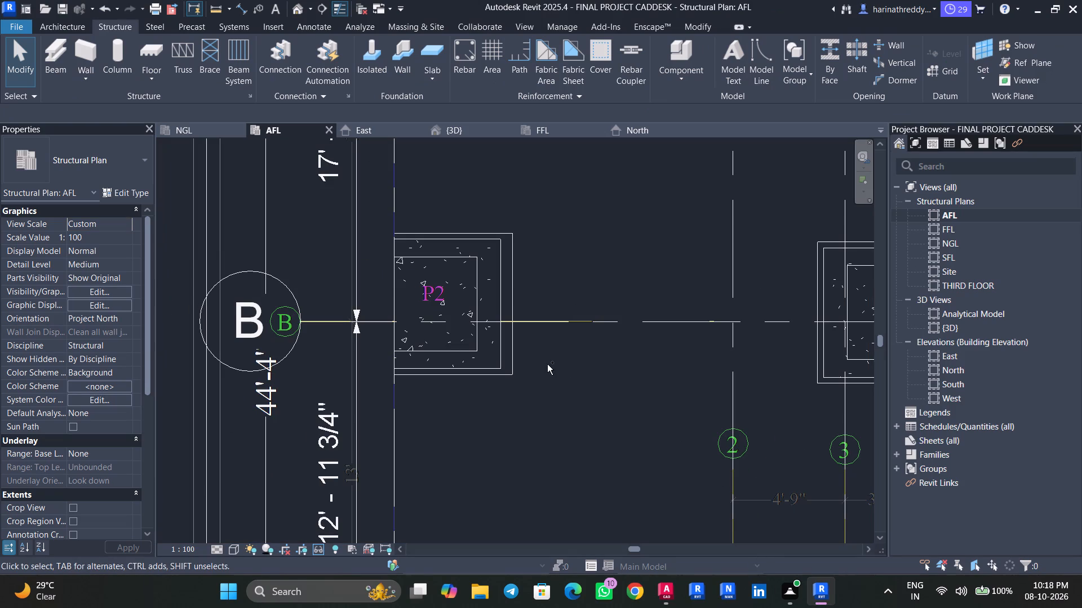
Save the project.
{"action": "key", "text": "ctrl+s"}
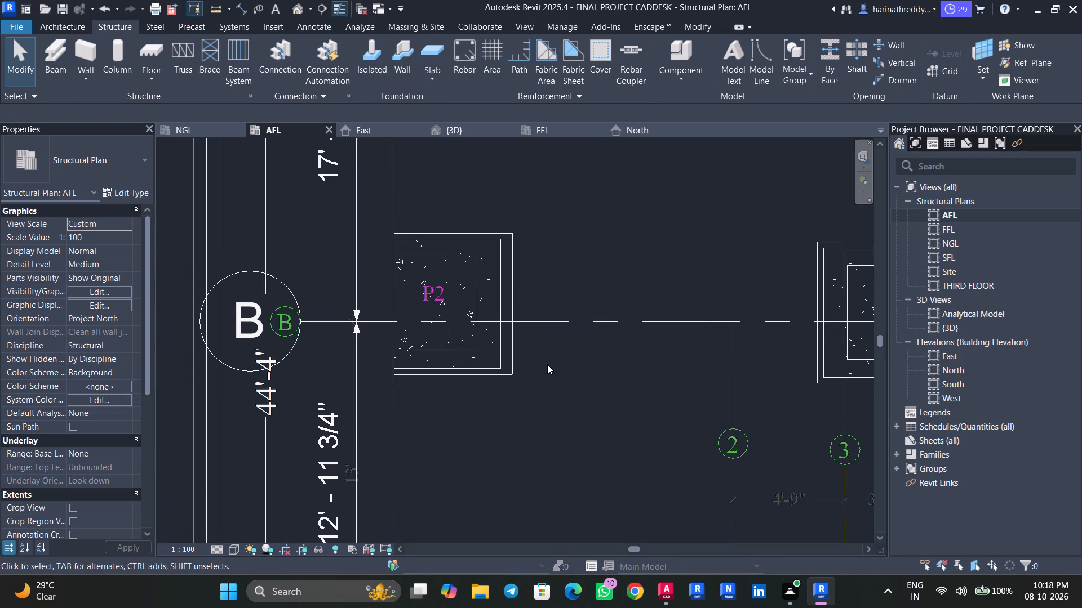
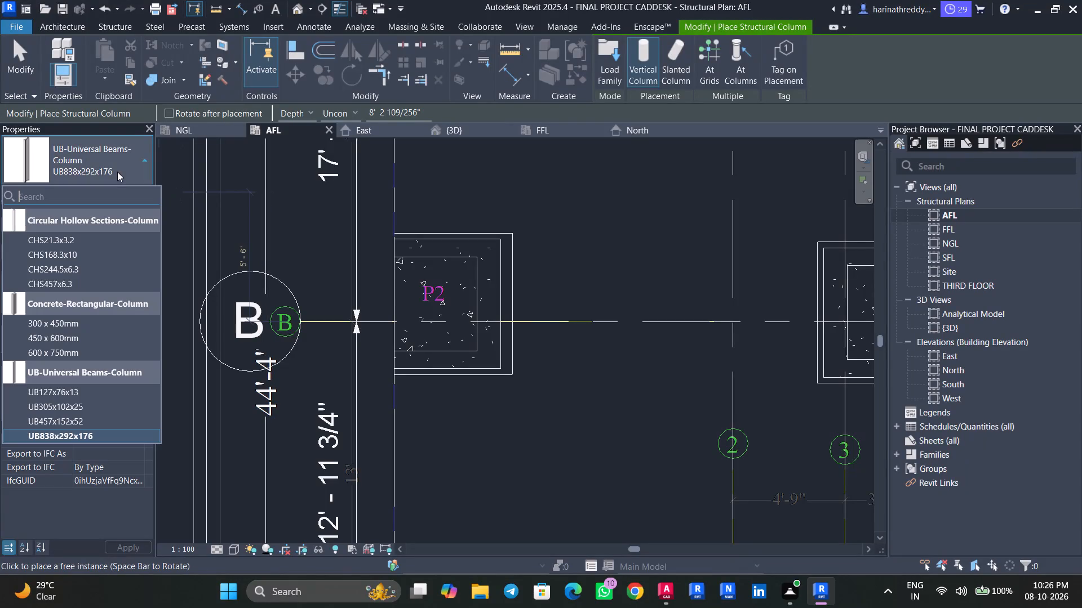
Duplicate the 300 x 450mm concrete rectangular column type as C1, with b set to 9" and h to 18".
{"action": "left_click", "coordinate": [70, 320]}
{"action": "left_click", "coordinate": [131, 191]}
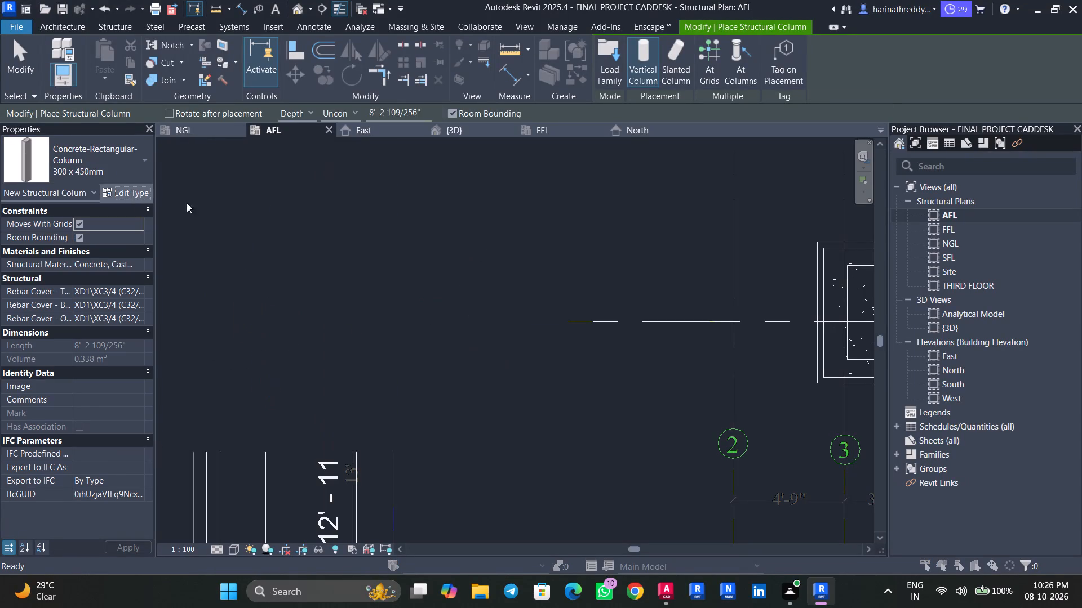
{"action": "left_click", "coordinate": [826, 155]}
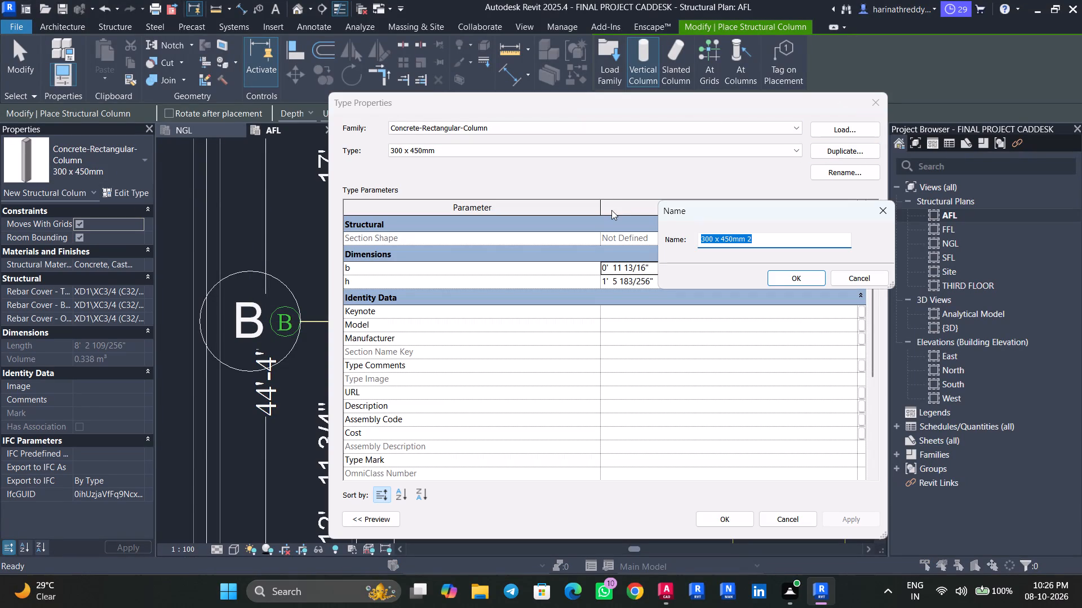
{"action": "type", "text": "C1"}
{"action": "left_click", "coordinate": [768, 274]}
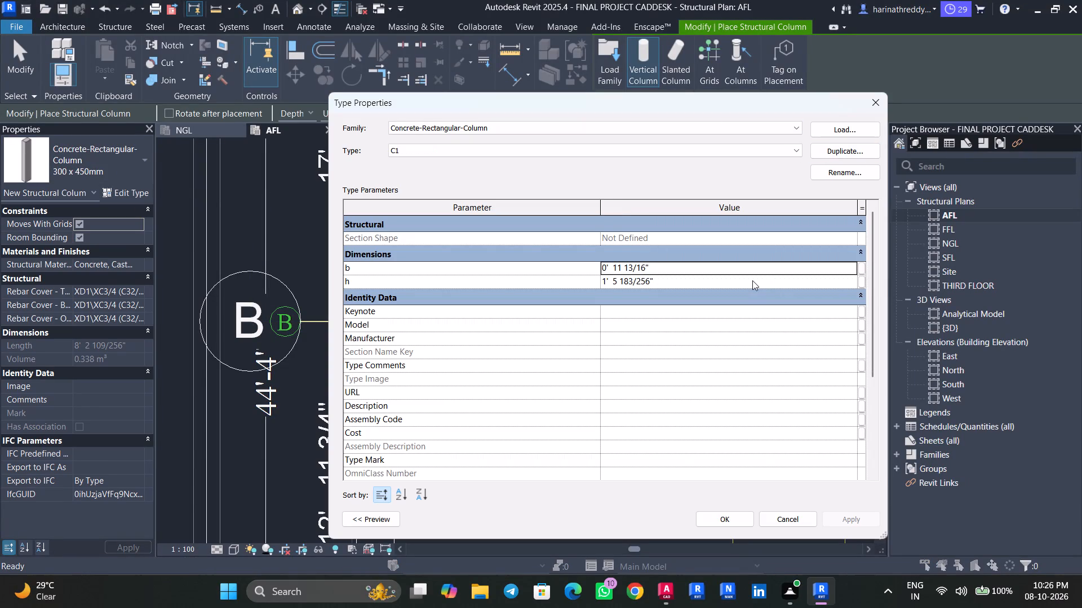
{"action": "left_click", "coordinate": [728, 272]}
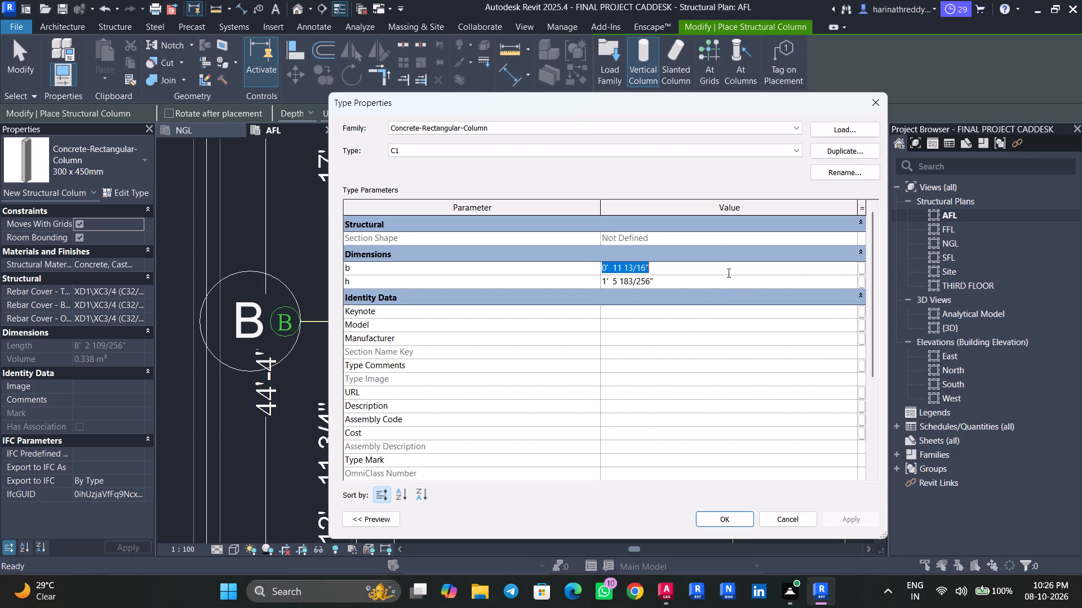
{"action": "type", "text": "9\""}
{"action": "key", "text": "Return"}
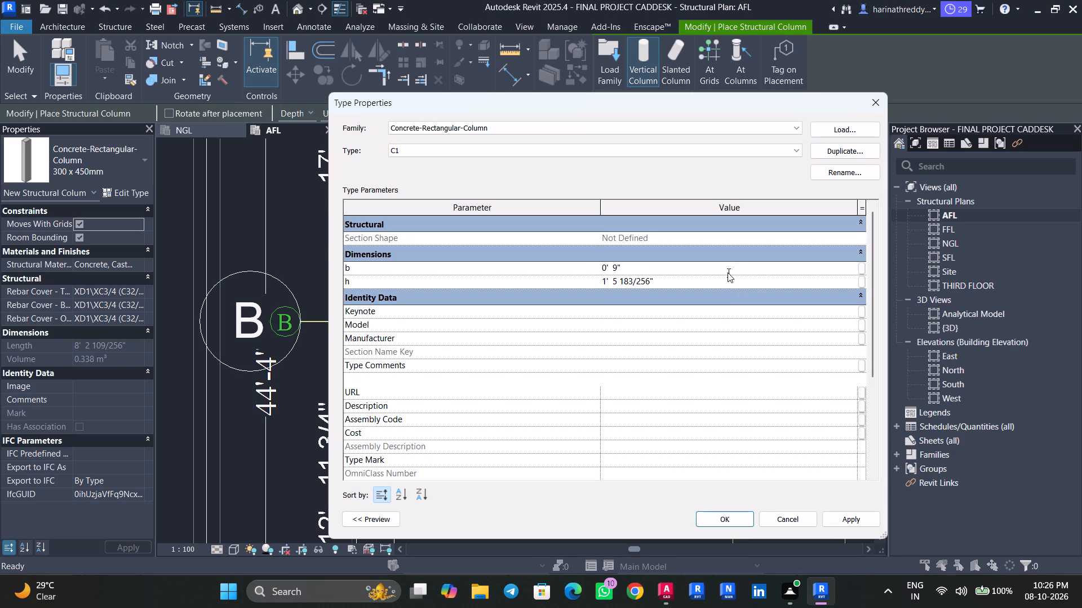
{"action": "left_click", "coordinate": [728, 279]}
{"action": "type", "text": "18\""}
{"action": "key", "text": "Return"}
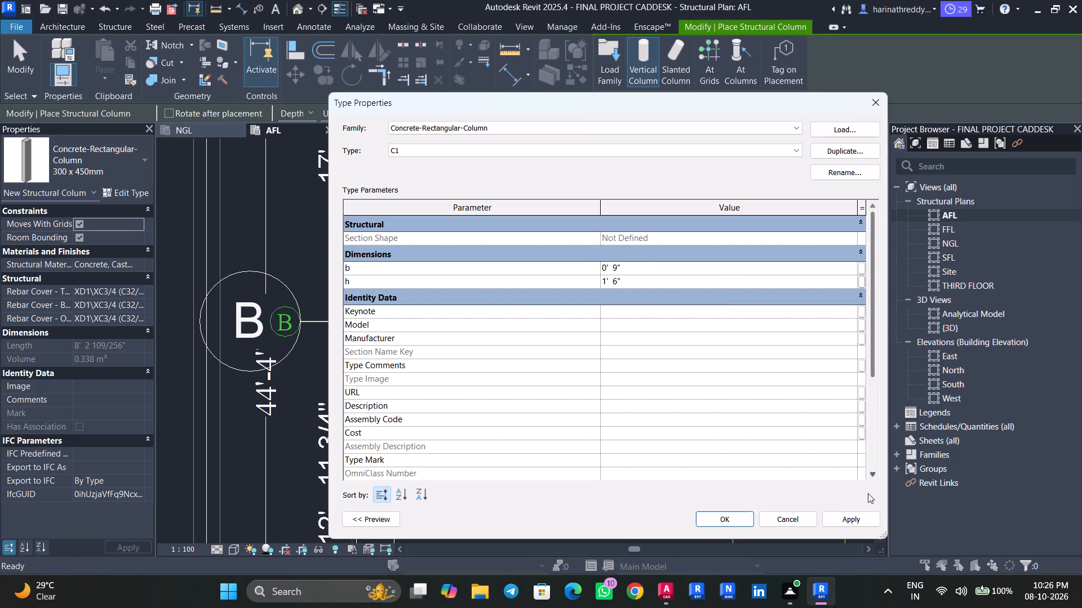
{"action": "left_click", "coordinate": [873, 524]}
Duplicate column type C1 as C2, keeping the same section dimensions.
{"action": "left_click", "coordinate": [846, 154]}
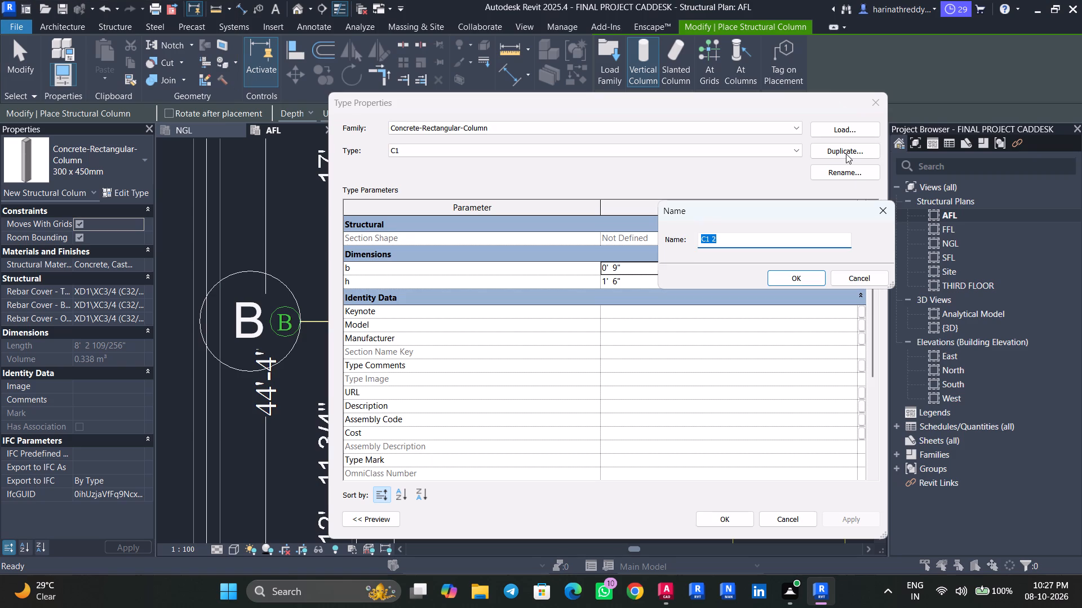
{"action": "type", "text": "C2"}
{"action": "left_click", "coordinate": [812, 284]}
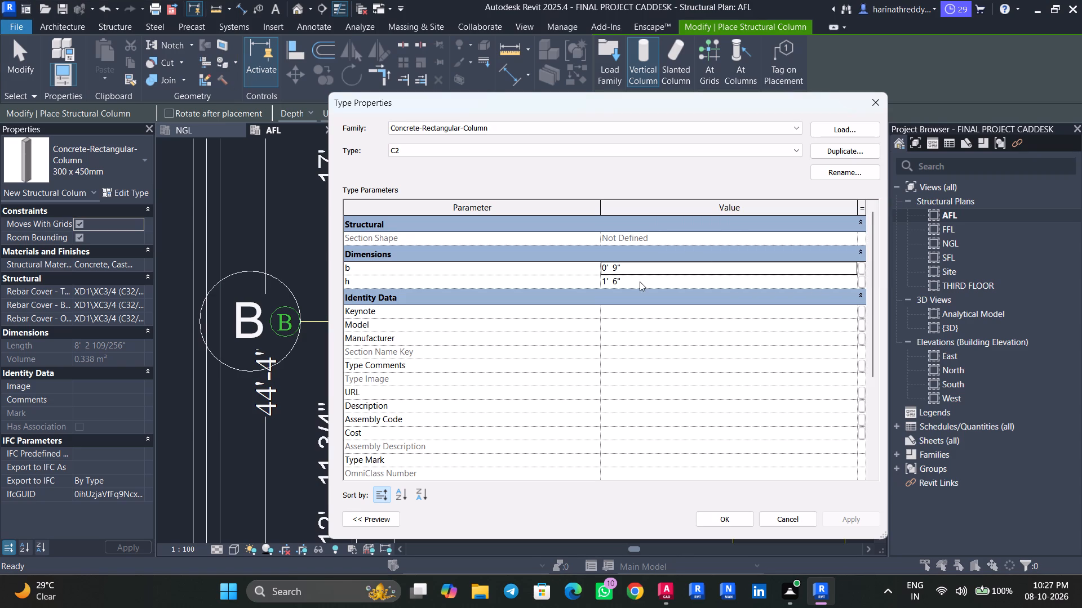
Duplicate column type C2 as C3 and set its h dimension to 24".
{"action": "left_click", "coordinate": [835, 146]}
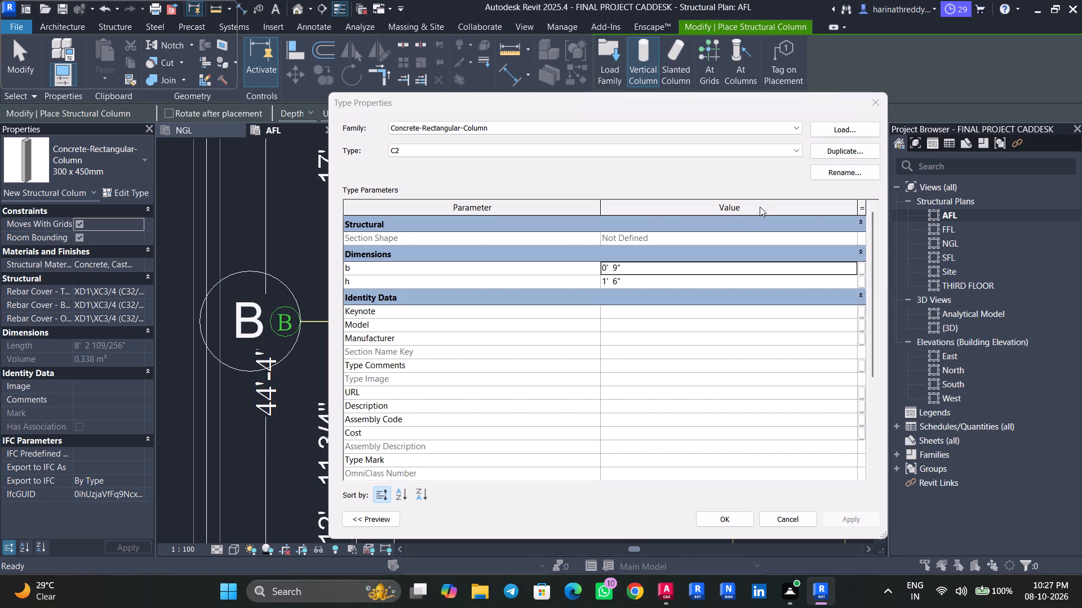
{"action": "type", "text": "C3"}
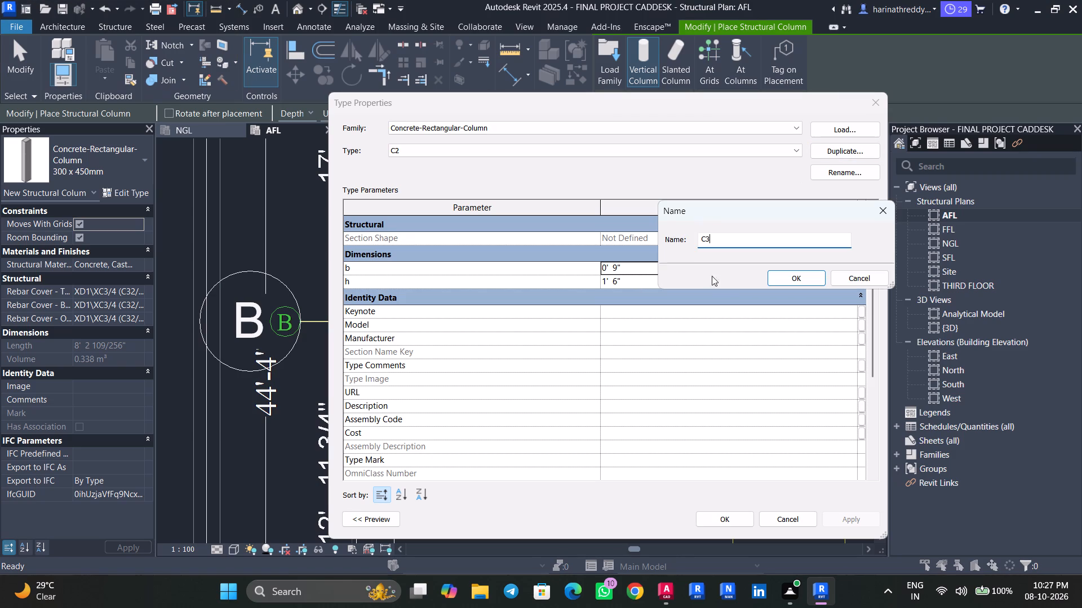
{"action": "left_click", "coordinate": [781, 277]}
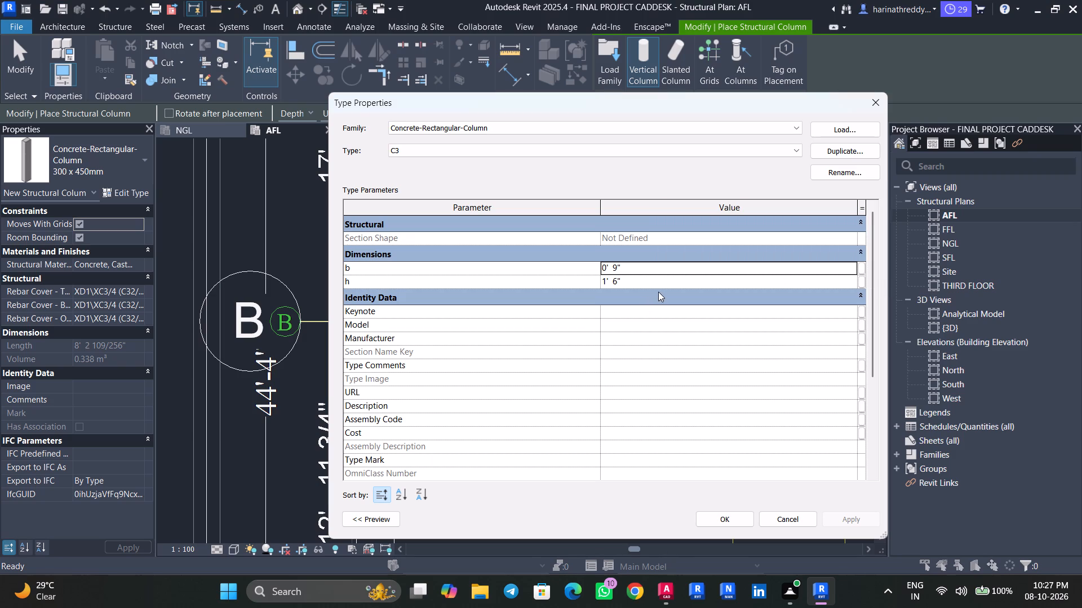
{"action": "left_click", "coordinate": [659, 282]}
{"action": "type", "text": "24"}
{"action": "key", "text": "shift+quotedbl"}
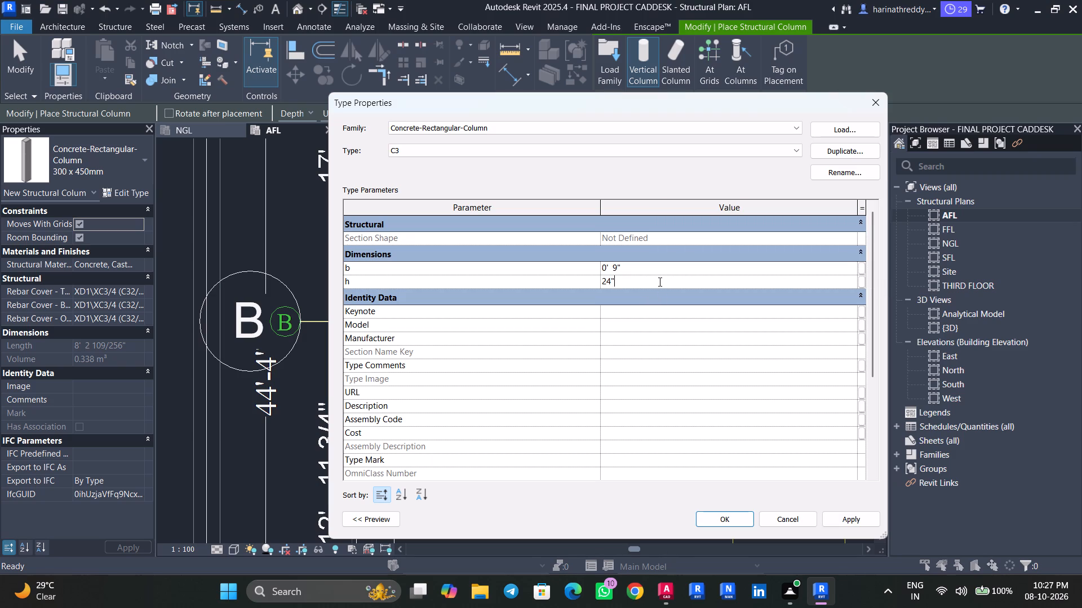
{"action": "key", "text": "Return"}
{"action": "left_click", "coordinate": [850, 516]}
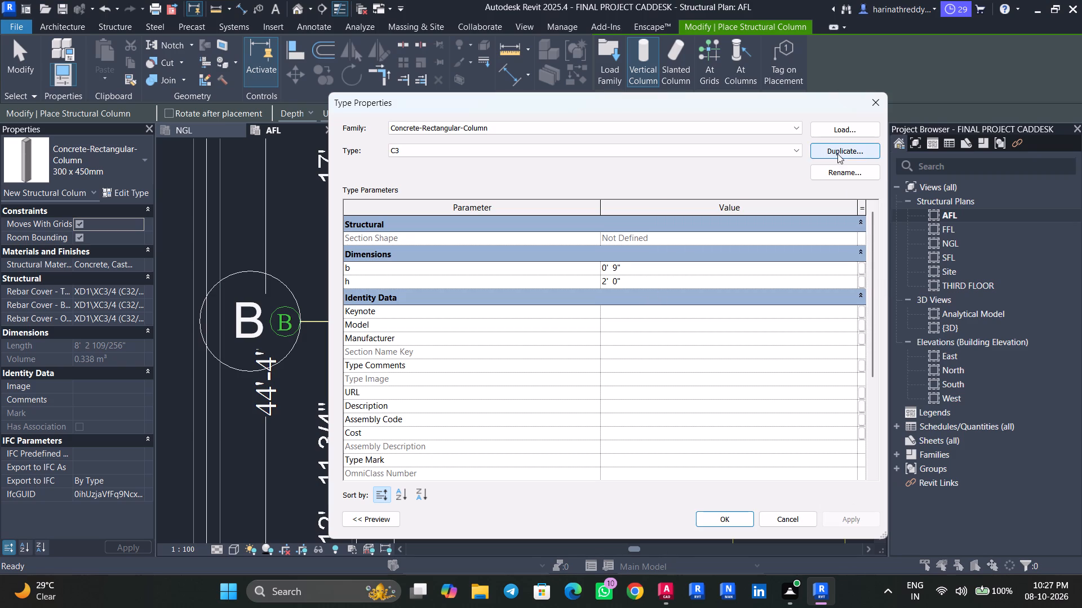
Duplicate column type C3 as C4 and set its h dimension to 15".
{"action": "left_click", "coordinate": [837, 153]}
{"action": "key", "text": "c"}
{"action": "key", "text": "4"}
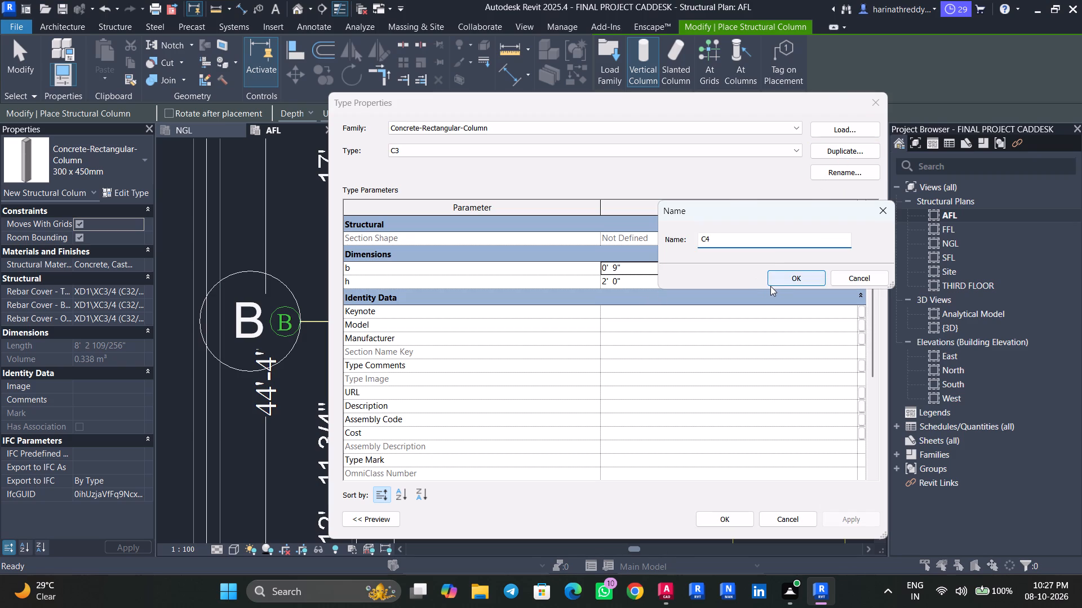
{"action": "left_click", "coordinate": [770, 286]}
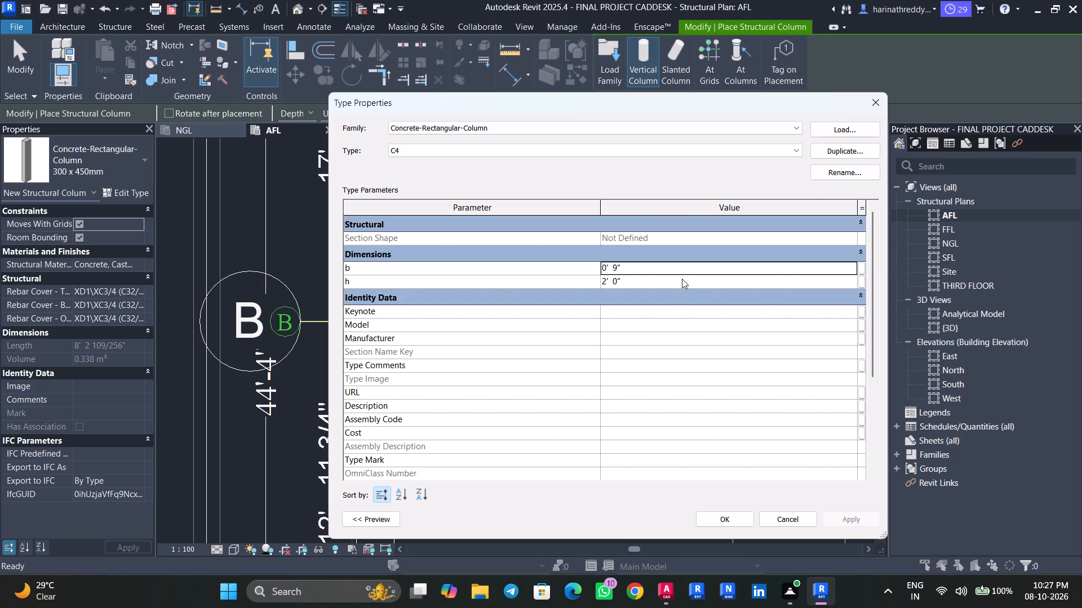
{"action": "left_click", "coordinate": [682, 279]}
{"action": "type", "text": "15\""}
{"action": "key", "text": "Return"}
{"action": "left_click", "coordinate": [849, 509]}
{"action": "left_click", "coordinate": [846, 516]}
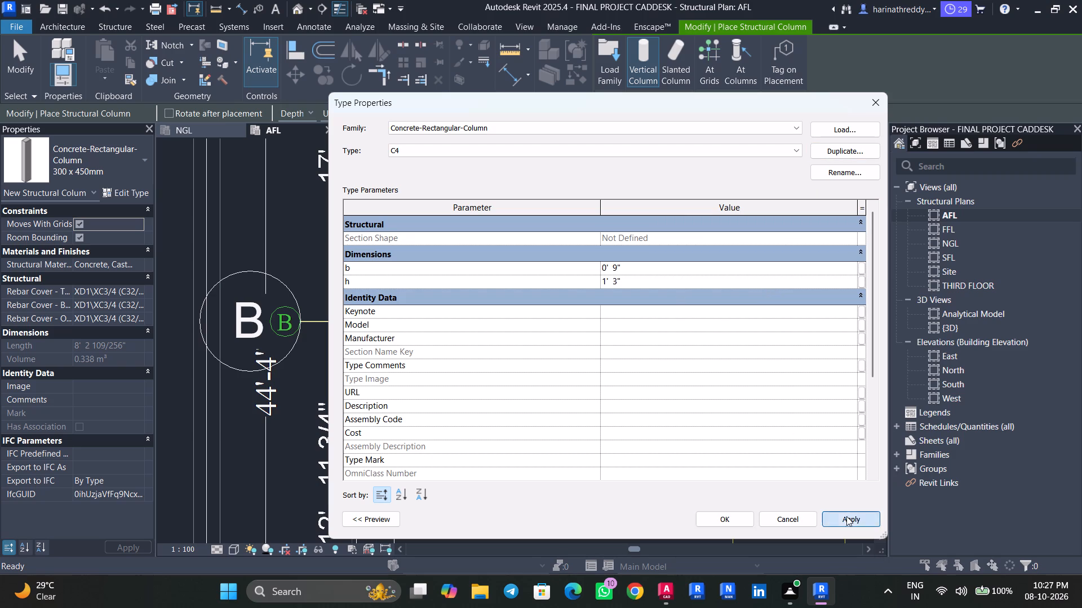
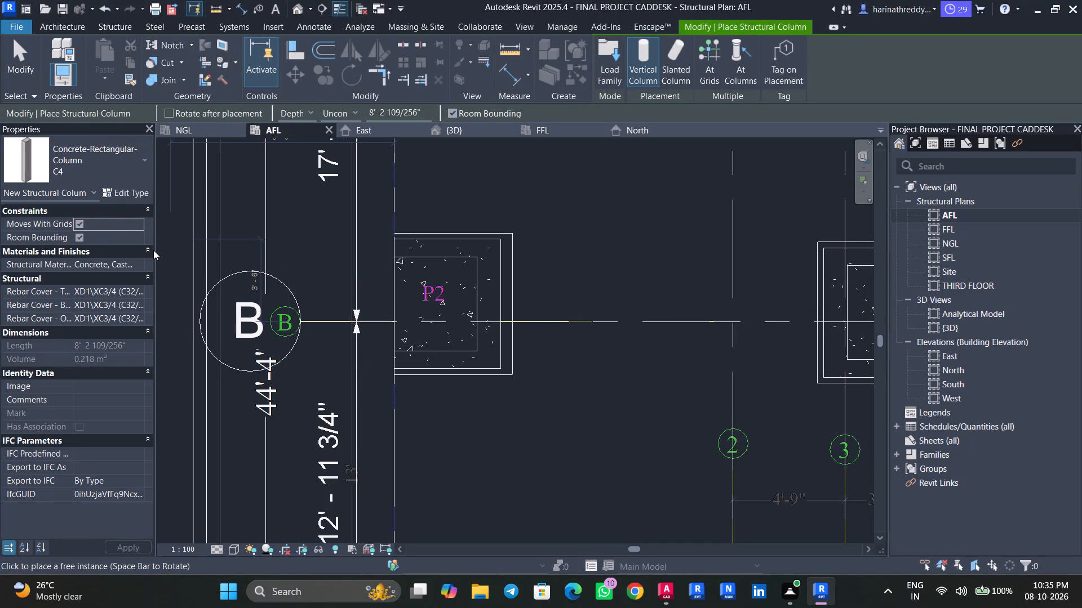
Set the h dimension of column type C4 to 15" and leave column placement.
{"action": "left_click", "coordinate": [139, 194]}
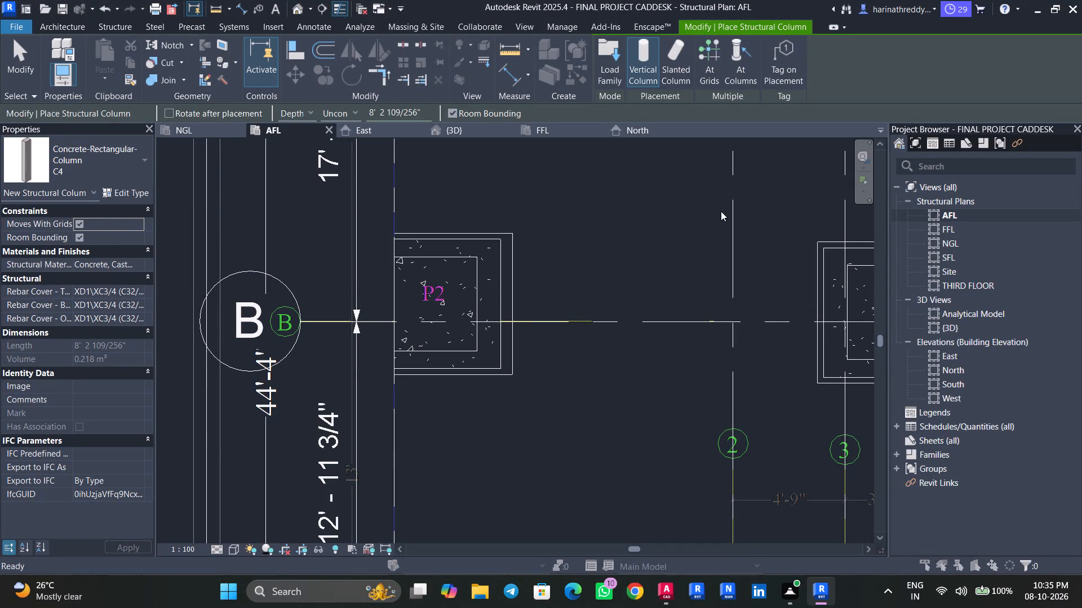
{"action": "left_click", "coordinate": [716, 283]}
{"action": "type", "text": "15\""}
{"action": "key", "text": "Return"}
{"action": "left_click", "coordinate": [865, 526]}
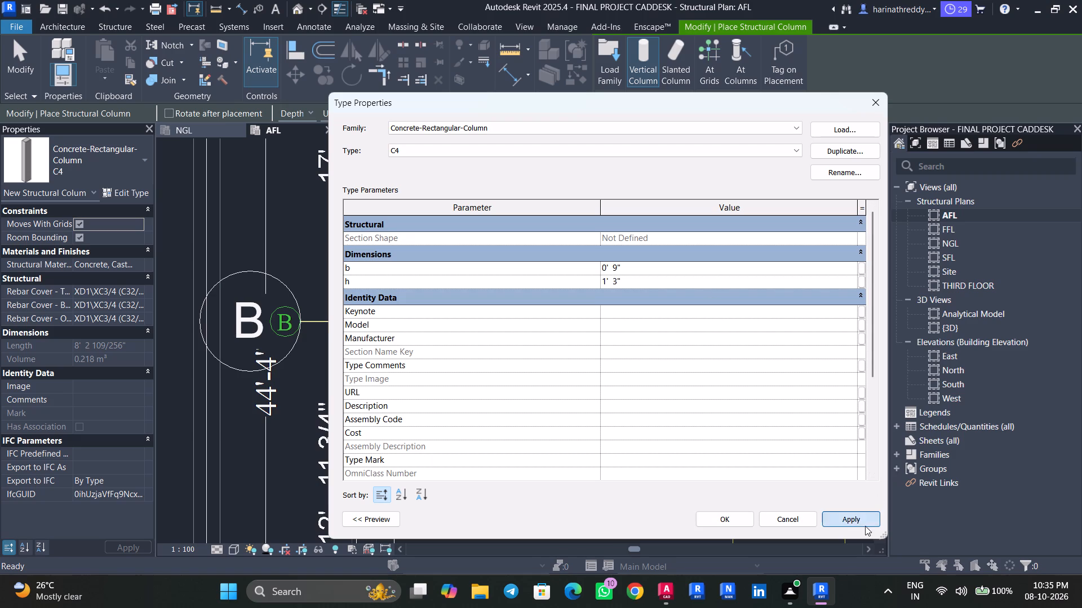
{"action": "left_click", "coordinate": [713, 517]}
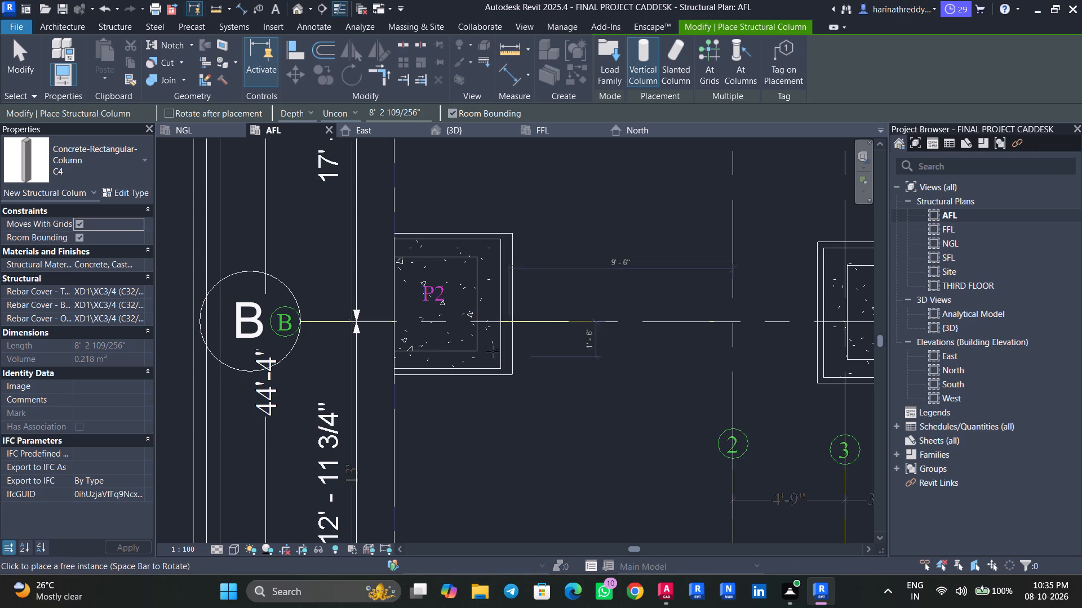
{"action": "key", "text": "Escape"}
{"action": "key", "text": "Escape"}
{"action": "key", "text": "Escape"}
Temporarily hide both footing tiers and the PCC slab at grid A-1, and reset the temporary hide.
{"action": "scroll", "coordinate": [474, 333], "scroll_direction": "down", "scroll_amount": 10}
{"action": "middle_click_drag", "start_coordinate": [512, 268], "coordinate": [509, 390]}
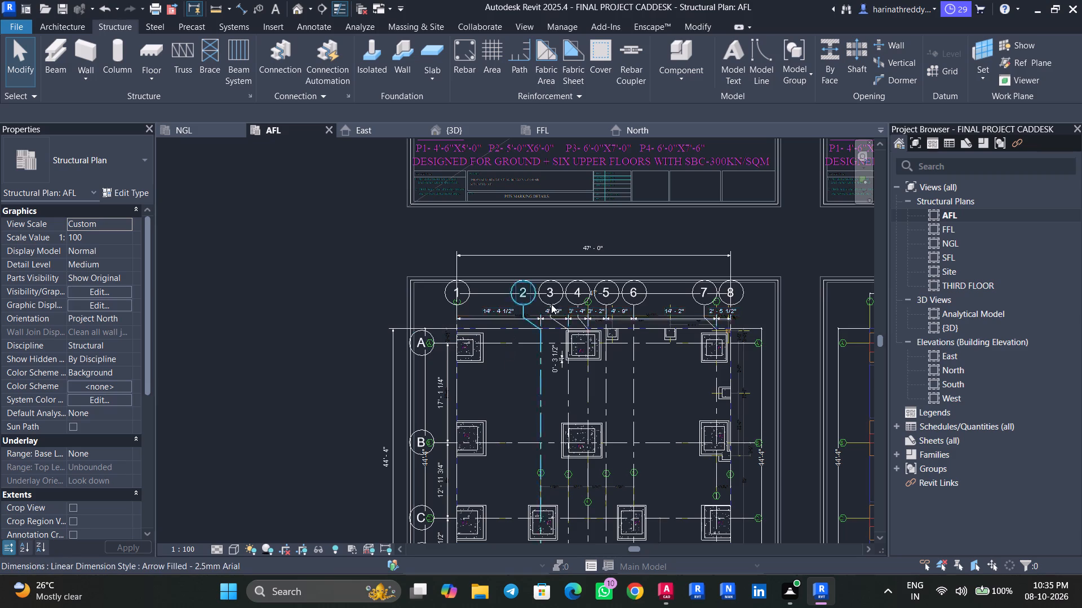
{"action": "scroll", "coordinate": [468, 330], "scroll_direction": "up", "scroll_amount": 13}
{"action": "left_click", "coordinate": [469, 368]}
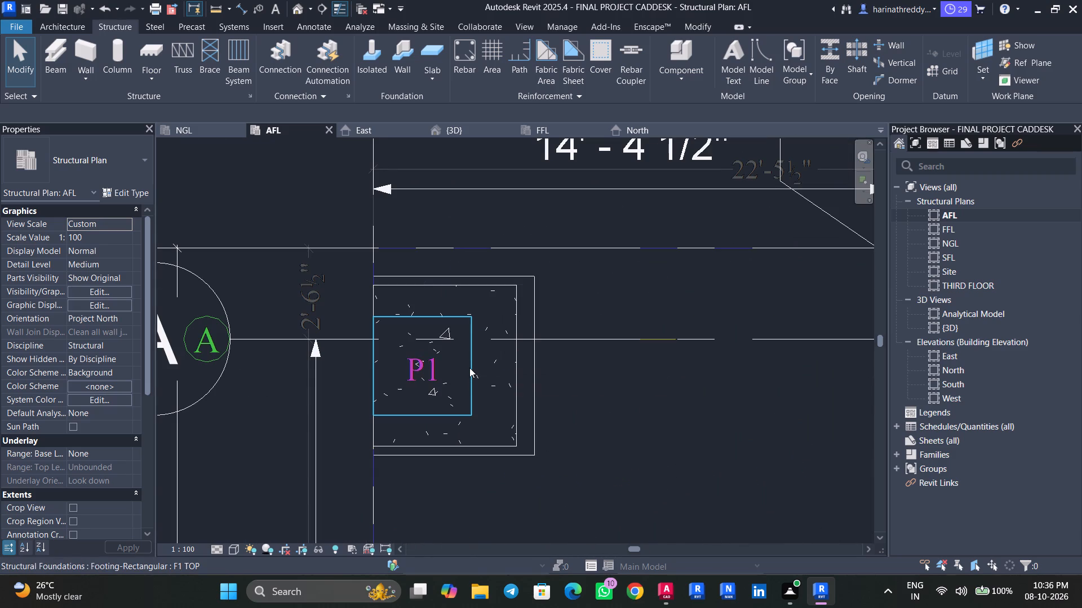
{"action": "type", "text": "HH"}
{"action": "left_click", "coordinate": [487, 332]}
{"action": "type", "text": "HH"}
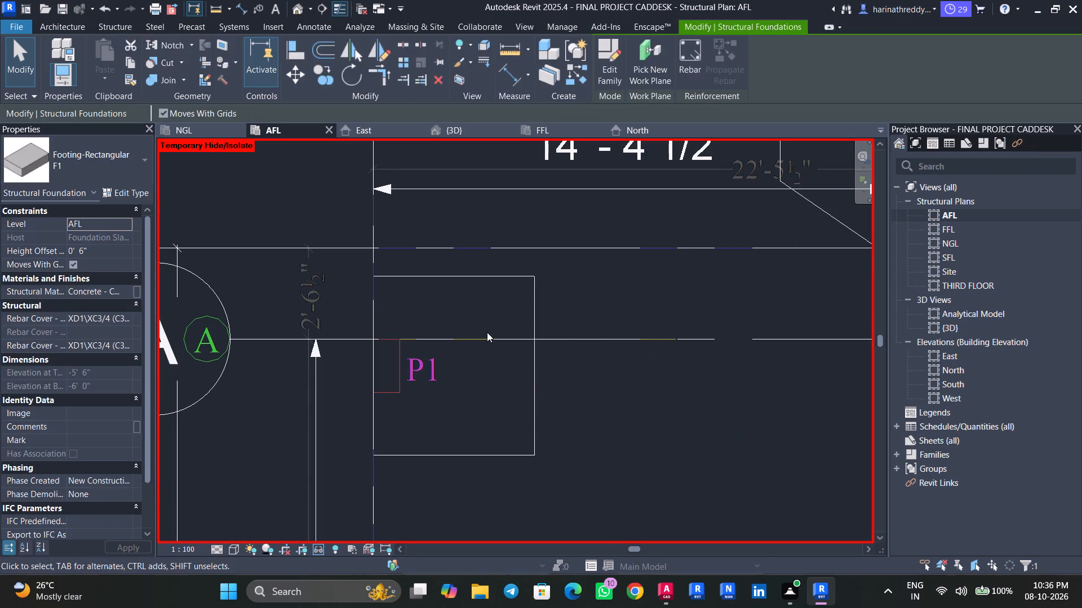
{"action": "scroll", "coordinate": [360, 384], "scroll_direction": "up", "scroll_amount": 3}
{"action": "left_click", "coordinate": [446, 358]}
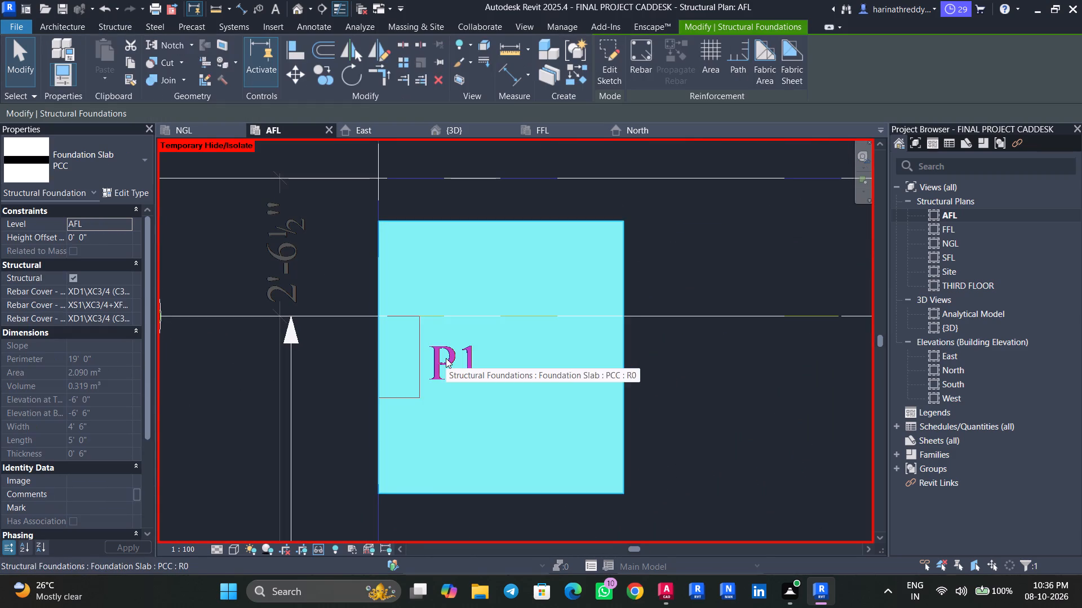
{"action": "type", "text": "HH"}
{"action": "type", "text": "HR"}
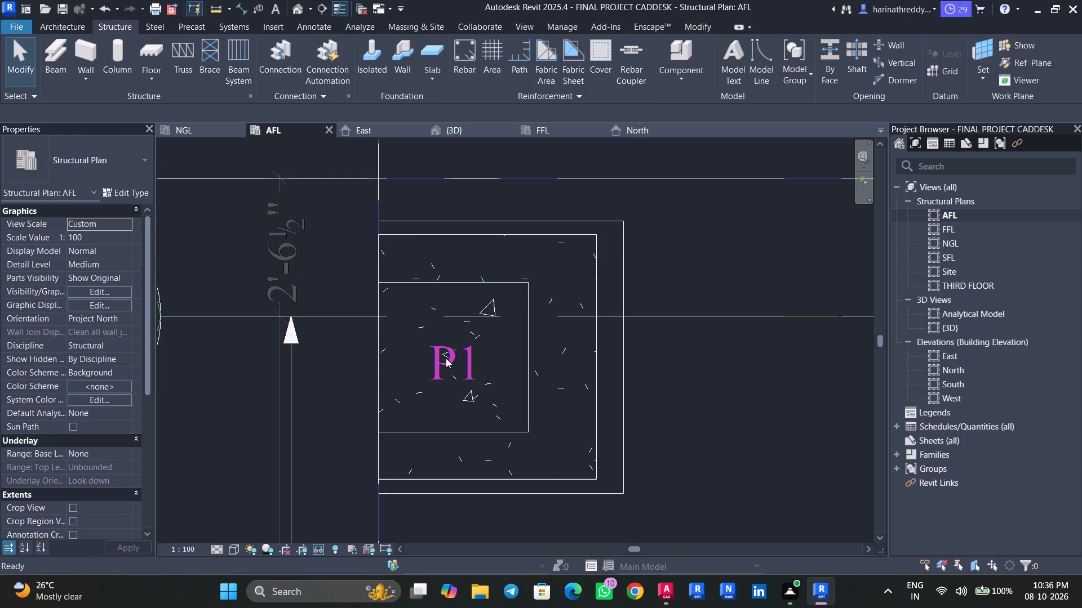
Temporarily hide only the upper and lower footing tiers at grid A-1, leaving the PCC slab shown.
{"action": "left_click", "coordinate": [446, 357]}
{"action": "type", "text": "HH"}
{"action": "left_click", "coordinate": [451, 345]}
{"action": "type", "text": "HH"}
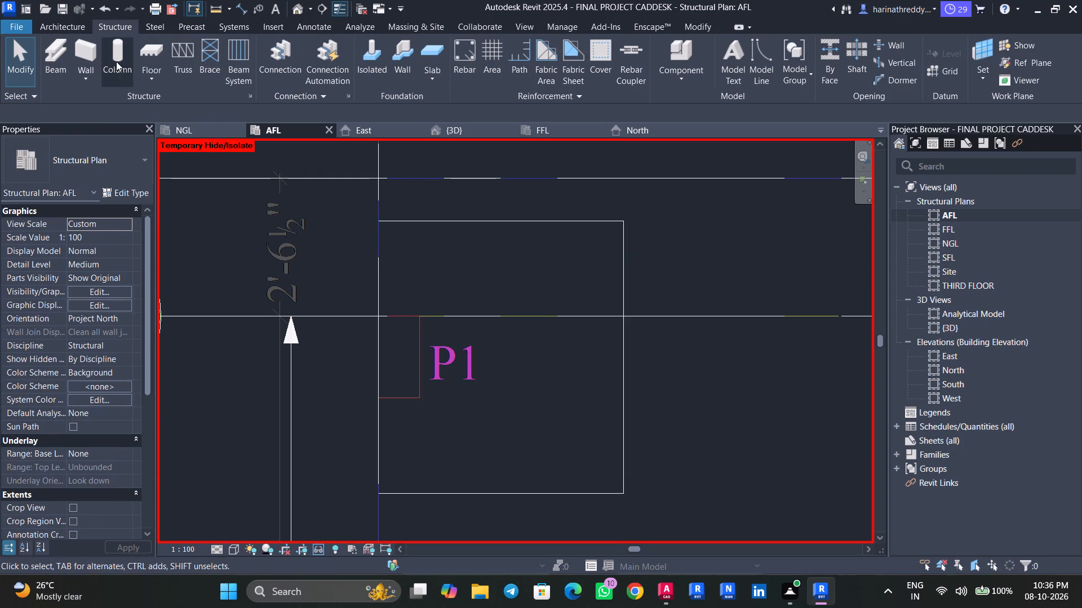
Examine the P1 column outline at grid A-1 on the plan and adjacent CAD footing layout, and reset the temporary hide.
{"action": "scroll", "coordinate": [352, 369], "scroll_direction": "down", "scroll_amount": 2}
{"action": "scroll", "coordinate": [353, 369], "scroll_direction": "up", "scroll_amount": 1}
{"action": "scroll", "coordinate": [352, 364], "scroll_direction": "down", "scroll_amount": 14}
{"action": "scroll", "coordinate": [352, 363], "scroll_direction": "up", "scroll_amount": 2}
{"action": "scroll", "coordinate": [352, 363], "scroll_direction": "down", "scroll_amount": 2}
{"action": "middle_click_drag", "start_coordinate": [262, 396], "coordinate": [366, 379]}
{"action": "middle_click_drag", "start_coordinate": [553, 389], "coordinate": [335, 378]}
{"action": "middle_click_drag", "start_coordinate": [536, 388], "coordinate": [384, 382]}
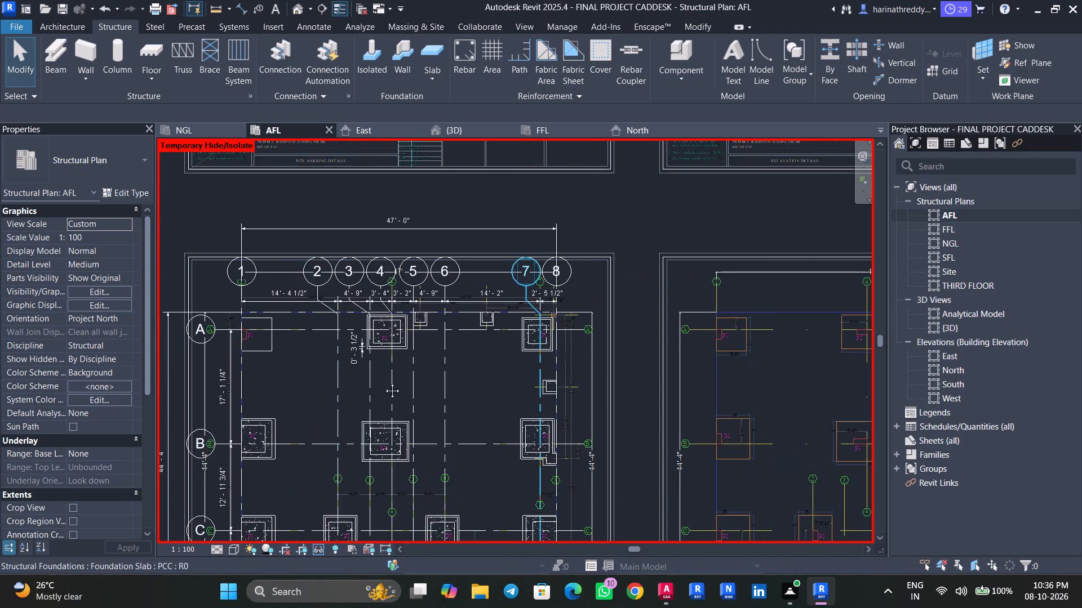
{"action": "middle_click_drag", "start_coordinate": [384, 382], "coordinate": [345, 386]}
{"action": "scroll", "coordinate": [543, 355], "scroll_direction": "down", "scroll_amount": 1}
{"action": "scroll", "coordinate": [543, 355], "scroll_direction": "up", "scroll_amount": 6}
{"action": "scroll", "coordinate": [543, 350], "scroll_direction": "down", "scroll_amount": 1}
{"action": "scroll", "coordinate": [543, 350], "scroll_direction": "up", "scroll_amount": 4}
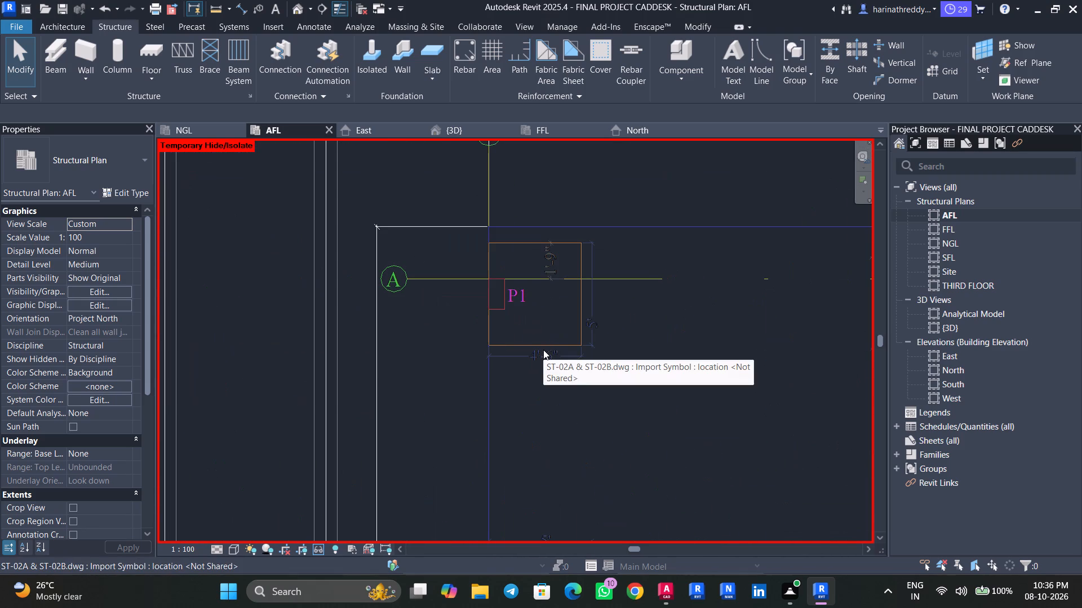
{"action": "type", "text": "HR"}
Switch to AutoCAD and examine the column and footing layout sheets in the ST-02A & ST-02B drawing.
{"action": "scroll", "coordinate": [483, 351], "scroll_direction": "down", "scroll_amount": 6}
{"action": "scroll", "coordinate": [482, 348], "scroll_direction": "up", "scroll_amount": 1}
{"action": "scroll", "coordinate": [482, 348], "scroll_direction": "down", "scroll_amount": 10}
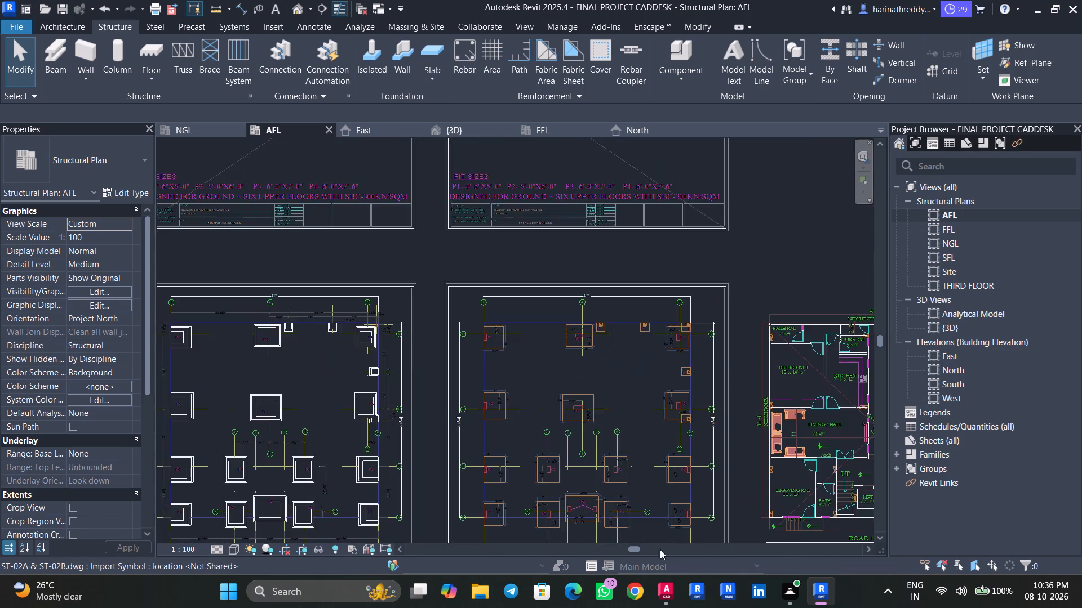
{"action": "left_click", "coordinate": [672, 595]}
{"action": "scroll", "coordinate": [256, 360], "scroll_direction": "up", "scroll_amount": 6}
{"action": "middle_click_drag", "start_coordinate": [376, 430], "coordinate": [230, 215]}
{"action": "scroll", "coordinate": [396, 356], "scroll_direction": "up", "scroll_amount": 1}
{"action": "middle_click_drag", "start_coordinate": [396, 356], "coordinate": [369, 324]}
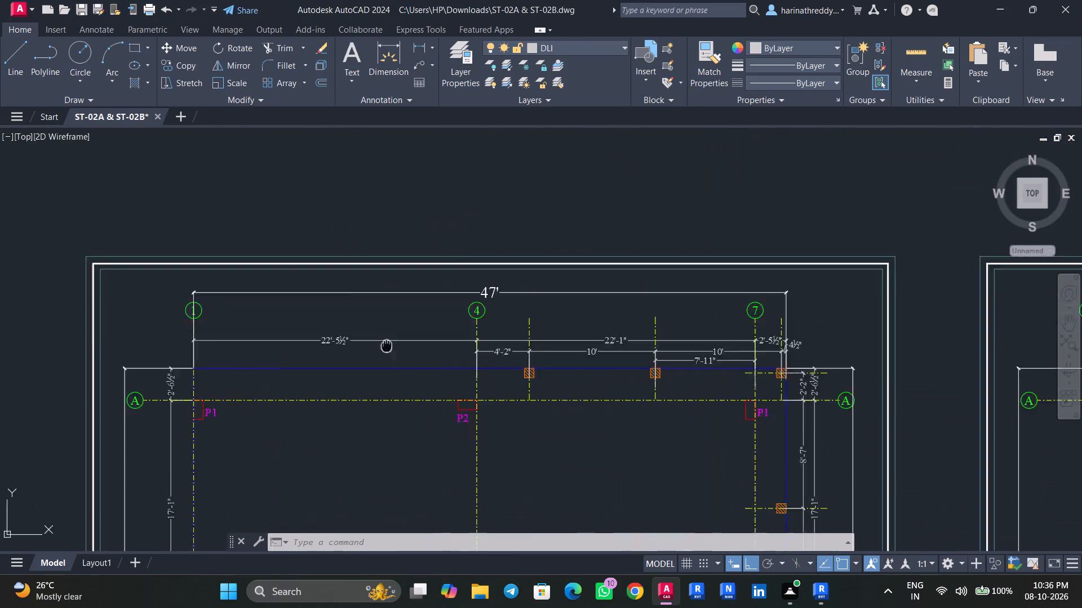
{"action": "middle_click_drag", "start_coordinate": [369, 324], "coordinate": [297, 212]}
{"action": "scroll", "coordinate": [135, 271], "scroll_direction": "up", "scroll_amount": 2}
{"action": "scroll", "coordinate": [107, 284], "scroll_direction": "down", "scroll_amount": 3}
{"action": "middle_click_drag", "start_coordinate": [241, 339], "coordinate": [257, 262]}
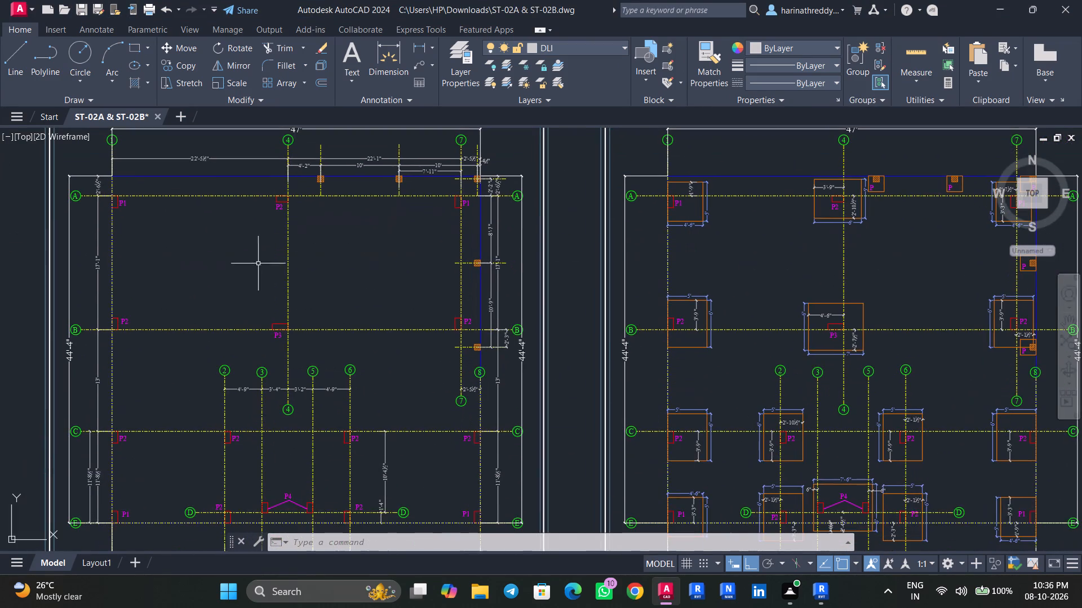
{"action": "middle_click_drag", "start_coordinate": [538, 334], "coordinate": [389, 333]}
{"action": "scroll", "coordinate": [525, 321], "scroll_direction": "up", "scroll_amount": 1}
{"action": "scroll", "coordinate": [525, 321], "scroll_direction": "down", "scroll_amount": 1}
{"action": "scroll", "coordinate": [525, 321], "scroll_direction": "up", "scroll_amount": 2}
{"action": "middle_click_drag", "start_coordinate": [526, 321], "coordinate": [356, 327]}
{"action": "scroll", "coordinate": [352, 322], "scroll_direction": "down", "scroll_amount": 4}
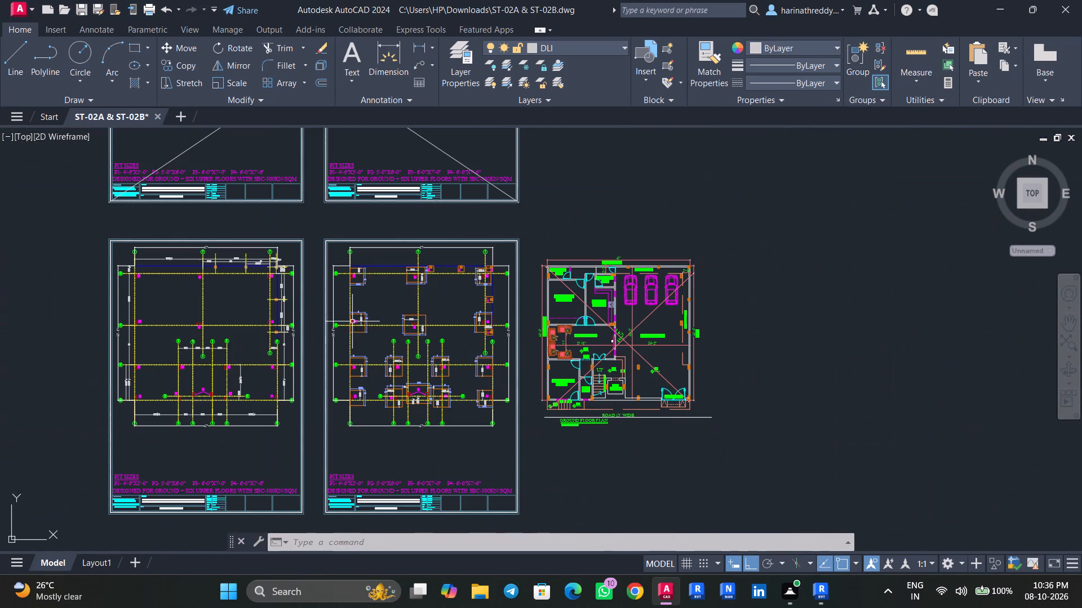
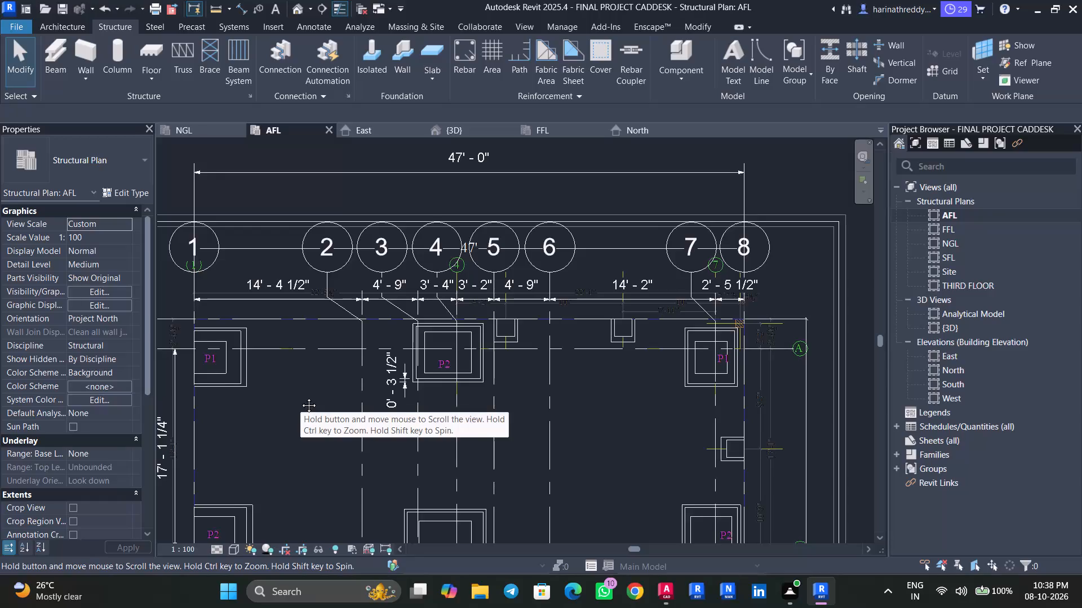
Inspect the upper footing tier, lower footing tier and PCC slab at grid A-1 on the AFL plan.
{"action": "middle_click_drag", "start_coordinate": [307, 441], "coordinate": [522, 419]}
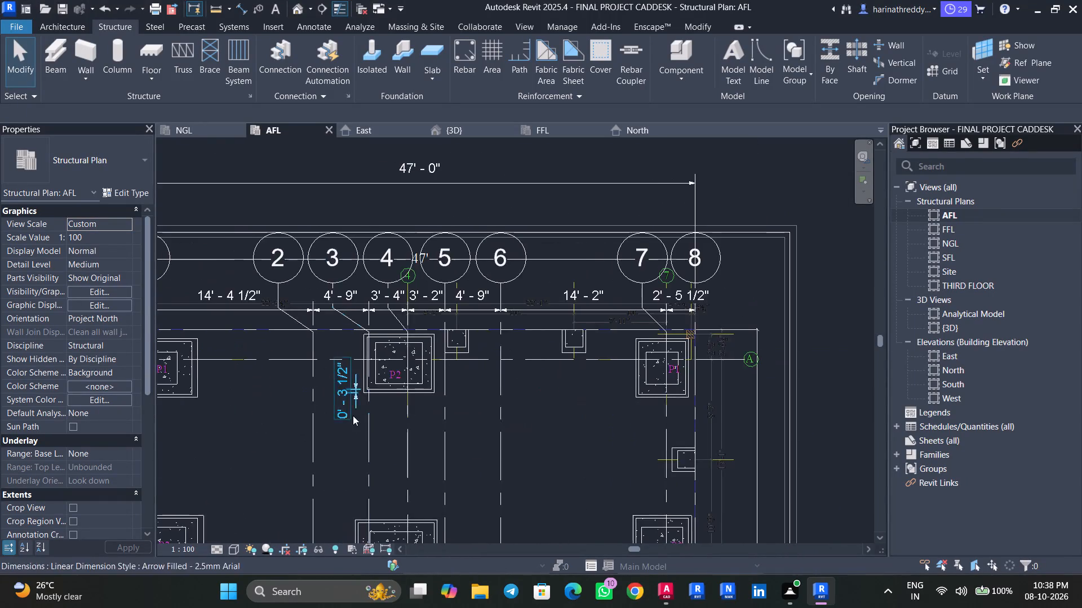
{"action": "middle_click_drag", "start_coordinate": [360, 415], "coordinate": [530, 416]}
{"action": "scroll", "coordinate": [307, 401], "scroll_direction": "up", "scroll_amount": 2}
{"action": "scroll", "coordinate": [322, 401], "scroll_direction": "down", "scroll_amount": 1}
{"action": "scroll", "coordinate": [330, 399], "scroll_direction": "up", "scroll_amount": 1}
{"action": "scroll", "coordinate": [340, 381], "scroll_direction": "down", "scroll_amount": 1}
{"action": "scroll", "coordinate": [340, 381], "scroll_direction": "up", "scroll_amount": 1}
{"action": "scroll", "coordinate": [340, 381], "scroll_direction": "down", "scroll_amount": 11}
{"action": "scroll", "coordinate": [340, 381], "scroll_direction": "up", "scroll_amount": 1}
{"action": "scroll", "coordinate": [340, 381], "scroll_direction": "down", "scroll_amount": 3}
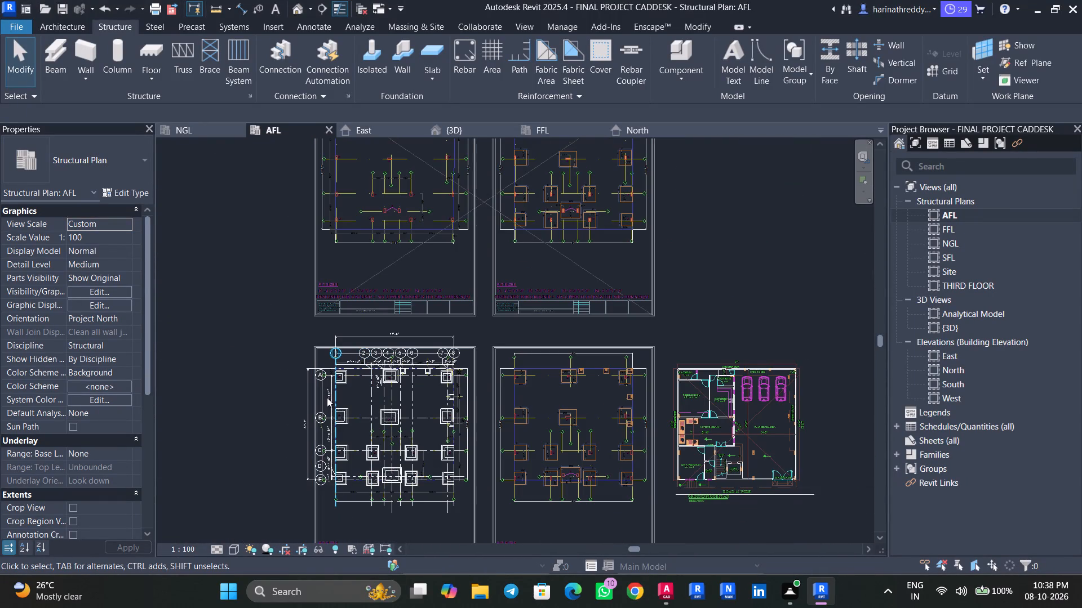
{"action": "scroll", "coordinate": [327, 397], "scroll_direction": "up", "scroll_amount": 14}
{"action": "scroll", "coordinate": [411, 359], "scroll_direction": "down", "scroll_amount": 1}
{"action": "scroll", "coordinate": [411, 359], "scroll_direction": "up", "scroll_amount": 3}
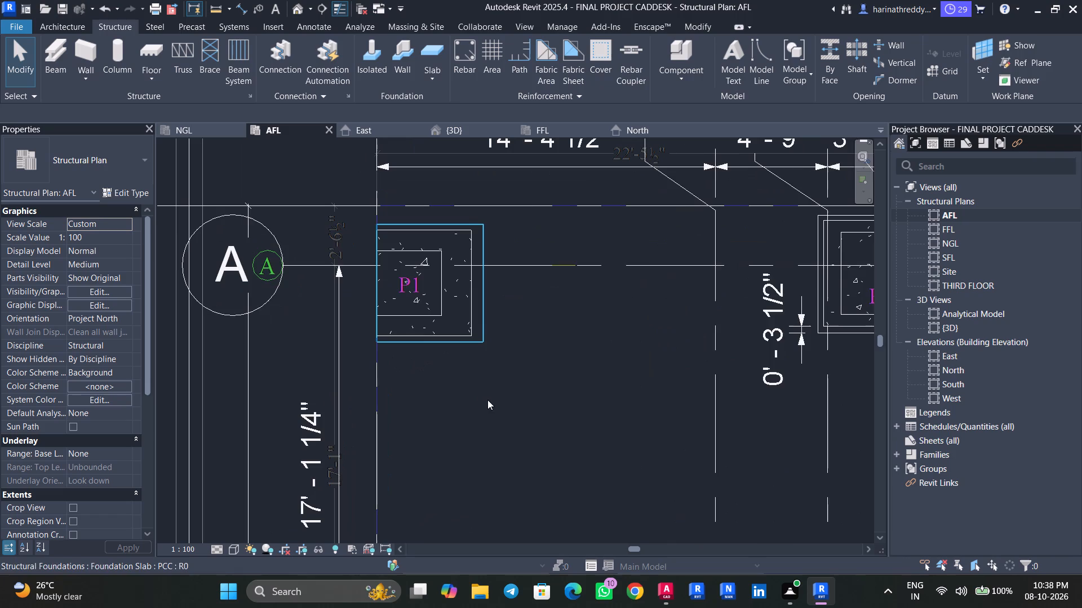
{"action": "middle_click_drag", "start_coordinate": [484, 388], "coordinate": [518, 424]}
{"action": "scroll", "coordinate": [471, 361], "scroll_direction": "up", "scroll_amount": 3}
{"action": "left_click", "coordinate": [468, 349]}
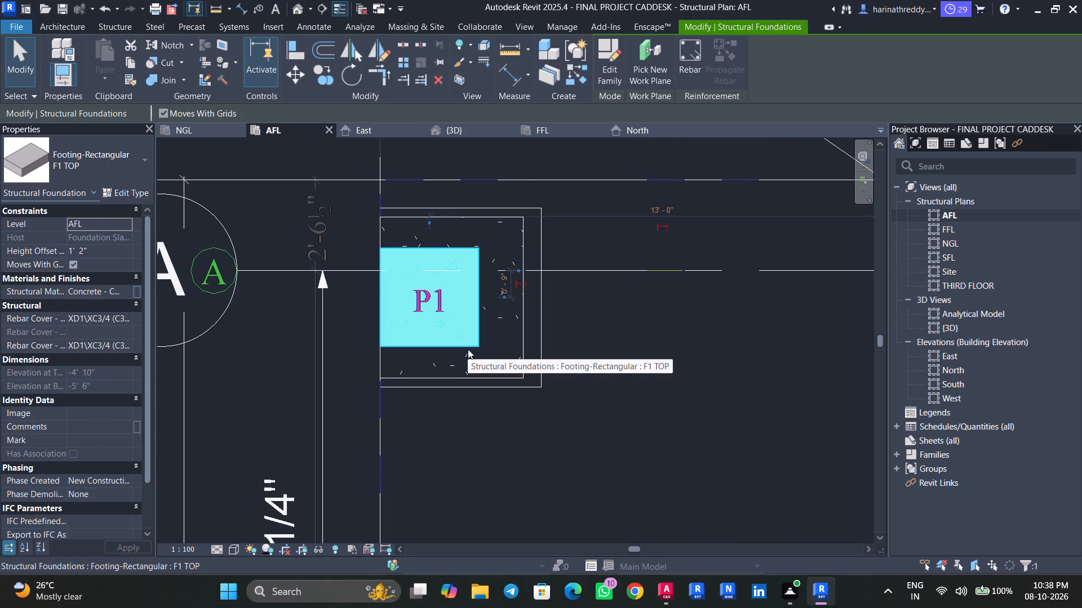
{"action": "key", "text": "Escape"}
{"action": "left_click", "coordinate": [489, 363]}
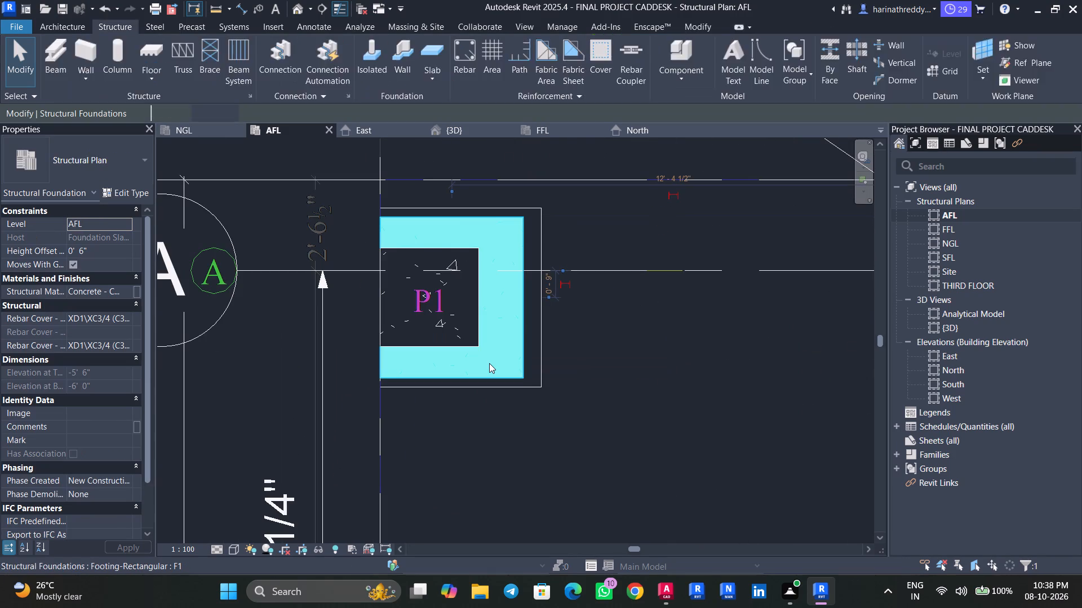
{"action": "key", "text": "Escape"}
{"action": "left_click", "coordinate": [532, 388]}
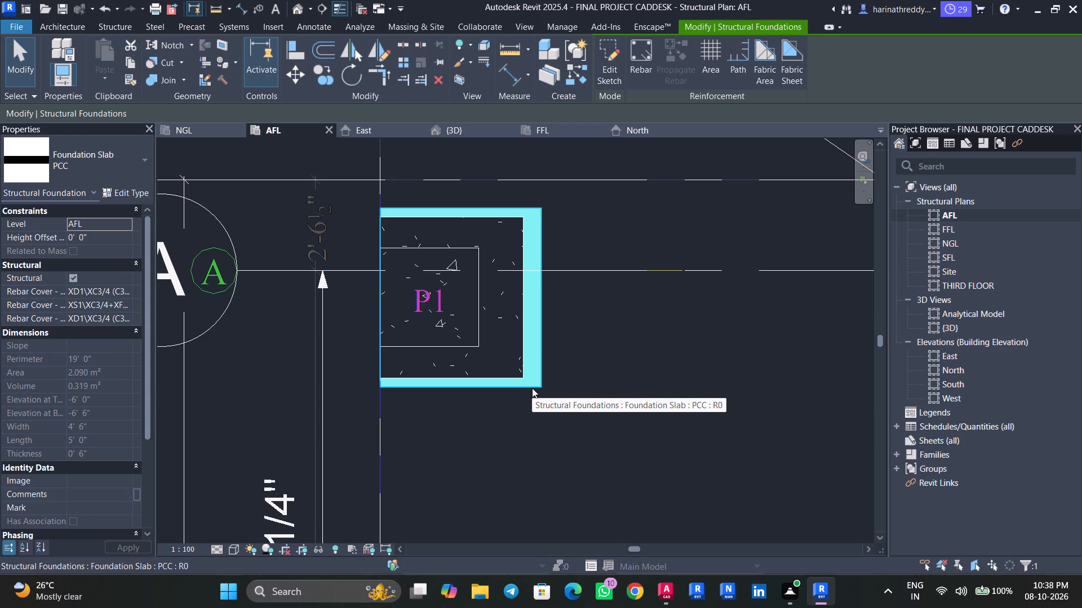
{"action": "key", "text": "Escape"}
{"action": "key", "text": "Escape"}
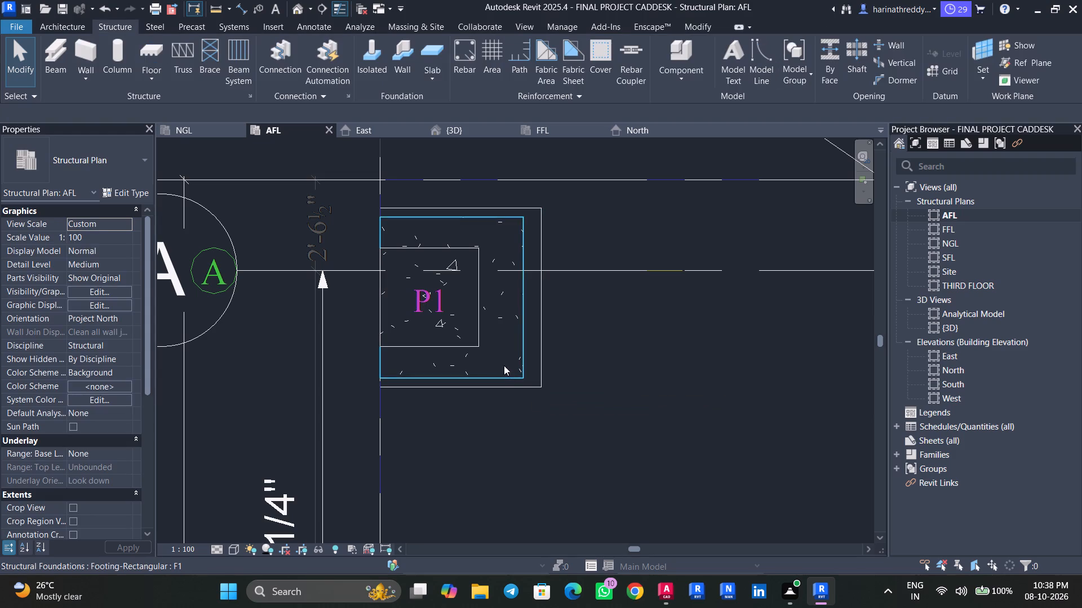
{"action": "left_click", "coordinate": [504, 365]}
{"action": "key", "text": "Escape"}
{"action": "key", "text": "Escape"}
Temporarily hide the F1 TOP and F1 footing tiers at grid A-1, leaving the PCC slab shown.
{"action": "left_click", "coordinate": [472, 339]}
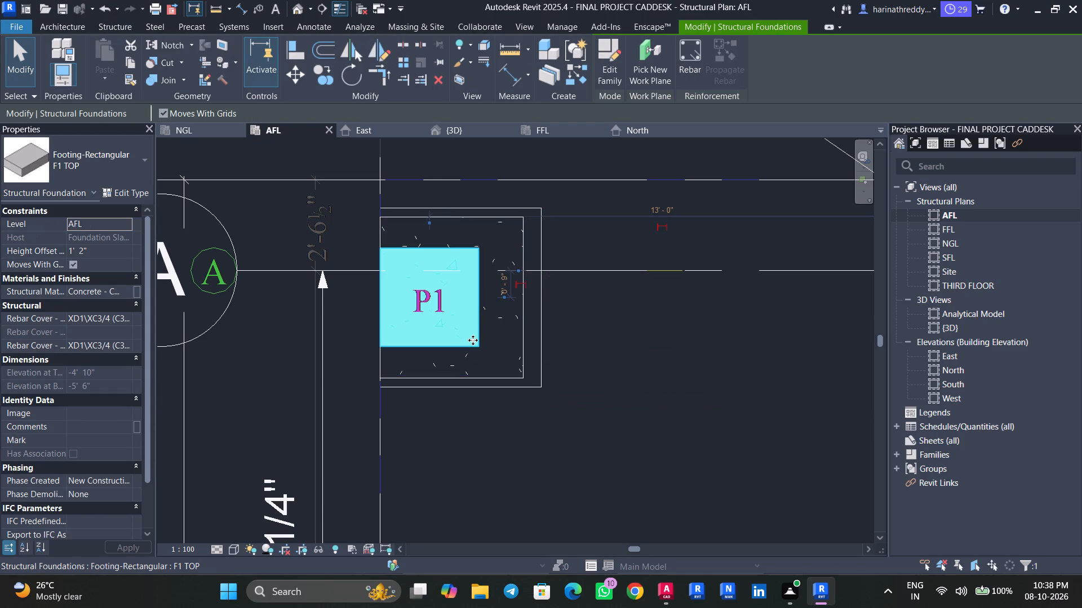
{"action": "key", "text": "h"}
{"action": "key", "text": "h"}
{"action": "left_click", "coordinate": [487, 351]}
{"action": "type", "text": "HH"}
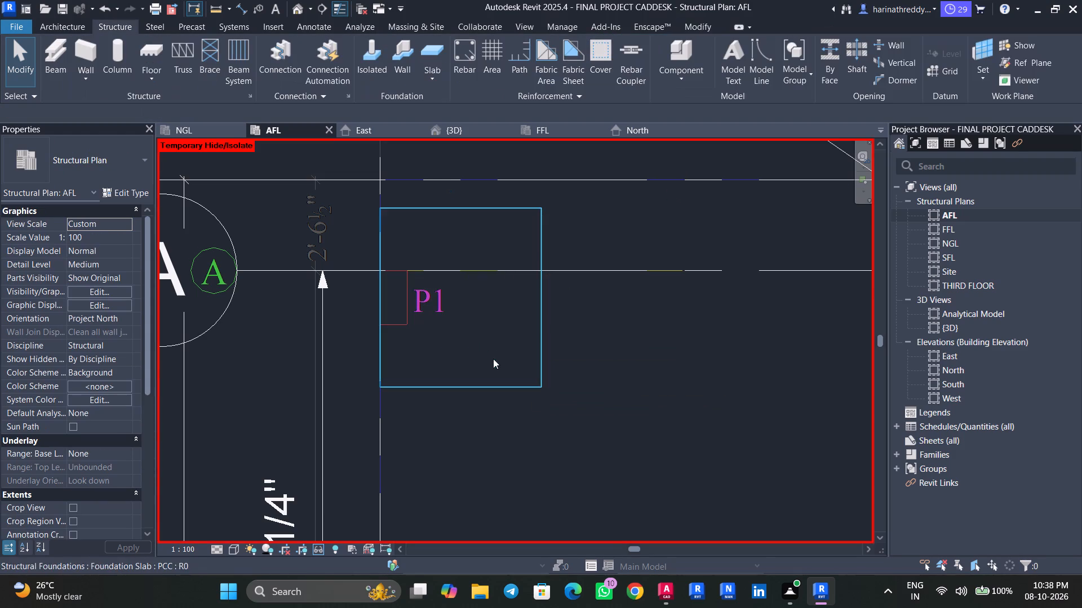
Place a vertical C1 concrete rectangular column over the P1 outline at grid A-1, using Height up to FFL.
{"action": "left_click", "coordinate": [117, 71]}
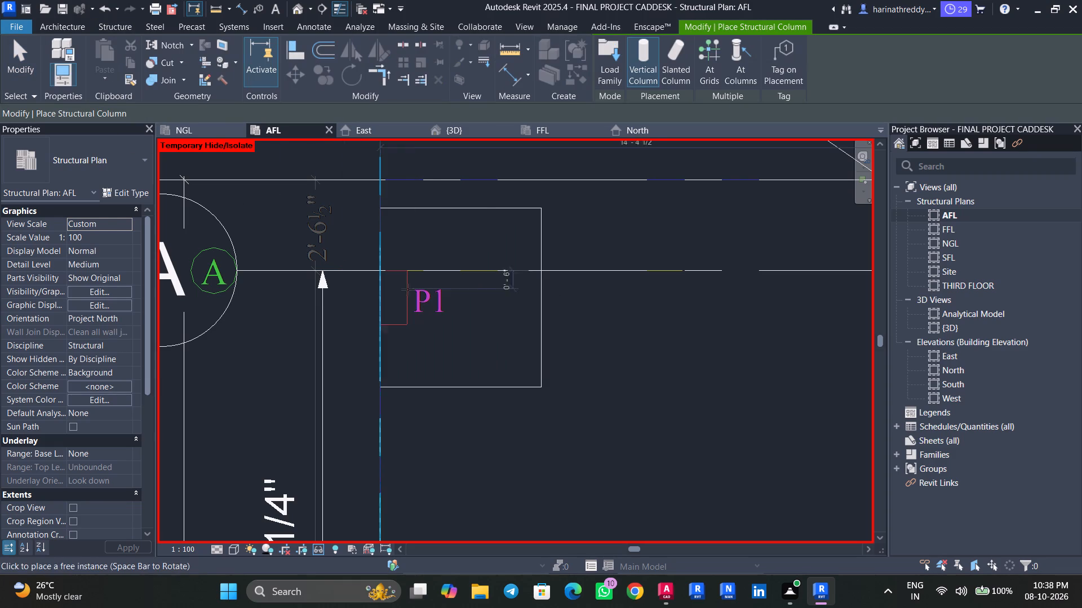
{"action": "left_click", "coordinate": [79, 176]}
{"action": "left_click", "coordinate": [54, 369]}
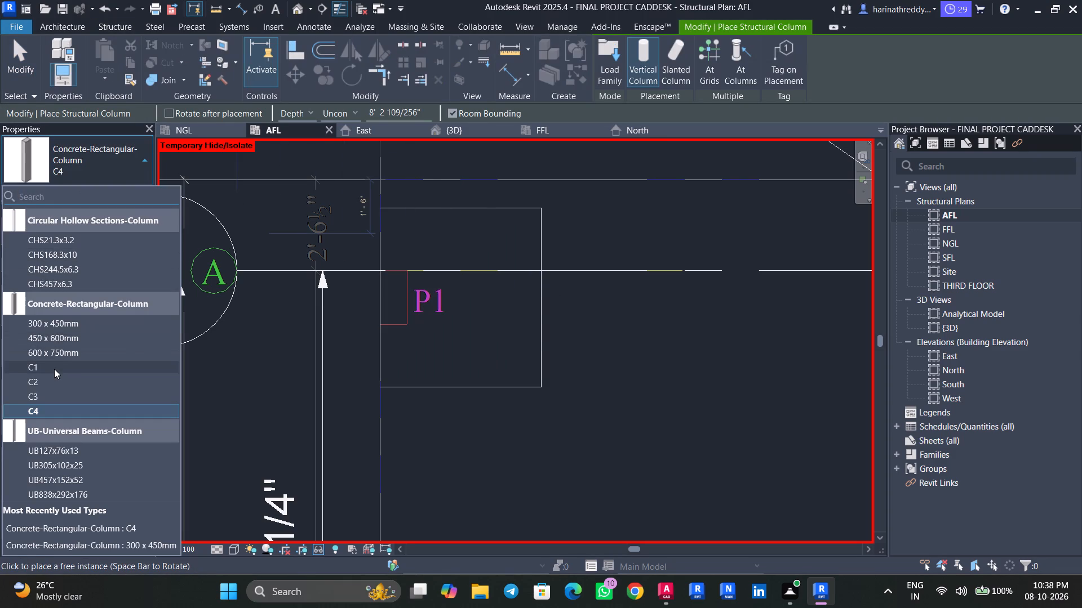
{"action": "scroll", "coordinate": [389, 305], "scroll_direction": "up", "scroll_amount": 2}
{"action": "scroll", "coordinate": [390, 305], "scroll_direction": "down", "scroll_amount": 1}
{"action": "scroll", "coordinate": [390, 305], "scroll_direction": "up", "scroll_amount": 8}
{"action": "middle_click_drag", "start_coordinate": [392, 310], "coordinate": [388, 379]}
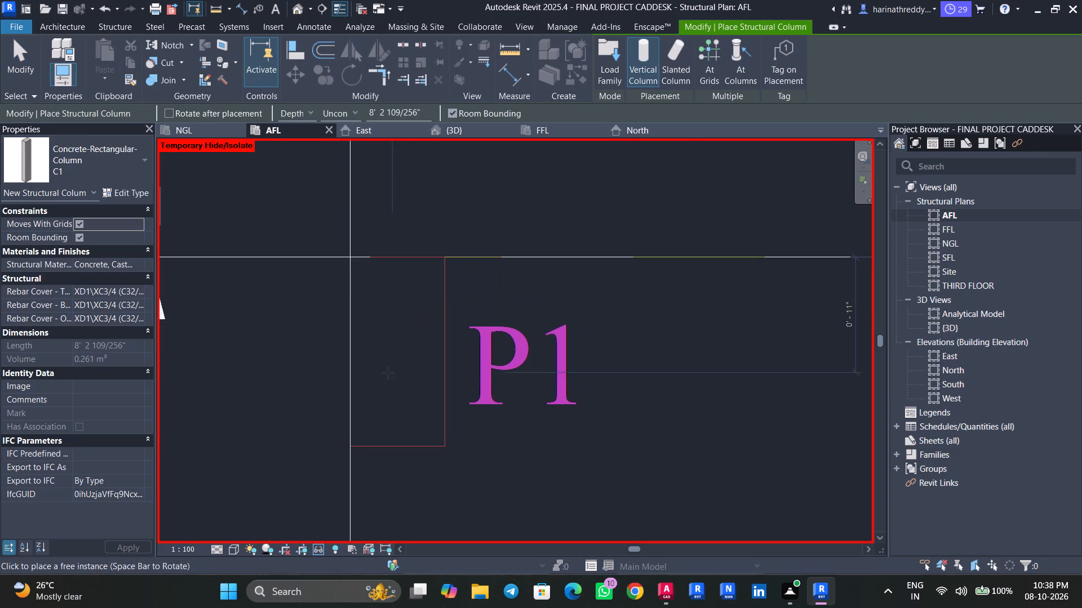
{"action": "scroll", "coordinate": [388, 373], "scroll_direction": "down", "scroll_amount": 5}
{"action": "left_click", "coordinate": [308, 110]}
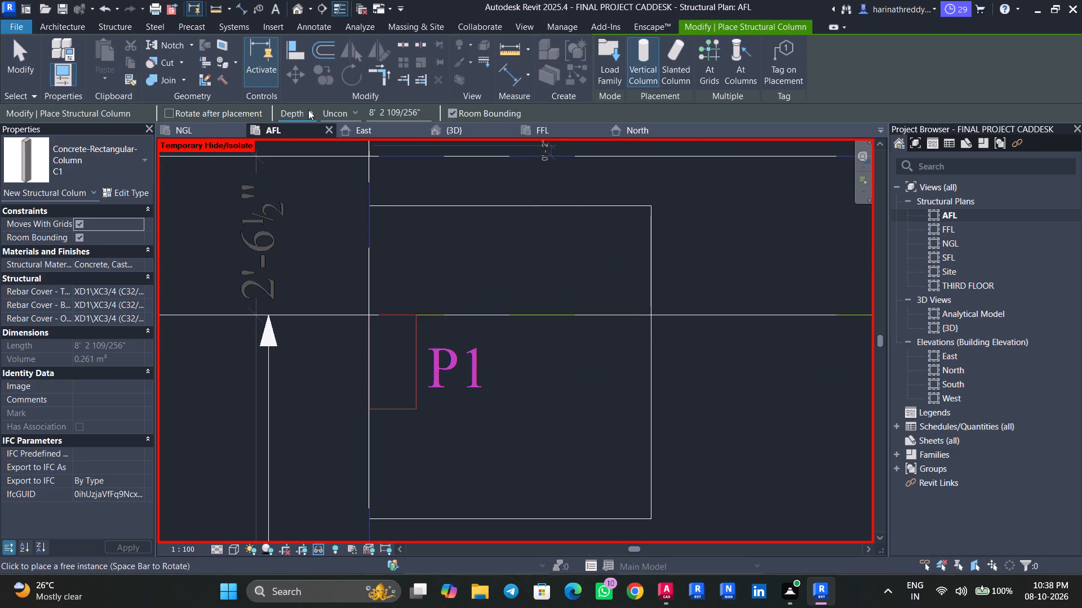
{"action": "left_click", "coordinate": [305, 138]}
{"action": "scroll", "coordinate": [338, 114], "scroll_direction": "down", "scroll_amount": 1}
{"action": "left_click", "coordinate": [338, 114]}
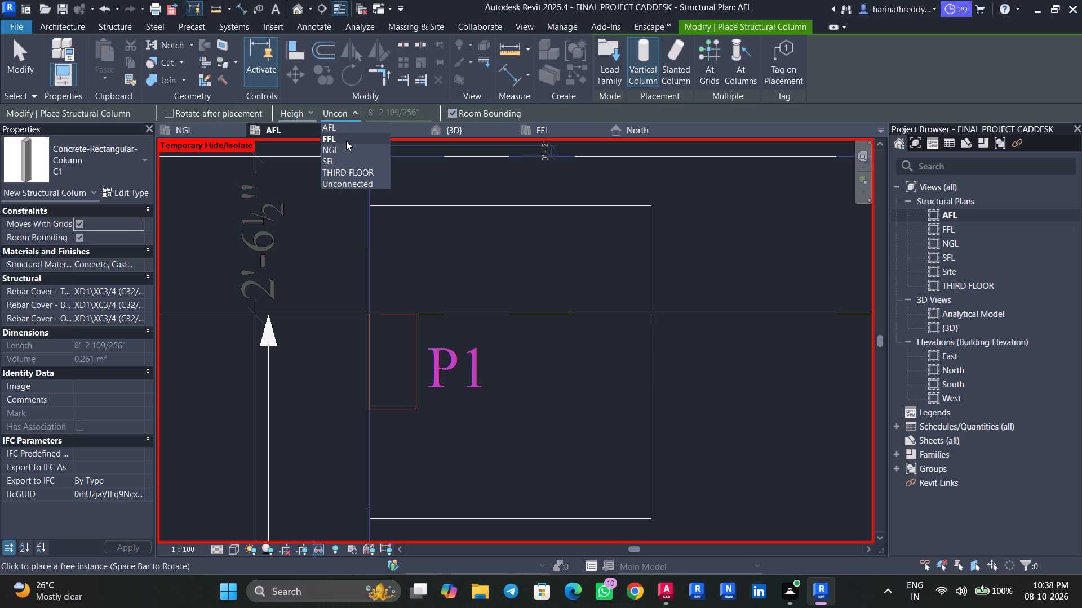
{"action": "left_click", "coordinate": [346, 141]}
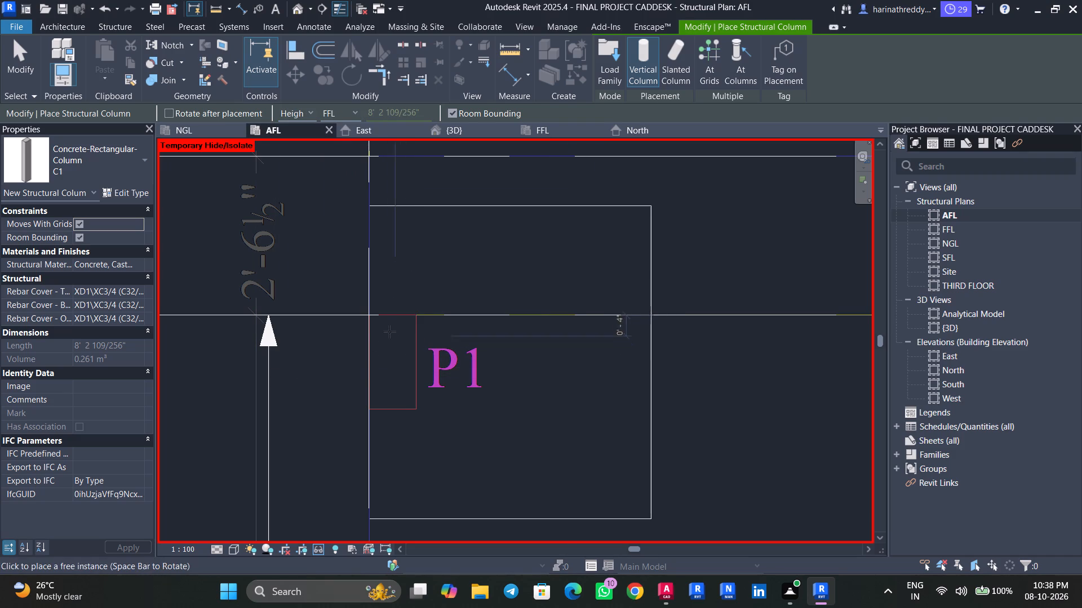
{"action": "left_click", "coordinate": [388, 362]}
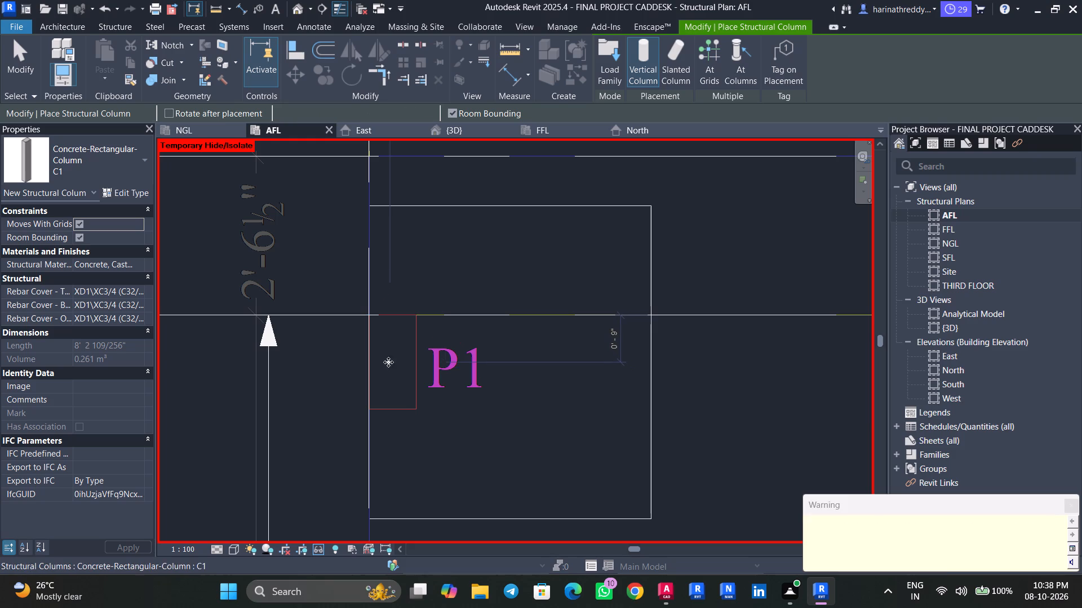
{"action": "key", "text": "Escape"}
{"action": "key", "text": "Escape"}
{"action": "key", "text": "Escape"}
{"action": "key", "text": "Escape"}
Align the C1 column's long edge away from grid 1 with the matching edge of the CAD P1 outline.
{"action": "left_click", "coordinate": [383, 363]}
{"action": "scroll", "coordinate": [385, 370], "scroll_direction": "up", "scroll_amount": 7}
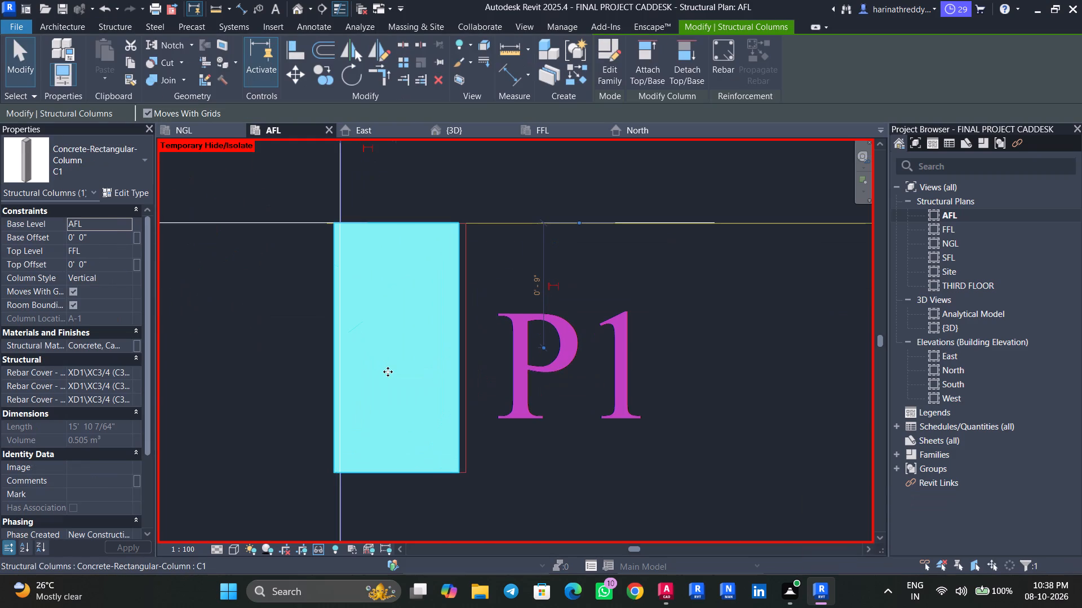
{"action": "type", "text": "AL"}
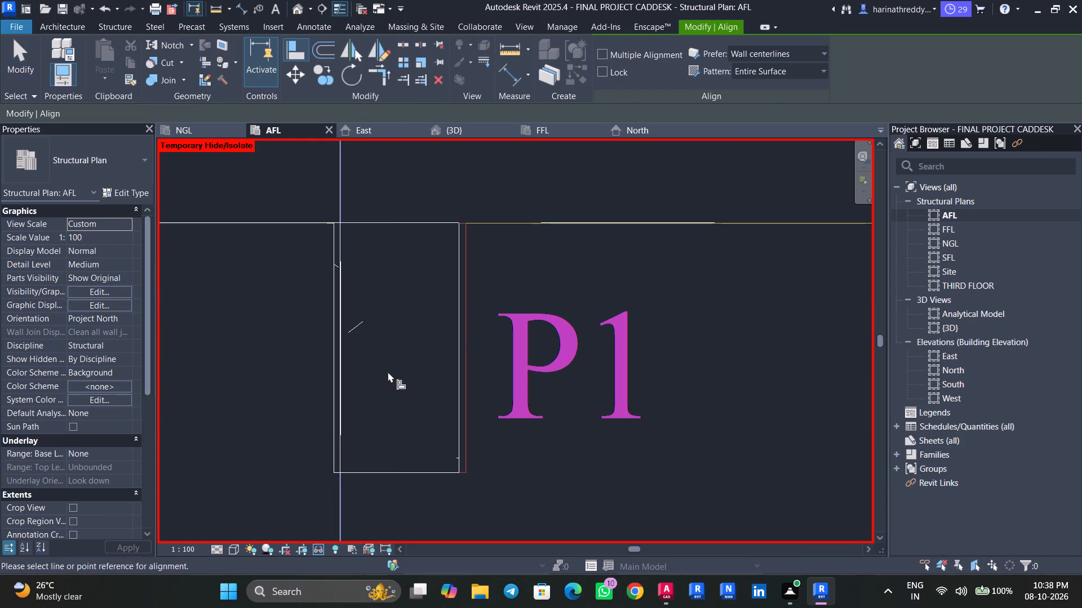
{"action": "scroll", "coordinate": [459, 326], "scroll_direction": "up", "scroll_amount": 5}
{"action": "left_click", "coordinate": [473, 325]}
{"action": "left_click", "coordinate": [458, 333]}
Examine the C1 column's corner and grid A edge against the CAD outline, toggling thin lines off and back on.
{"action": "scroll", "coordinate": [450, 349], "scroll_direction": "down", "scroll_amount": 3}
{"action": "scroll", "coordinate": [450, 349], "scroll_direction": "up", "scroll_amount": 1}
{"action": "scroll", "coordinate": [275, 268], "scroll_direction": "up", "scroll_amount": 9}
{"action": "middle_click_drag", "start_coordinate": [373, 212], "coordinate": [348, 502]}
{"action": "scroll", "coordinate": [347, 452], "scroll_direction": "down", "scroll_amount": 3}
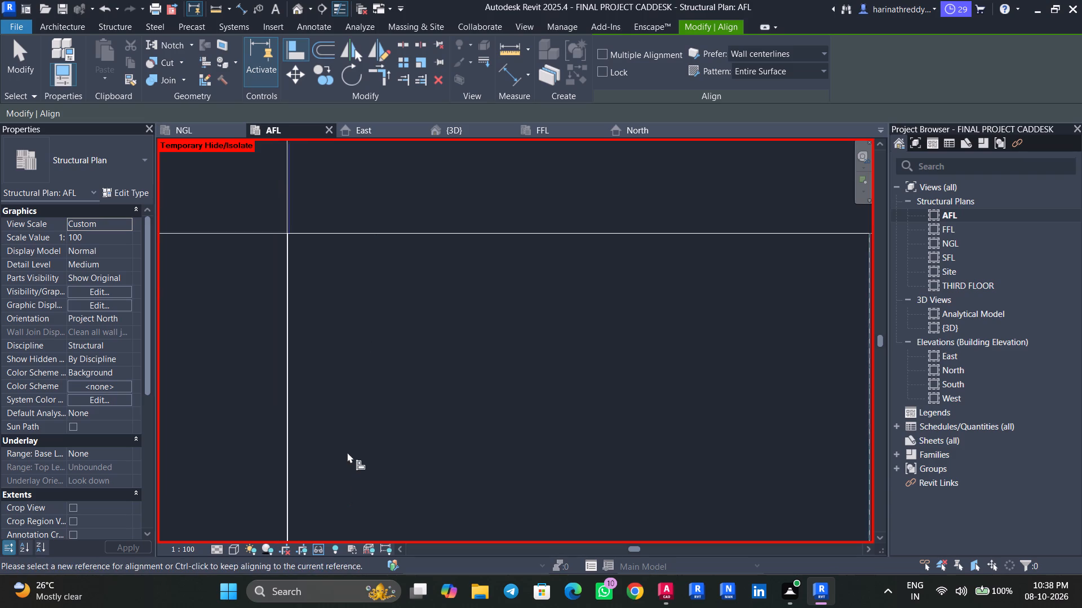
{"action": "scroll", "coordinate": [387, 228], "scroll_direction": "up", "scroll_amount": 8}
{"action": "scroll", "coordinate": [422, 337], "scroll_direction": "up", "scroll_amount": 3}
{"action": "scroll", "coordinate": [422, 337], "scroll_direction": "down", "scroll_amount": 1}
{"action": "scroll", "coordinate": [422, 337], "scroll_direction": "up", "scroll_amount": 4}
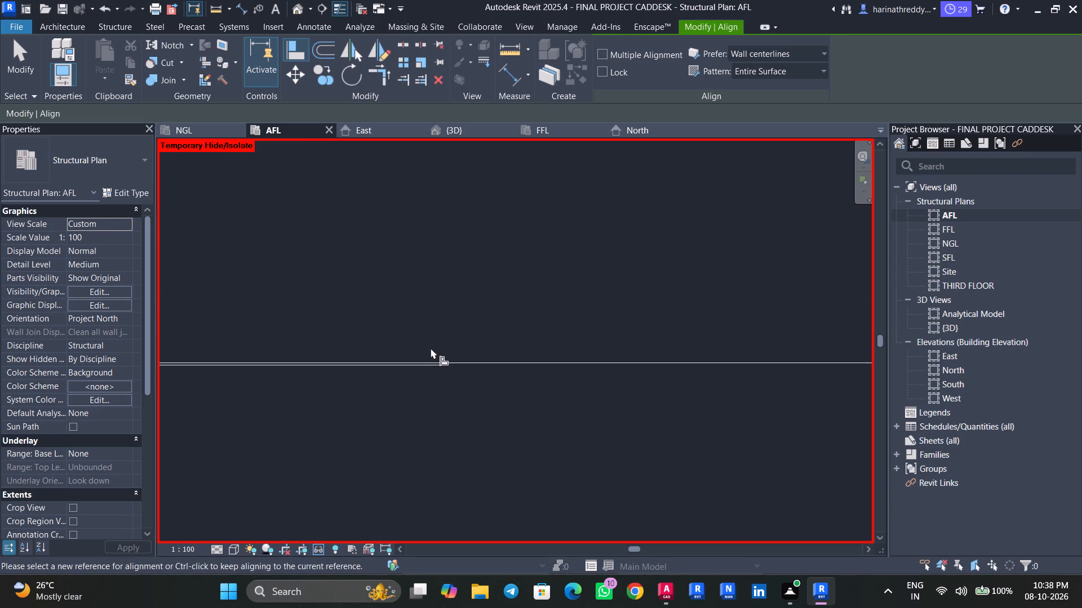
{"action": "scroll", "coordinate": [431, 348], "scroll_direction": "up", "scroll_amount": 3}
{"action": "middle_click_drag", "start_coordinate": [431, 357], "coordinate": [433, 293]}
{"action": "scroll", "coordinate": [434, 333], "scroll_direction": "up", "scroll_amount": 6}
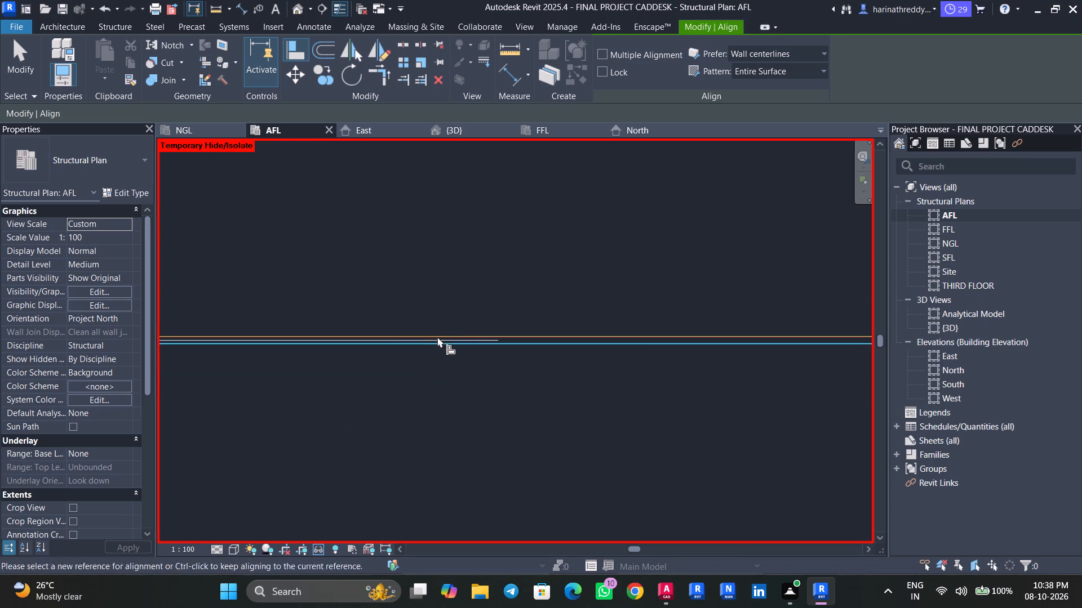
{"action": "scroll", "coordinate": [437, 337], "scroll_direction": "up", "scroll_amount": 7}
{"action": "left_click", "coordinate": [337, 14]}
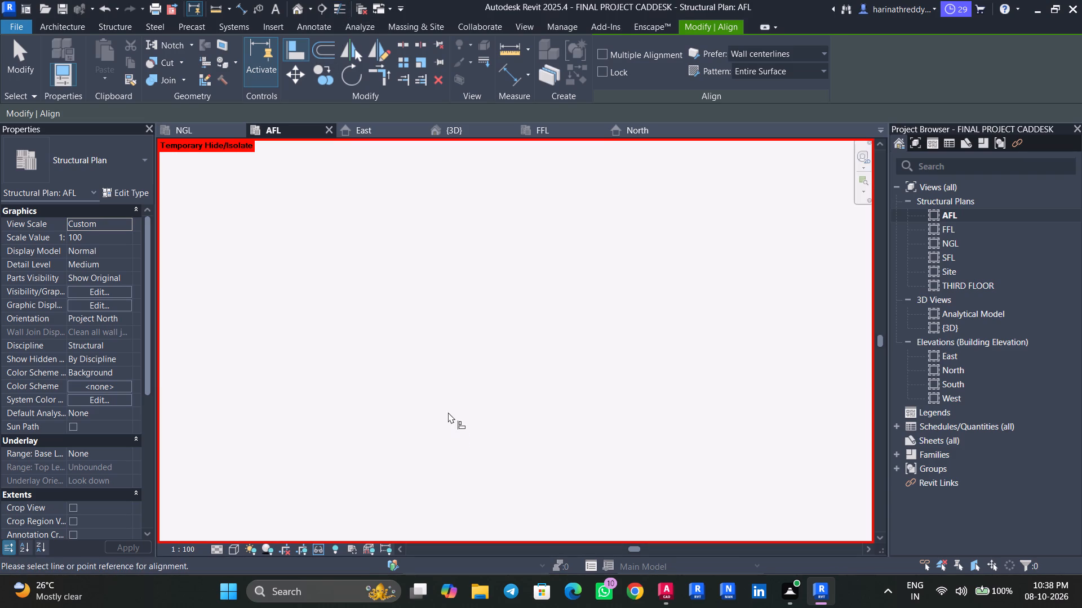
{"action": "scroll", "coordinate": [445, 394], "scroll_direction": "down", "scroll_amount": 20}
{"action": "scroll", "coordinate": [445, 394], "scroll_direction": "down", "scroll_amount": 7}
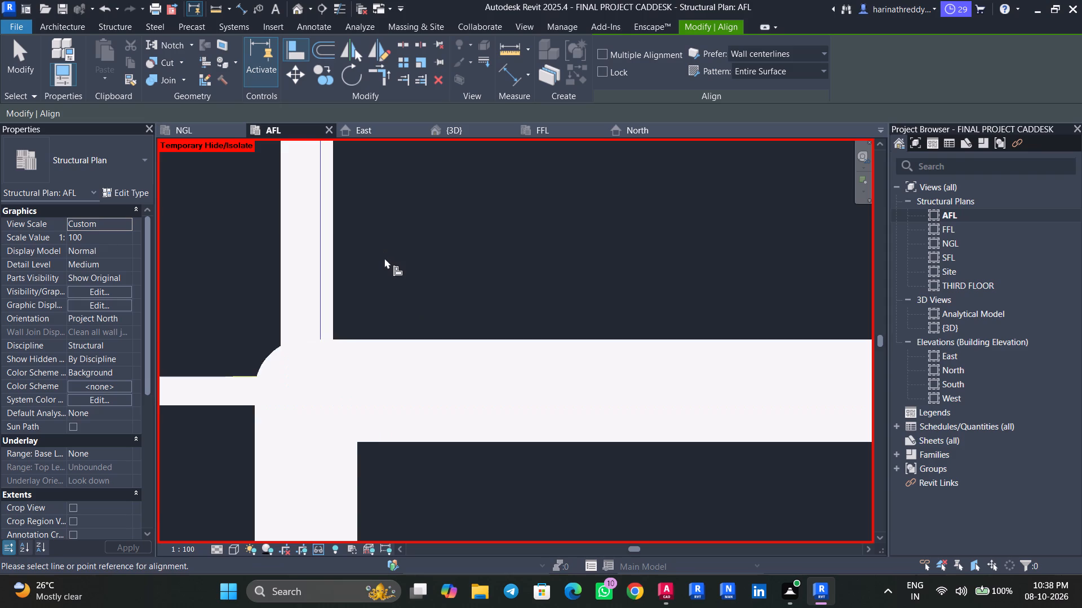
{"action": "scroll", "coordinate": [384, 258], "scroll_direction": "down", "scroll_amount": 10}
{"action": "left_click", "coordinate": [340, 6]}
{"action": "scroll", "coordinate": [449, 304], "scroll_direction": "up", "scroll_amount": 8}
{"action": "scroll", "coordinate": [439, 283], "scroll_direction": "down", "scroll_amount": 1}
{"action": "scroll", "coordinate": [438, 281], "scroll_direction": "up", "scroll_amount": 2}
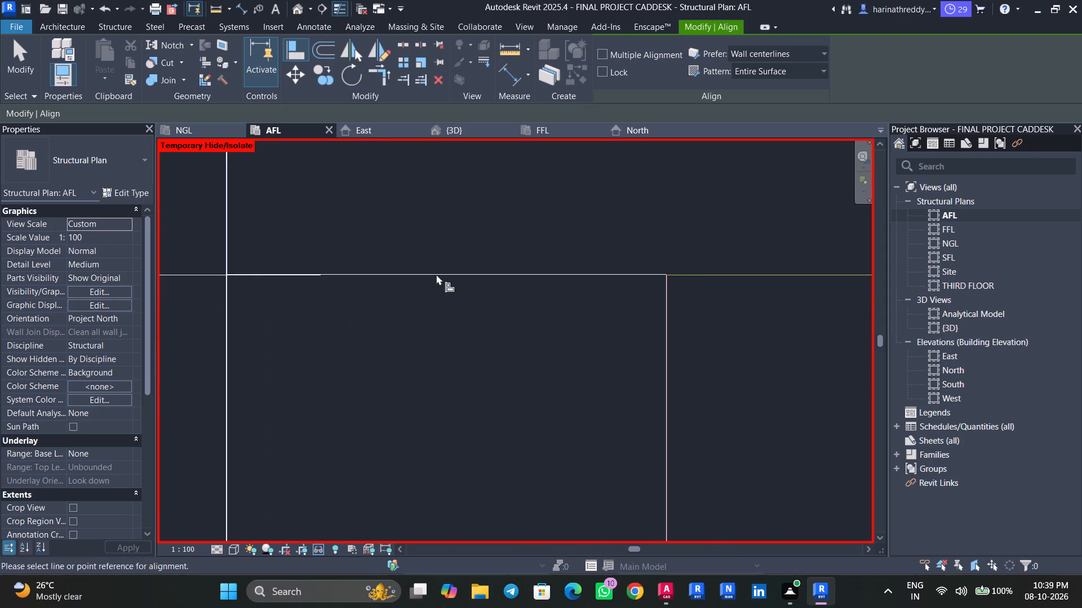
{"action": "scroll", "coordinate": [436, 274], "scroll_direction": "up", "scroll_amount": 12}
{"action": "scroll", "coordinate": [420, 306], "scroll_direction": "down", "scroll_amount": 2}
{"action": "scroll", "coordinate": [420, 306], "scroll_direction": "up", "scroll_amount": 5}
{"action": "key", "text": "Escape"}
{"action": "key", "text": "Escape"}
{"action": "scroll", "coordinate": [417, 316], "scroll_direction": "down", "scroll_amount": 3}
{"action": "scroll", "coordinate": [417, 316], "scroll_direction": "up", "scroll_amount": 1}
{"action": "scroll", "coordinate": [417, 316], "scroll_direction": "down", "scroll_amount": 8}
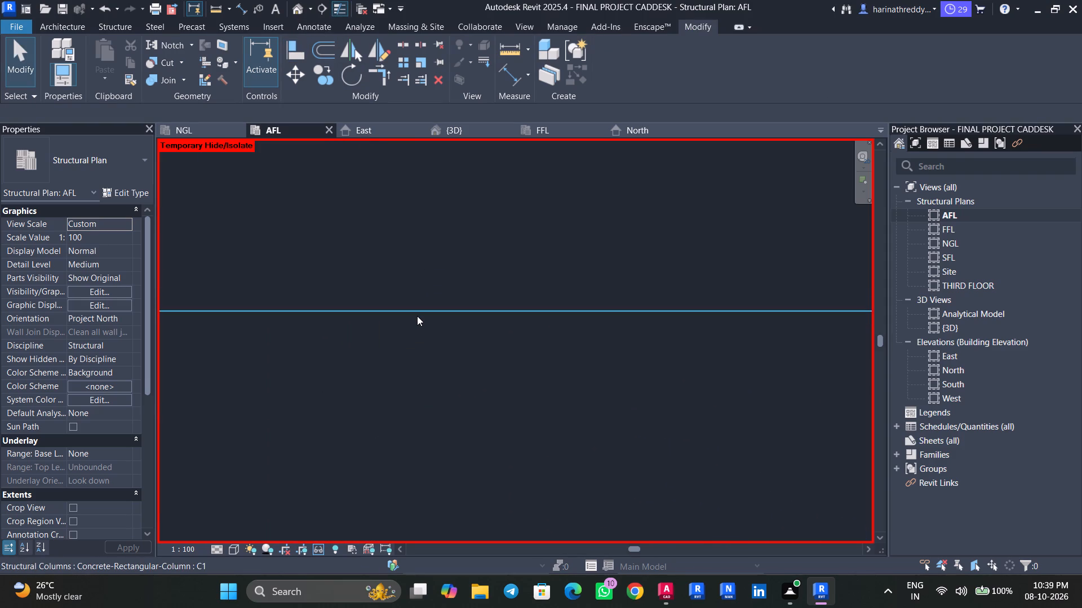
{"action": "scroll", "coordinate": [417, 316], "scroll_direction": "down", "scroll_amount": 20}
{"action": "scroll", "coordinate": [417, 316], "scroll_direction": "down", "scroll_amount": 4}
Open the 3D view and examine the C1 column's base on the grid A-1 footing, including from the Left view.
{"action": "left_click", "coordinate": [414, 349]}
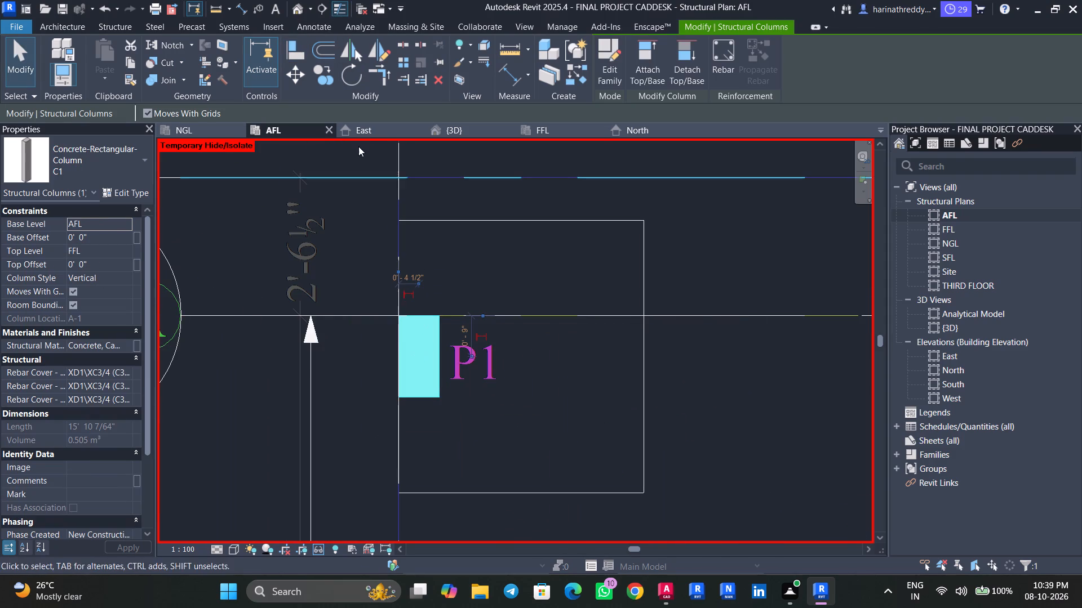
{"action": "left_click", "coordinate": [294, 9]}
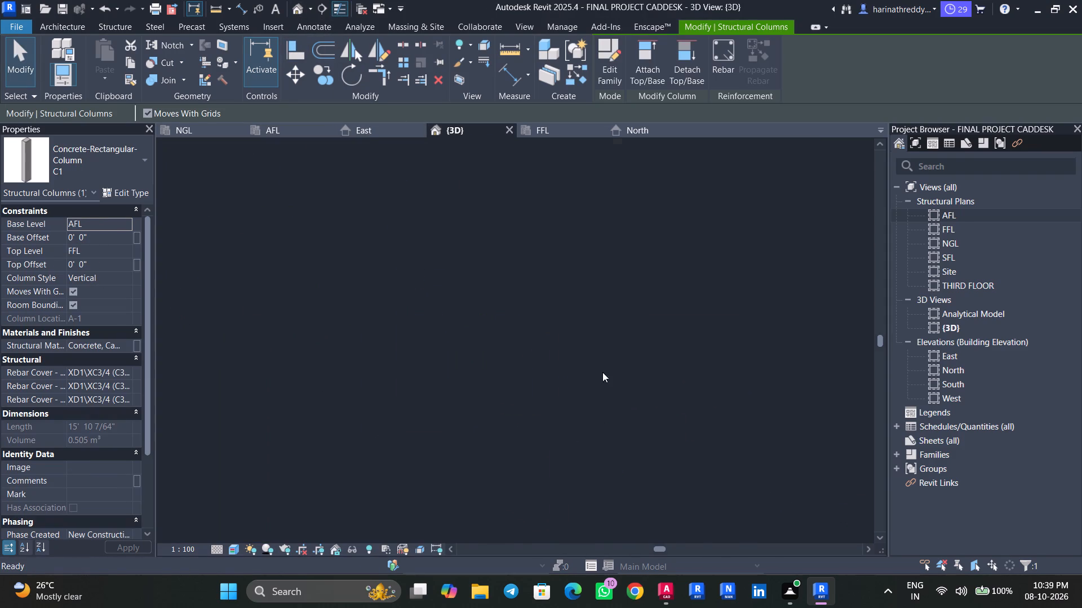
{"action": "middle_click_drag", "start_coordinate": [560, 378], "coordinate": [565, 429]}
{"action": "scroll", "coordinate": [341, 333], "scroll_direction": "down", "scroll_amount": 1}
{"action": "scroll", "coordinate": [335, 335], "scroll_direction": "up", "scroll_amount": 7}
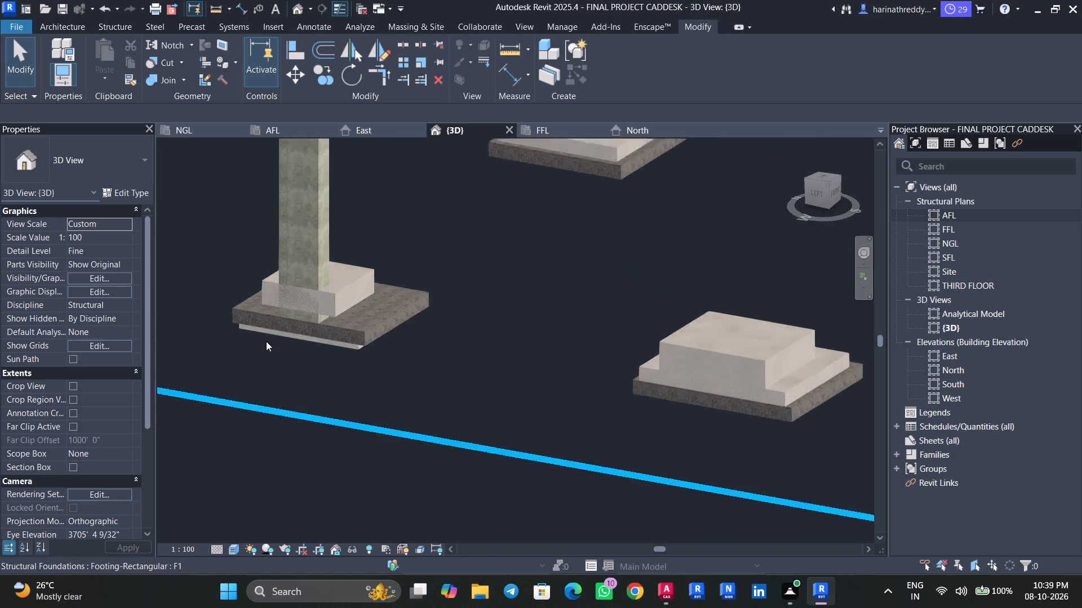
{"action": "scroll", "coordinate": [266, 341], "scroll_direction": "up", "scroll_amount": 1}
{"action": "middle_click_drag", "start_coordinate": [268, 346], "coordinate": [310, 485]}
{"action": "scroll", "coordinate": [308, 486], "scroll_direction": "up", "scroll_amount": 1}
{"action": "key", "text": "Escape"}
{"action": "left_click", "coordinate": [361, 380]}
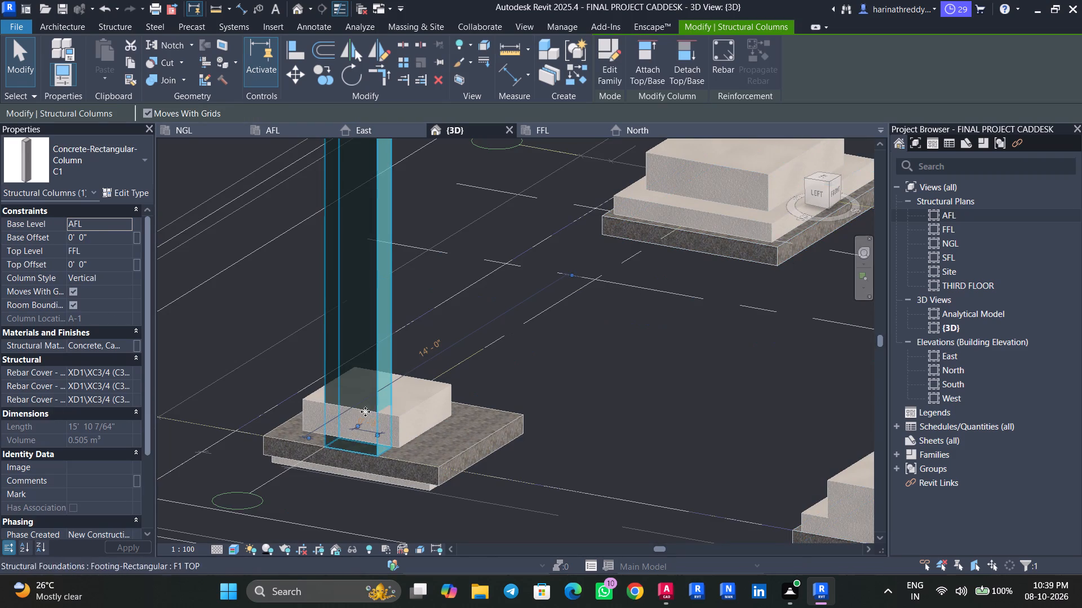
{"action": "left_click", "coordinate": [810, 195]}
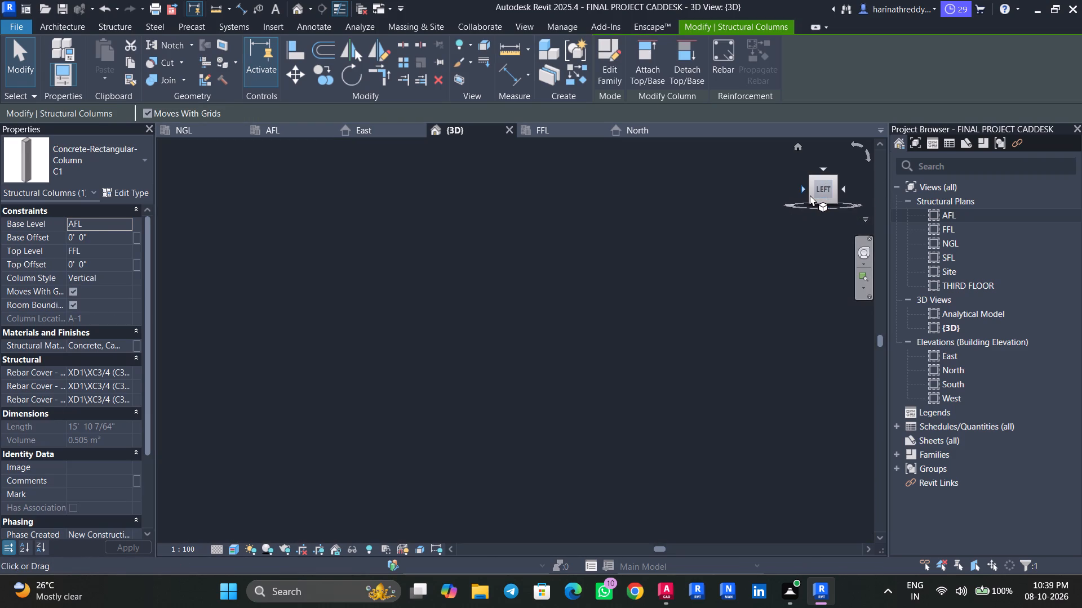
{"action": "middle_click_drag", "start_coordinate": [596, 410], "coordinate": [593, 305]}
{"action": "scroll", "coordinate": [520, 405], "scroll_direction": "up", "scroll_amount": 5}
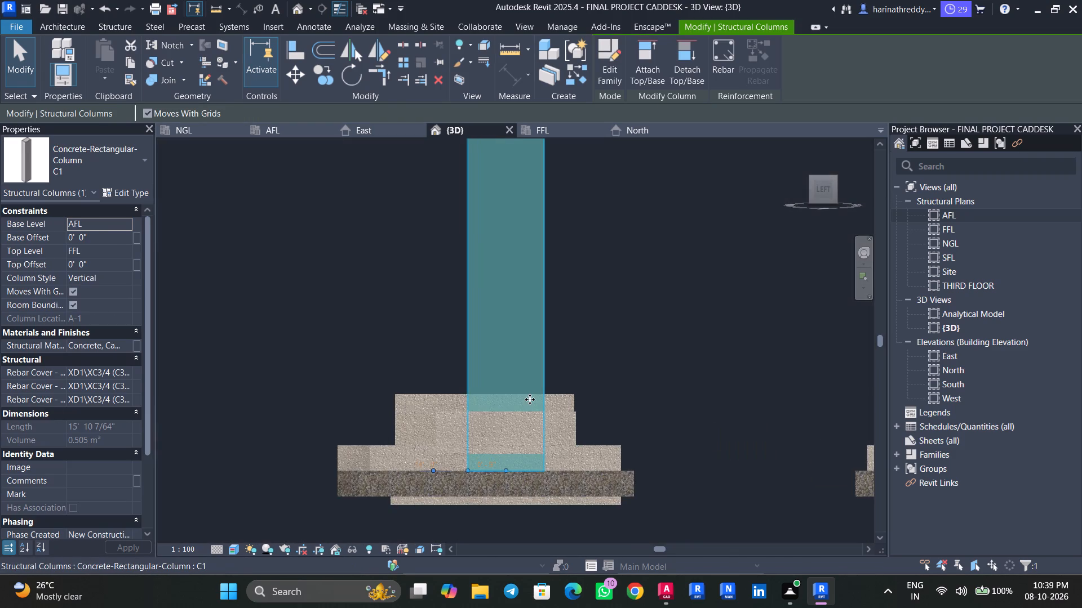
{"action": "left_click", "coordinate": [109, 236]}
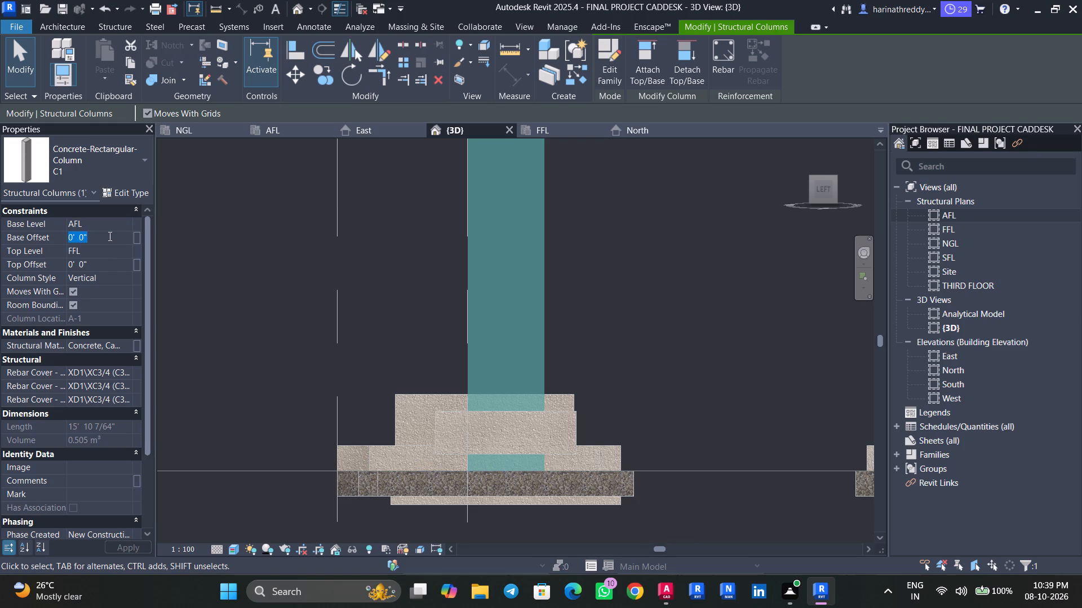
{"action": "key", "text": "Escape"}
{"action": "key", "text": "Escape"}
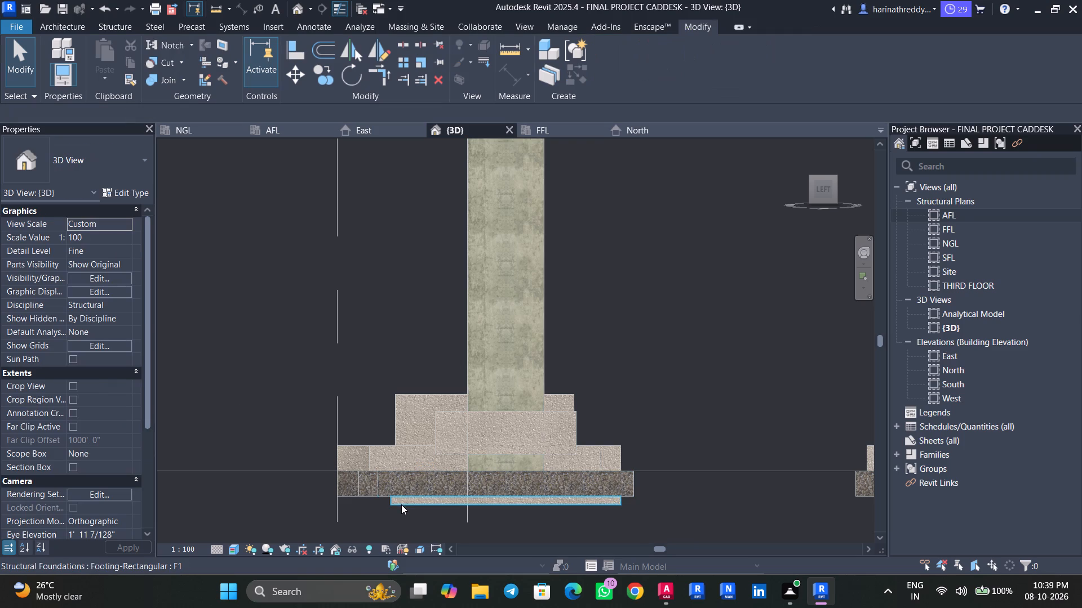
Examine the F1 footing block beneath the C1 column at grid A-1 from below and from the Left side.
{"action": "left_click", "coordinate": [405, 506]}
{"action": "middle_click_drag", "start_coordinate": [396, 512], "coordinate": [496, 422], "text": "shift"}
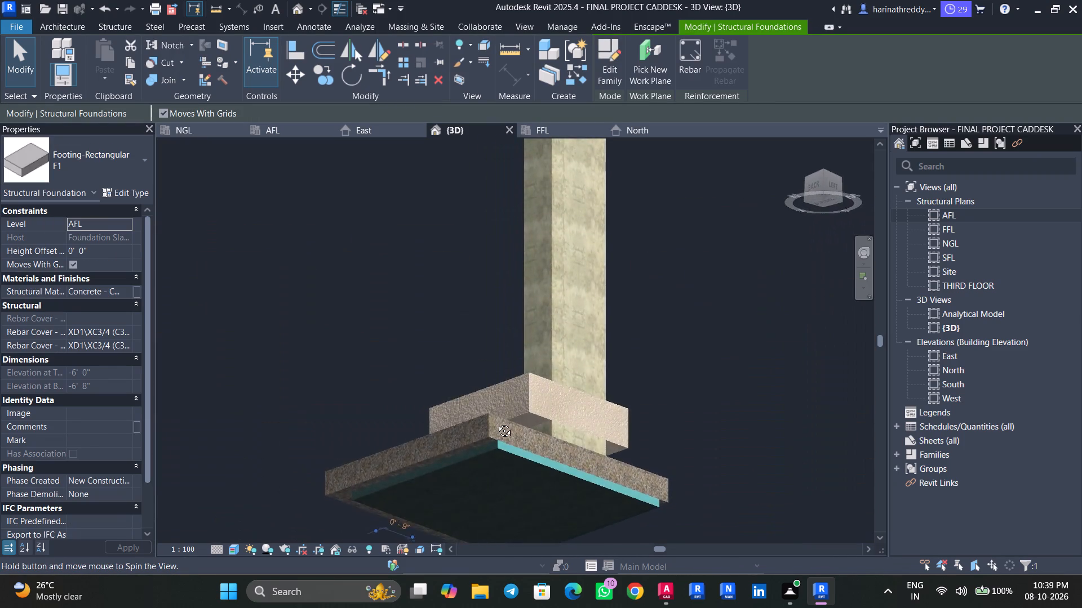
{"action": "middle_click_drag", "start_coordinate": [496, 422], "coordinate": [401, 511], "text": "shift"}
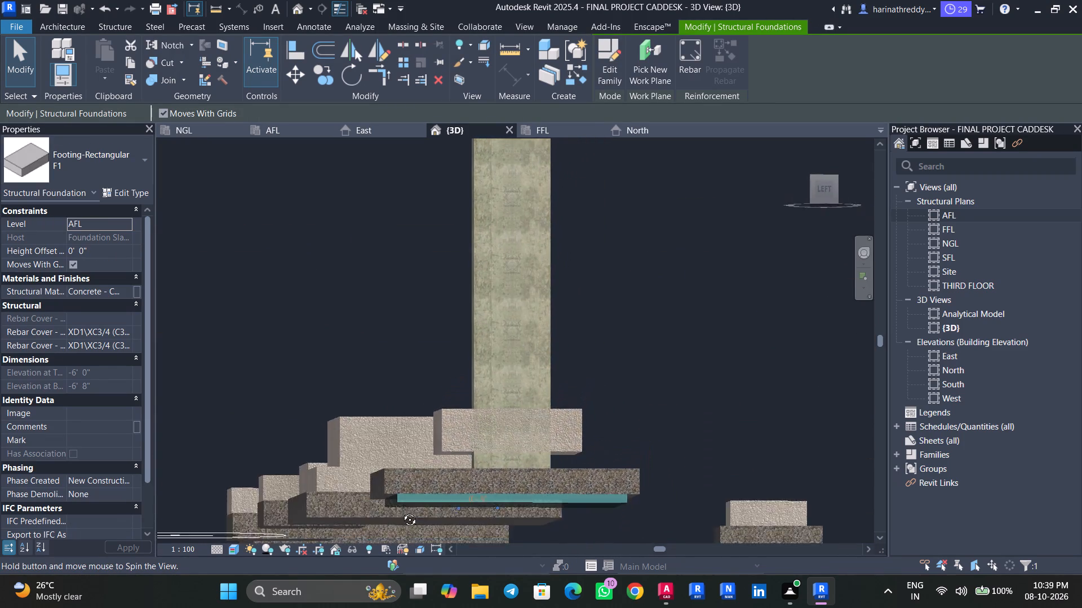
{"action": "middle_click_drag", "start_coordinate": [401, 511], "coordinate": [398, 525], "text": "shift"}
{"action": "key", "text": "Escape"}
{"action": "key", "text": "Escape"}
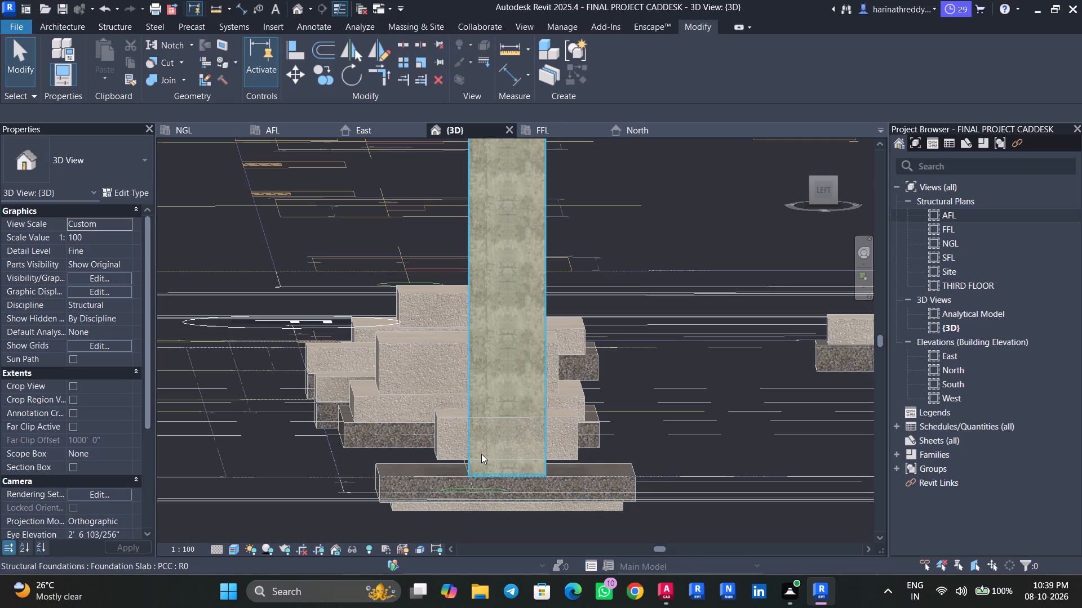
Undo the last model change and check the F1 footing block under the C1 column.
{"action": "key", "text": "ctrl+z"}
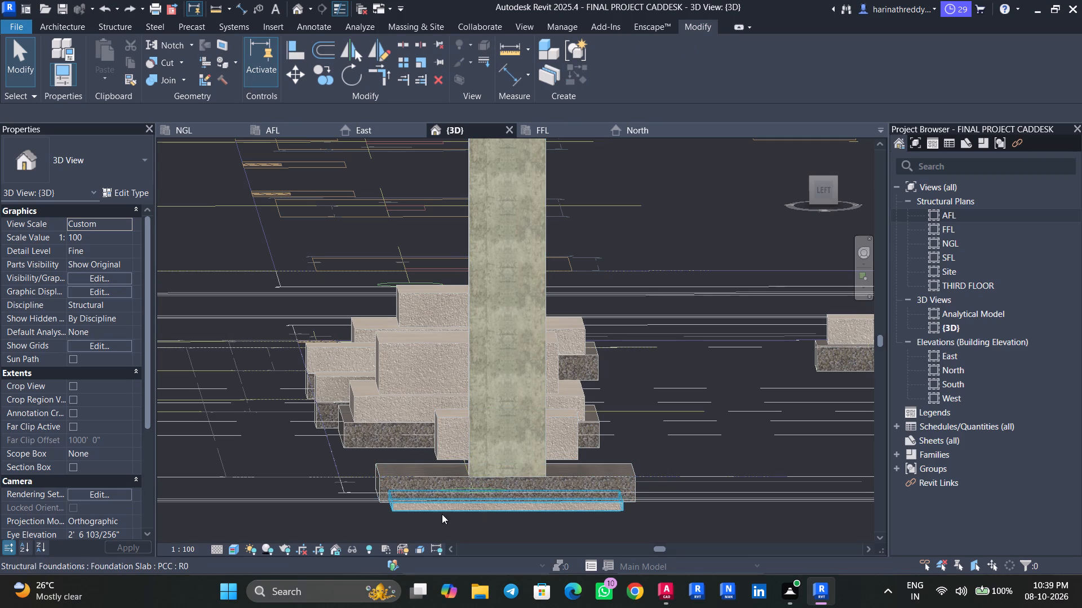
{"action": "left_click", "coordinate": [454, 509]}
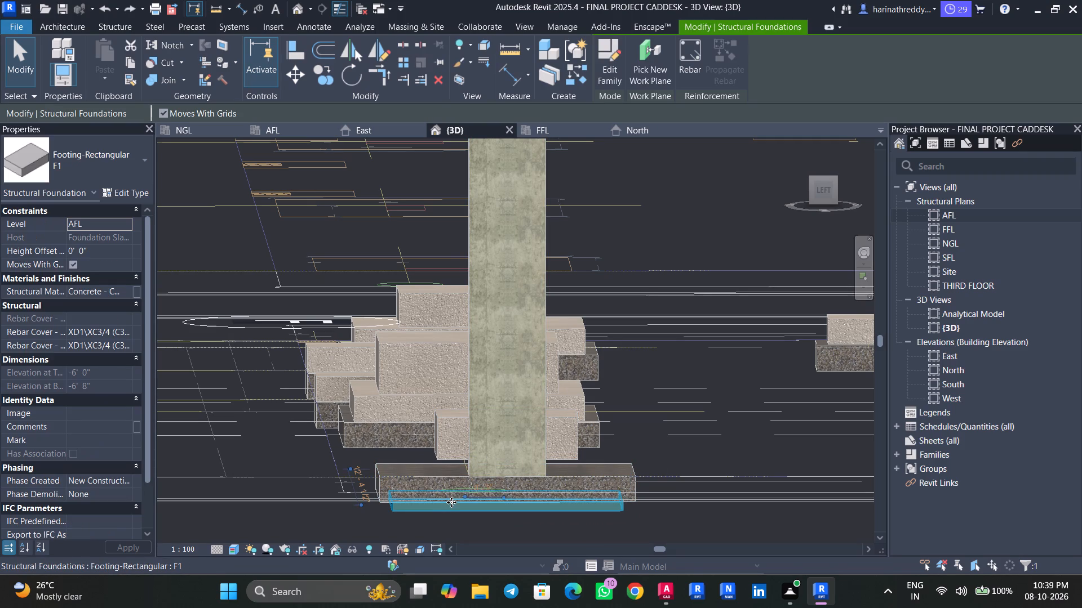
{"action": "key", "text": "Escape"}
{"action": "key", "text": "Escape"}
{"action": "key", "text": "Escape"}
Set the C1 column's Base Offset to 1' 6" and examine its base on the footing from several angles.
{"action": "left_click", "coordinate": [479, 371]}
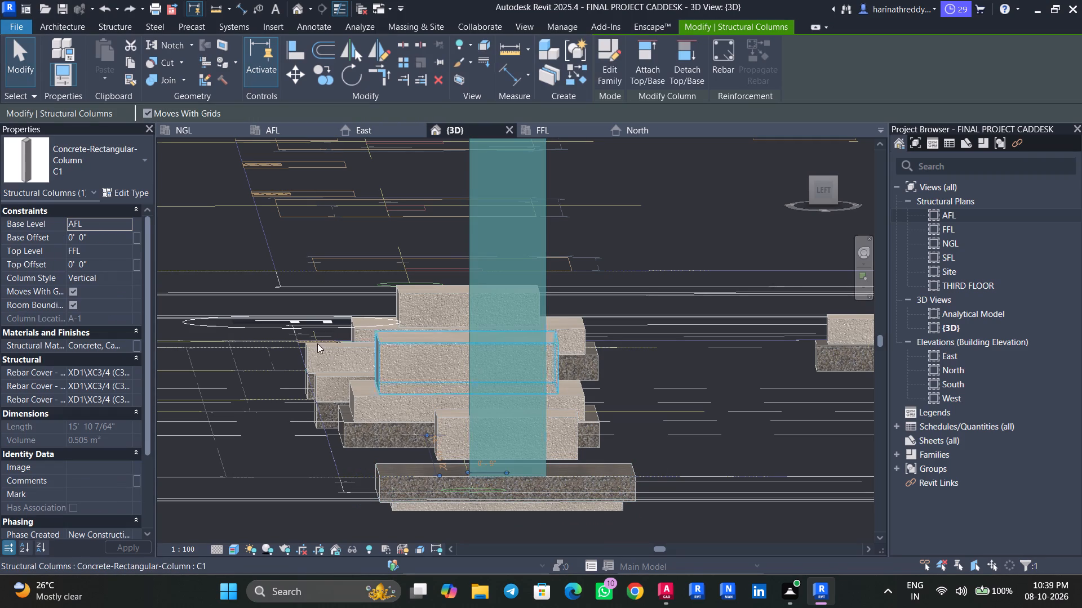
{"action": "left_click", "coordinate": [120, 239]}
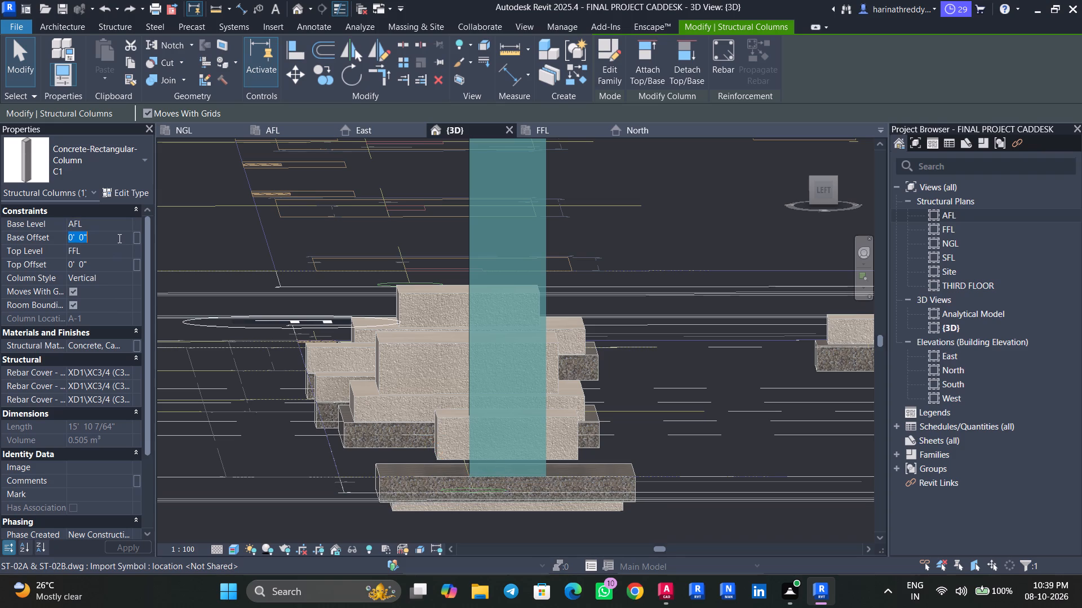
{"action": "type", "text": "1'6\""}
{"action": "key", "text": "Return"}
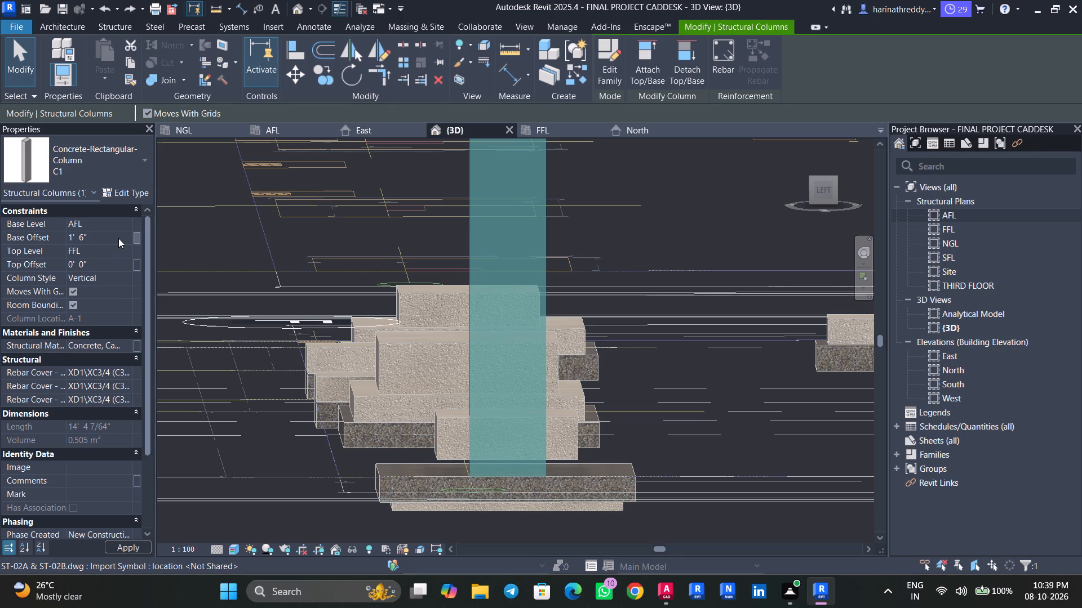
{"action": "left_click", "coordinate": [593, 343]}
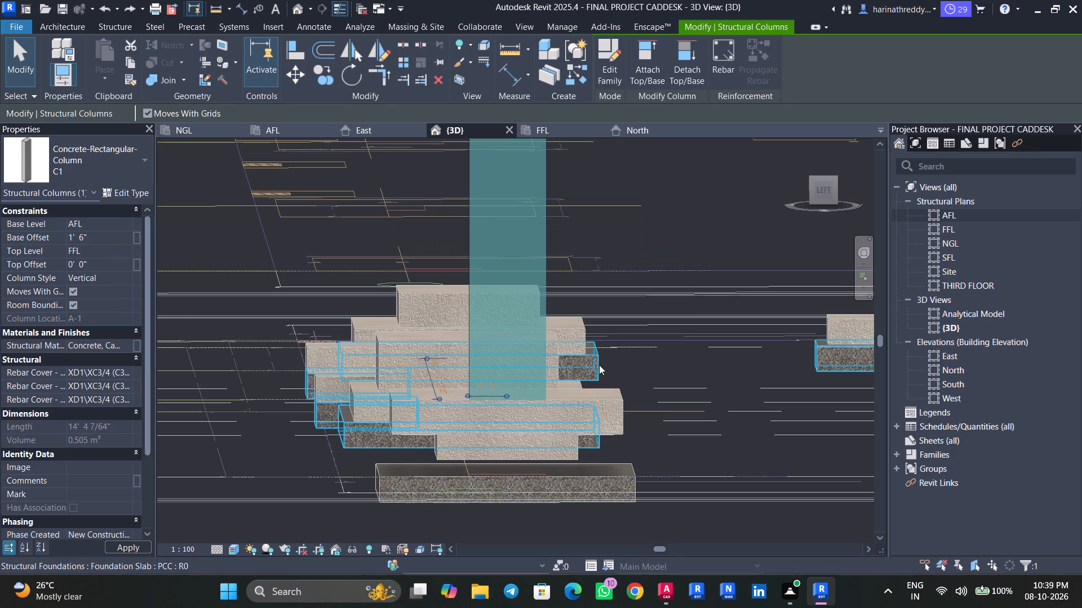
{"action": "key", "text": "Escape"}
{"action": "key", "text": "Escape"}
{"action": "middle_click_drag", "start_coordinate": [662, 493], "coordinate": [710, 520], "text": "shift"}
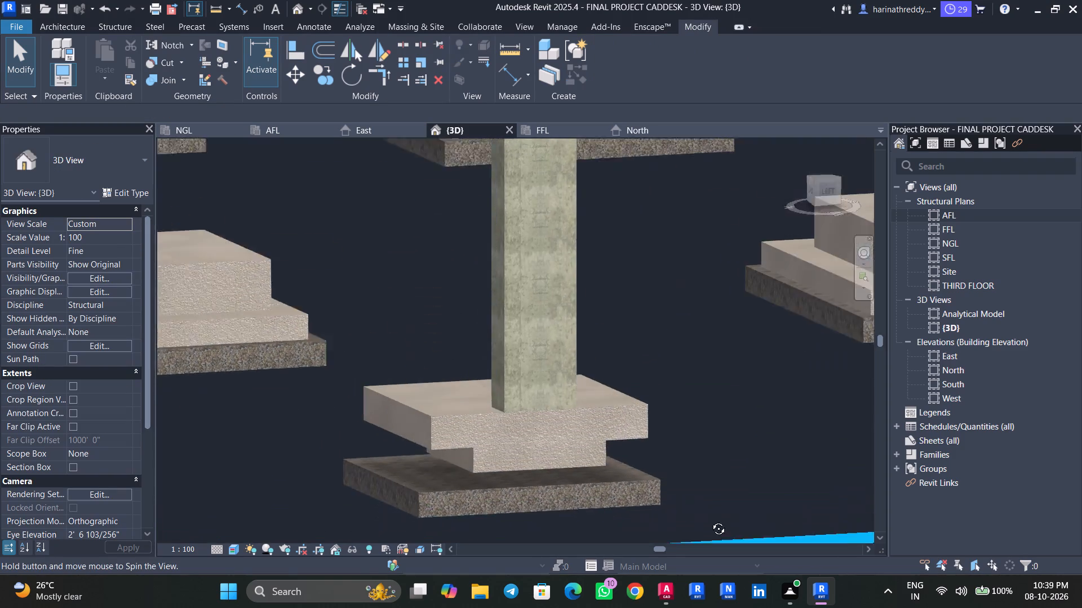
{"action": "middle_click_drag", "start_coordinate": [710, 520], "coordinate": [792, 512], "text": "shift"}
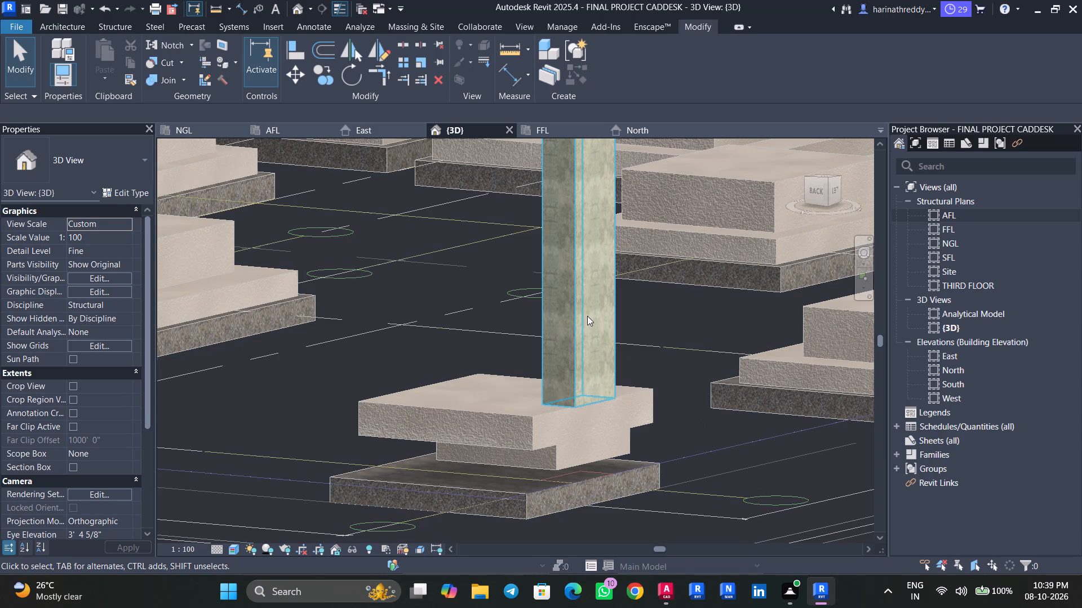
Undo the C1 column's base offset change and its placement at grid A-1.
{"action": "key", "text": "ctrl+z"}
{"action": "key", "text": "ctrl+z"}
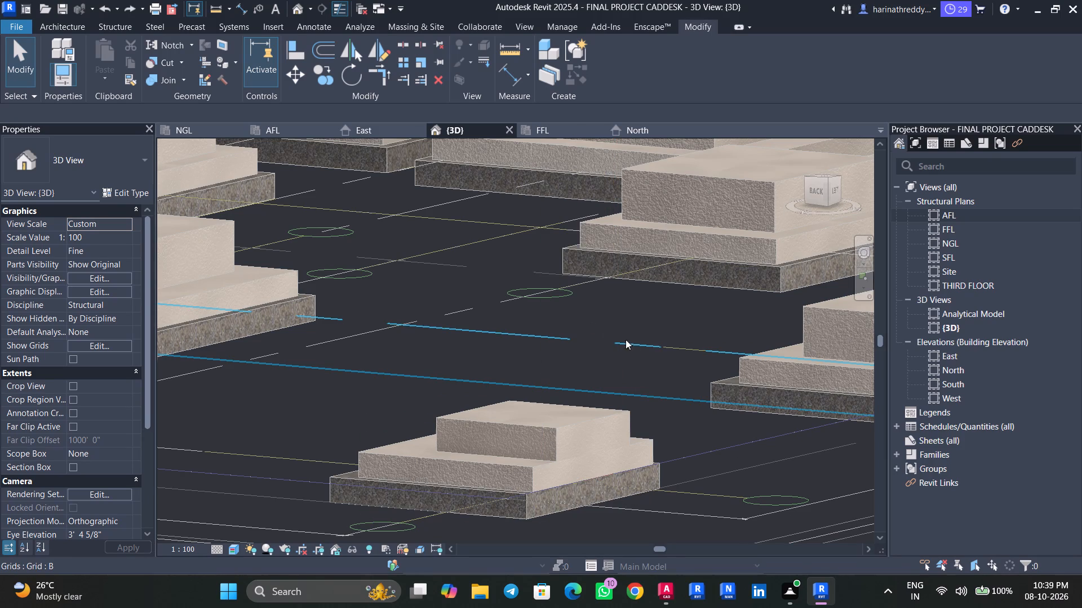
Check the properties of the F1 TOP and F1 footing blocks at grid A-1 and view them from the Left side.
{"action": "left_click", "coordinate": [536, 430]}
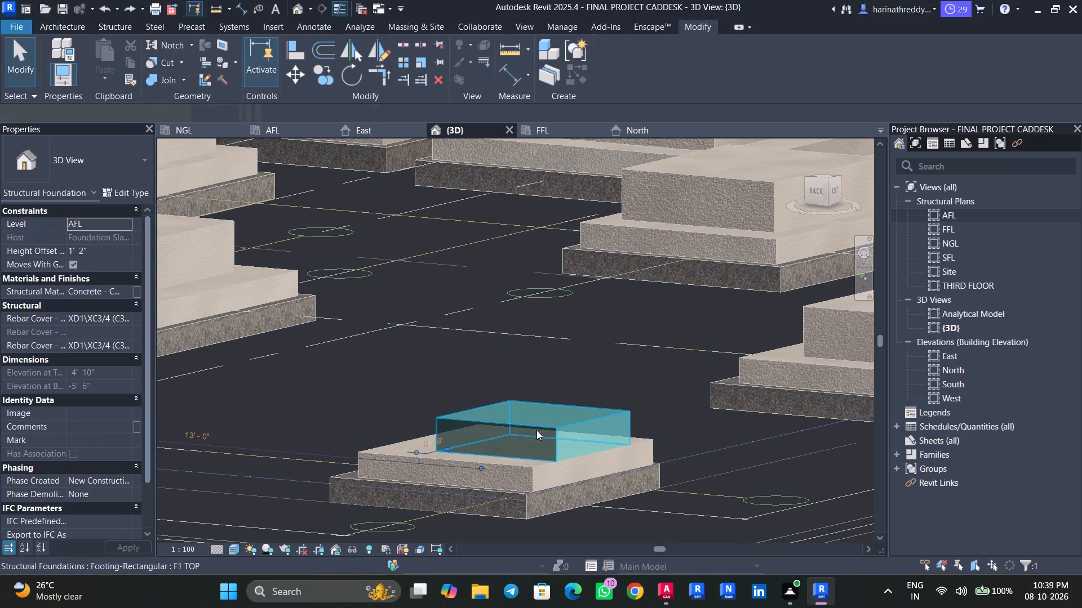
{"action": "left_click", "coordinate": [399, 375]}
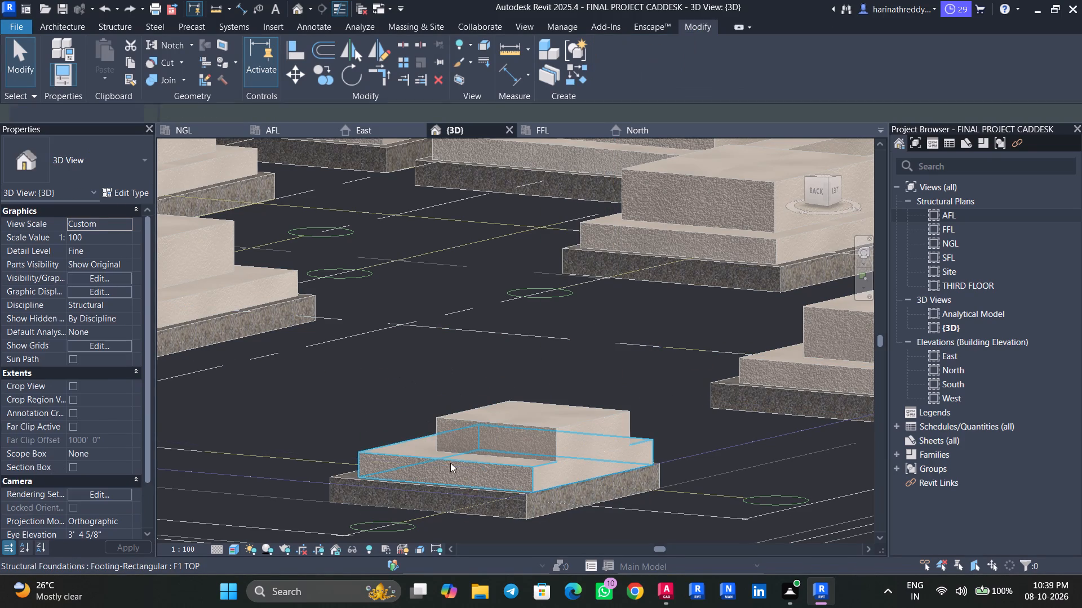
{"action": "left_click", "coordinate": [451, 466]}
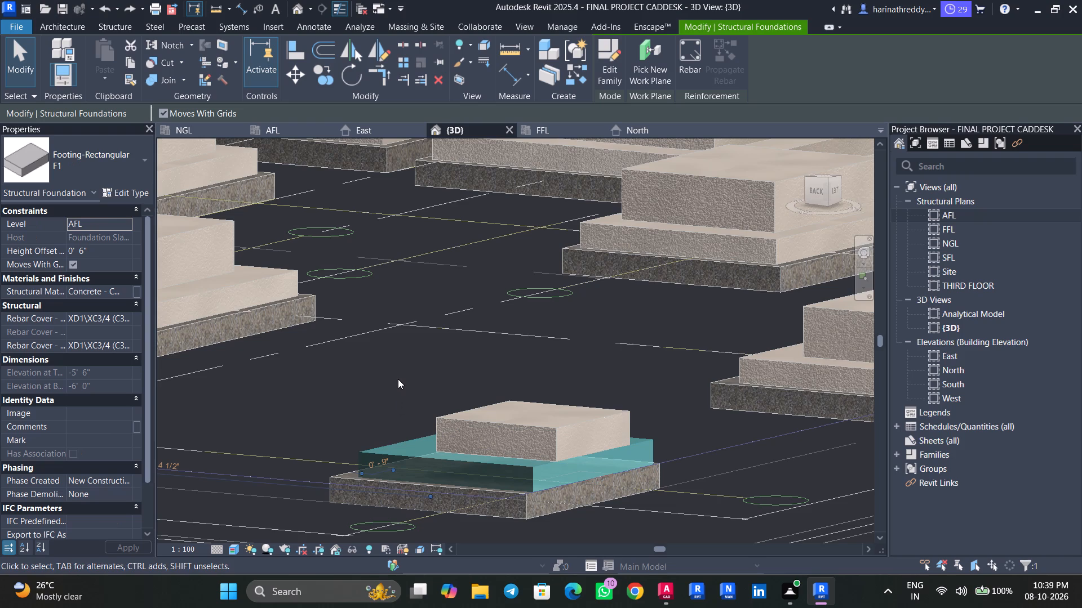
{"action": "left_click", "coordinate": [837, 192]}
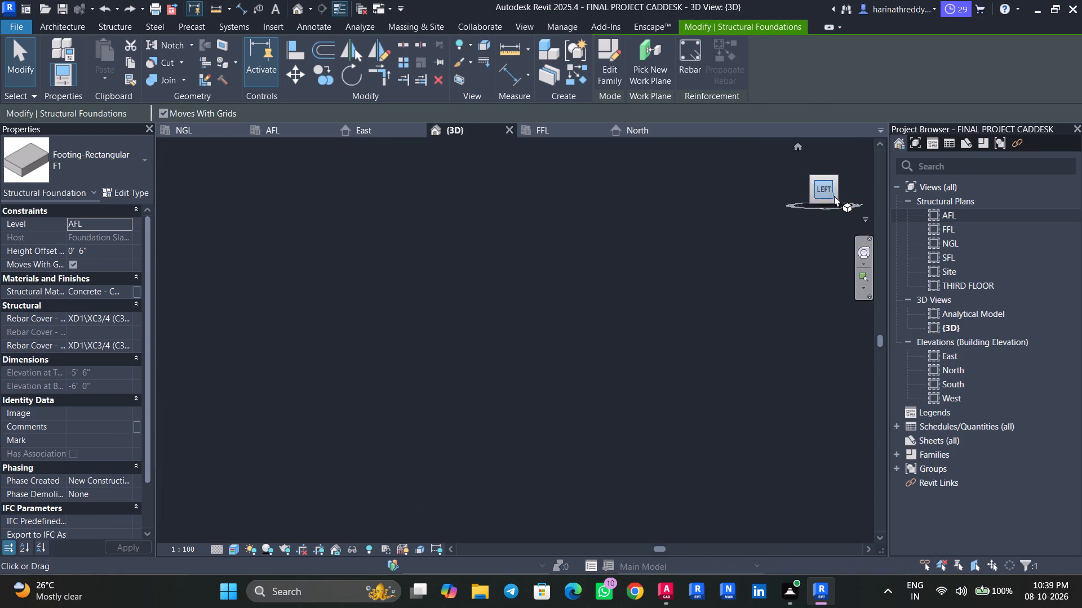
{"action": "key", "text": "Escape"}
{"action": "key", "text": "Escape"}
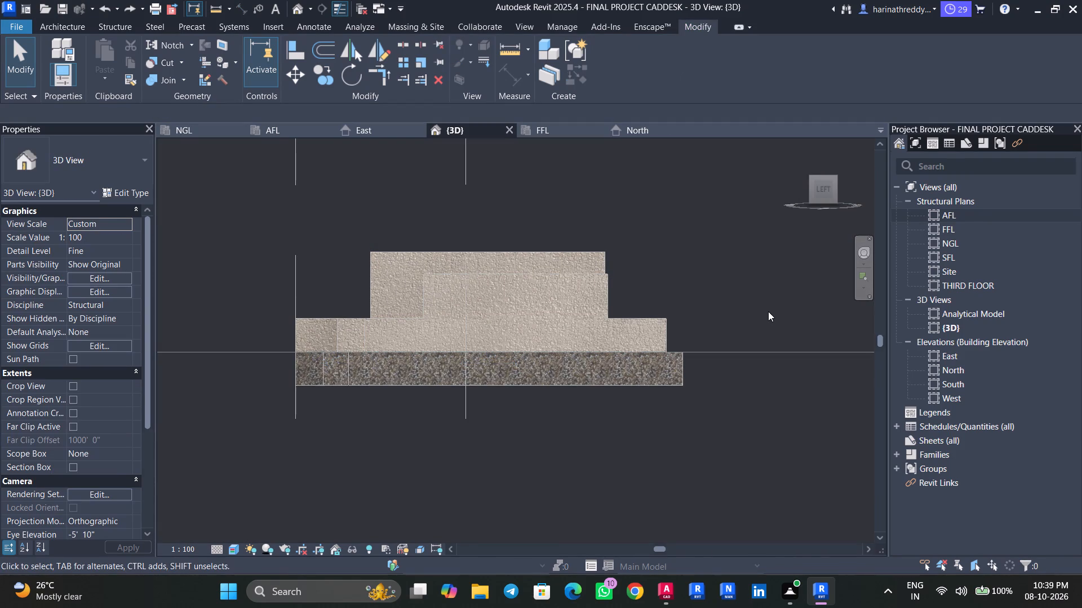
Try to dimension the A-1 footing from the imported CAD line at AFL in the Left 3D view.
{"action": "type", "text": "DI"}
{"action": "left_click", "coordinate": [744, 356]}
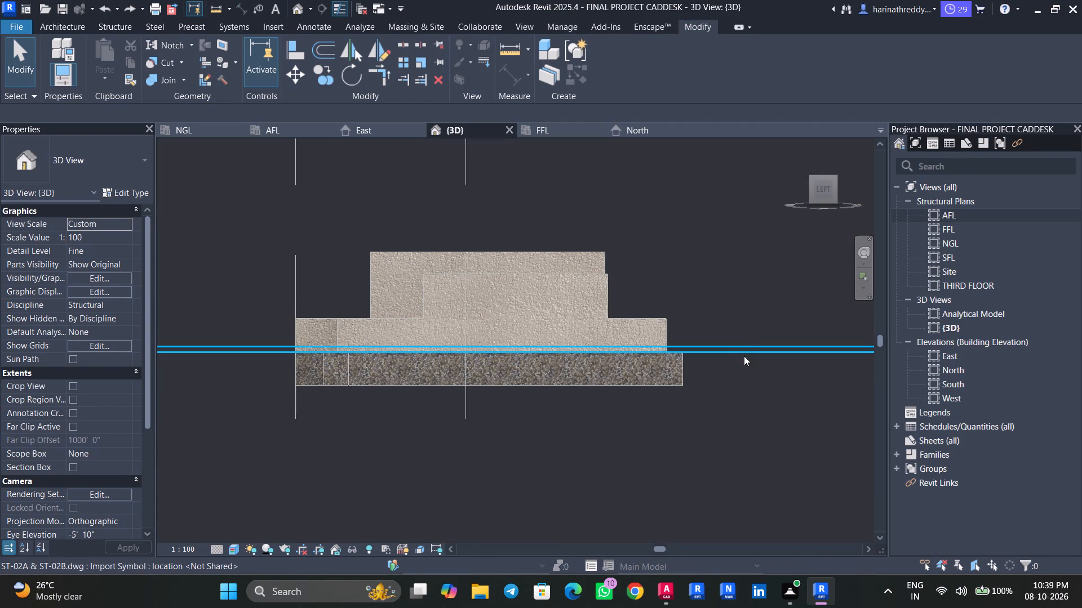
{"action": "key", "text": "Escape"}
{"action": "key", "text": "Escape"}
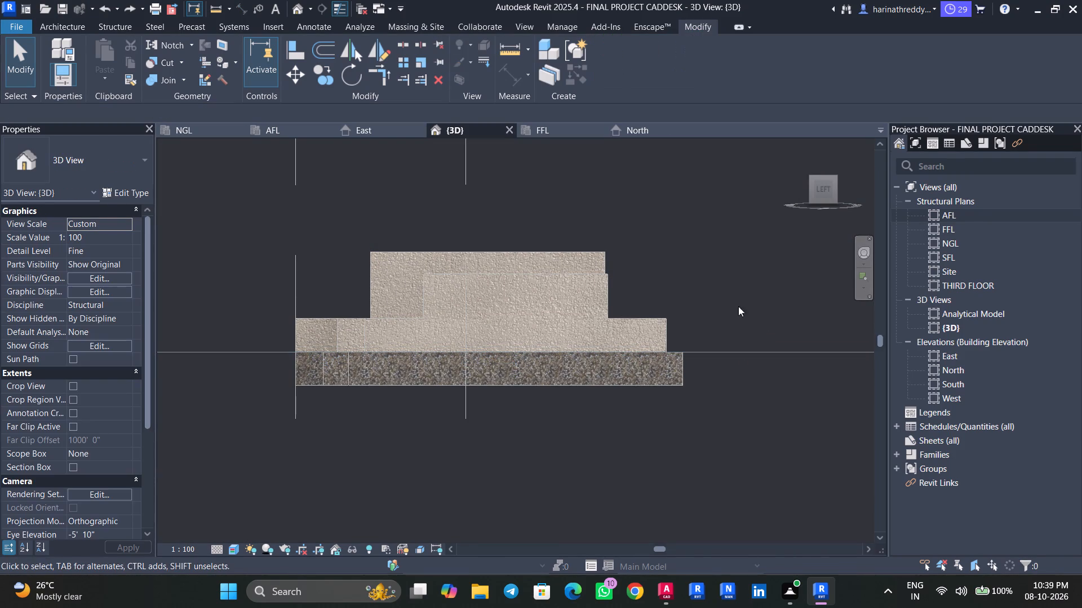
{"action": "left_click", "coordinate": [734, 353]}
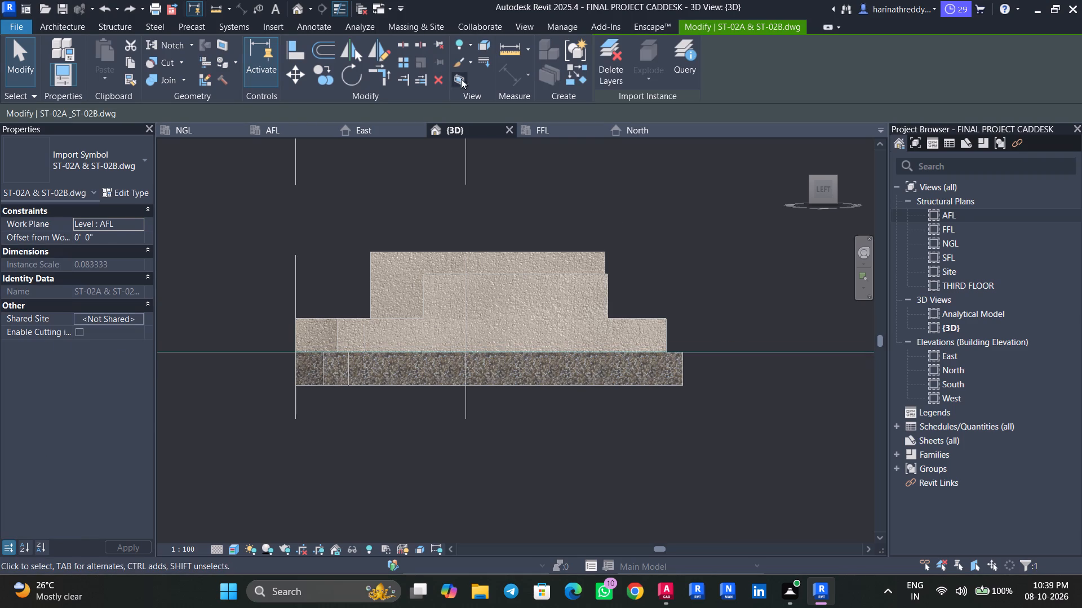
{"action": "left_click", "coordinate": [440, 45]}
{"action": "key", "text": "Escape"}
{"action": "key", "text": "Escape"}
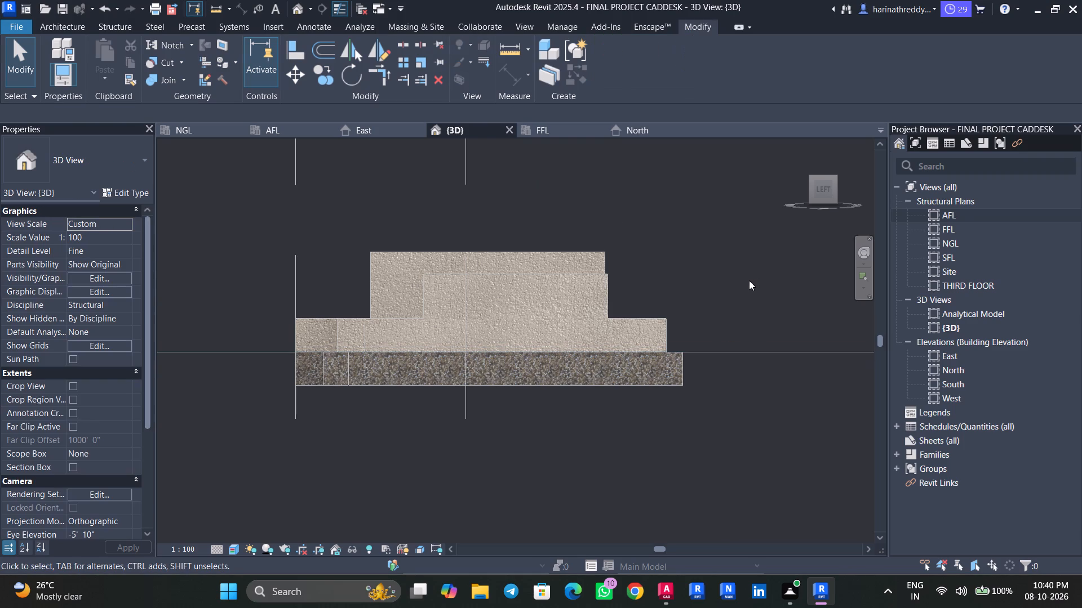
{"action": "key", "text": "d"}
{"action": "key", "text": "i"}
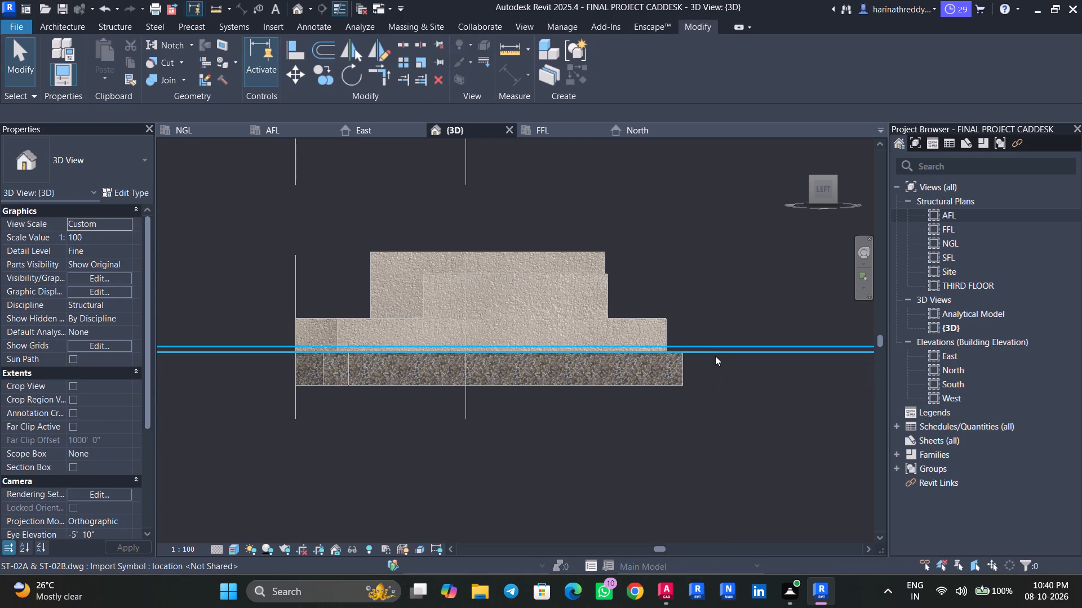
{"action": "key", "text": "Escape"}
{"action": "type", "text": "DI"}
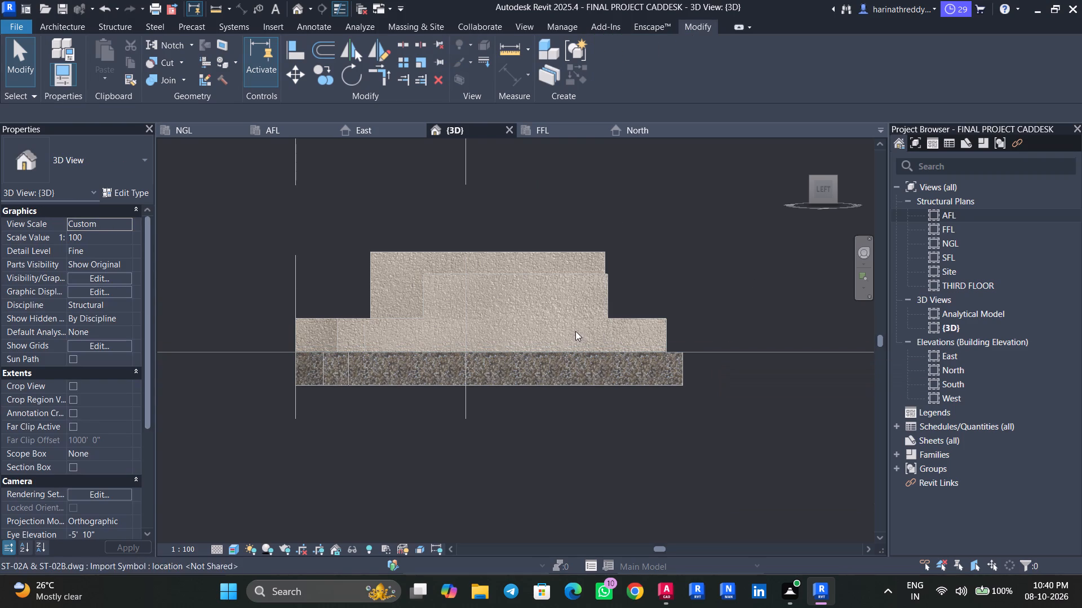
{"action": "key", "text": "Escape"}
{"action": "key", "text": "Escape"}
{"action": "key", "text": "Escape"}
Open the East elevation and look for the footings among the grids and levels.
{"action": "double_click", "coordinate": [935, 357]}
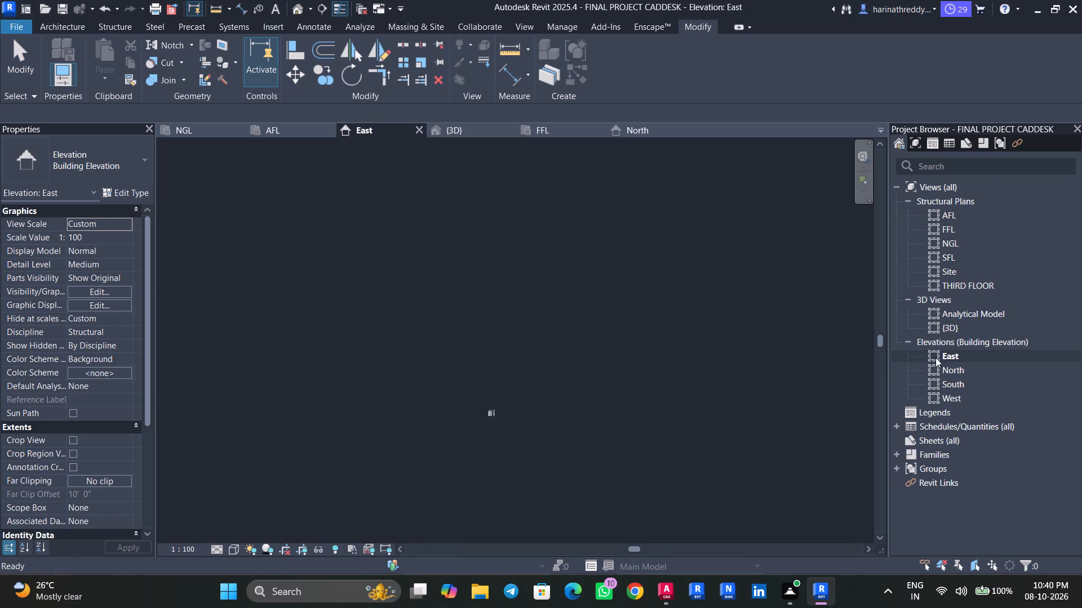
{"action": "scroll", "coordinate": [530, 404], "scroll_direction": "up", "scroll_amount": 9}
{"action": "scroll", "coordinate": [482, 419], "scroll_direction": "down", "scroll_amount": 3}
{"action": "scroll", "coordinate": [482, 419], "scroll_direction": "up", "scroll_amount": 1}
{"action": "scroll", "coordinate": [481, 417], "scroll_direction": "down", "scroll_amount": 6}
{"action": "scroll", "coordinate": [481, 417], "scroll_direction": "up", "scroll_amount": 1}
{"action": "scroll", "coordinate": [481, 417], "scroll_direction": "down", "scroll_amount": 6}
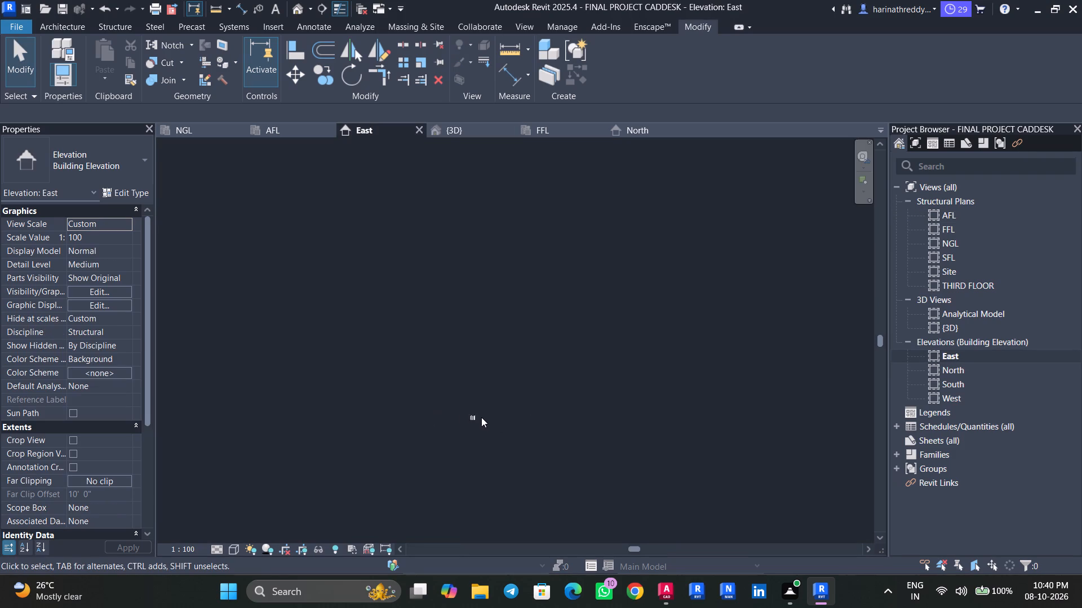
{"action": "scroll", "coordinate": [481, 417], "scroll_direction": "down", "scroll_amount": 9}
{"action": "scroll", "coordinate": [709, 414], "scroll_direction": "up", "scroll_amount": 20}
{"action": "scroll", "coordinate": [719, 417], "scroll_direction": "up", "scroll_amount": 6}
{"action": "middle_click_drag", "start_coordinate": [522, 416], "coordinate": [736, 420]}
{"action": "scroll", "coordinate": [556, 404], "scroll_direction": "down", "scroll_amount": 2}
{"action": "scroll", "coordinate": [556, 404], "scroll_direction": "up", "scroll_amount": 1}
{"action": "scroll", "coordinate": [556, 404], "scroll_direction": "down", "scroll_amount": 6}
{"action": "middle_click_drag", "start_coordinate": [457, 412], "coordinate": [693, 419]}
{"action": "middle_click_drag", "start_coordinate": [432, 415], "coordinate": [639, 437]}
{"action": "scroll", "coordinate": [639, 437], "scroll_direction": "down", "scroll_amount": 1}
{"action": "middle_click_drag", "start_coordinate": [449, 435], "coordinate": [671, 423]}
{"action": "scroll", "coordinate": [654, 415], "scroll_direction": "down", "scroll_amount": 15}
{"action": "scroll", "coordinate": [374, 415], "scroll_direction": "up", "scroll_amount": 1}
{"action": "scroll", "coordinate": [392, 410], "scroll_direction": "down", "scroll_amount": 1}
{"action": "scroll", "coordinate": [398, 408], "scroll_direction": "up", "scroll_amount": 8}
{"action": "scroll", "coordinate": [342, 431], "scroll_direction": "down", "scroll_amount": 1}
{"action": "scroll", "coordinate": [342, 431], "scroll_direction": "up", "scroll_amount": 4}
{"action": "scroll", "coordinate": [380, 407], "scroll_direction": "up", "scroll_amount": 16}
{"action": "scroll", "coordinate": [389, 399], "scroll_direction": "down", "scroll_amount": 1}
{"action": "scroll", "coordinate": [391, 394], "scroll_direction": "up", "scroll_amount": 9}
{"action": "scroll", "coordinate": [399, 390], "scroll_direction": "down", "scroll_amount": 6}
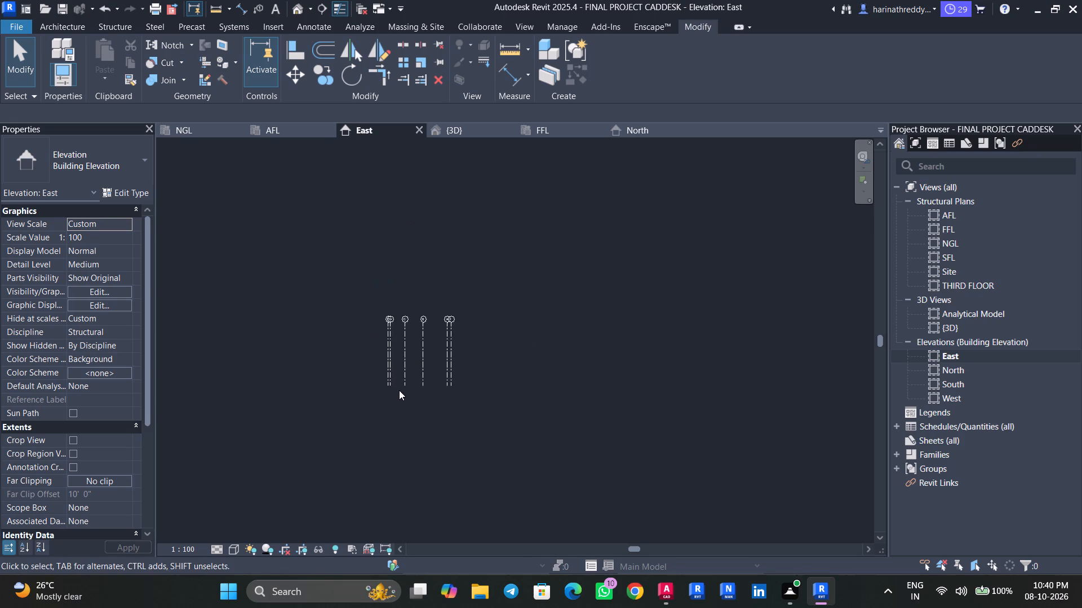
{"action": "scroll", "coordinate": [399, 390], "scroll_direction": "down", "scroll_amount": 17}
{"action": "scroll", "coordinate": [399, 390], "scroll_direction": "up", "scroll_amount": 1}
{"action": "scroll", "coordinate": [399, 390], "scroll_direction": "down", "scroll_amount": 3}
{"action": "scroll", "coordinate": [399, 390], "scroll_direction": "up", "scroll_amount": 1}
{"action": "scroll", "coordinate": [399, 390], "scroll_direction": "down", "scroll_amount": 9}
{"action": "scroll", "coordinate": [401, 405], "scroll_direction": "up", "scroll_amount": 1}
{"action": "scroll", "coordinate": [401, 405], "scroll_direction": "down", "scroll_amount": 17}
{"action": "scroll", "coordinate": [405, 424], "scroll_direction": "up", "scroll_amount": 8}
{"action": "scroll", "coordinate": [406, 423], "scroll_direction": "down", "scroll_amount": 1}
{"action": "scroll", "coordinate": [406, 421], "scroll_direction": "up", "scroll_amount": 9}
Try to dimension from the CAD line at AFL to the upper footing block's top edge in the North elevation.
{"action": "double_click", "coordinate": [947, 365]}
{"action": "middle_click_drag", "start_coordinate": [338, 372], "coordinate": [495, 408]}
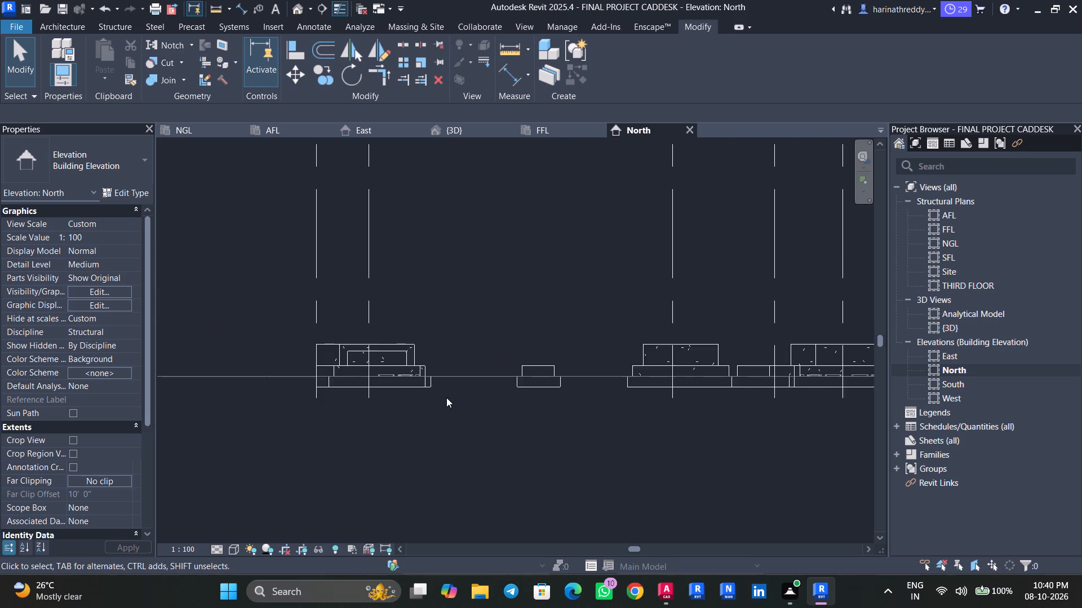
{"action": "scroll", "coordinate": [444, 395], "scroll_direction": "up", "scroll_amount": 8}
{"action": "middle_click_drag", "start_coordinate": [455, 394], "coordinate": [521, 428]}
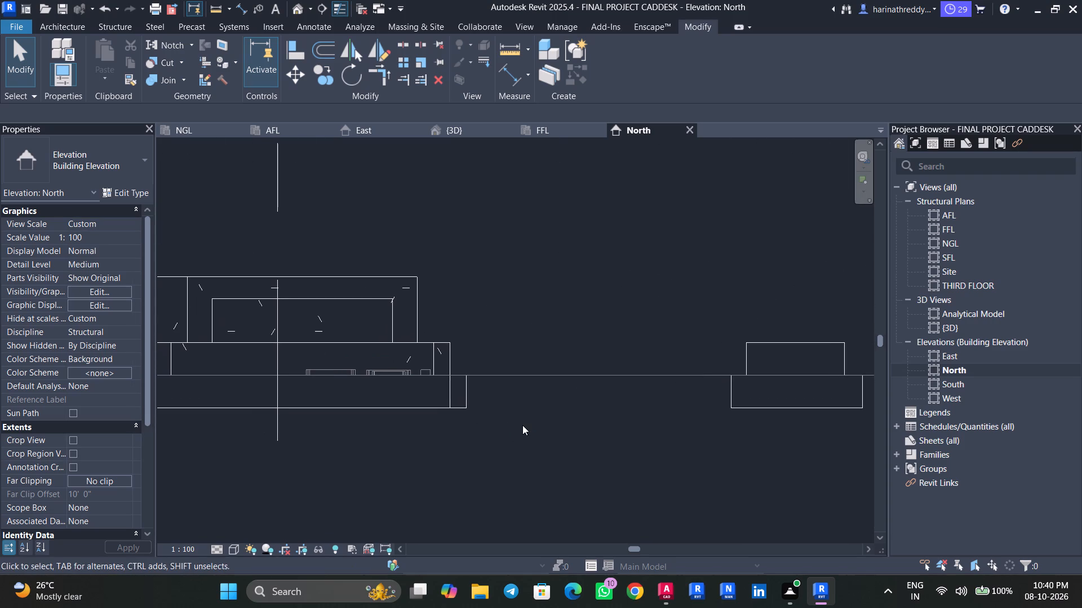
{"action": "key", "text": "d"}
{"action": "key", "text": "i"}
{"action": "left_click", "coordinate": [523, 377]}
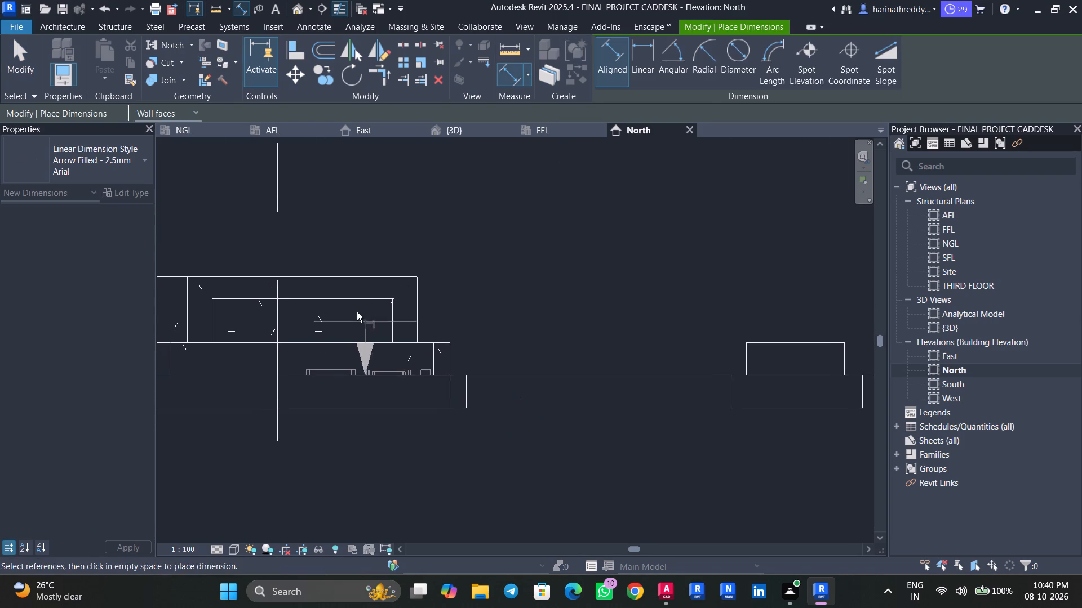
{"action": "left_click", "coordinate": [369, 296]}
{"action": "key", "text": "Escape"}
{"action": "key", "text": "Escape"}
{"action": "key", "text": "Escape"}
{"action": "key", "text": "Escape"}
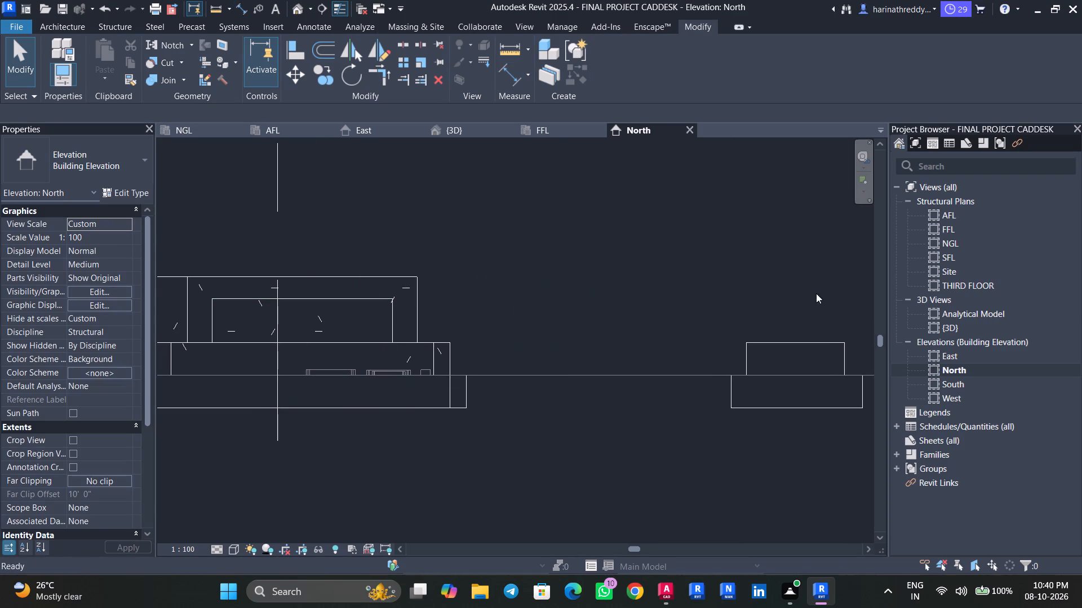
Pin the imported ST-02A & ST-02B CAD drawing from the default 3D view.
{"action": "left_click", "coordinate": [967, 327]}
{"action": "double_click", "coordinate": [967, 329]}
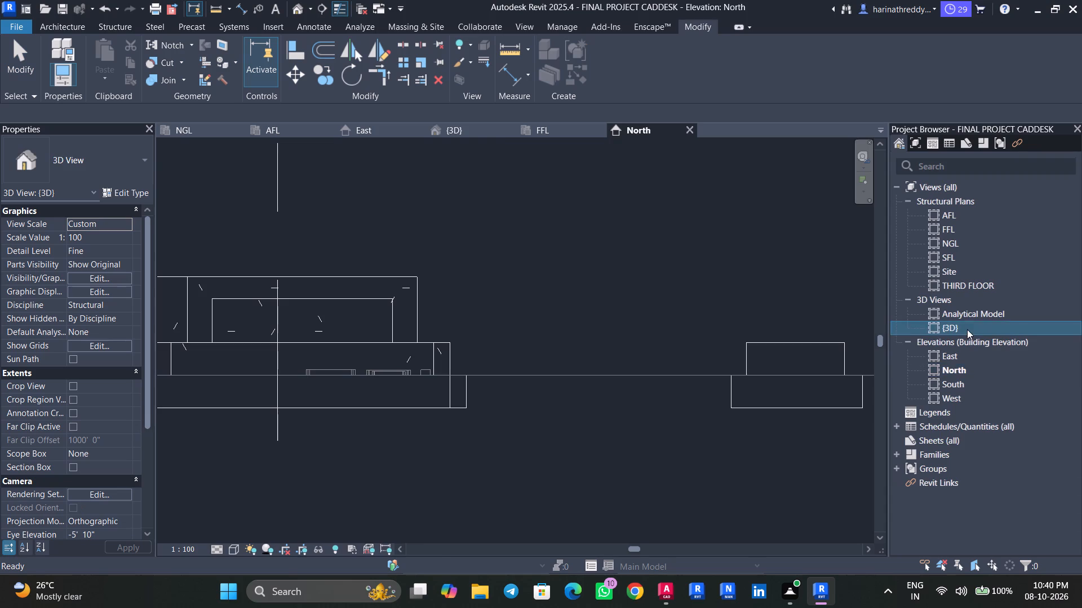
{"action": "scroll", "coordinate": [742, 279], "scroll_direction": "down", "scroll_amount": 7}
{"action": "middle_click_drag", "start_coordinate": [742, 279], "coordinate": [748, 300], "text": "shift"}
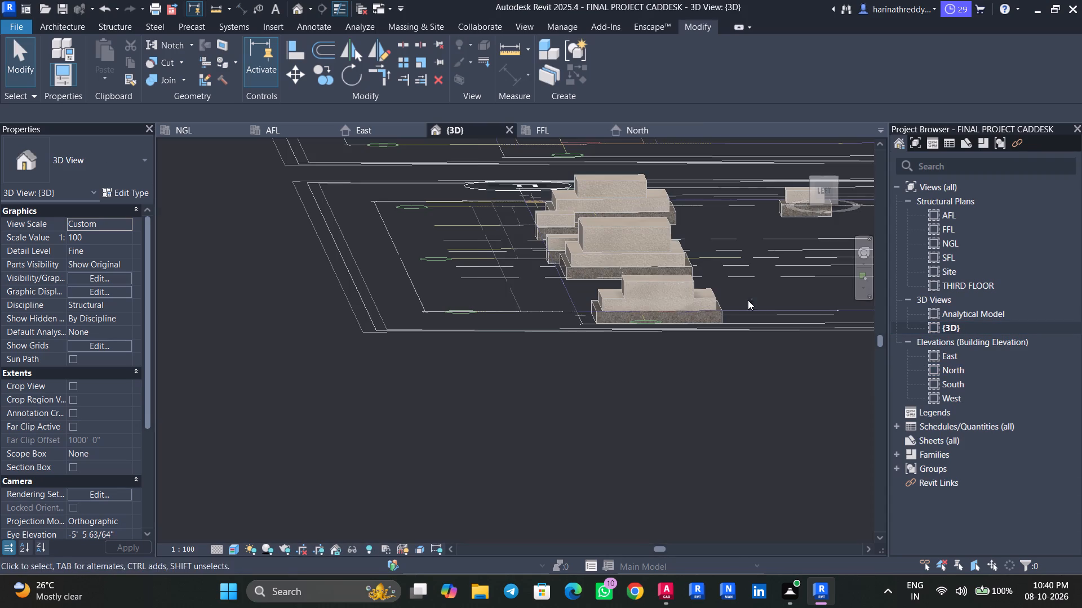
{"action": "left_click", "coordinate": [750, 311]}
{"action": "key", "text": "Escape"}
{"action": "left_click", "coordinate": [423, 240]}
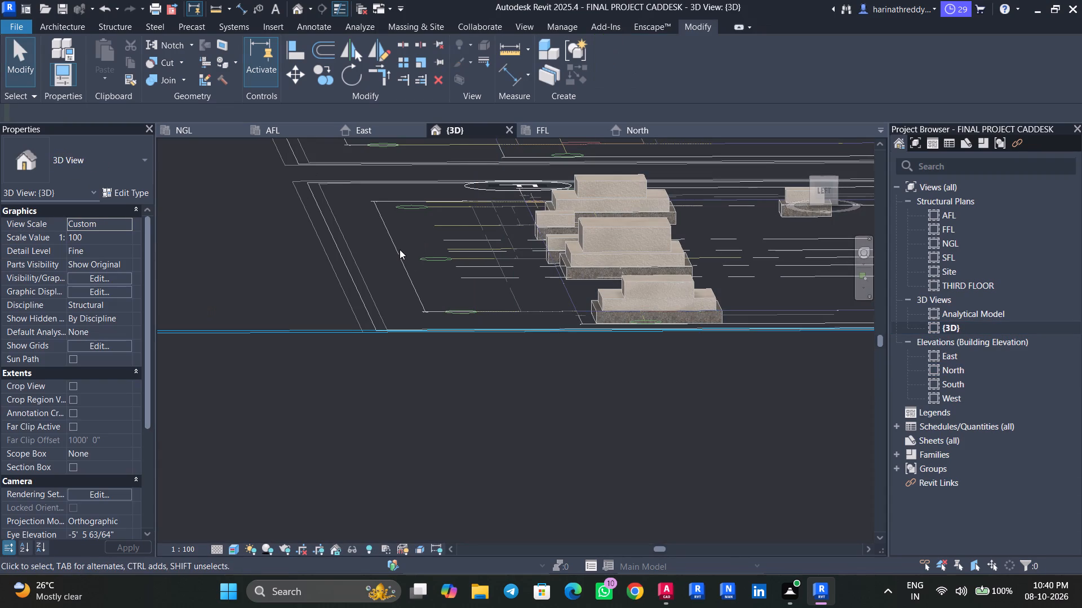
{"action": "left_click", "coordinate": [399, 249]}
{"action": "left_click", "coordinate": [437, 65]}
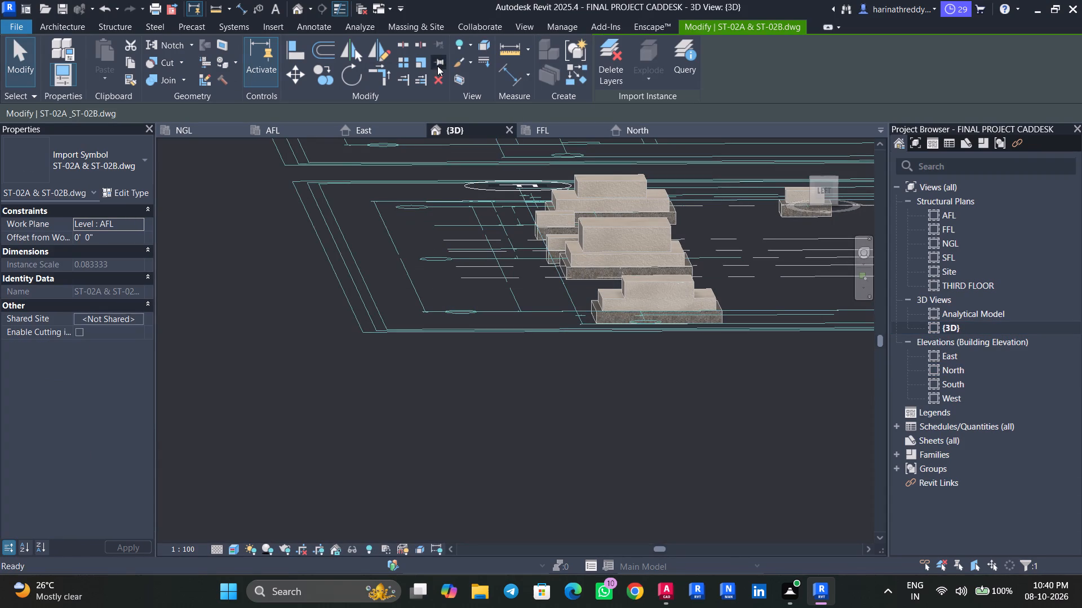
Open the AFL structural plan and reset its temporary hide/isolate.
{"action": "double_click", "coordinate": [952, 220]}
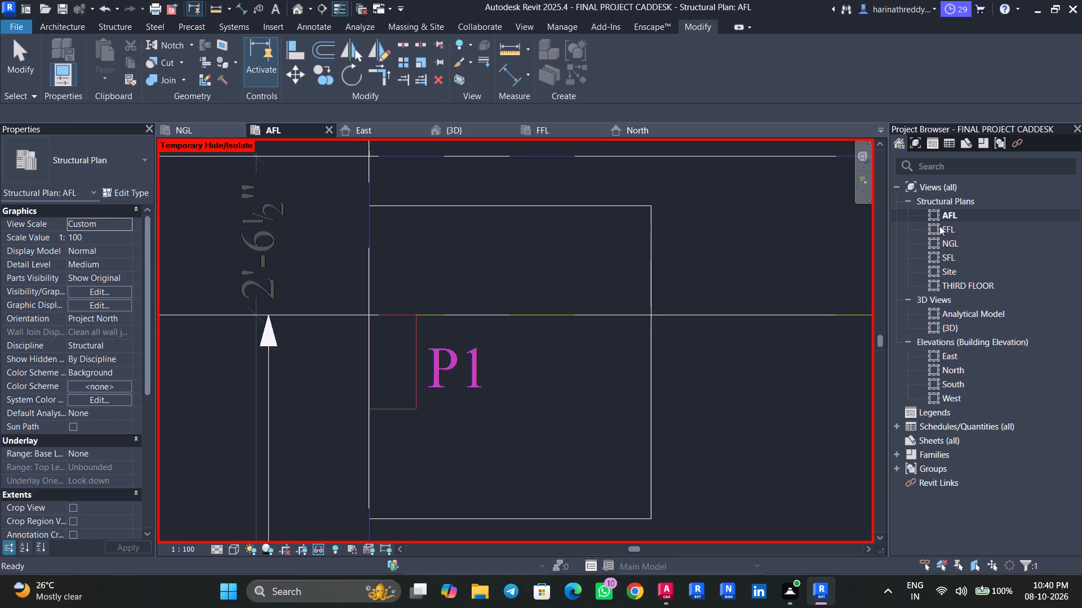
{"action": "scroll", "coordinate": [470, 339], "scroll_direction": "down", "scroll_amount": 3}
{"action": "key", "text": "Escape"}
{"action": "key", "text": "Escape"}
{"action": "key", "text": "Escape"}
{"action": "left_click", "coordinate": [580, 317]}
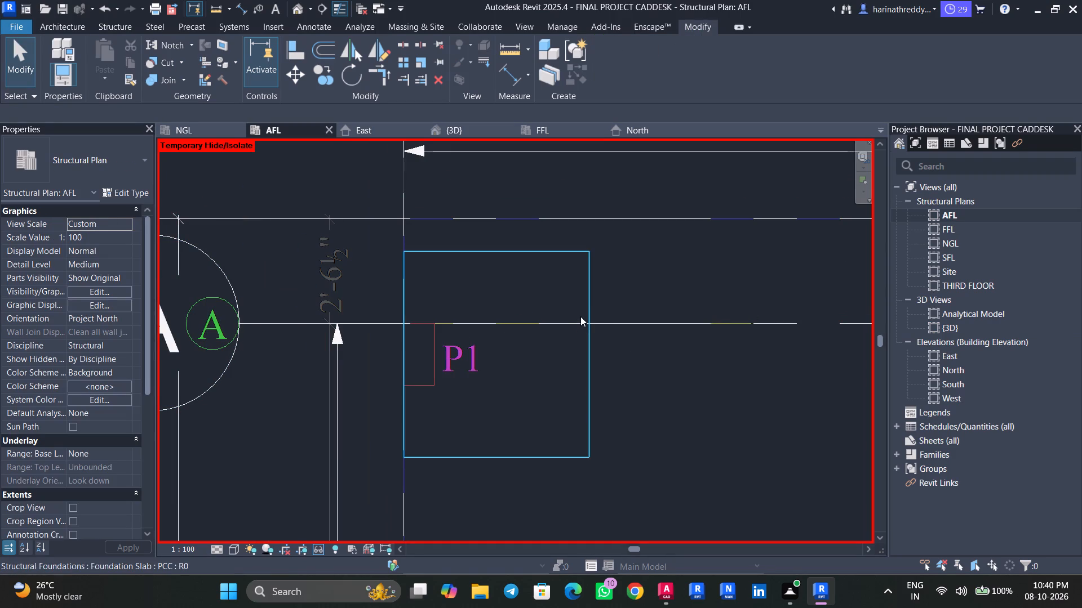
{"action": "key", "text": "Escape"}
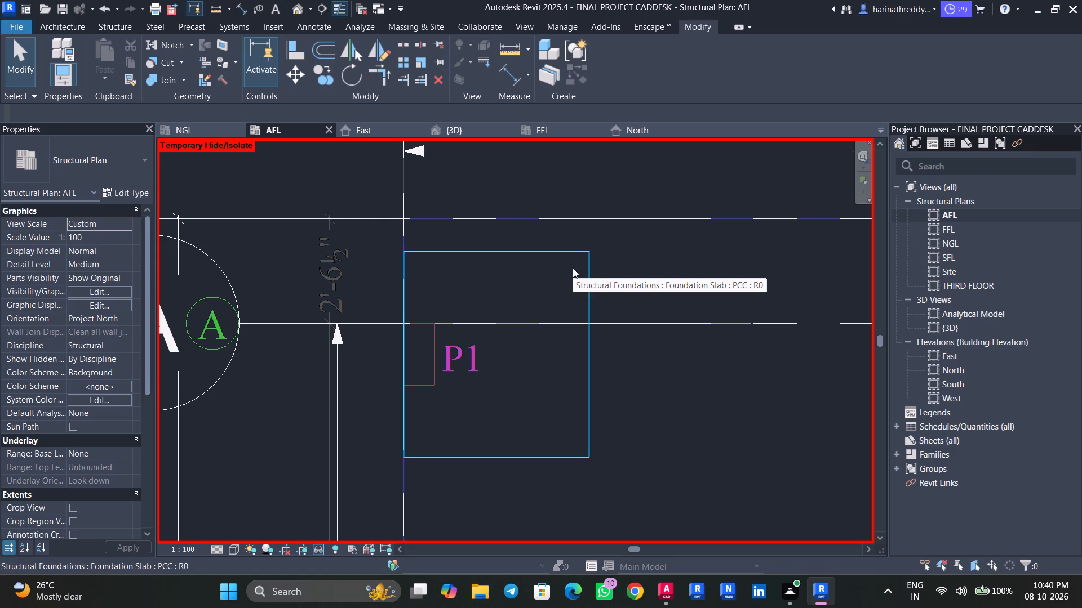
{"action": "scroll", "coordinate": [653, 299], "scroll_direction": "down", "scroll_amount": 2}
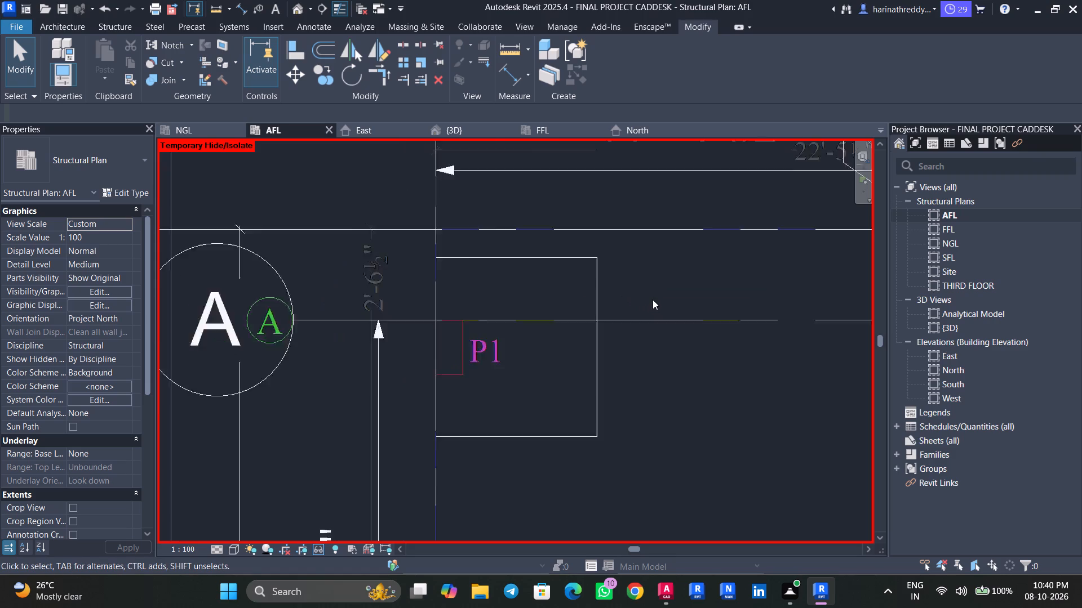
{"action": "scroll", "coordinate": [653, 299], "scroll_direction": "down", "scroll_amount": 8}
{"action": "middle_click_drag", "start_coordinate": [658, 302], "coordinate": [434, 270]}
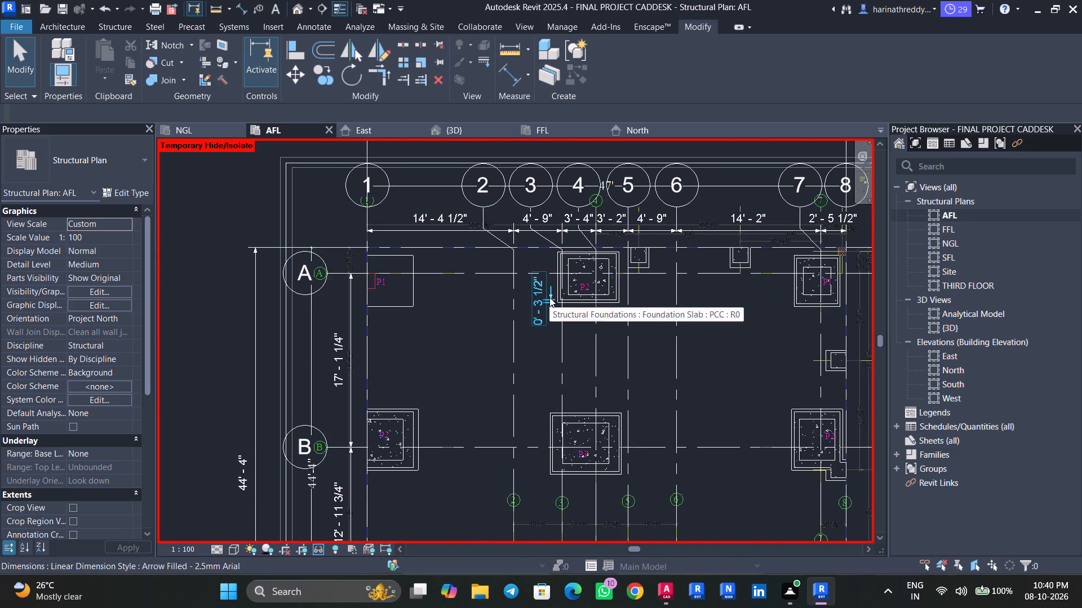
{"action": "type", "text": "HR"}
Place a C1 concrete rectangular column with height up to FFL on the P1 outline at A-1 of the CAD column layout.
{"action": "middle_click_drag", "start_coordinate": [696, 343], "coordinate": [261, 341]}
{"action": "scroll", "coordinate": [690, 305], "scroll_direction": "up", "scroll_amount": 2}
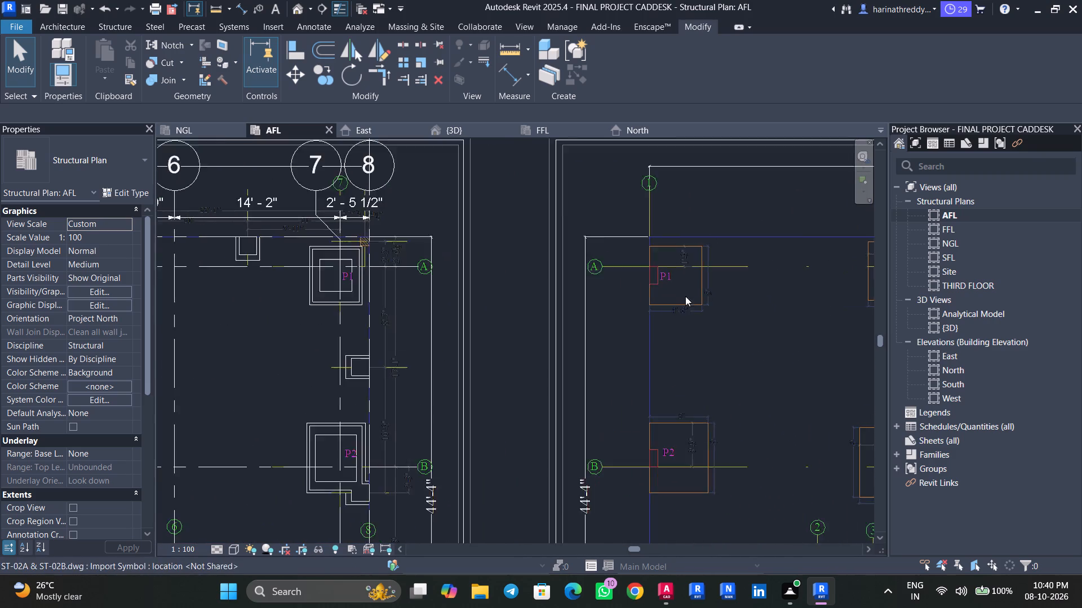
{"action": "scroll", "coordinate": [685, 296], "scroll_direction": "up", "scroll_amount": 5}
{"action": "middle_click_drag", "start_coordinate": [677, 290], "coordinate": [623, 326]}
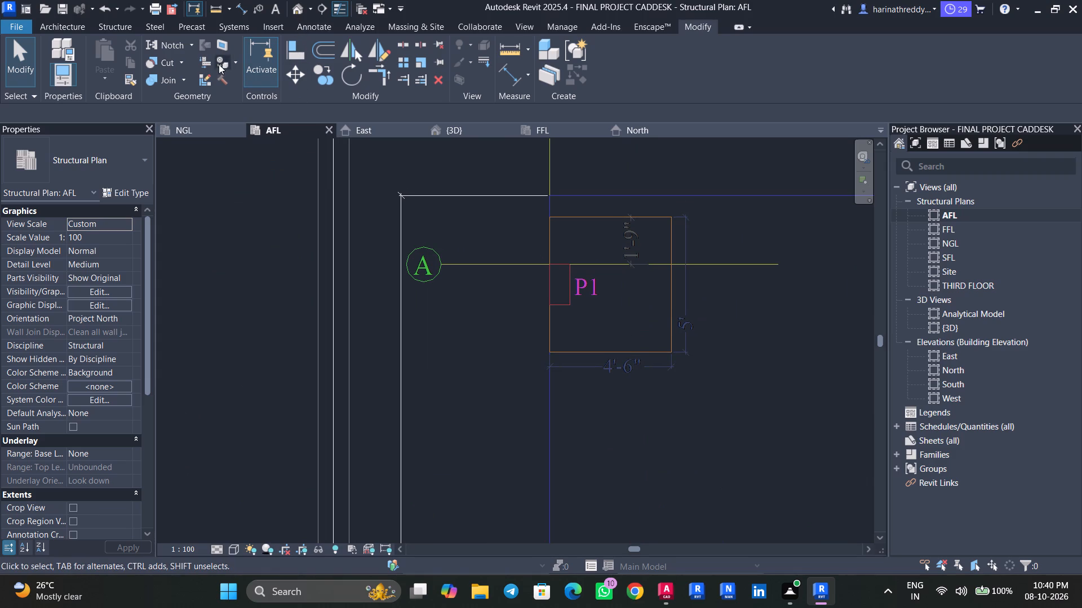
{"action": "left_click", "coordinate": [98, 32]}
{"action": "left_click", "coordinate": [108, 66]}
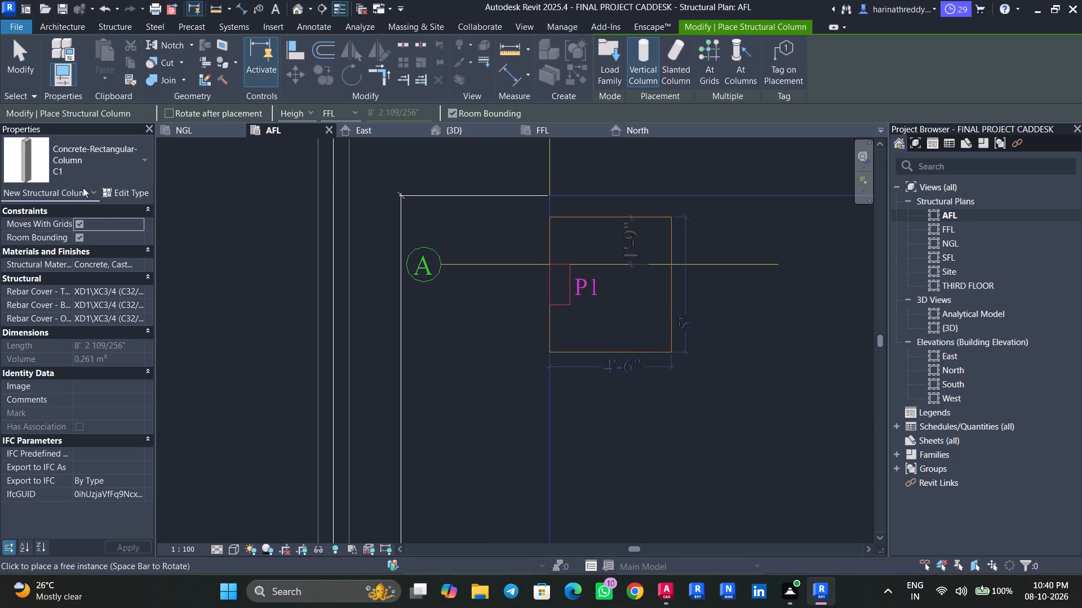
{"action": "scroll", "coordinate": [567, 279], "scroll_direction": "up", "scroll_amount": 4}
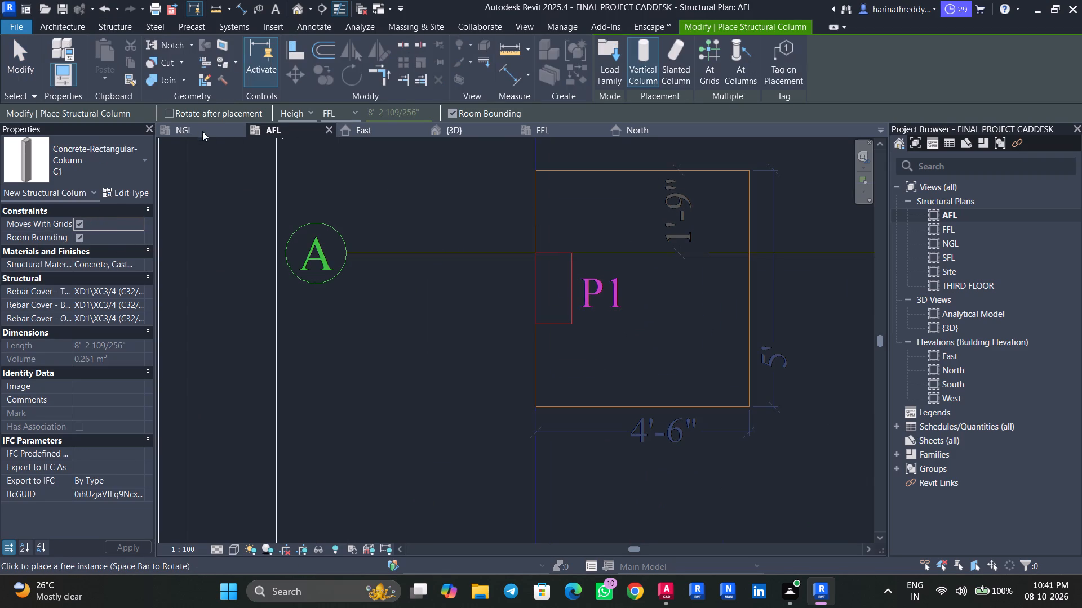
{"action": "double_click", "coordinate": [308, 111]}
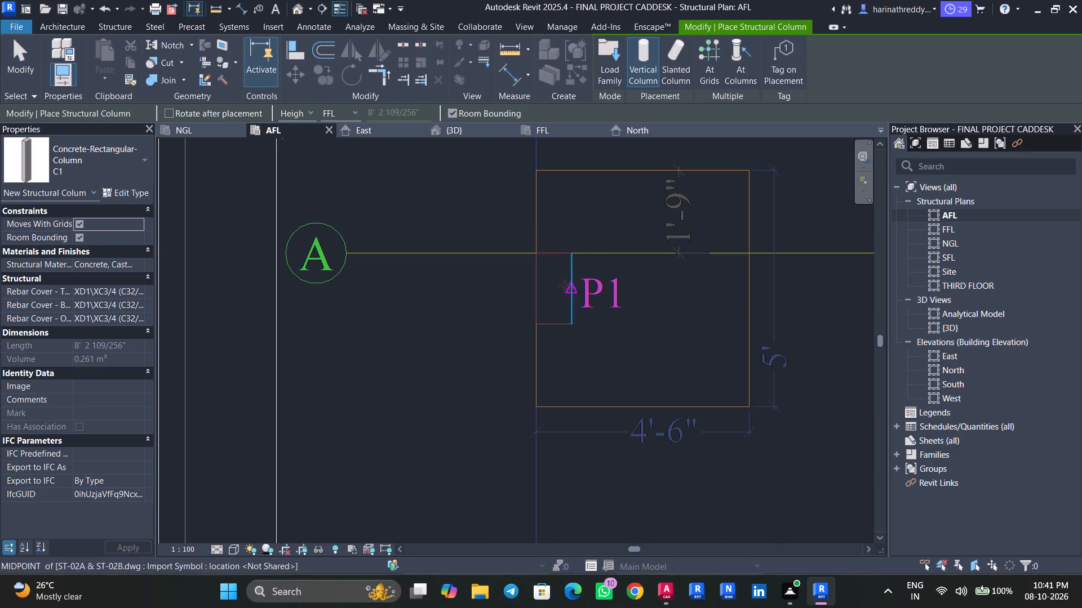
{"action": "scroll", "coordinate": [552, 280], "scroll_direction": "up", "scroll_amount": 4}
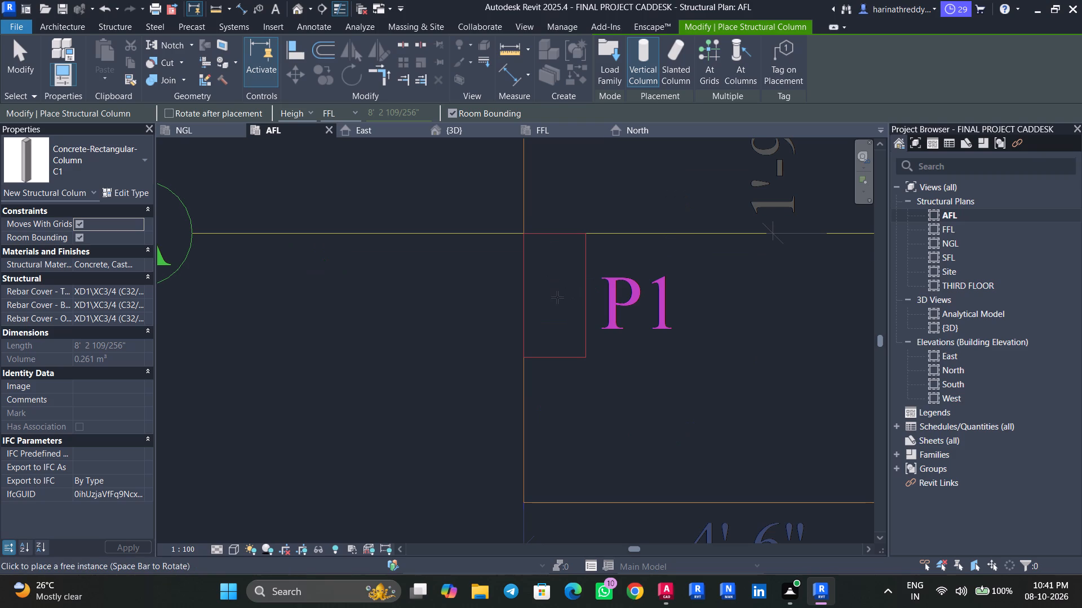
{"action": "left_click", "coordinate": [557, 293]}
{"action": "key", "text": "Escape"}
{"action": "key", "text": "Escape"}
Set the base offset of the C1 column at P1 to 1' 6".
{"action": "left_click", "coordinate": [538, 302]}
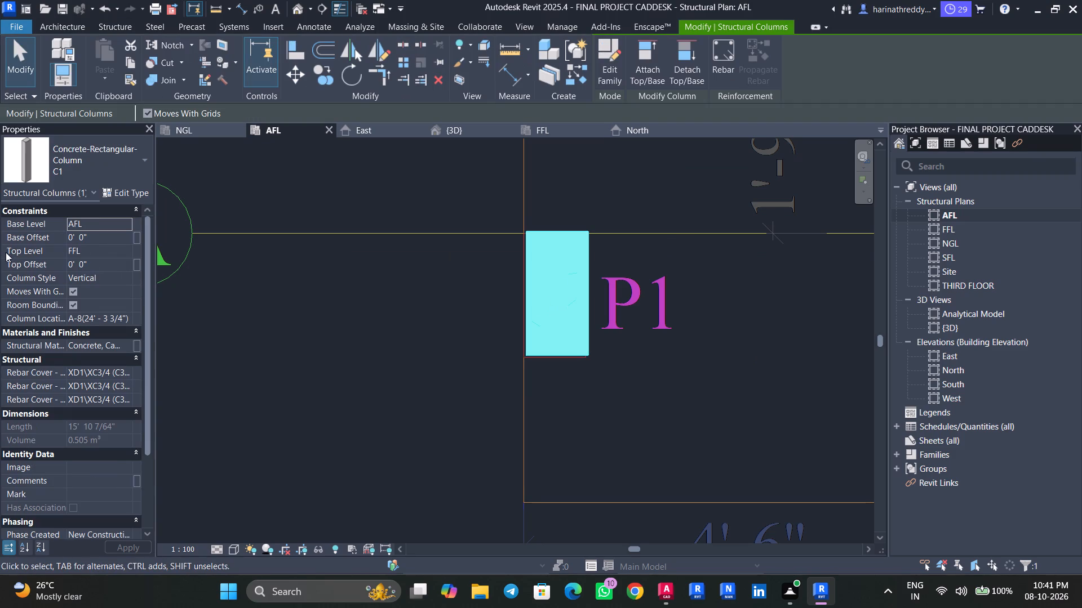
{"action": "left_click", "coordinate": [112, 238]}
{"action": "type", "text": "1'6\""}
{"action": "key", "text": "Return"}
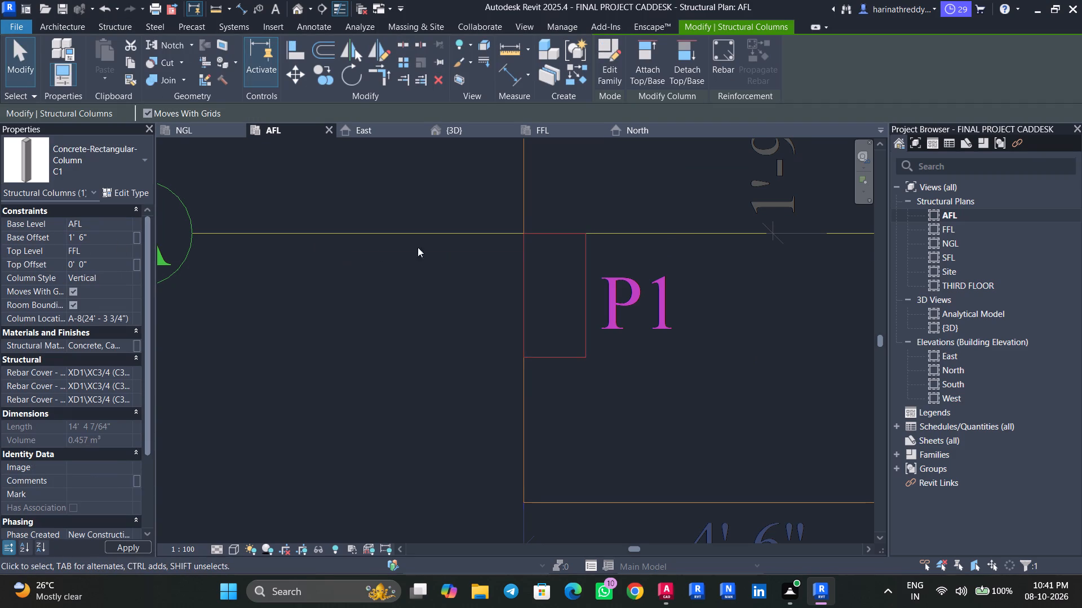
Open the FFL structural plan and examine where the C1 column sits relative to the grids.
{"action": "scroll", "coordinate": [554, 255], "scroll_direction": "up", "scroll_amount": 4}
{"action": "scroll", "coordinate": [554, 255], "scroll_direction": "down", "scroll_amount": 1}
{"action": "scroll", "coordinate": [554, 255], "scroll_direction": "up", "scroll_amount": 4}
{"action": "scroll", "coordinate": [498, 275], "scroll_direction": "down", "scroll_amount": 3}
{"action": "scroll", "coordinate": [498, 275], "scroll_direction": "up", "scroll_amount": 1}
{"action": "scroll", "coordinate": [498, 275], "scroll_direction": "down", "scroll_amount": 3}
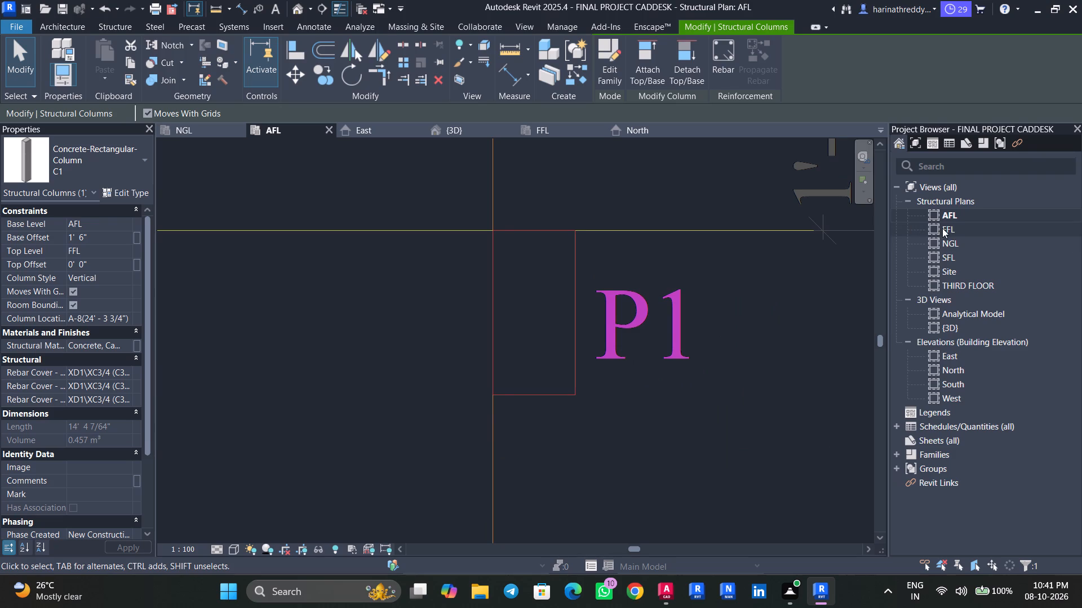
{"action": "double_click", "coordinate": [942, 228]}
{"action": "middle_click_drag", "start_coordinate": [605, 284], "coordinate": [512, 333]}
{"action": "scroll", "coordinate": [645, 284], "scroll_direction": "up", "scroll_amount": 6}
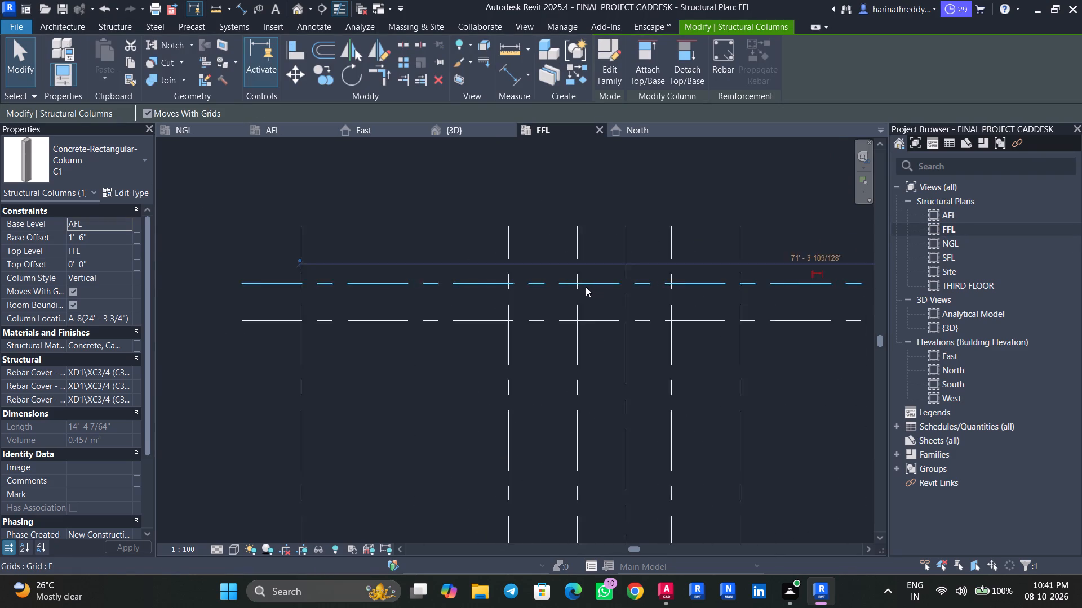
{"action": "scroll", "coordinate": [586, 287], "scroll_direction": "up", "scroll_amount": 4}
{"action": "scroll", "coordinate": [676, 296], "scroll_direction": "up", "scroll_amount": 1}
{"action": "middle_click_drag", "start_coordinate": [676, 296], "coordinate": [306, 254]}
{"action": "scroll", "coordinate": [358, 257], "scroll_direction": "down", "scroll_amount": 5}
{"action": "scroll", "coordinate": [367, 266], "scroll_direction": "up", "scroll_amount": 1}
{"action": "scroll", "coordinate": [367, 266], "scroll_direction": "down", "scroll_amount": 6}
{"action": "middle_click_drag", "start_coordinate": [420, 317], "coordinate": [469, 262]}
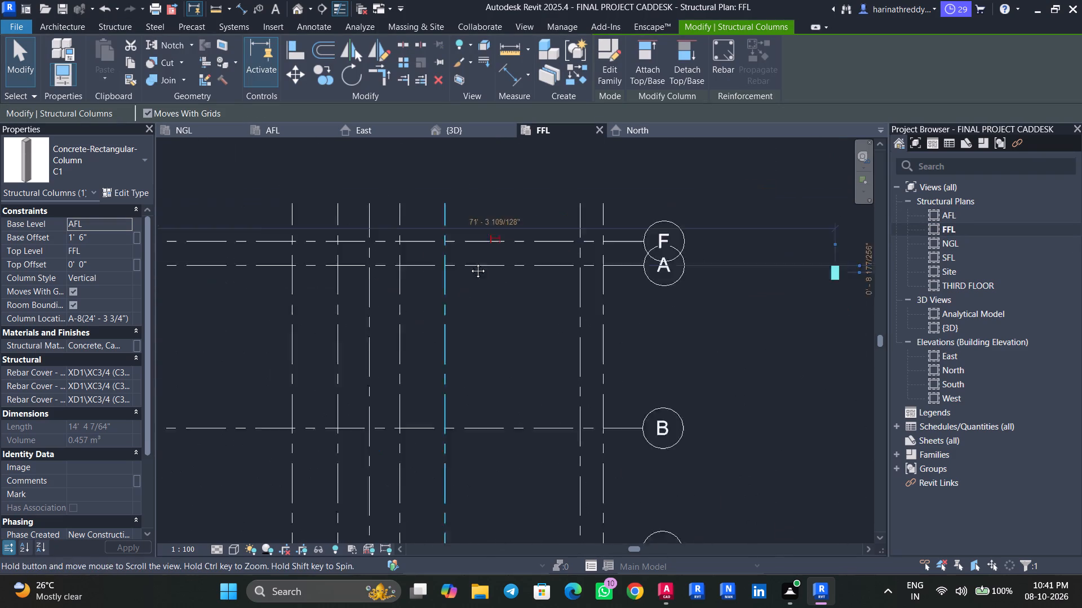
{"action": "middle_click_drag", "start_coordinate": [469, 262], "coordinate": [379, 312]}
{"action": "scroll", "coordinate": [605, 325], "scroll_direction": "down", "scroll_amount": 9}
{"action": "scroll", "coordinate": [684, 303], "scroll_direction": "up", "scroll_amount": 4}
{"action": "scroll", "coordinate": [649, 311], "scroll_direction": "down", "scroll_amount": 1}
{"action": "scroll", "coordinate": [649, 311], "scroll_direction": "up", "scroll_amount": 4}
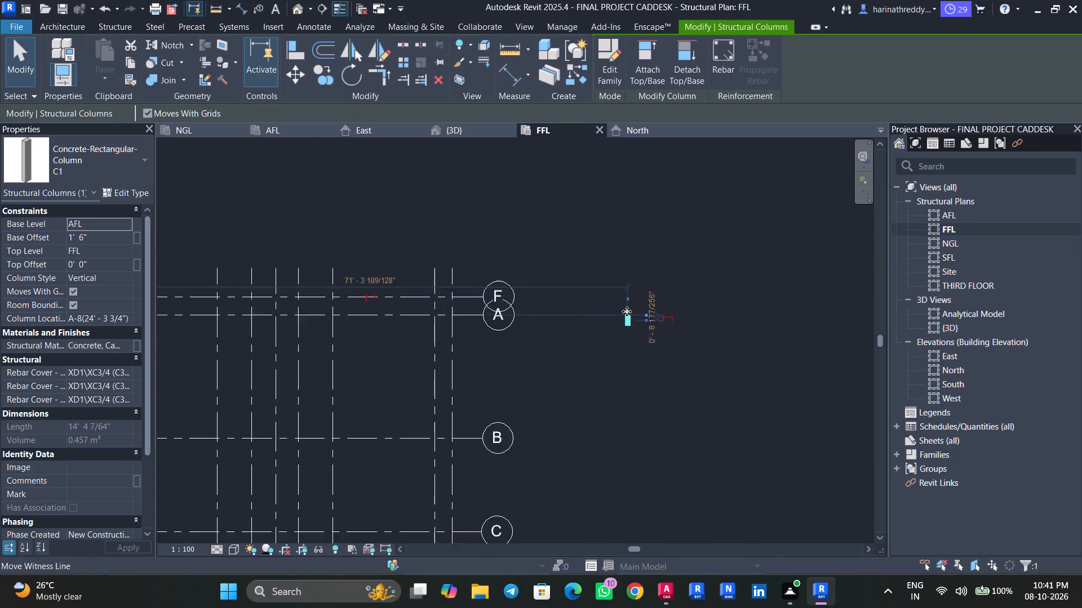
{"action": "scroll", "coordinate": [627, 311], "scroll_direction": "up", "scroll_amount": 8}
{"action": "scroll", "coordinate": [637, 319], "scroll_direction": "down", "scroll_amount": 1}
{"action": "scroll", "coordinate": [638, 319], "scroll_direction": "up", "scroll_amount": 1}
{"action": "key", "text": "Escape"}
{"action": "key", "text": "Escape"}
Return to the AFL plan and look for the C1 column at the P1 outline in the CAD column layout.
{"action": "double_click", "coordinate": [961, 211]}
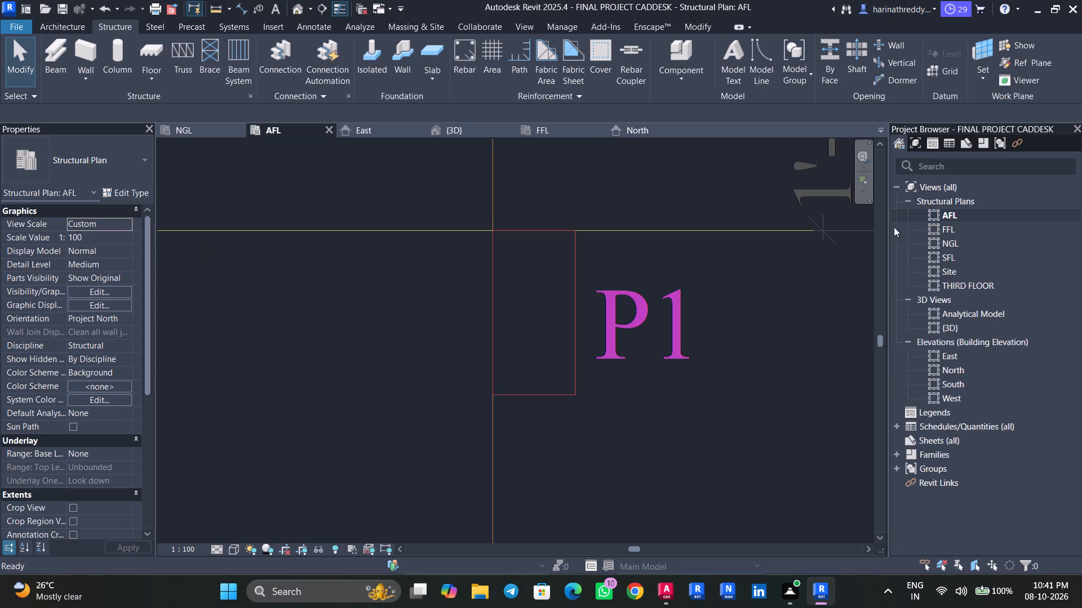
{"action": "scroll", "coordinate": [493, 293], "scroll_direction": "down", "scroll_amount": 2}
{"action": "scroll", "coordinate": [493, 293], "scroll_direction": "up", "scroll_amount": 1}
{"action": "scroll", "coordinate": [493, 293], "scroll_direction": "down", "scroll_amount": 1}
{"action": "key", "text": "Tab"}
{"action": "key", "text": "Tab"}
{"action": "key", "text": "Tab"}
{"action": "key", "text": "Tab"}
{"action": "key", "text": "Tab"}
{"action": "key", "text": "Tab"}
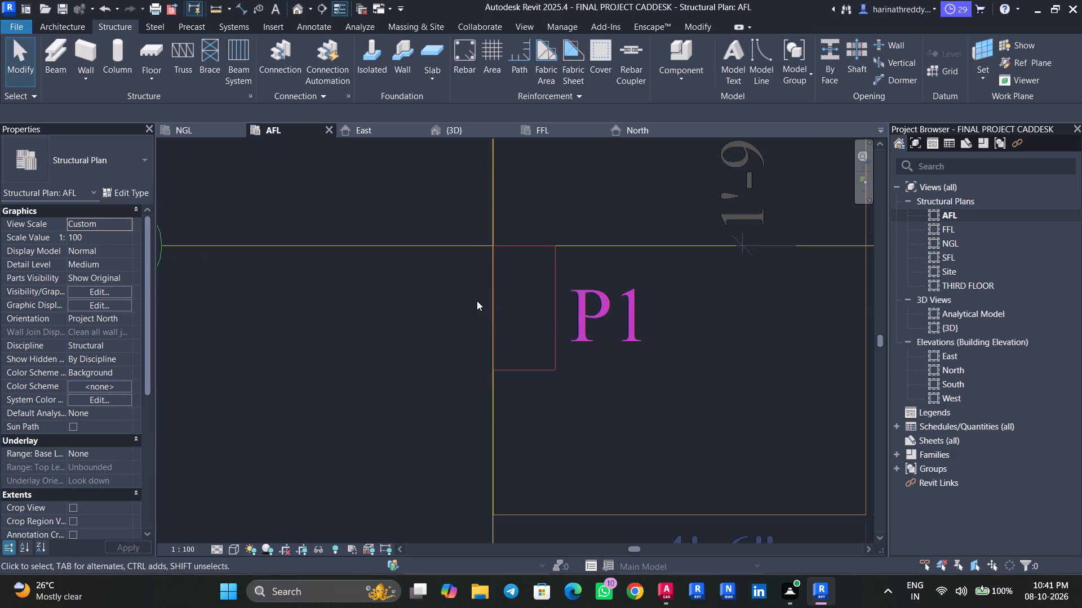
{"action": "scroll", "coordinate": [476, 301], "scroll_direction": "down", "scroll_amount": 1}
{"action": "scroll", "coordinate": [476, 301], "scroll_direction": "up", "scroll_amount": 1}
{"action": "scroll", "coordinate": [476, 301], "scroll_direction": "down", "scroll_amount": 18}
{"action": "scroll", "coordinate": [476, 301], "scroll_direction": "up", "scroll_amount": 1}
{"action": "scroll", "coordinate": [476, 301], "scroll_direction": "down", "scroll_amount": 2}
{"action": "scroll", "coordinate": [533, 321], "scroll_direction": "up", "scroll_amount": 2}
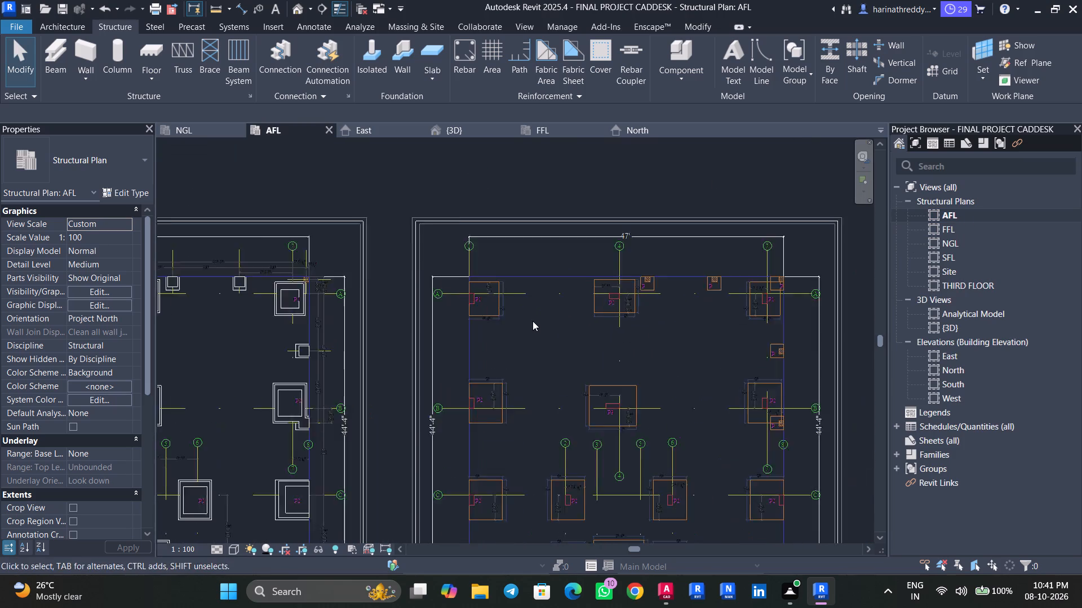
{"action": "middle_click_drag", "start_coordinate": [533, 321], "coordinate": [548, 342]}
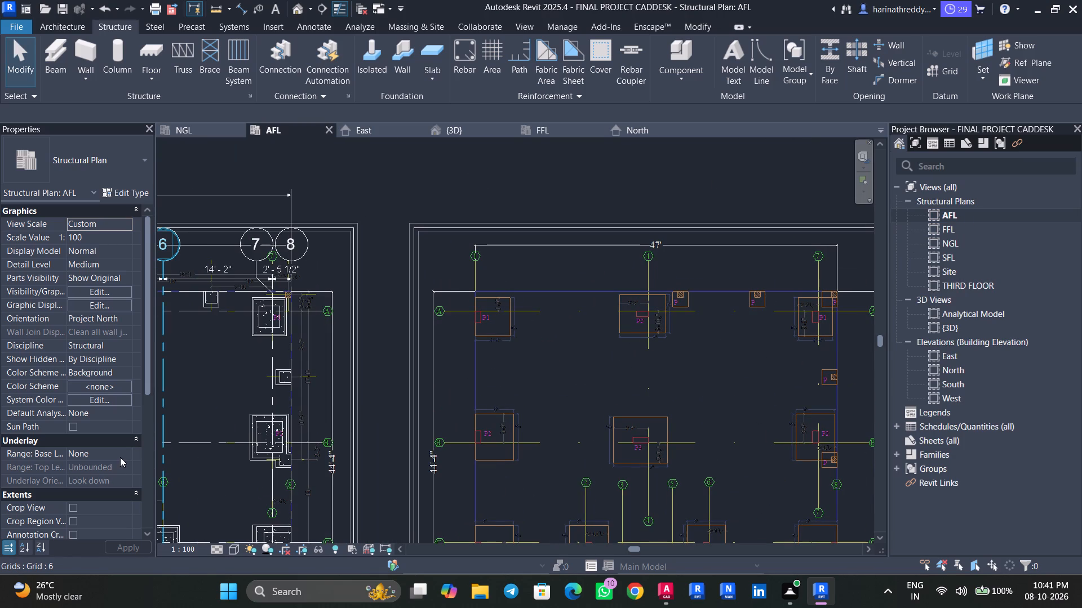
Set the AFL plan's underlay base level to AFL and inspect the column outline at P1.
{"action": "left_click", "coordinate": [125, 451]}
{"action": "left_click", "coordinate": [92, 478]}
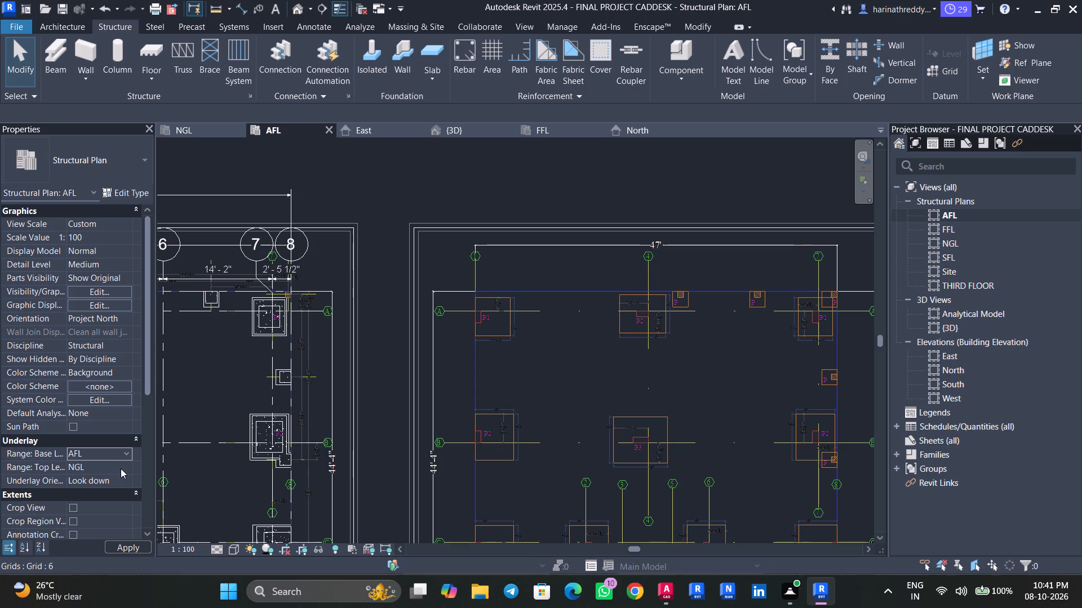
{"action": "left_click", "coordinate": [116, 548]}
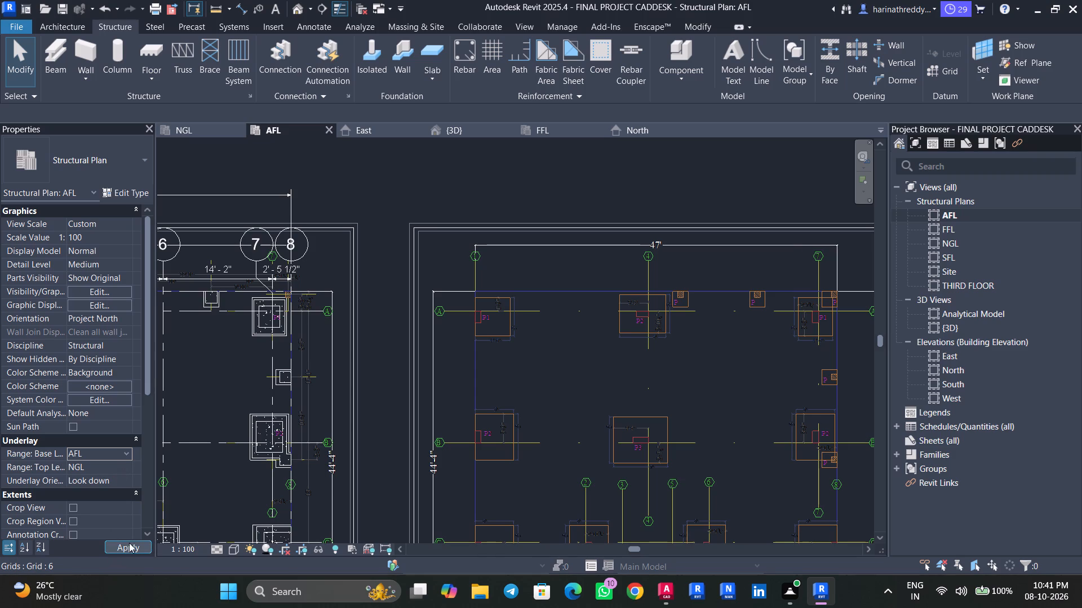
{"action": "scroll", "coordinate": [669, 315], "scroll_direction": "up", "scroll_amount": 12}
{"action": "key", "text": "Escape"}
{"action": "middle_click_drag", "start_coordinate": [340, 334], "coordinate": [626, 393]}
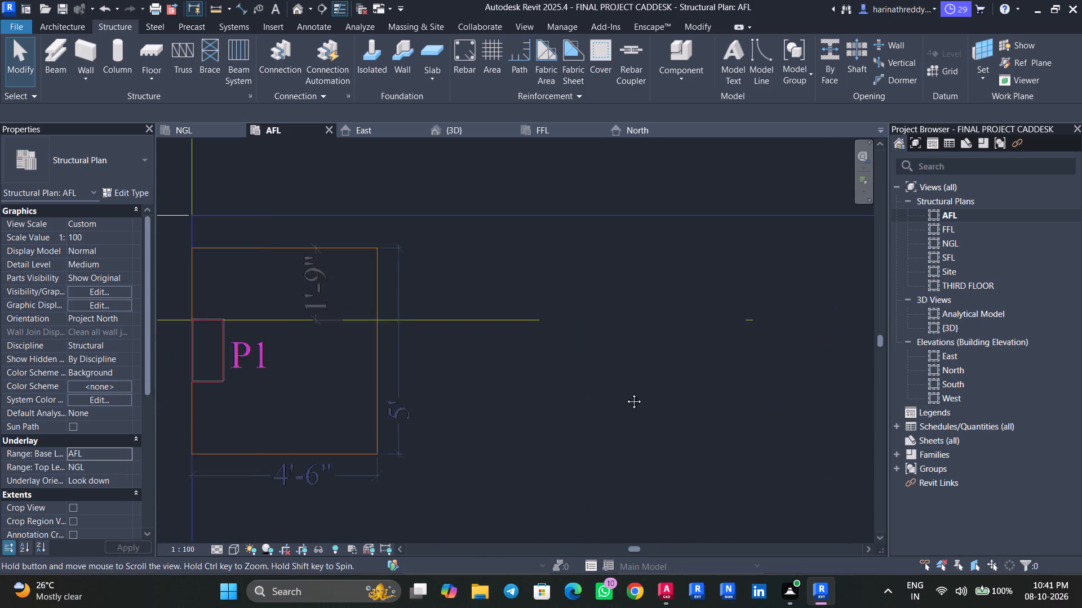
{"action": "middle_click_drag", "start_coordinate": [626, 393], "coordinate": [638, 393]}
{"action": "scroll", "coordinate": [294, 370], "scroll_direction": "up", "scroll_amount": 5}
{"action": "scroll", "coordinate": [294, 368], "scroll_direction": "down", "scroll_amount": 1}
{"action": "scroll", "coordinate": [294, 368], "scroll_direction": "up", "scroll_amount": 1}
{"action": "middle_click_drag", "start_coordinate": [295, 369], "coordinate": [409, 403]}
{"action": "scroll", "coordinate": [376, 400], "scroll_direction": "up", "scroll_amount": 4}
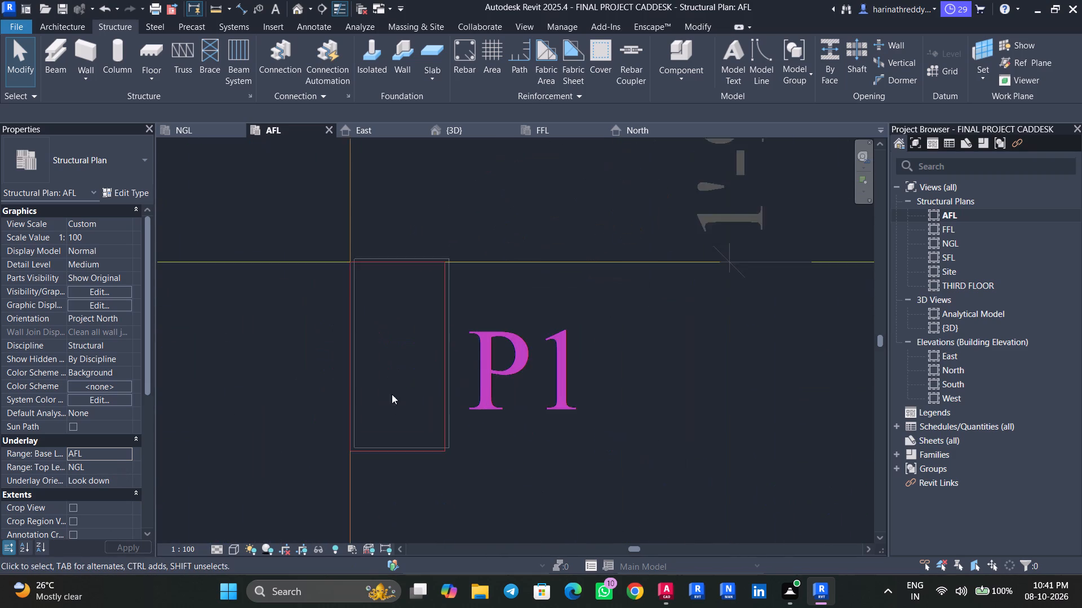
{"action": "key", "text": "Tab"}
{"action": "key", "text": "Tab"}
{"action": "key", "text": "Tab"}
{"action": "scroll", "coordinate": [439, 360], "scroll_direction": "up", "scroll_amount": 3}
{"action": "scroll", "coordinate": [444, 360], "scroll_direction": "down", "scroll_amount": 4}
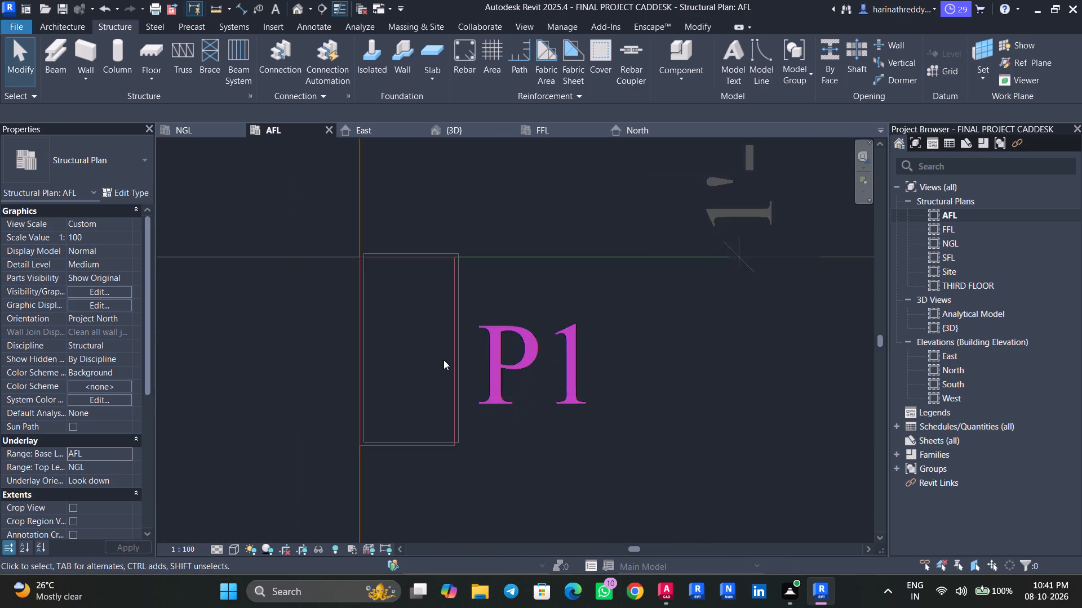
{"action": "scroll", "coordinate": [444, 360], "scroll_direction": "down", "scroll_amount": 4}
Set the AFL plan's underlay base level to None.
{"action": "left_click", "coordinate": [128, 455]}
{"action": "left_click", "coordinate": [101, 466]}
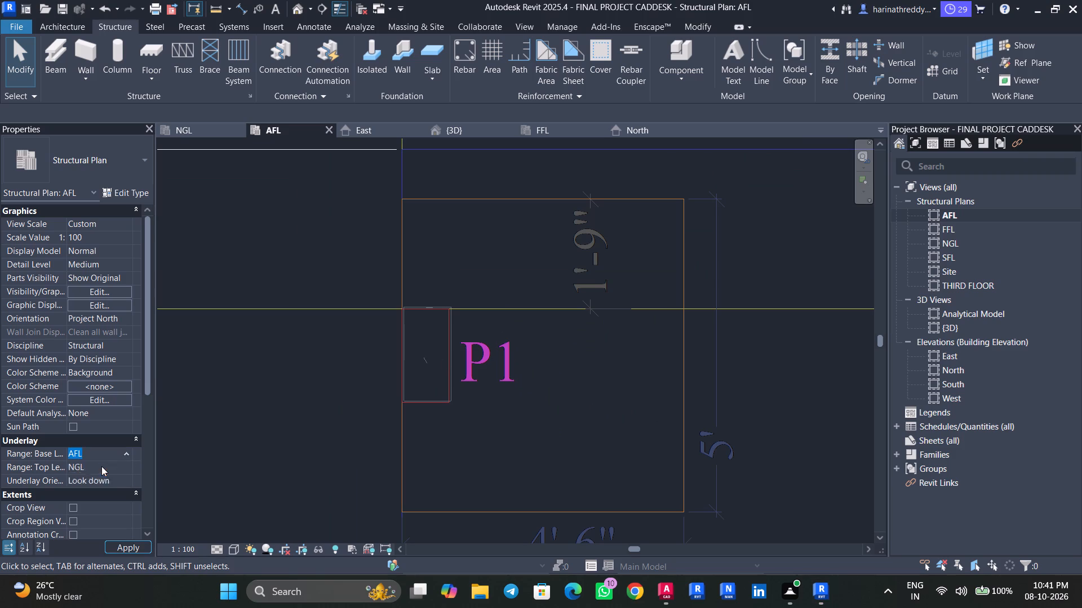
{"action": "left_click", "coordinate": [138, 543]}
Set the cut plane offset in the AFL plan's view range to 1' 7".
{"action": "key", "text": "v"}
{"action": "key", "text": "r"}
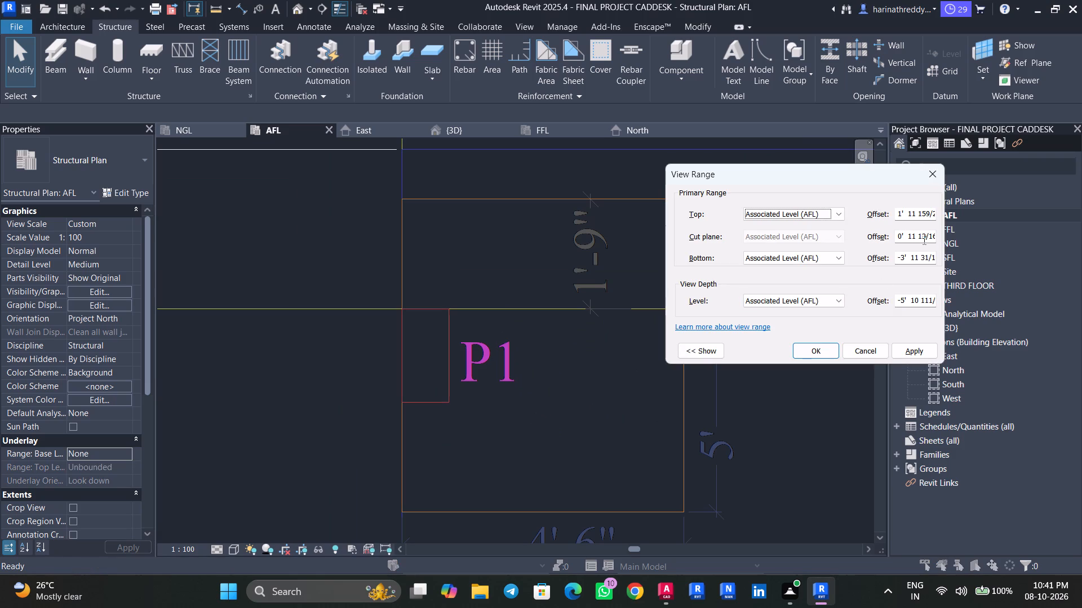
{"action": "left_click_drag", "start_coordinate": [935, 238], "coordinate": [888, 250]}
{"action": "left_click_drag", "start_coordinate": [888, 250], "coordinate": [845, 260]}
{"action": "key", "text": "BackSpace"}
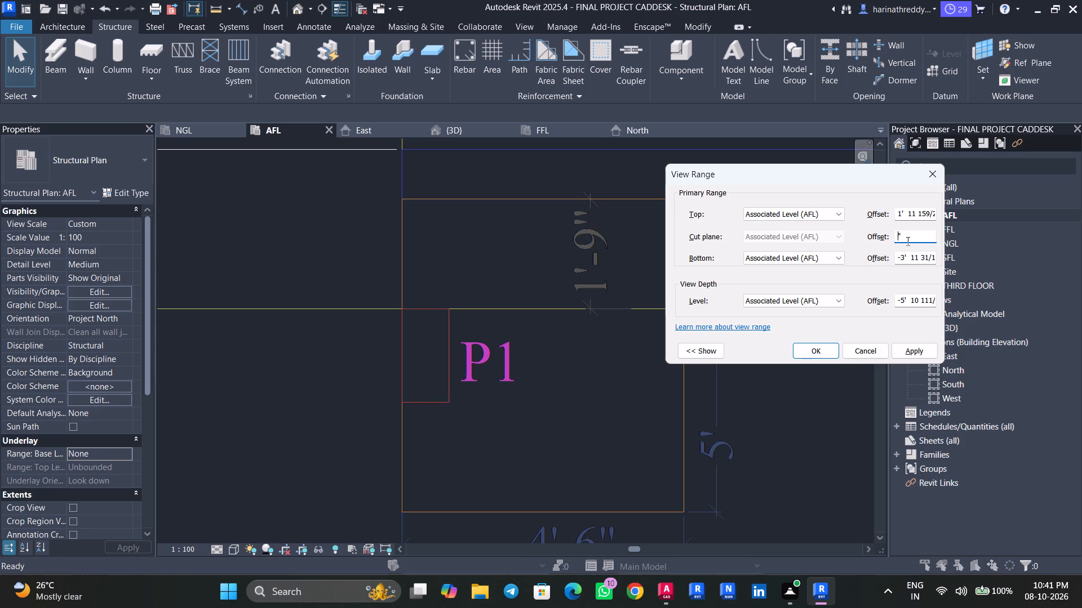
{"action": "left_click_drag", "start_coordinate": [910, 235], "coordinate": [862, 245]}
{"action": "key", "text": "BackSpace"}
{"action": "key", "text": "1"}
{"action": "key", "text": "6"}
{"action": "key", "text": "BackSpace"}
{"action": "key", "text": "apostrophe"}
{"action": "type", "text": "7\""}
{"action": "key", "text": "Return"}
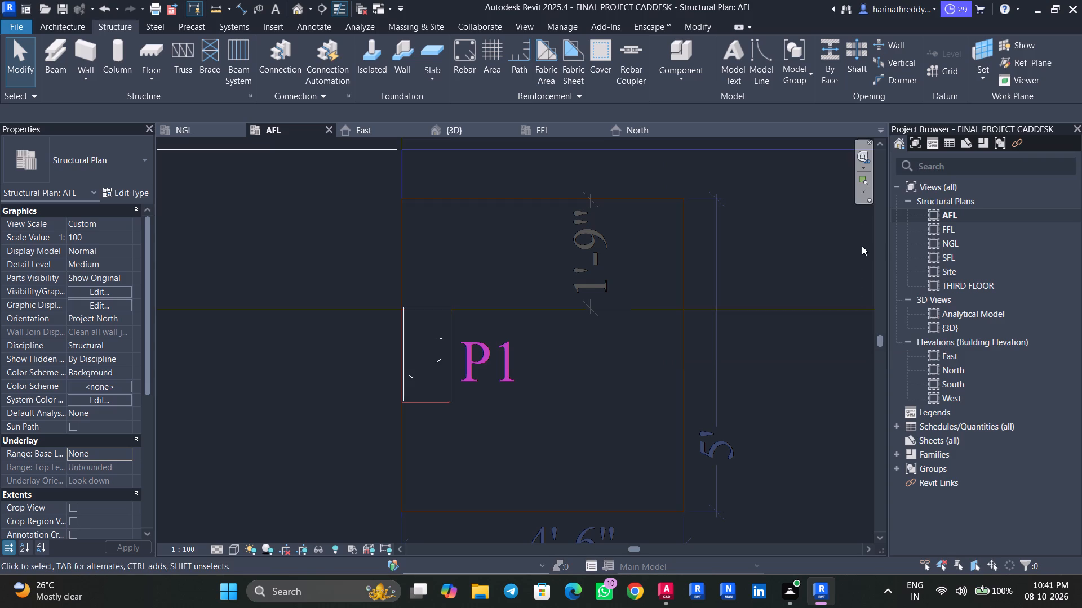
Align the C1 column's face along grid 1 with the matching edge of the CAD P1 column outline.
{"action": "scroll", "coordinate": [419, 357], "scroll_direction": "up", "scroll_amount": 1}
{"action": "scroll", "coordinate": [419, 357], "scroll_direction": "down", "scroll_amount": 1}
{"action": "scroll", "coordinate": [418, 361], "scroll_direction": "up", "scroll_amount": 7}
{"action": "scroll", "coordinate": [405, 360], "scroll_direction": "down", "scroll_amount": 1}
{"action": "scroll", "coordinate": [405, 360], "scroll_direction": "up", "scroll_amount": 2}
{"action": "middle_click_drag", "start_coordinate": [405, 358], "coordinate": [457, 367]}
{"action": "key", "text": "Escape"}
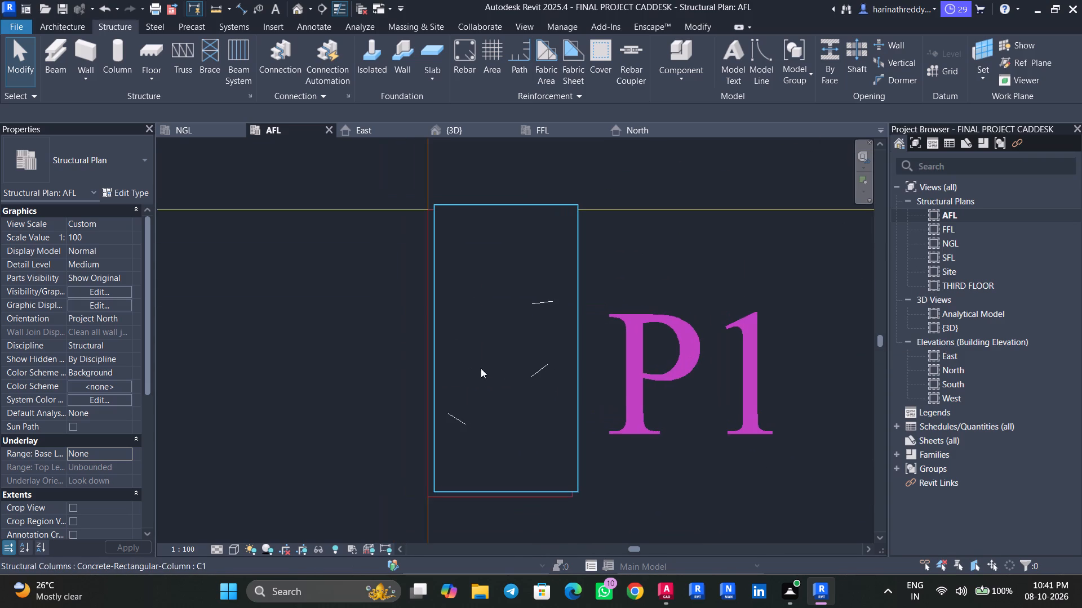
{"action": "key", "text": "Escape"}
{"action": "type", "text": "AL"}
{"action": "scroll", "coordinate": [444, 390], "scroll_direction": "up", "scroll_amount": 6}
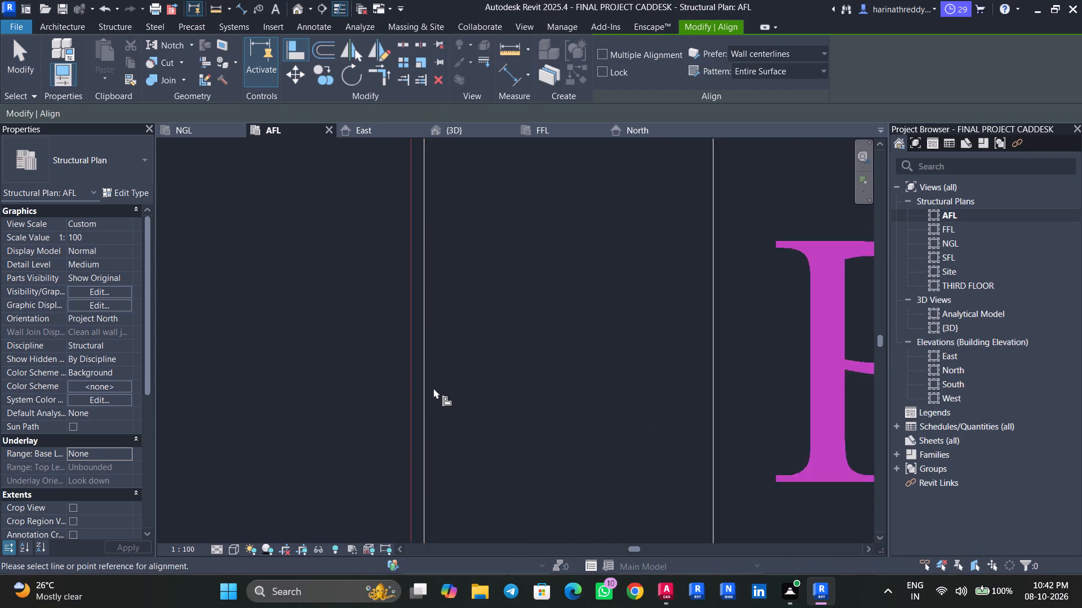
{"action": "left_click", "coordinate": [405, 386]}
{"action": "left_click", "coordinate": [418, 392]}
Align the C1 column's lower face with the bottom edge of the CAD P1 column outline.
{"action": "scroll", "coordinate": [424, 395], "scroll_direction": "down", "scroll_amount": 2}
{"action": "middle_click_drag", "start_coordinate": [475, 419], "coordinate": [523, 205]}
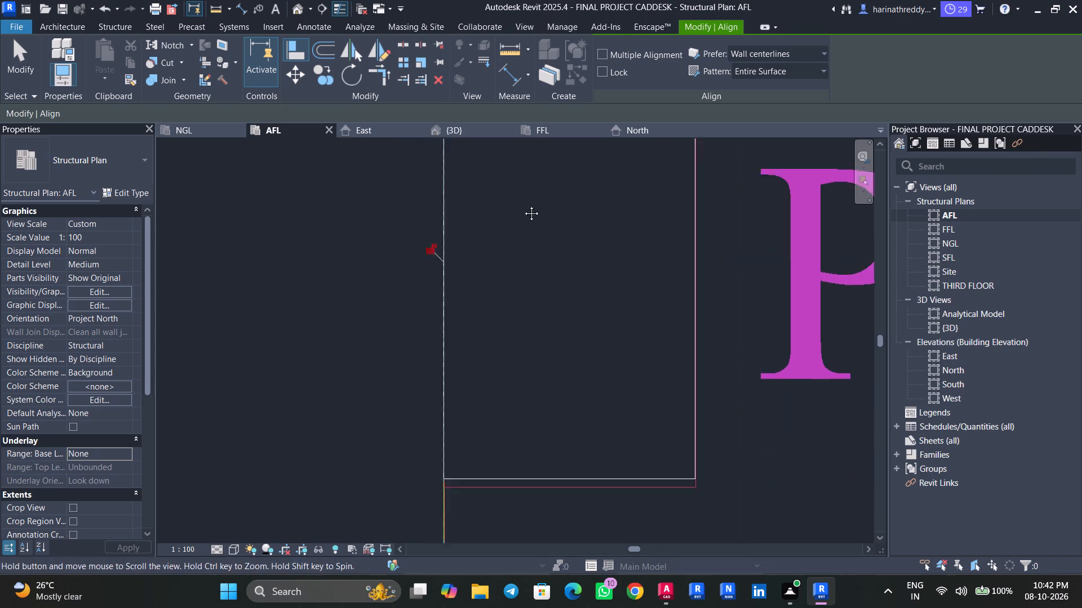
{"action": "middle_click_drag", "start_coordinate": [523, 205], "coordinate": [516, 149]}
{"action": "scroll", "coordinate": [540, 325], "scroll_direction": "up", "scroll_amount": 3}
{"action": "scroll", "coordinate": [540, 317], "scroll_direction": "down", "scroll_amount": 1}
{"action": "scroll", "coordinate": [539, 312], "scroll_direction": "up", "scroll_amount": 1}
{"action": "left_click", "coordinate": [538, 309]}
{"action": "left_click", "coordinate": [543, 296]}
{"action": "scroll", "coordinate": [554, 329], "scroll_direction": "down", "scroll_amount": 12}
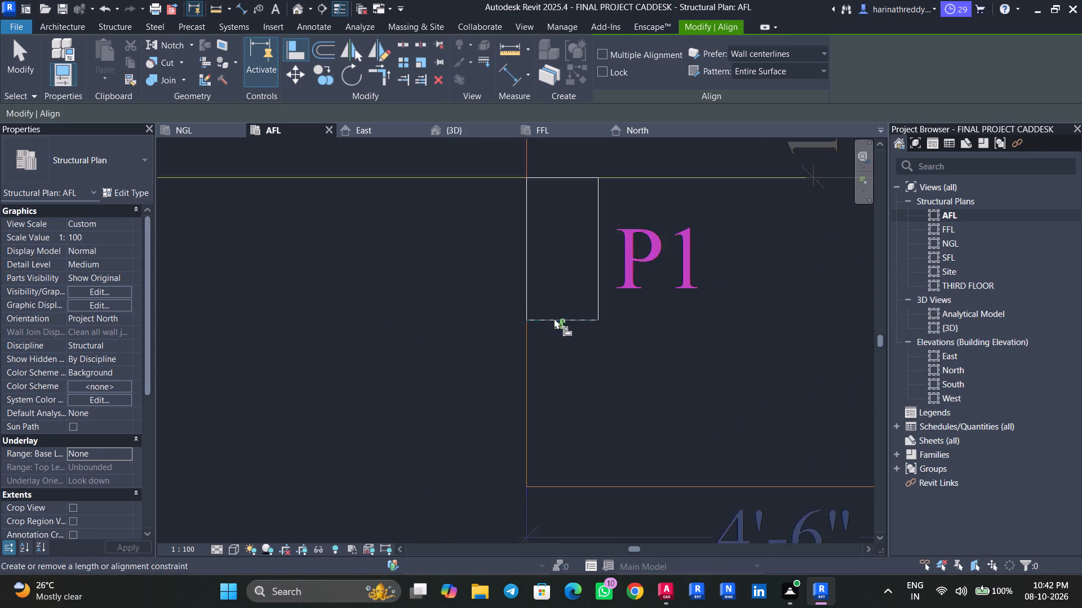
{"action": "scroll", "coordinate": [554, 318], "scroll_direction": "down", "scroll_amount": 3}
{"action": "key", "text": "Escape"}
{"action": "key", "text": "Escape"}
{"action": "key", "text": "Escape"}
Select the C1 column at P1 and examine its constraints and position in the CAD column layout.
{"action": "left_click", "coordinate": [557, 286]}
{"action": "scroll", "coordinate": [557, 286], "scroll_direction": "down", "scroll_amount": 3}
{"action": "scroll", "coordinate": [557, 286], "scroll_direction": "up", "scroll_amount": 1}
{"action": "scroll", "coordinate": [557, 286], "scroll_direction": "down", "scroll_amount": 9}
{"action": "scroll", "coordinate": [557, 286], "scroll_direction": "up", "scroll_amount": 1}
{"action": "scroll", "coordinate": [557, 286], "scroll_direction": "down", "scroll_amount": 2}
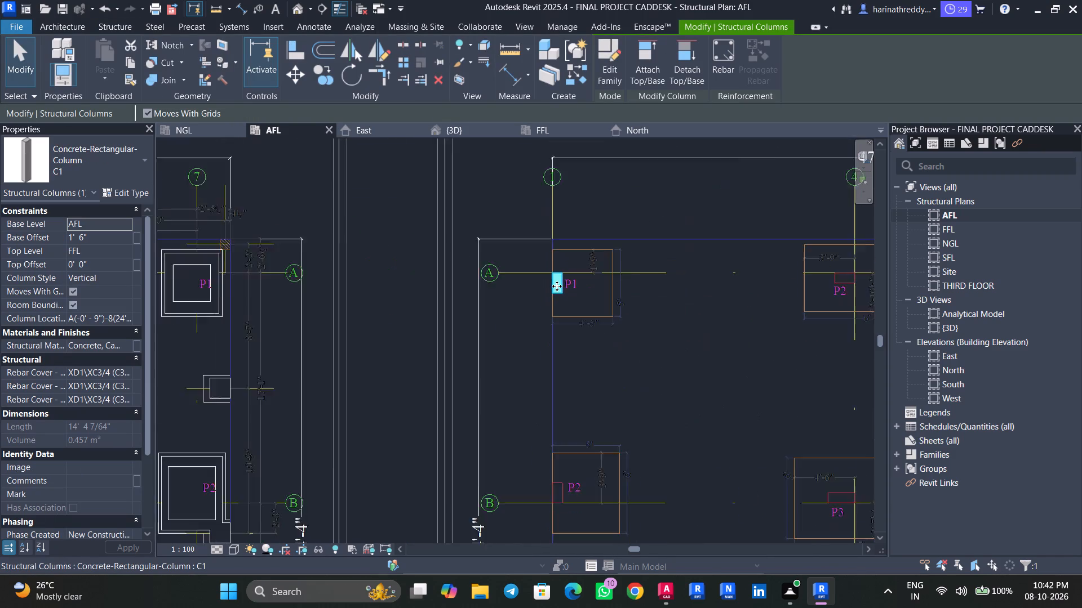
{"action": "middle_click_drag", "start_coordinate": [536, 307], "coordinate": [590, 342]}
{"action": "scroll", "coordinate": [594, 342], "scroll_direction": "down", "scroll_amount": 3}
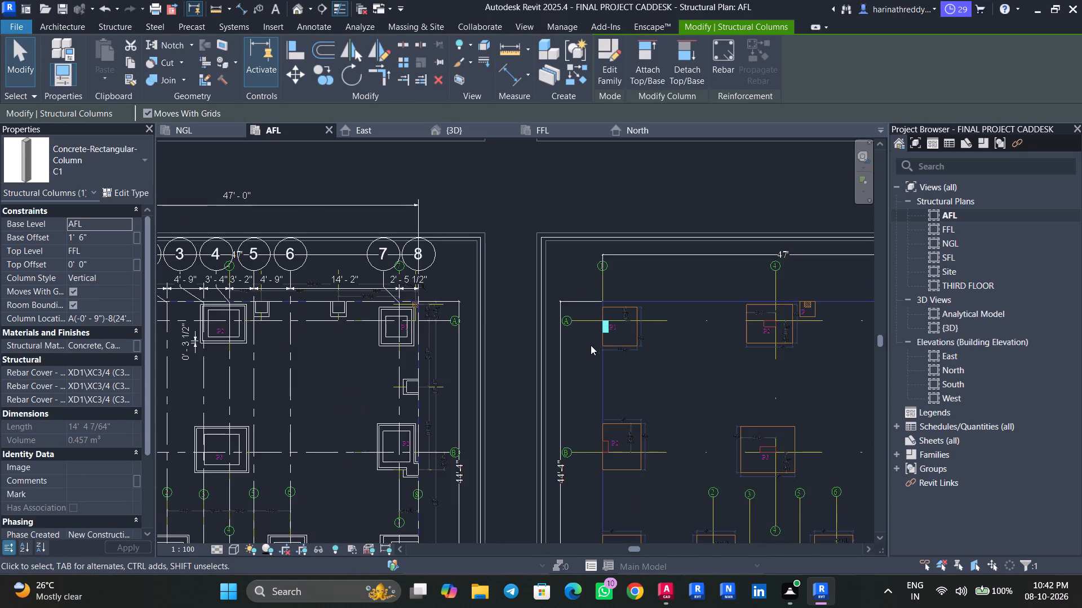
{"action": "middle_click_drag", "start_coordinate": [579, 352], "coordinate": [614, 352]}
{"action": "middle_click_drag", "start_coordinate": [618, 359], "coordinate": [691, 362]}
{"action": "key", "text": "Escape"}
{"action": "key", "text": "Escape"}
{"action": "key", "text": "Escape"}
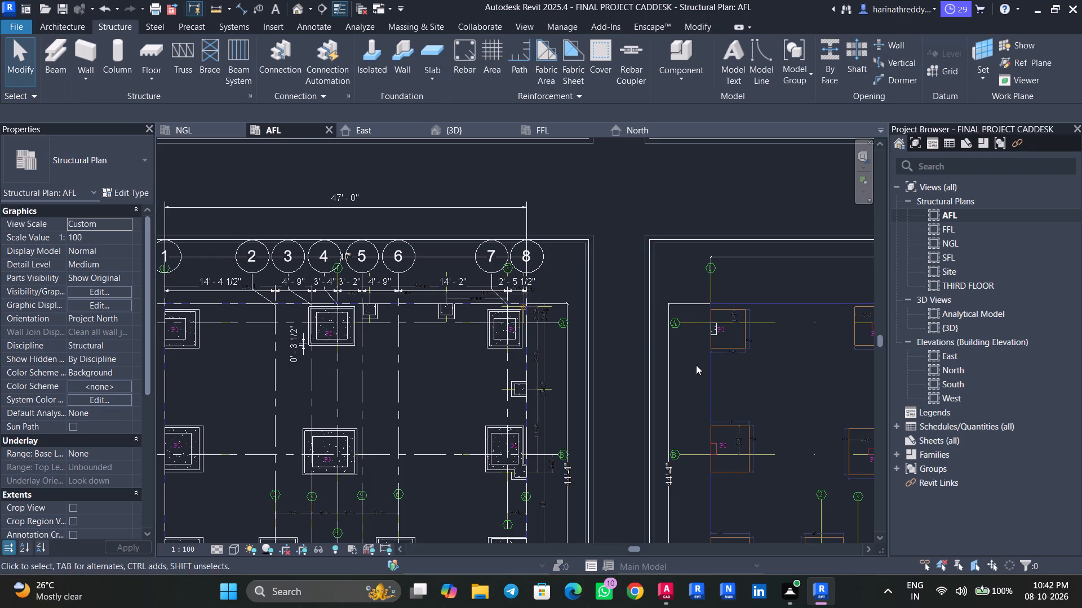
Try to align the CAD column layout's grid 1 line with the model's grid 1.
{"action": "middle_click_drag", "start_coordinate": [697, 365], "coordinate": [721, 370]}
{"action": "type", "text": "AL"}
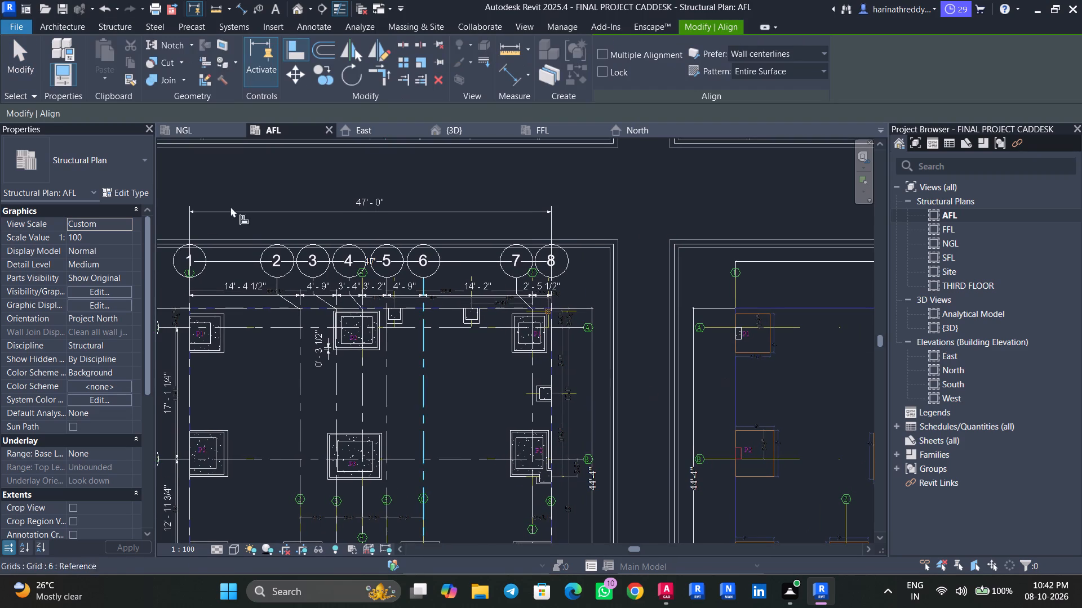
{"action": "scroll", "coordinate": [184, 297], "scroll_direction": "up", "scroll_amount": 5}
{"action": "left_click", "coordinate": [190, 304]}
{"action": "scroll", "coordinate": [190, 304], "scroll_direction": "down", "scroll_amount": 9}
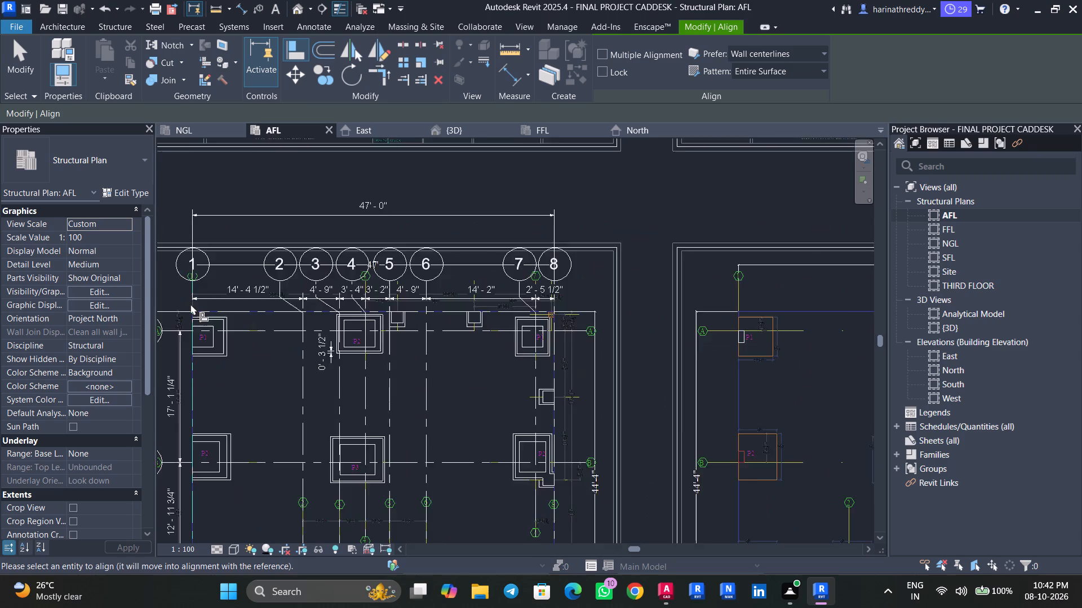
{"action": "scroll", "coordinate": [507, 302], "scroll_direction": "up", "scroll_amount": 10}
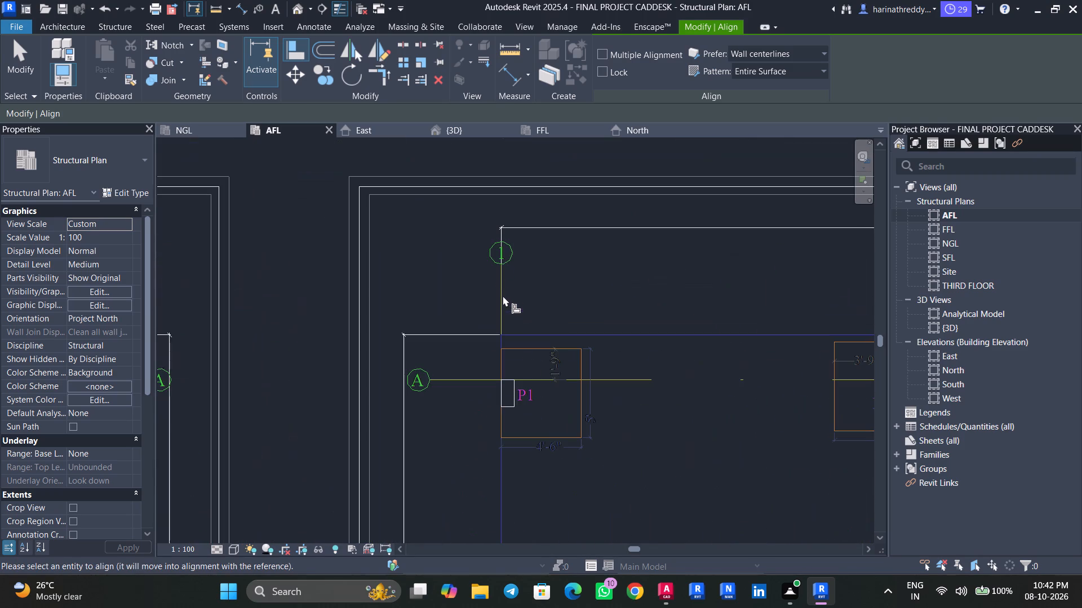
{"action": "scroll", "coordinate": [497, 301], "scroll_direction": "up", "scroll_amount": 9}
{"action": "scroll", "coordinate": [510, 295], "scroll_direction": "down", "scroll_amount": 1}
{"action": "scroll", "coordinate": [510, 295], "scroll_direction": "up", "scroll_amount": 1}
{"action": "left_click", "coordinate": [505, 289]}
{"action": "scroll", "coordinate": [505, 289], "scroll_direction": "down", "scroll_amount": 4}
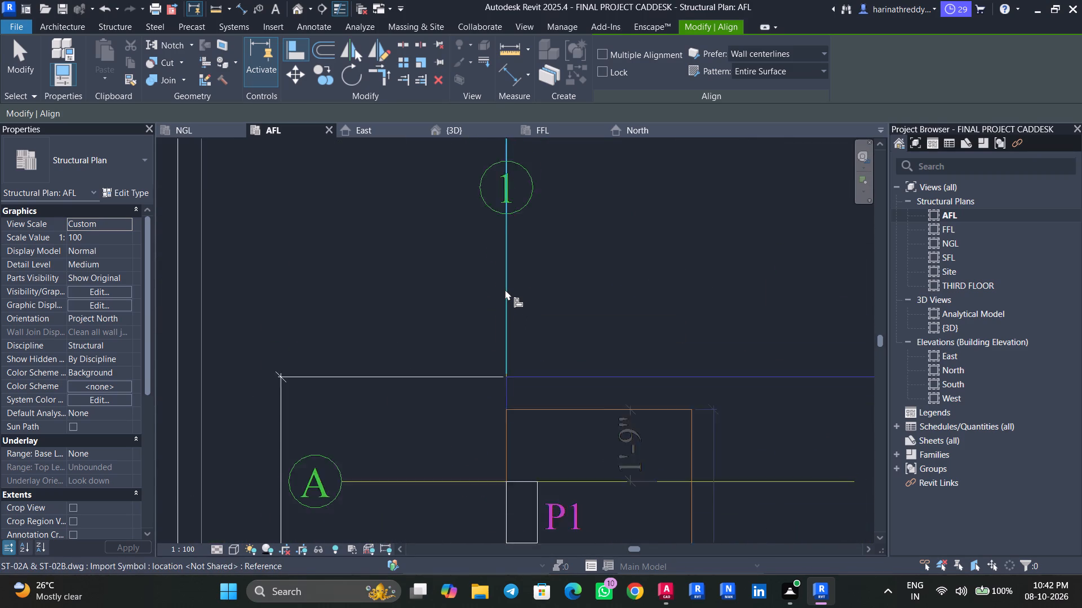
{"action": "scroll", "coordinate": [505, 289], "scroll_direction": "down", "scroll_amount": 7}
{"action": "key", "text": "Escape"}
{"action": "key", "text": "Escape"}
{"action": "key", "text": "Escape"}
Inspect the C1 column at P1 and its place within the whole CAD column layout.
{"action": "scroll", "coordinate": [515, 355], "scroll_direction": "up", "scroll_amount": 3}
{"action": "scroll", "coordinate": [515, 355], "scroll_direction": "down", "scroll_amount": 1}
{"action": "scroll", "coordinate": [515, 355], "scroll_direction": "up", "scroll_amount": 2}
{"action": "left_click", "coordinate": [515, 355]}
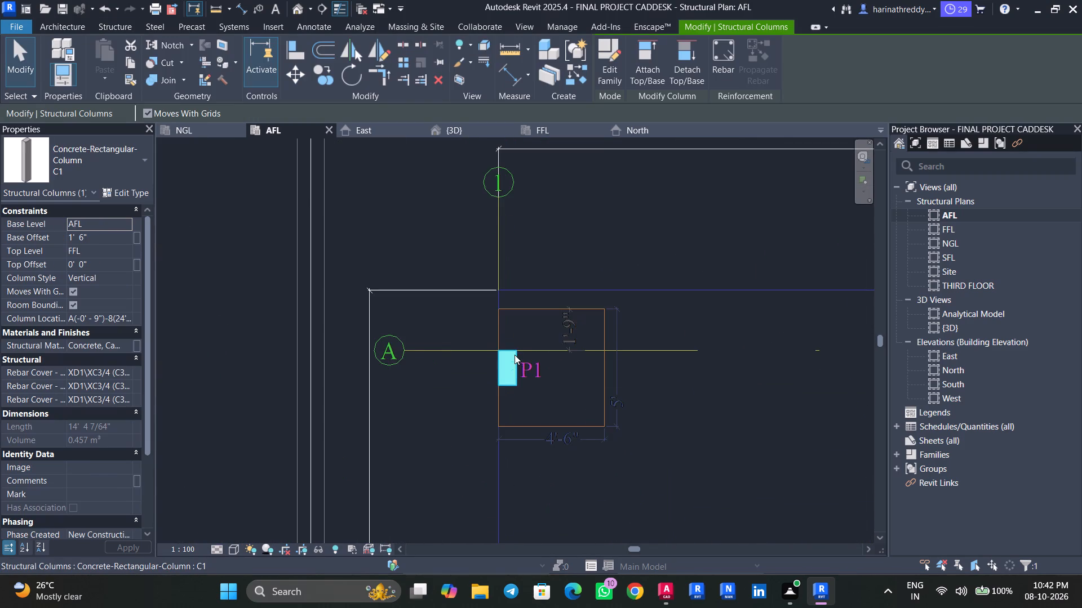
{"action": "scroll", "coordinate": [515, 355], "scroll_direction": "down", "scroll_amount": 4}
{"action": "scroll", "coordinate": [515, 355], "scroll_direction": "up", "scroll_amount": 1}
{"action": "scroll", "coordinate": [515, 355], "scroll_direction": "down", "scroll_amount": 7}
{"action": "middle_click_drag", "start_coordinate": [474, 387], "coordinate": [539, 372]}
{"action": "key", "text": "Escape"}
{"action": "key", "text": "Escape"}
{"action": "key", "text": "Escape"}
{"action": "middle_click_drag", "start_coordinate": [605, 354], "coordinate": [555, 279]}
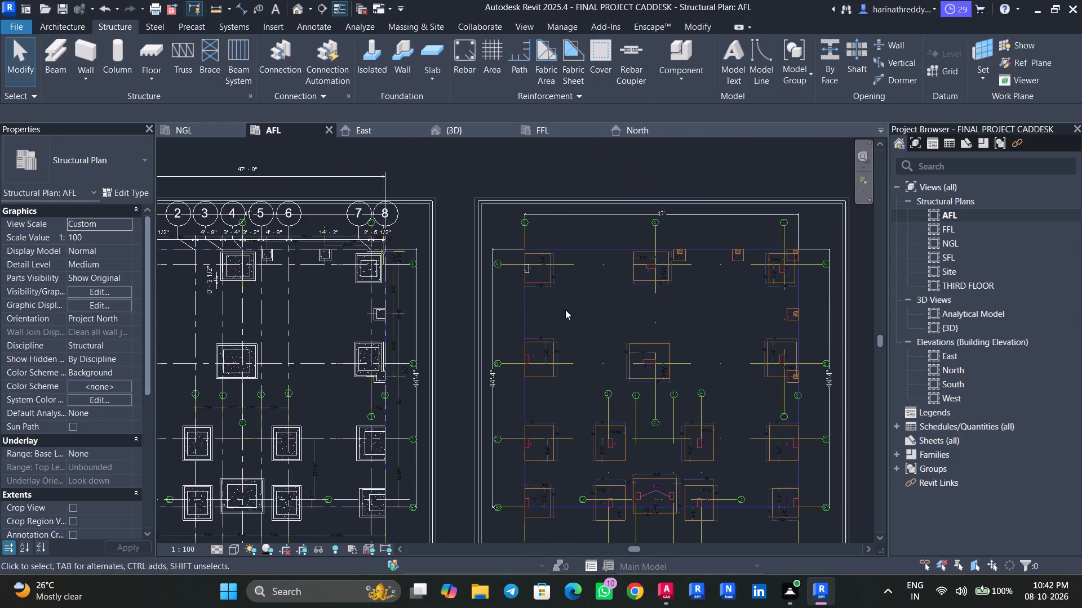
{"action": "left_click", "coordinate": [531, 272]}
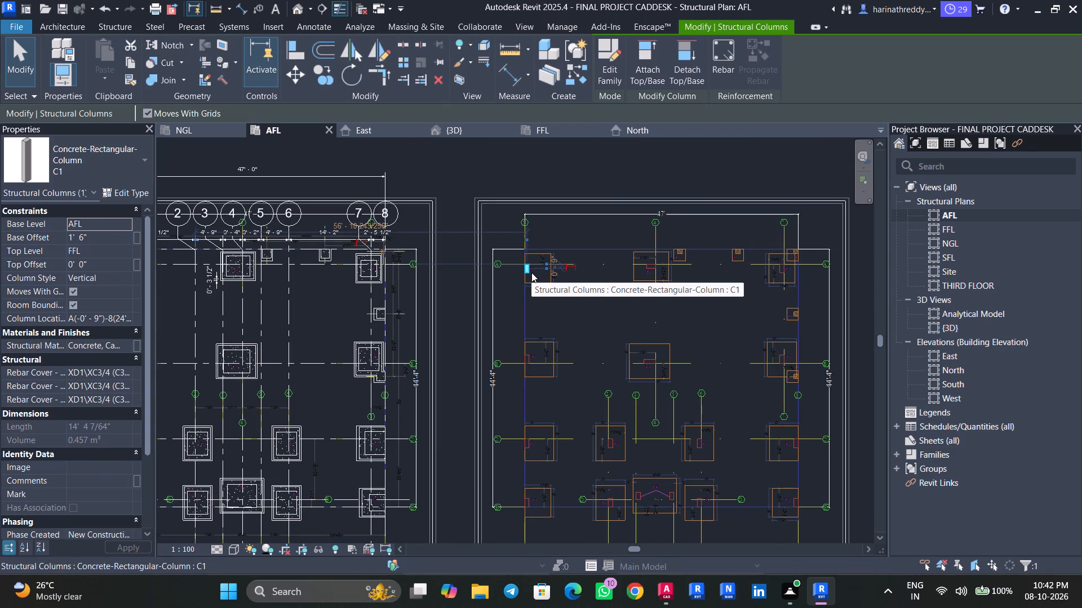
{"action": "key", "text": "Escape"}
{"action": "key", "text": "Escape"}
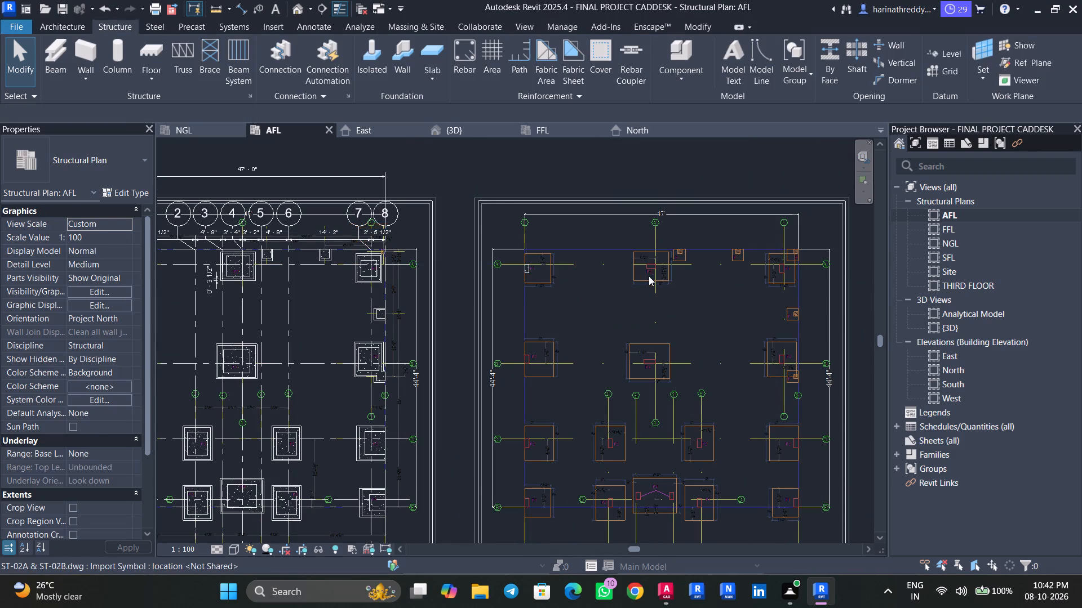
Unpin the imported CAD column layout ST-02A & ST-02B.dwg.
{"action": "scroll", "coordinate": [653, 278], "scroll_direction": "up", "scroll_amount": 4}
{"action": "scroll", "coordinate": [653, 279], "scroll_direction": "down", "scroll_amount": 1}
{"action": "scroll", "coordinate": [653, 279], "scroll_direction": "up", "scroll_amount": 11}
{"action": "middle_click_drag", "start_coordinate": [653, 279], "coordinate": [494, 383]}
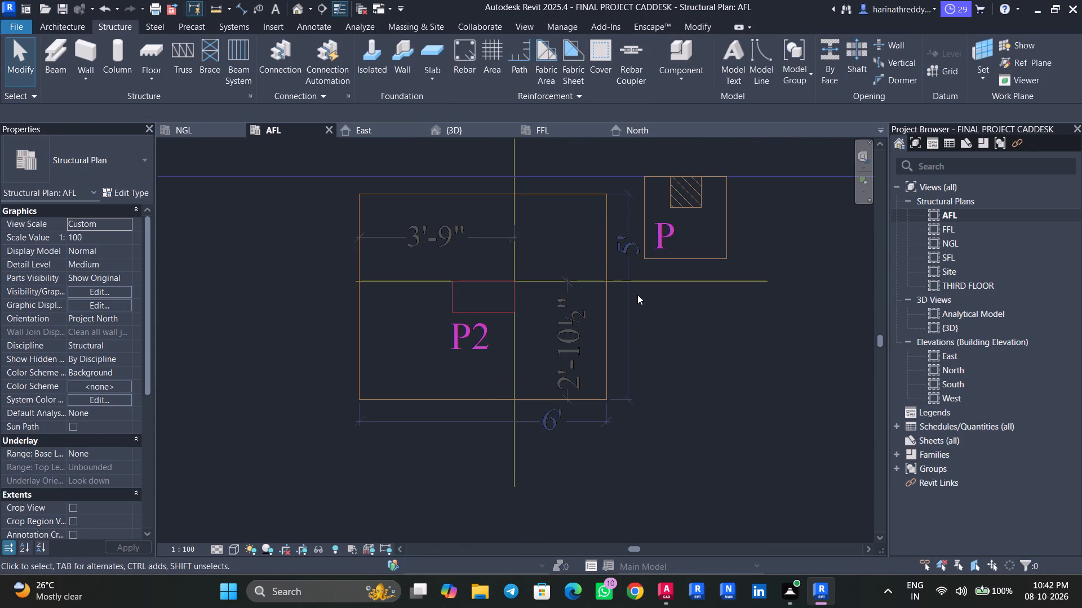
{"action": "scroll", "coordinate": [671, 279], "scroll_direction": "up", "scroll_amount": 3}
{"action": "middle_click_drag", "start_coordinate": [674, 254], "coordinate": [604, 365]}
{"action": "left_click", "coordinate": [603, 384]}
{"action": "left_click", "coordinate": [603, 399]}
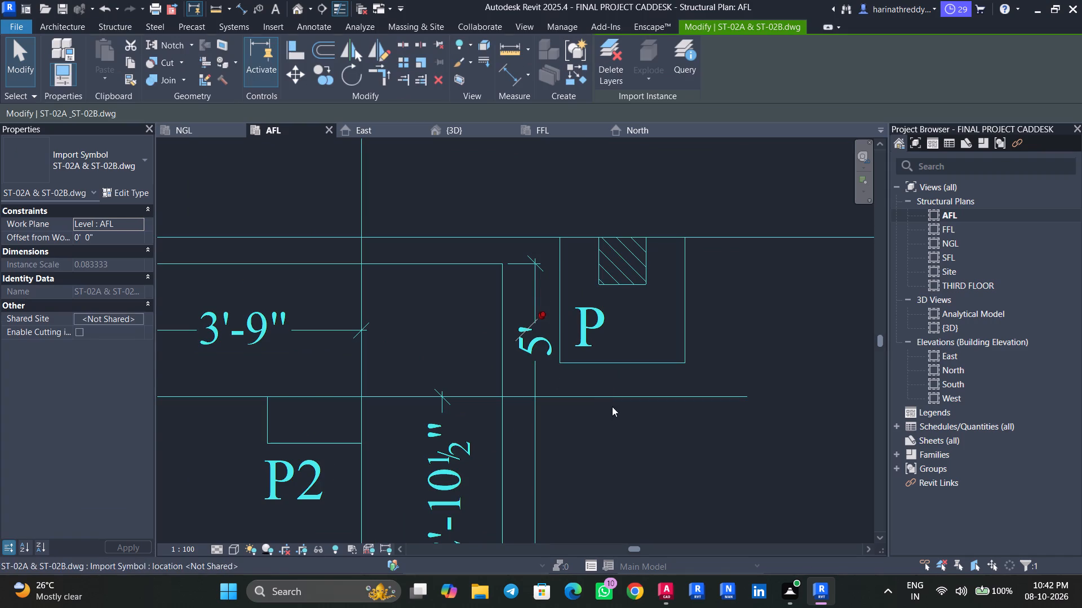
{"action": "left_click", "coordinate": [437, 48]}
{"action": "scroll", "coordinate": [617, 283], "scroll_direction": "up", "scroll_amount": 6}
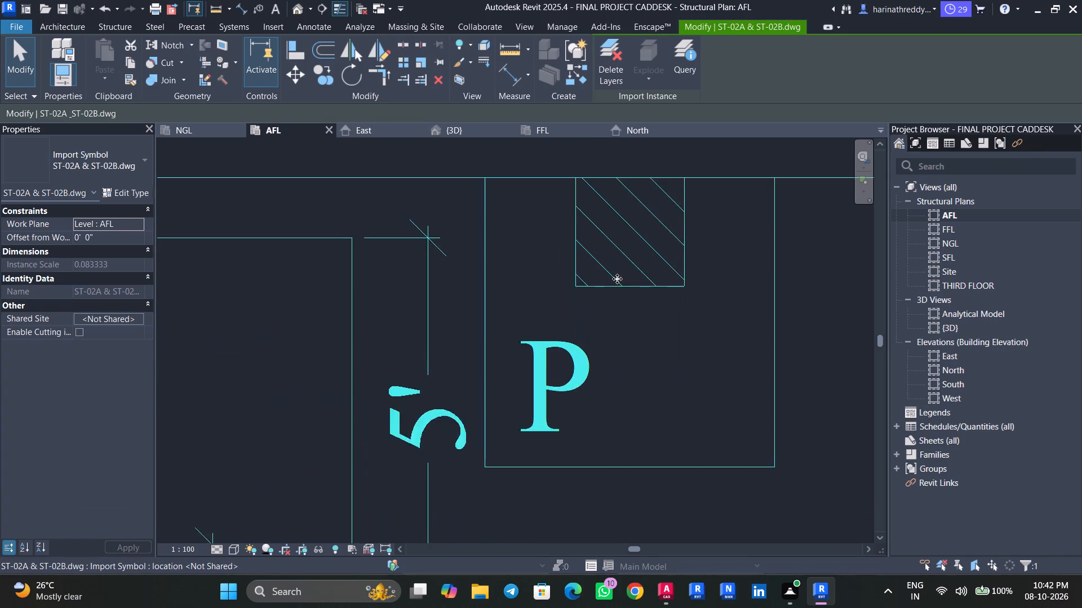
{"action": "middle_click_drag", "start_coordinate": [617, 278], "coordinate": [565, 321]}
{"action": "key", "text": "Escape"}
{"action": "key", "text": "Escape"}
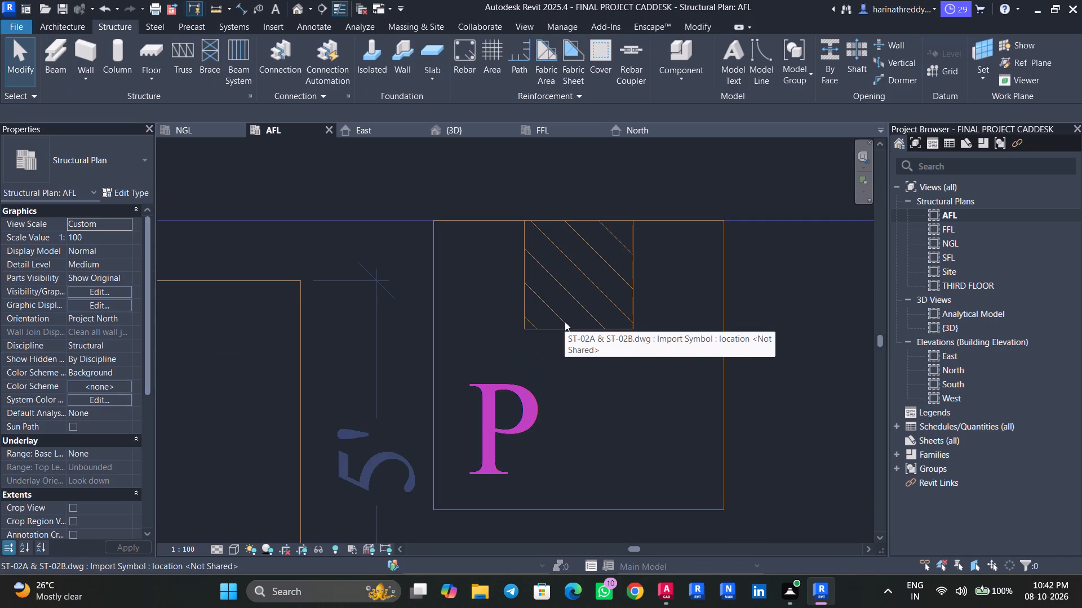
Measure the width and depth of the hatched P column outline beside P2 with aligned dimensions.
{"action": "type", "text": "DI"}
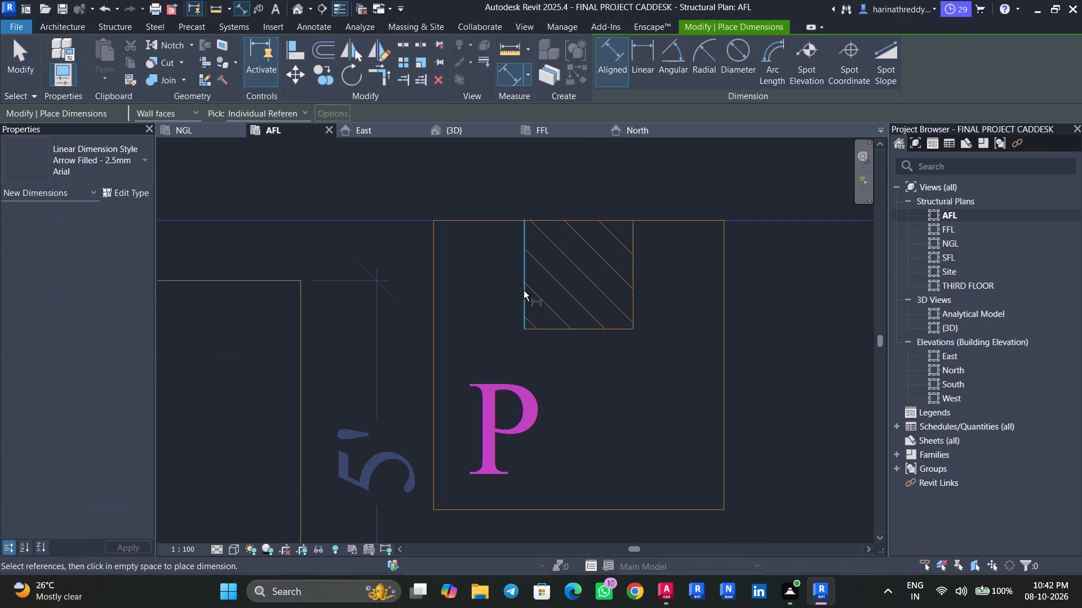
{"action": "left_click", "coordinate": [521, 290]}
{"action": "left_click", "coordinate": [635, 288]}
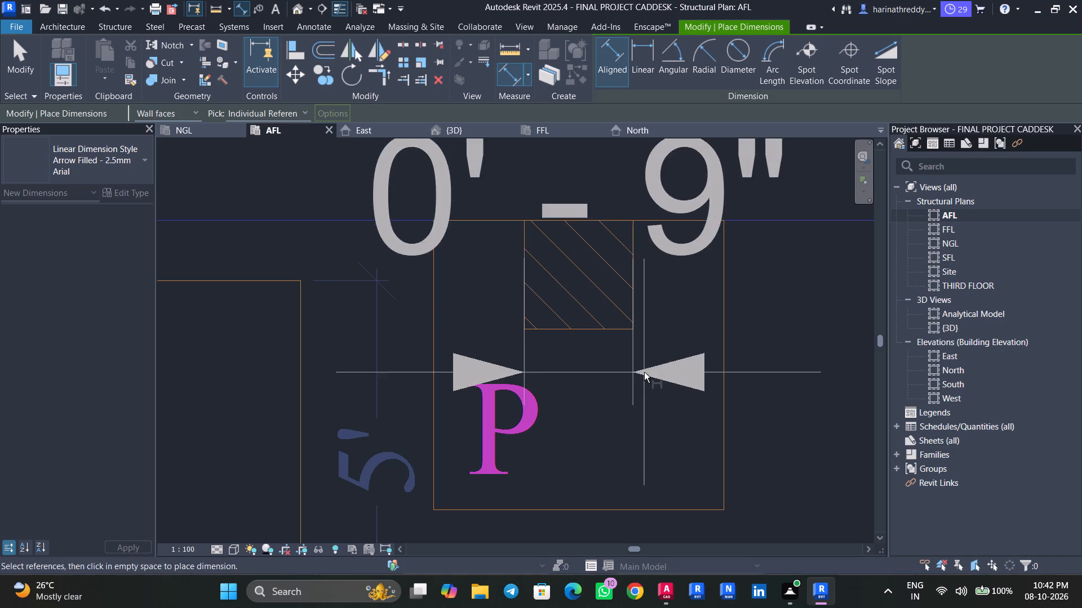
{"action": "scroll", "coordinate": [644, 372], "scroll_direction": "down", "scroll_amount": 3}
{"action": "key", "text": "Escape"}
{"action": "left_click", "coordinate": [592, 221]}
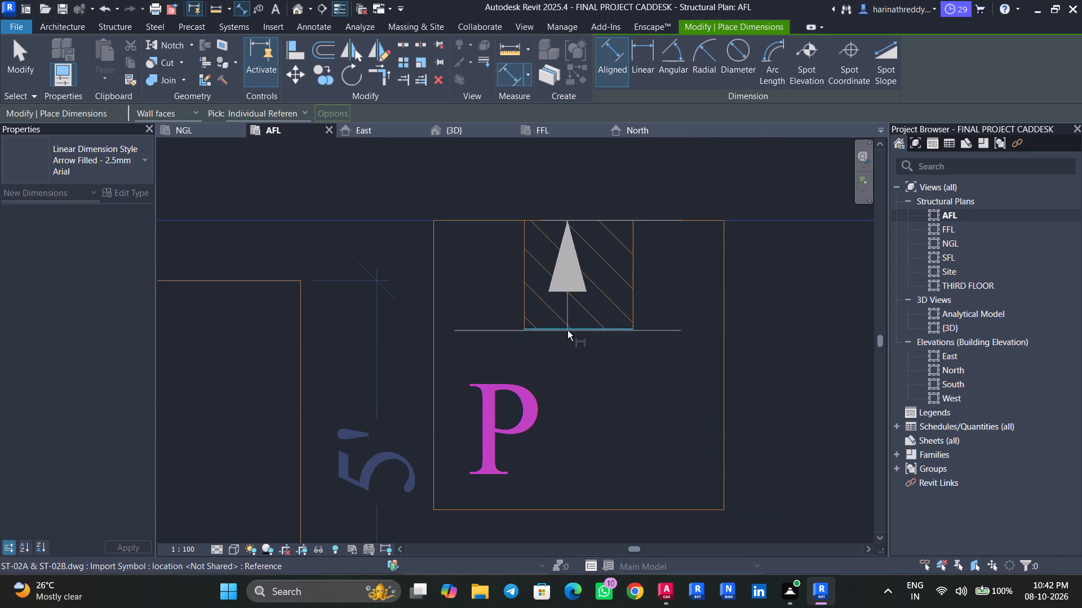
{"action": "left_click", "coordinate": [569, 333]}
{"action": "key", "text": "Escape"}
{"action": "key", "text": "Escape"}
{"action": "key", "text": "Escape"}
{"action": "key", "text": "Escape"}
{"action": "key", "text": "Escape"}
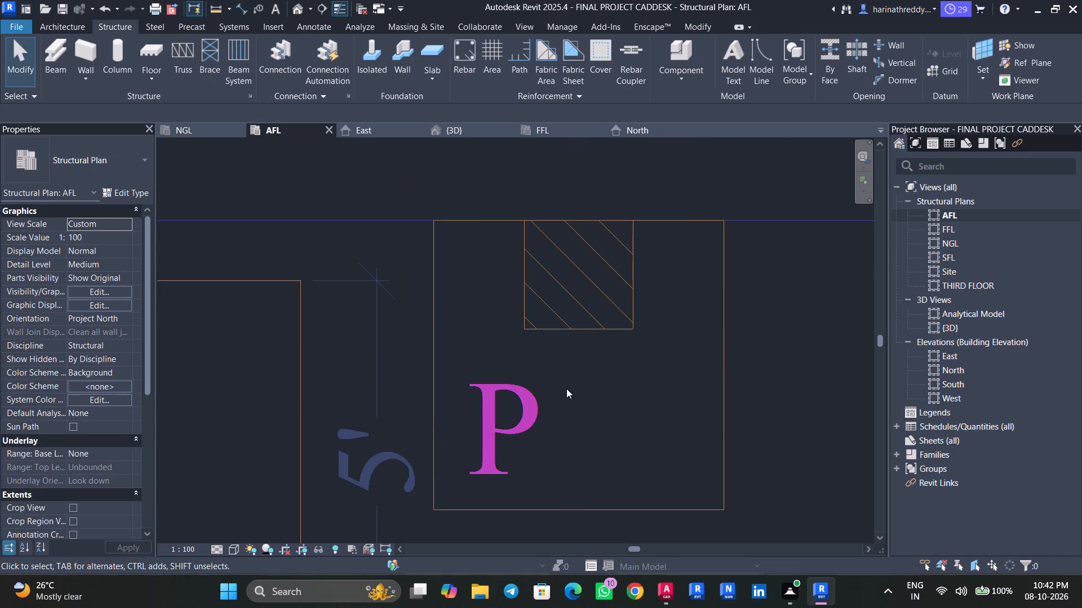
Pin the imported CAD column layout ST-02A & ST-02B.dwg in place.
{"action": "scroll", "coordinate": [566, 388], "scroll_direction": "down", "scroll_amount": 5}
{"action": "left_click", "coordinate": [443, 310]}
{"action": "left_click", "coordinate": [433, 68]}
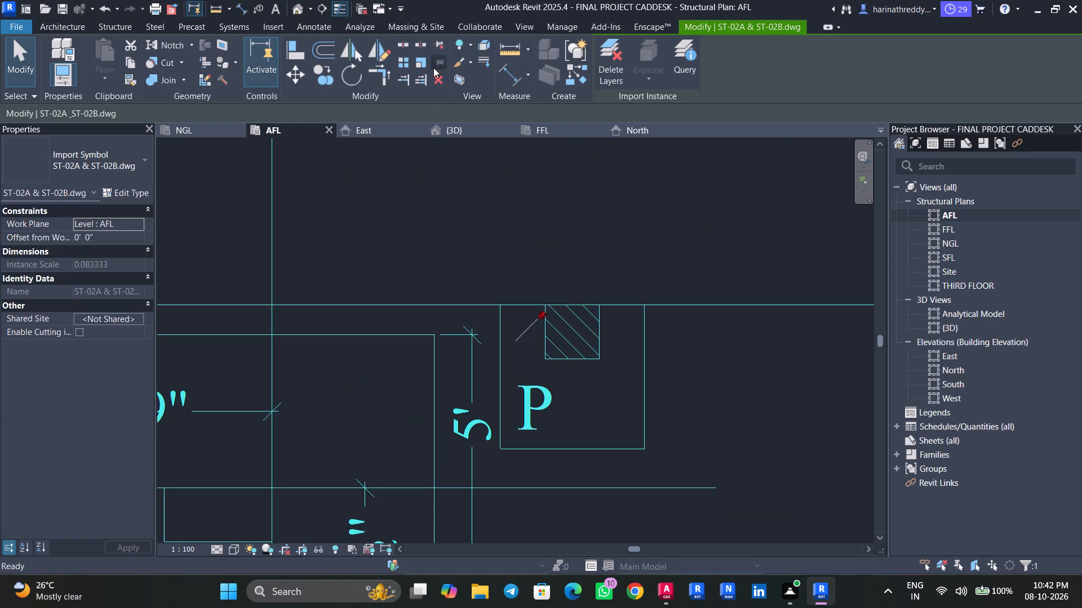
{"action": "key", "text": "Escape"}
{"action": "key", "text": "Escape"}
Duplicate the C1 rectangular concrete column type as C, with b and h both set to 9".
{"action": "left_click", "coordinate": [121, 52]}
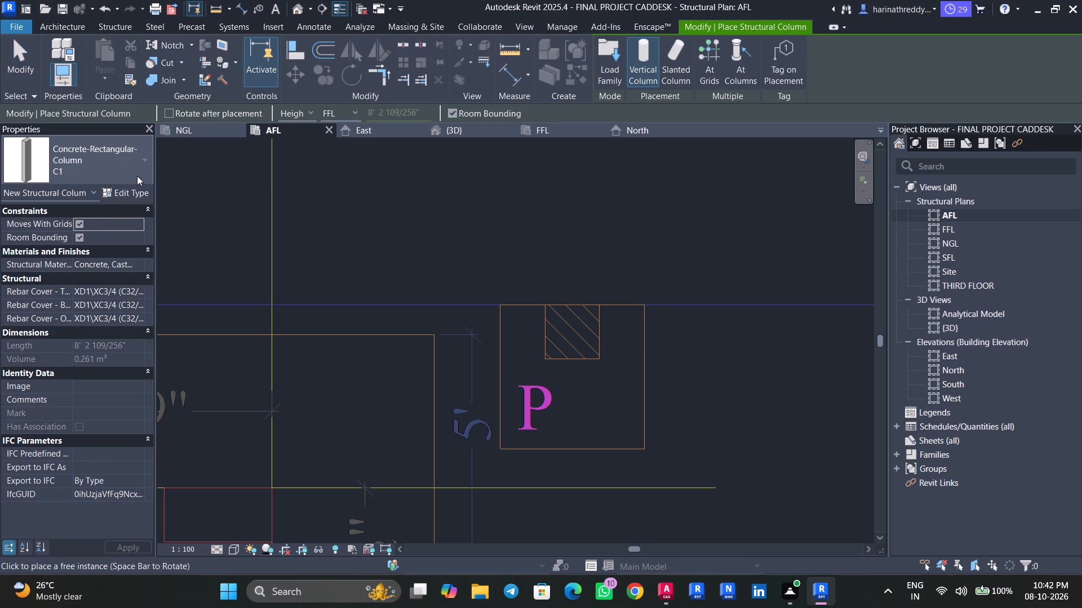
{"action": "left_click", "coordinate": [138, 192]}
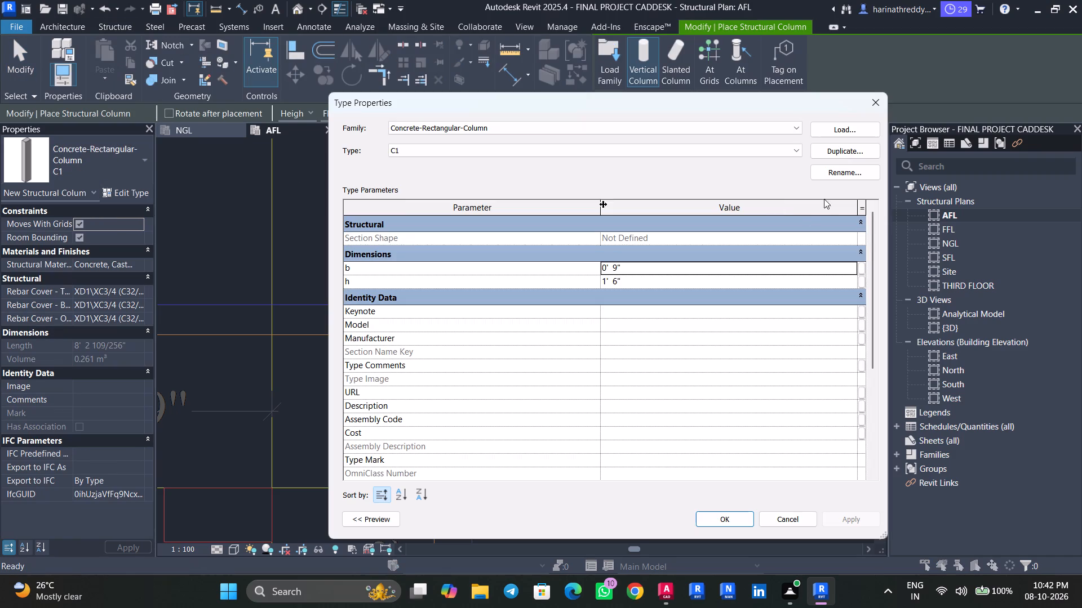
{"action": "left_click", "coordinate": [869, 153]}
{"action": "key", "text": "c"}
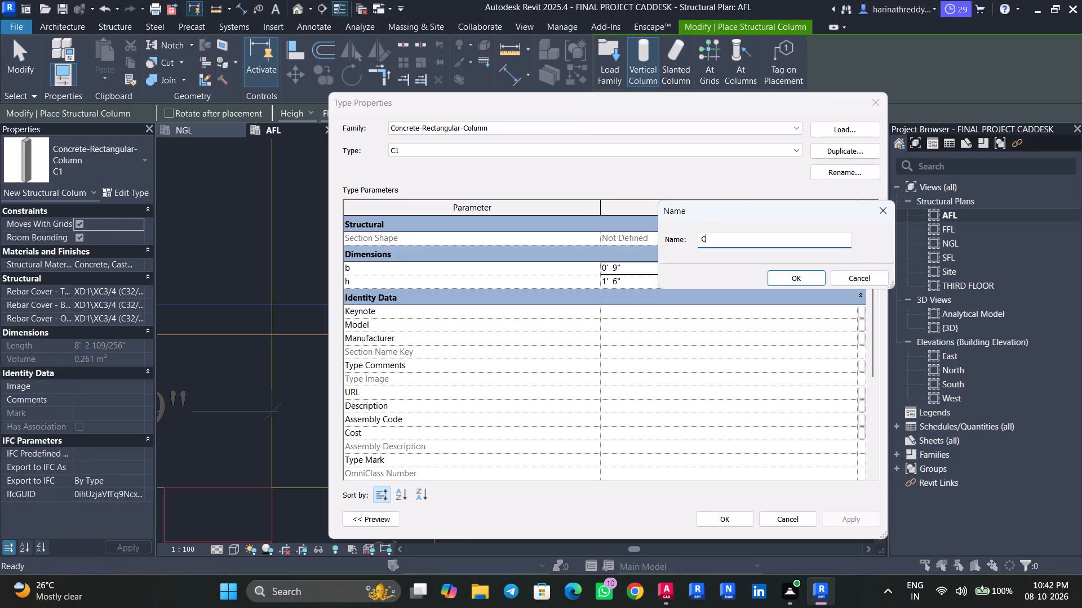
{"action": "key", "text": "Return"}
{"action": "left_click", "coordinate": [665, 275]}
{"action": "type", "text": "9\""}
{"action": "key", "text": "Return"}
{"action": "left_click", "coordinate": [664, 284]}
{"action": "type", "text": "9\""}
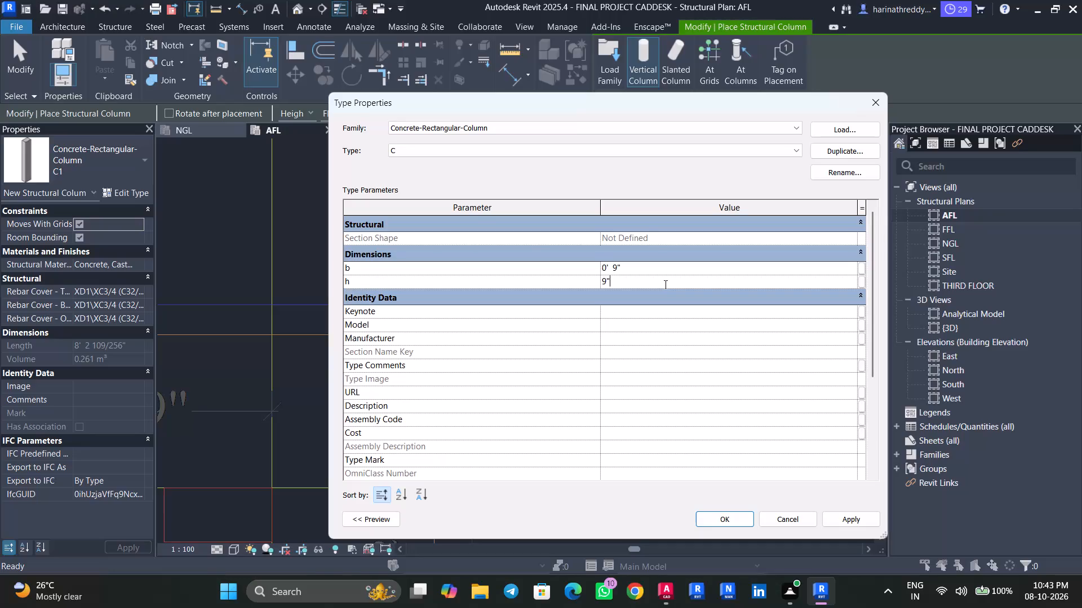
{"action": "key", "text": "Return"}
{"action": "left_click", "coordinate": [858, 518]}
{"action": "left_click", "coordinate": [737, 518]}
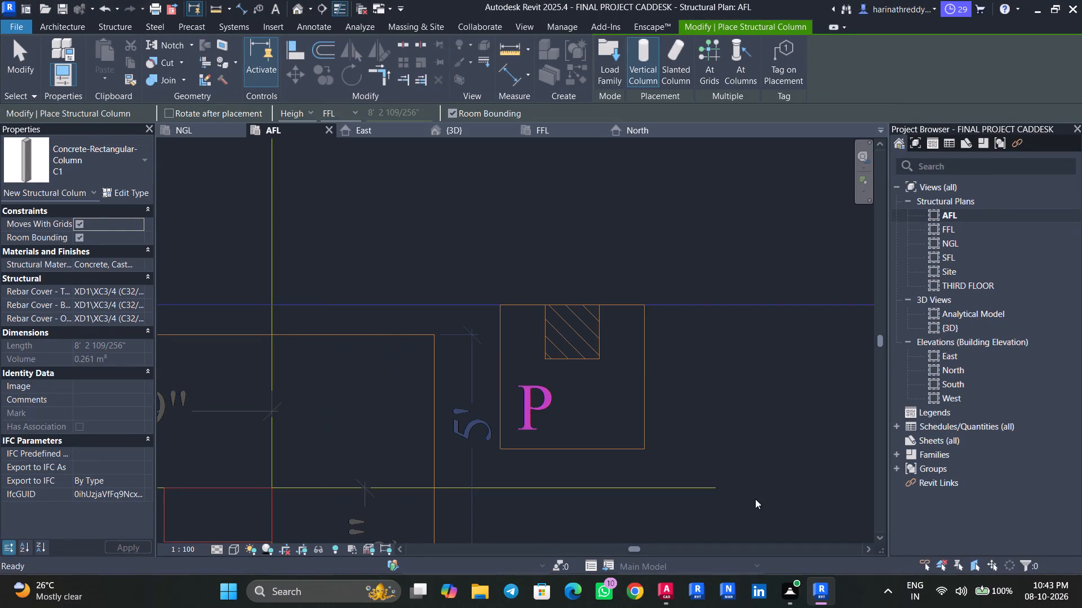
{"action": "scroll", "coordinate": [545, 316], "scroll_direction": "down", "scroll_amount": 9}
{"action": "key", "text": "Escape"}
{"action": "key", "text": "Escape"}
{"action": "key", "text": "Escape"}
{"action": "key", "text": "Escape"}
Open the default 3D view and inspect the stepped footings, checking the PCC slab and the F1 footing's properties.
{"action": "scroll", "coordinate": [437, 378], "scroll_direction": "down", "scroll_amount": 7}
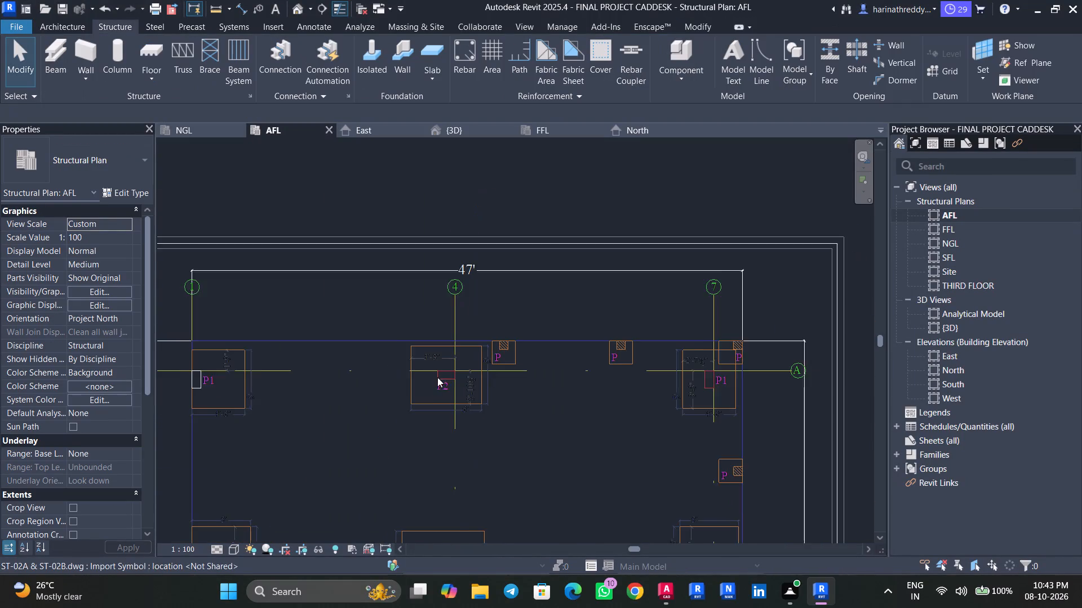
{"action": "scroll", "coordinate": [437, 377], "scroll_direction": "down", "scroll_amount": 2}
{"action": "middle_click_drag", "start_coordinate": [375, 400], "coordinate": [456, 355]}
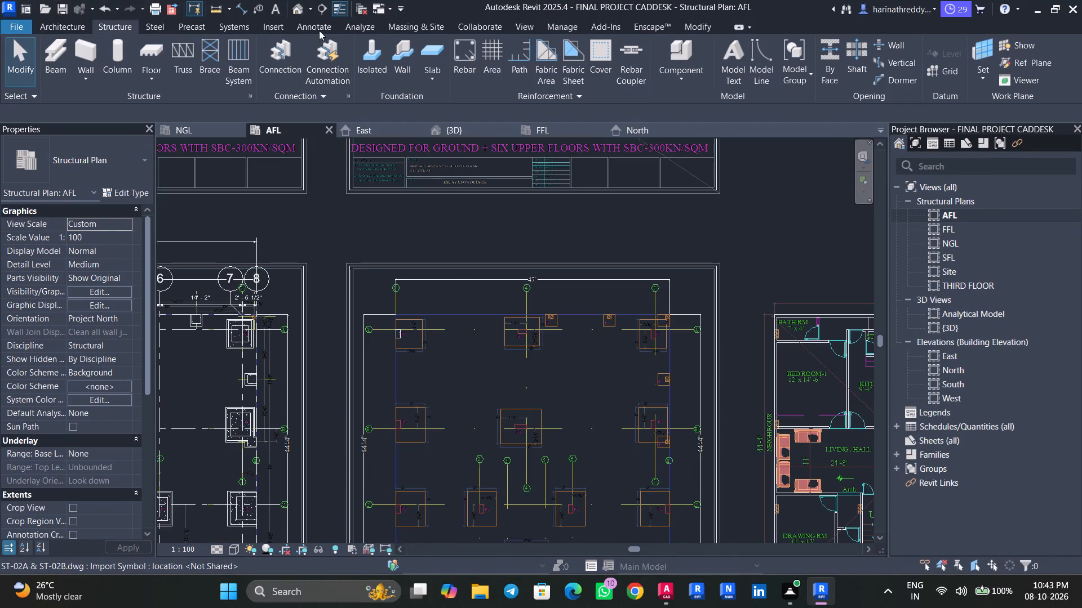
{"action": "left_click", "coordinate": [301, 15]}
{"action": "scroll", "coordinate": [617, 379], "scroll_direction": "down", "scroll_amount": 4}
{"action": "middle_click_drag", "start_coordinate": [588, 412], "coordinate": [570, 457]}
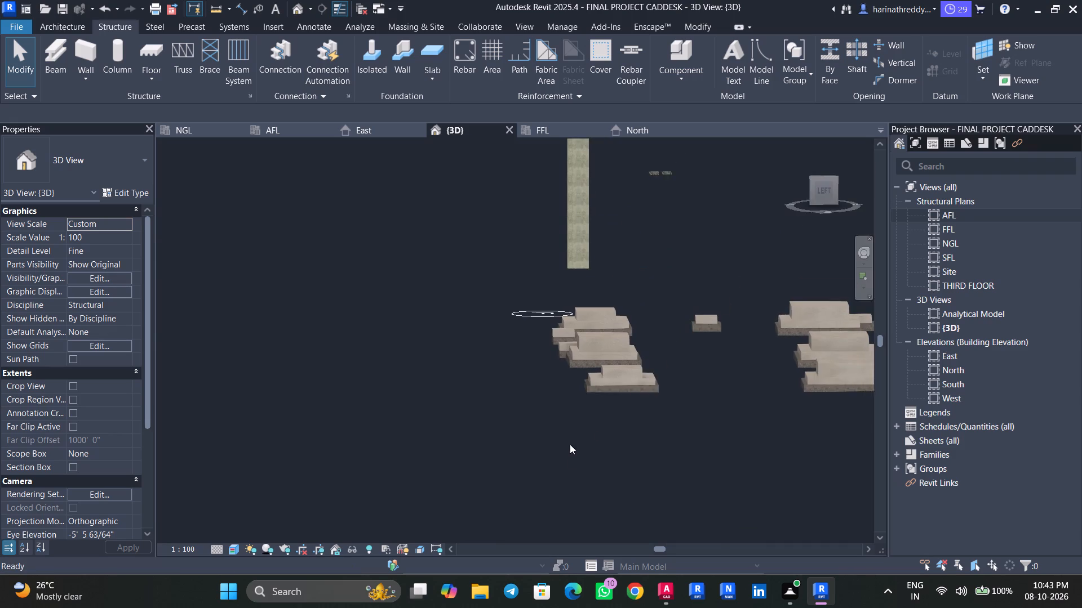
{"action": "middle_click_drag", "start_coordinate": [642, 311], "coordinate": [770, 368], "text": "shift"}
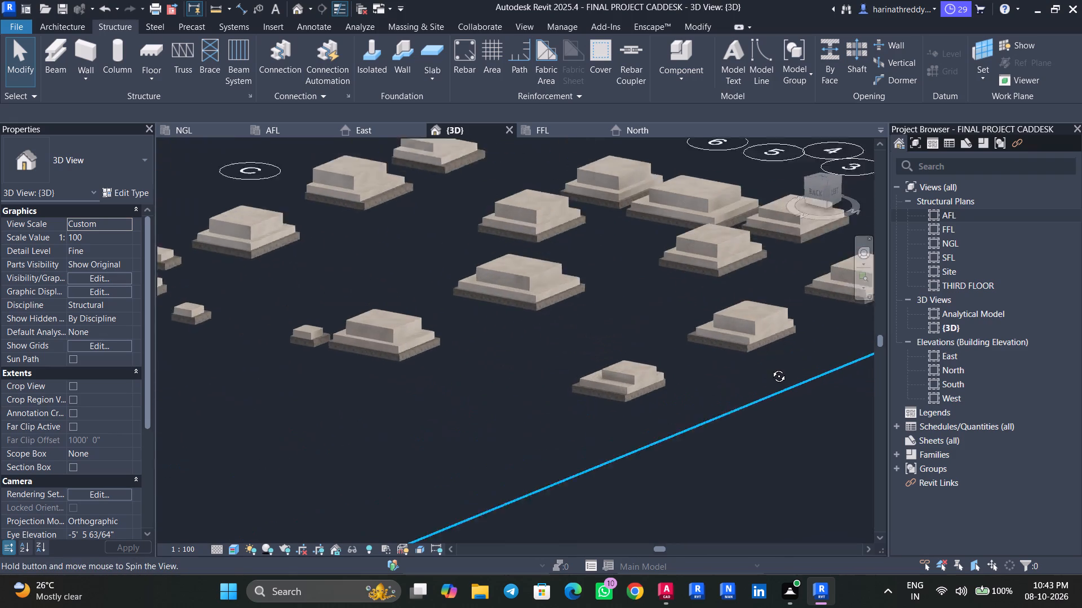
{"action": "middle_click_drag", "start_coordinate": [770, 368], "coordinate": [740, 340], "text": "shift"}
{"action": "scroll", "coordinate": [647, 170], "scroll_direction": "up", "scroll_amount": 9}
{"action": "scroll", "coordinate": [598, 212], "scroll_direction": "down", "scroll_amount": 1}
{"action": "scroll", "coordinate": [598, 212], "scroll_direction": "up", "scroll_amount": 2}
{"action": "scroll", "coordinate": [555, 272], "scroll_direction": "up", "scroll_amount": 3}
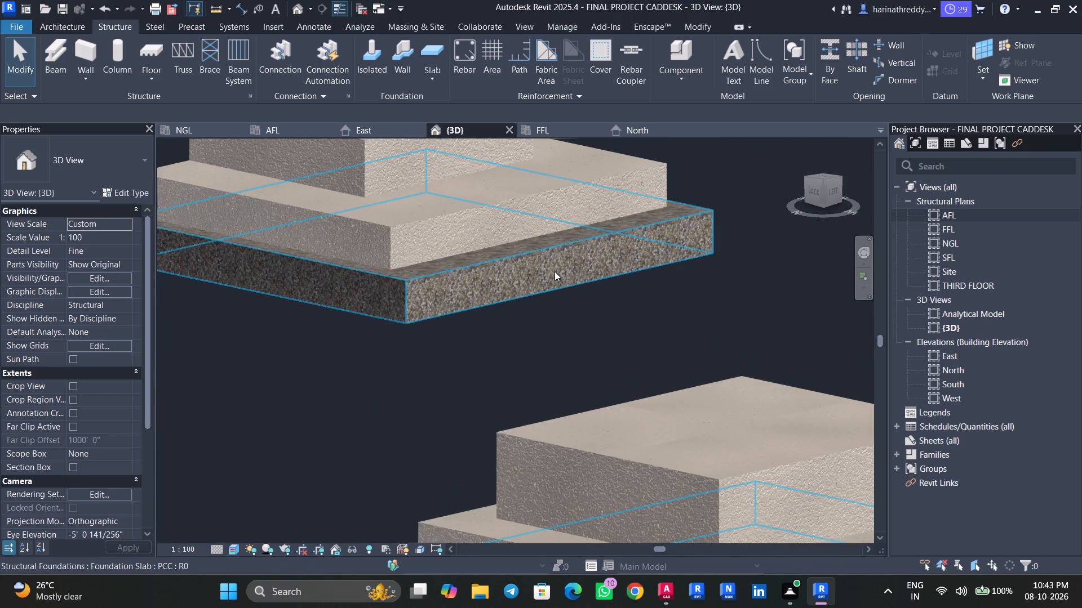
{"action": "left_click", "coordinate": [555, 271]}
{"action": "key", "text": "Escape"}
{"action": "key", "text": "Escape"}
{"action": "left_click", "coordinate": [433, 216]}
{"action": "scroll", "coordinate": [433, 216], "scroll_direction": "down", "scroll_amount": 2}
{"action": "scroll", "coordinate": [433, 216], "scroll_direction": "up", "scroll_amount": 1}
{"action": "scroll", "coordinate": [433, 216], "scroll_direction": "down", "scroll_amount": 8}
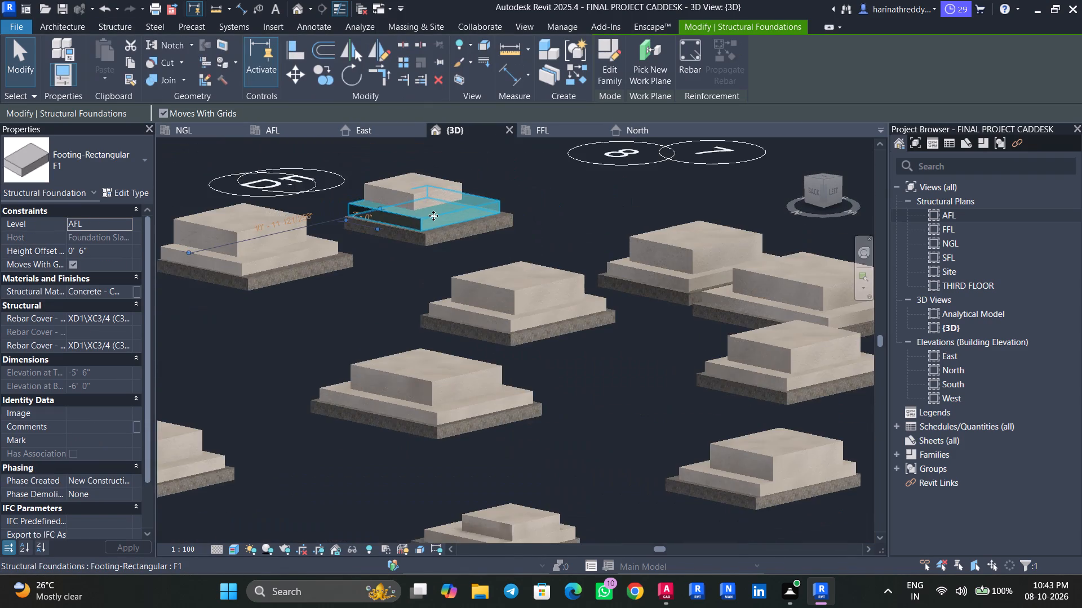
{"action": "key", "text": "Escape"}
{"action": "key", "text": "Escape"}
Inspect the small single-step footings on PCC in 3D and check their instance properties.
{"action": "middle_click_drag", "start_coordinate": [398, 302], "coordinate": [565, 190]}
{"action": "middle_click_drag", "start_coordinate": [458, 222], "coordinate": [653, 208]}
{"action": "middle_click_drag", "start_coordinate": [464, 248], "coordinate": [555, 223]}
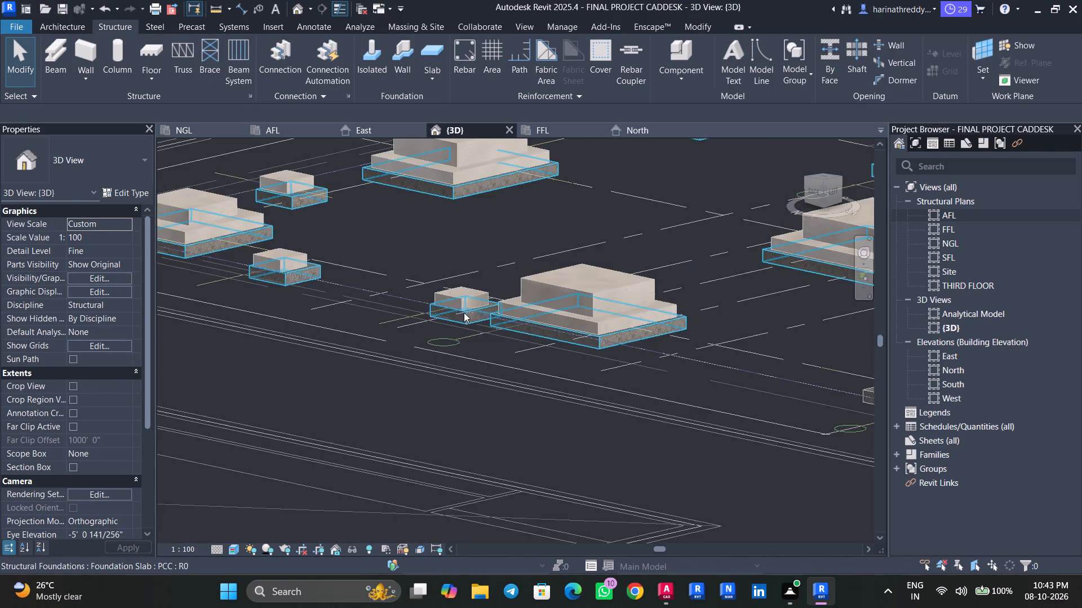
{"action": "scroll", "coordinate": [464, 312], "scroll_direction": "down", "scroll_amount": 1}
{"action": "scroll", "coordinate": [464, 309], "scroll_direction": "up", "scroll_amount": 12}
{"action": "left_click", "coordinate": [462, 298]}
{"action": "key", "text": "Escape"}
{"action": "middle_click_drag", "start_coordinate": [344, 342], "coordinate": [613, 381]}
{"action": "scroll", "coordinate": [352, 316], "scroll_direction": "up", "scroll_amount": 1}
{"action": "middle_click_drag", "start_coordinate": [353, 318], "coordinate": [403, 342]}
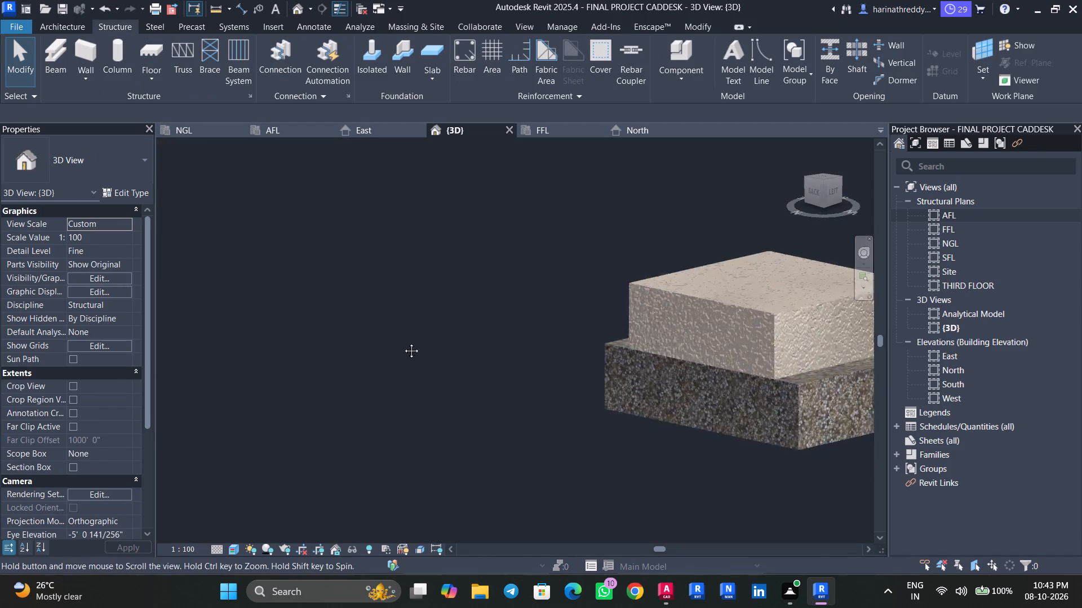
{"action": "middle_click_drag", "start_coordinate": [403, 342], "coordinate": [613, 383]}
{"action": "scroll", "coordinate": [565, 369], "scroll_direction": "down", "scroll_amount": 3}
{"action": "left_click", "coordinate": [286, 260]}
{"action": "middle_click_drag", "start_coordinate": [362, 334], "coordinate": [657, 450]}
{"action": "scroll", "coordinate": [636, 309], "scroll_direction": "down", "scroll_amount": 2}
{"action": "middle_click_drag", "start_coordinate": [640, 302], "coordinate": [630, 357]}
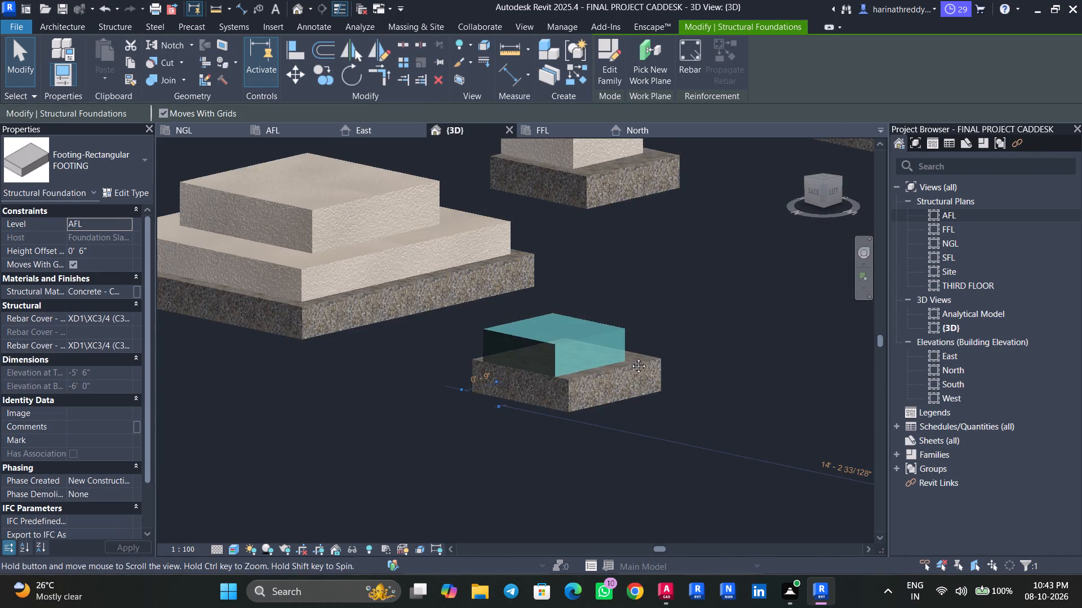
{"action": "middle_click_drag", "start_coordinate": [630, 357], "coordinate": [609, 453]}
{"action": "key", "text": "Escape"}
{"action": "key", "text": "Escape"}
{"action": "left_click", "coordinate": [561, 278]}
{"action": "scroll", "coordinate": [571, 311], "scroll_direction": "up", "scroll_amount": 10}
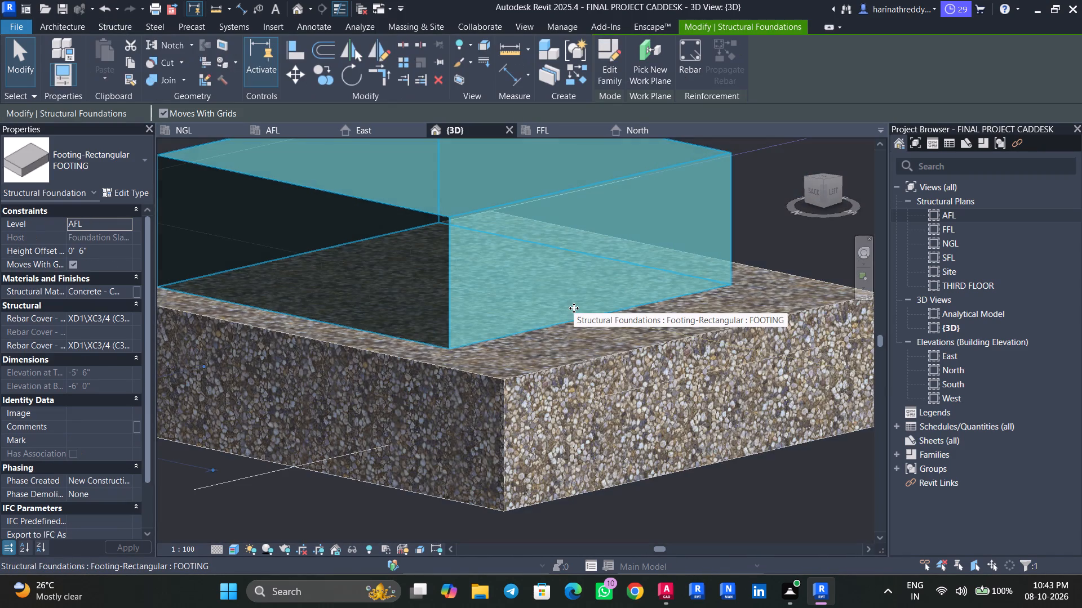
{"action": "scroll", "coordinate": [574, 308], "scroll_direction": "down", "scroll_amount": 6}
{"action": "scroll", "coordinate": [574, 308], "scroll_direction": "up", "scroll_amount": 1}
{"action": "scroll", "coordinate": [574, 308], "scroll_direction": "down", "scroll_amount": 11}
{"action": "scroll", "coordinate": [574, 308], "scroll_direction": "up", "scroll_amount": 1}
{"action": "scroll", "coordinate": [574, 308], "scroll_direction": "down", "scroll_amount": 3}
{"action": "key", "text": "Escape"}
{"action": "key", "text": "Escape"}
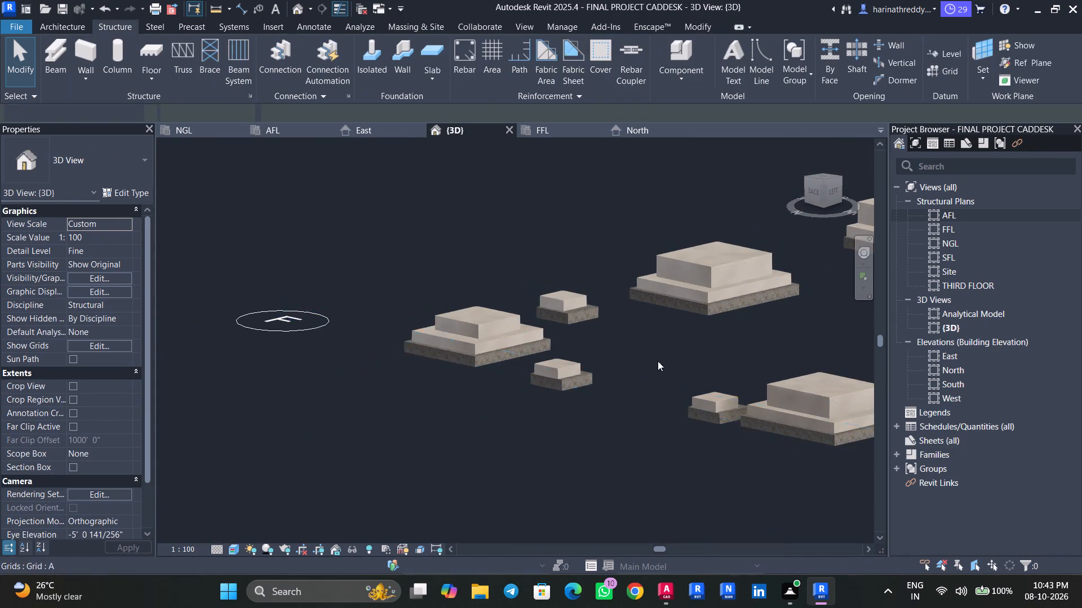
Check the thickness, width and length in the type properties of the small footing near grids A and F.
{"action": "middle_click_drag", "start_coordinate": [658, 357], "coordinate": [553, 388]}
{"action": "key", "text": "Escape"}
{"action": "key", "text": "Escape"}
{"action": "scroll", "coordinate": [664, 329], "scroll_direction": "down", "scroll_amount": 2}
{"action": "middle_click_drag", "start_coordinate": [688, 342], "coordinate": [630, 390], "text": "shift"}
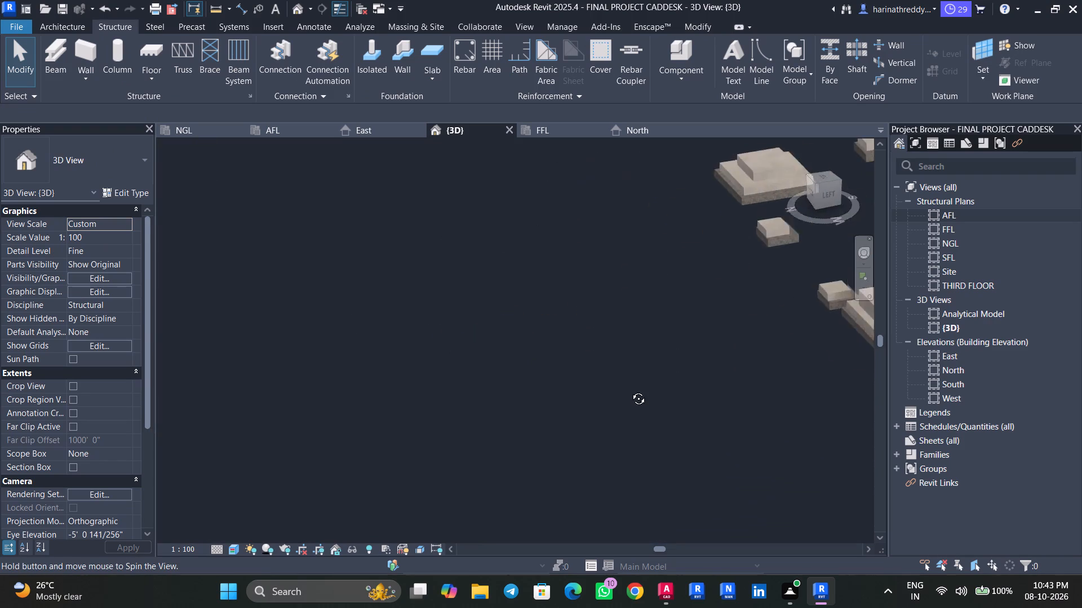
{"action": "middle_click_drag", "start_coordinate": [630, 390], "coordinate": [686, 361], "text": "shift"}
{"action": "middle_click_drag", "start_coordinate": [686, 361], "coordinate": [459, 412]}
{"action": "middle_click_drag", "start_coordinate": [747, 453], "coordinate": [708, 461], "text": "shift"}
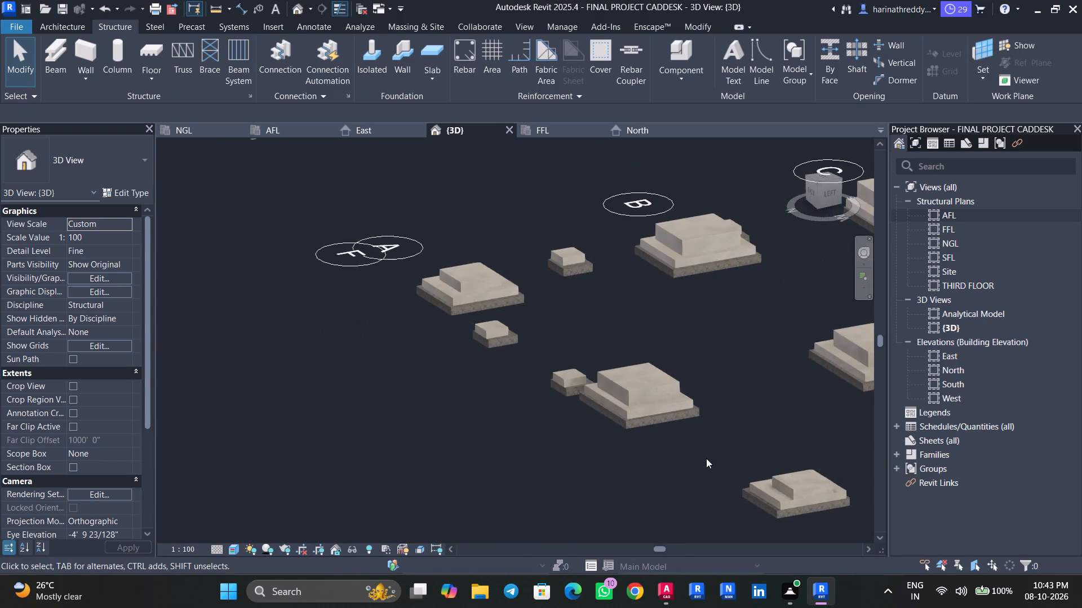
{"action": "scroll", "coordinate": [487, 327], "scroll_direction": "up", "scroll_amount": 5}
{"action": "left_click", "coordinate": [487, 327]}
{"action": "scroll", "coordinate": [487, 327], "scroll_direction": "up", "scroll_amount": 8}
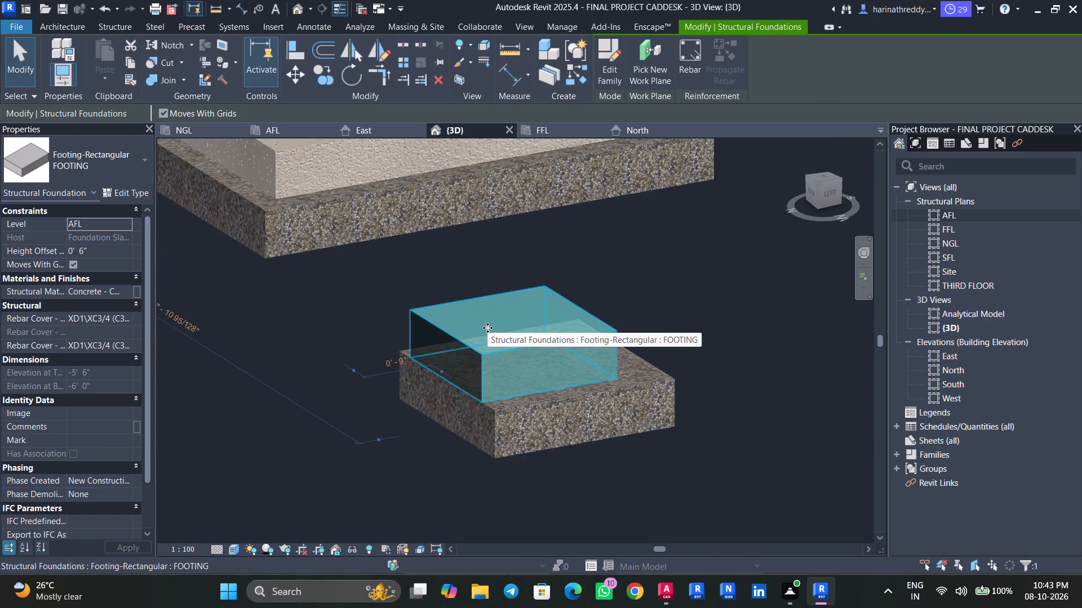
{"action": "left_click", "coordinate": [116, 192]}
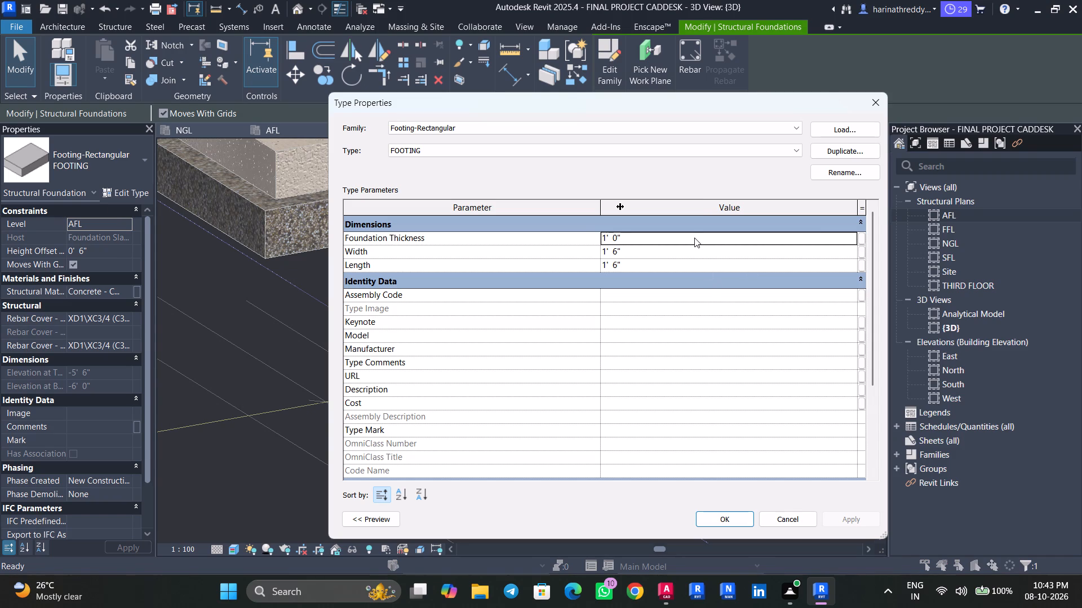
{"action": "left_click", "coordinate": [694, 238]}
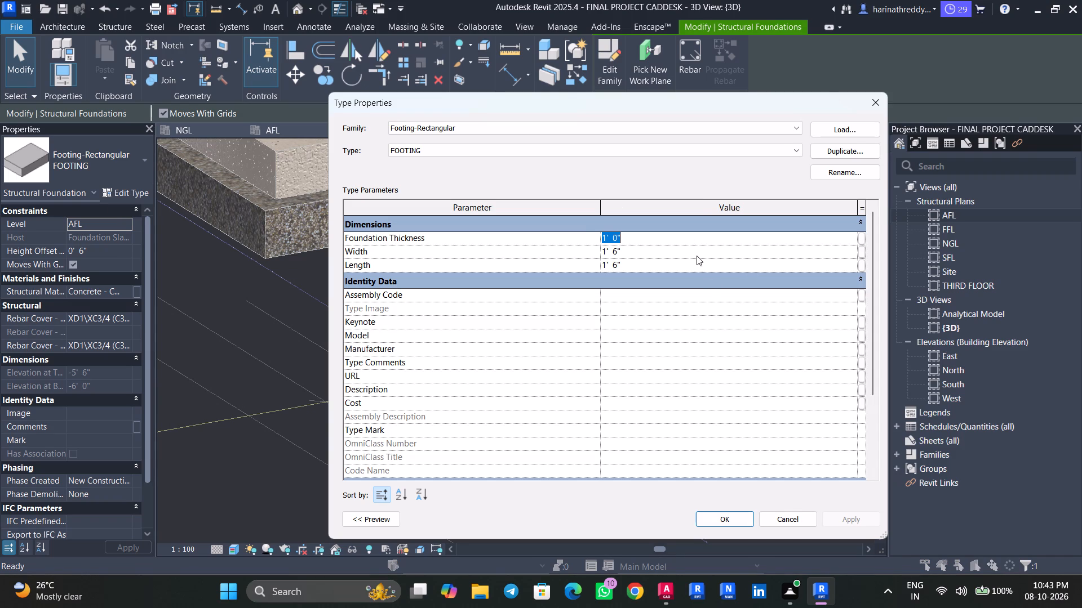
{"action": "left_click", "coordinate": [863, 109]}
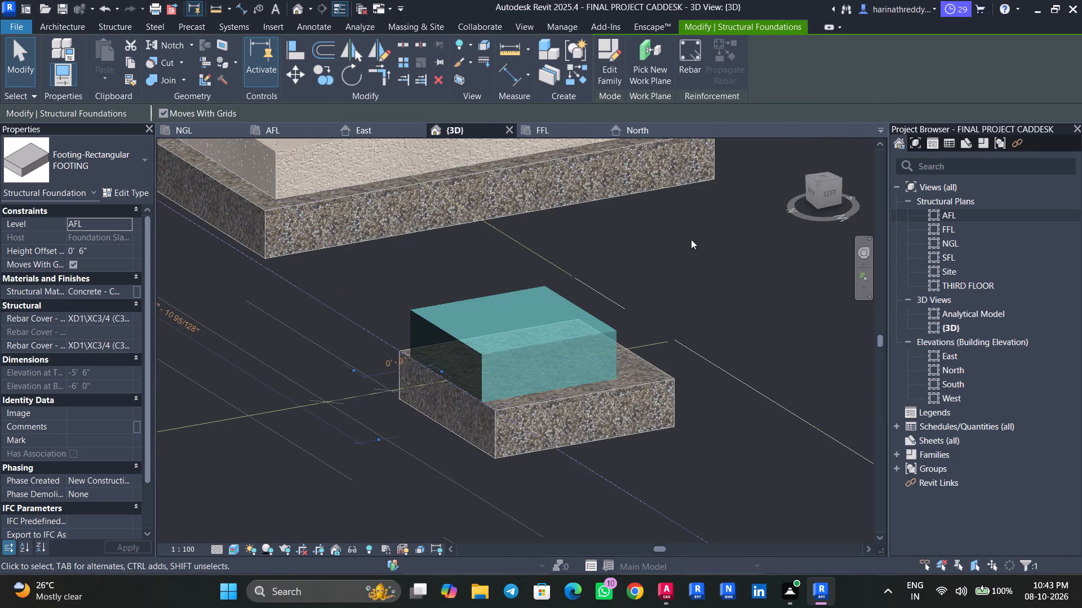
{"action": "key", "text": "Escape"}
{"action": "key", "text": "Escape"}
{"action": "key", "text": "Escape"}
{"action": "key", "text": "Escape"}
Review the whole footing layout against the grids and the CAD plan in the 3D view.
{"action": "scroll", "coordinate": [683, 256], "scroll_direction": "down", "scroll_amount": 8}
{"action": "scroll", "coordinate": [684, 256], "scroll_direction": "up", "scroll_amount": 1}
{"action": "scroll", "coordinate": [684, 256], "scroll_direction": "down", "scroll_amount": 6}
{"action": "middle_click_drag", "start_coordinate": [723, 268], "coordinate": [611, 305]}
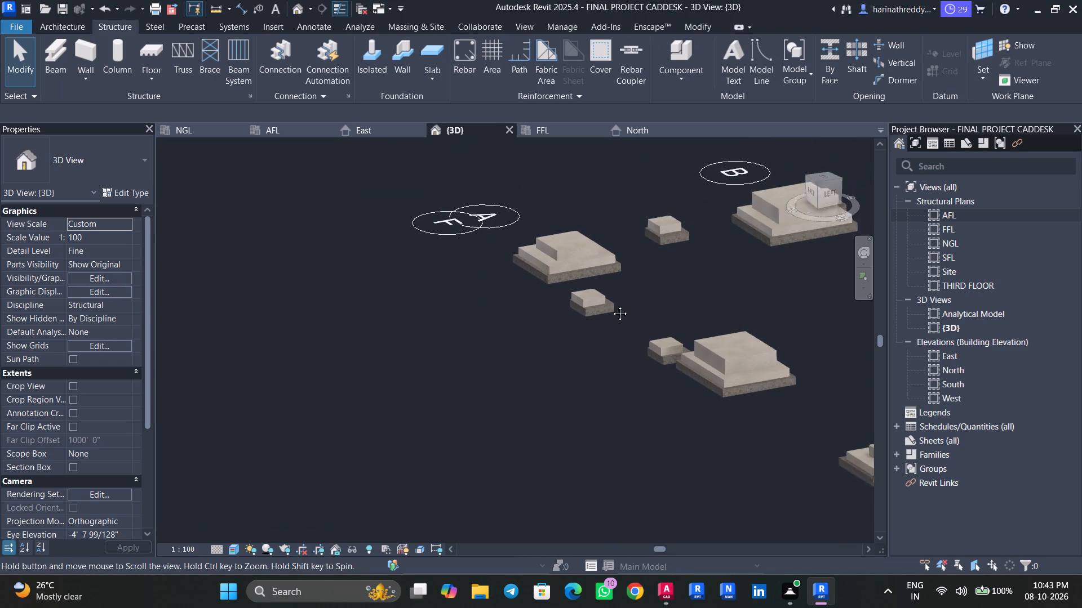
{"action": "middle_click_drag", "start_coordinate": [611, 305], "coordinate": [567, 317]}
{"action": "middle_click_drag", "start_coordinate": [668, 296], "coordinate": [511, 335]}
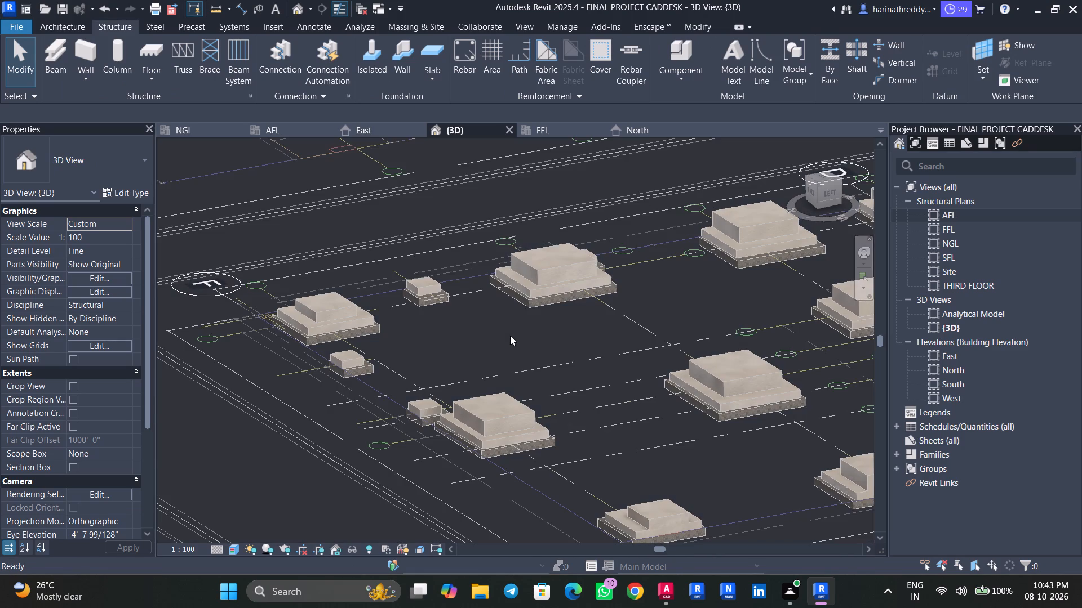
{"action": "scroll", "coordinate": [510, 336], "scroll_direction": "down", "scroll_amount": 3}
{"action": "scroll", "coordinate": [510, 336], "scroll_direction": "up", "scroll_amount": 1}
{"action": "scroll", "coordinate": [565, 257], "scroll_direction": "up", "scroll_amount": 4}
{"action": "scroll", "coordinate": [580, 278], "scroll_direction": "down", "scroll_amount": 1}
{"action": "scroll", "coordinate": [580, 278], "scroll_direction": "up", "scroll_amount": 4}
{"action": "scroll", "coordinate": [682, 319], "scroll_direction": "down", "scroll_amount": 6}
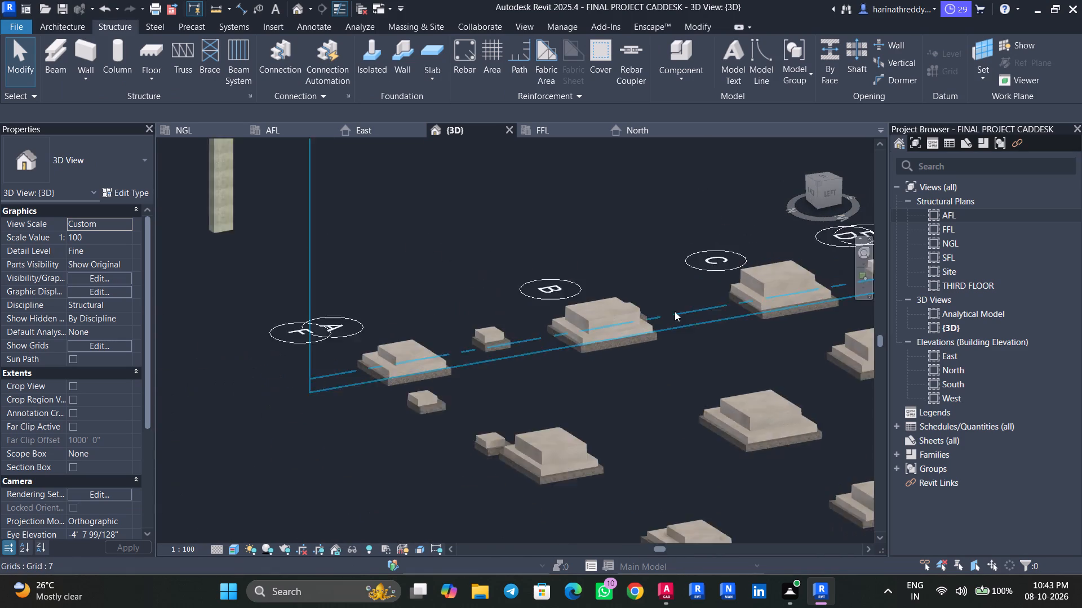
{"action": "scroll", "coordinate": [675, 311], "scroll_direction": "down", "scroll_amount": 3}
{"action": "middle_click_drag", "start_coordinate": [721, 357], "coordinate": [569, 310]}
Save the project.
{"action": "key", "text": "ctrl+s"}
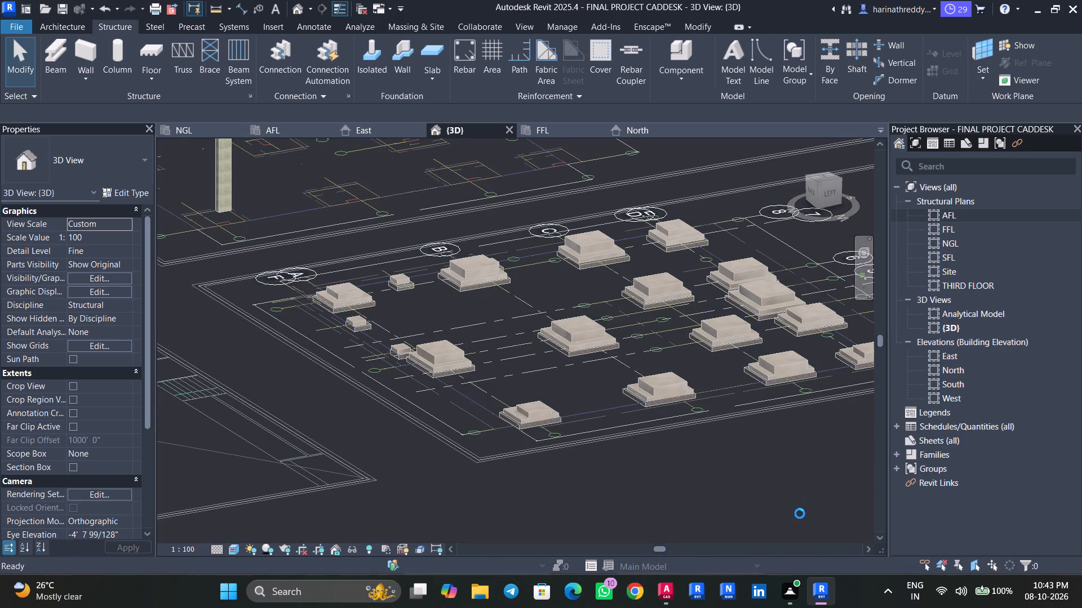
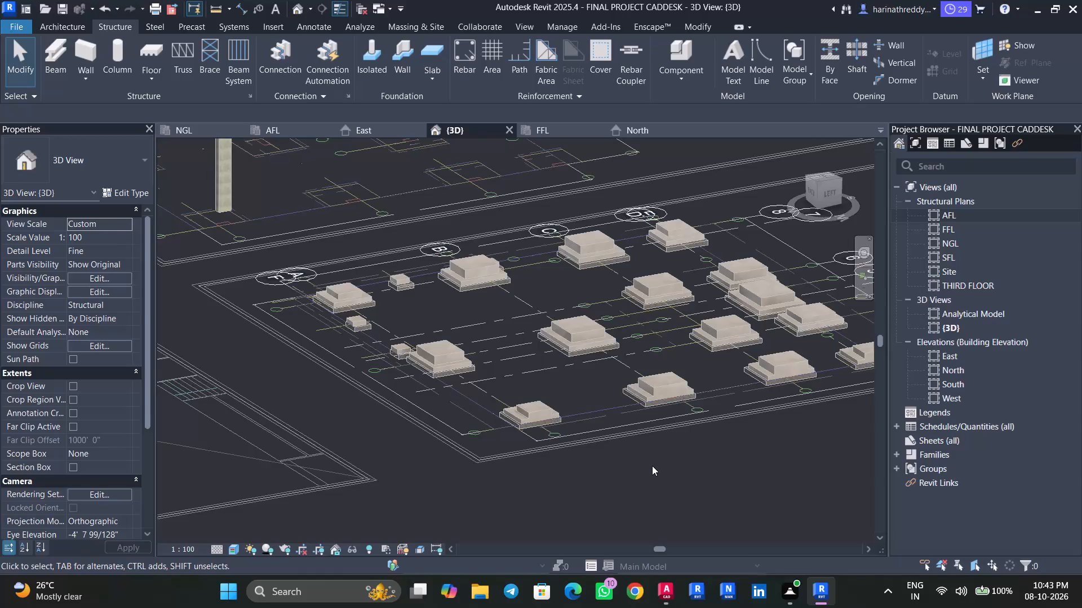
Open the AFL structural plan and examine the P1 column and its footing outline at grids A and 1.
{"action": "scroll", "coordinate": [677, 449], "scroll_direction": "down", "scroll_amount": 5}
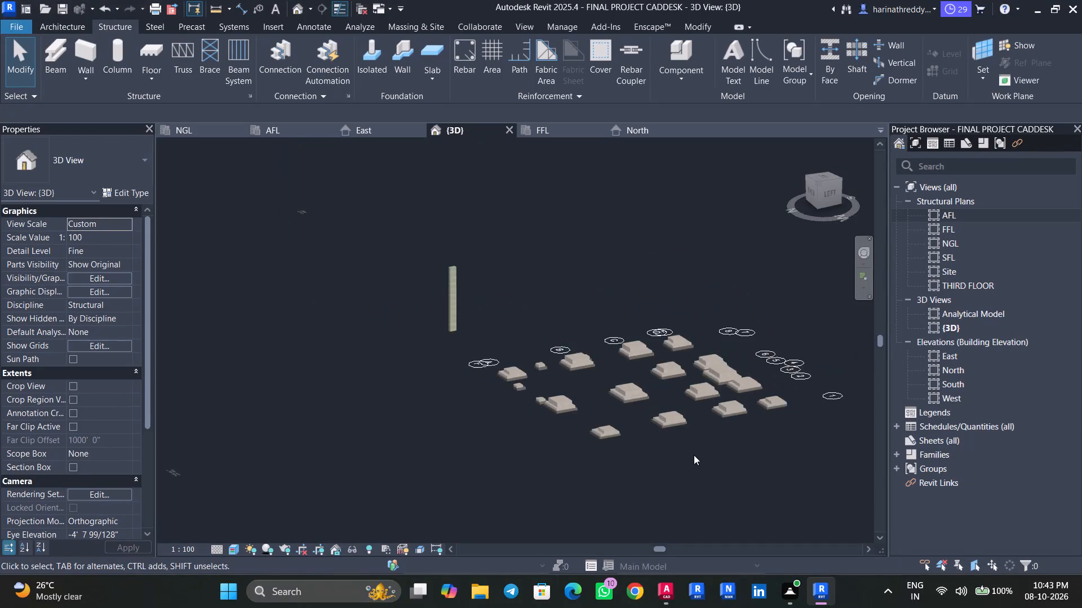
{"action": "middle_click_drag", "start_coordinate": [694, 455], "coordinate": [584, 485]}
{"action": "double_click", "coordinate": [972, 217]}
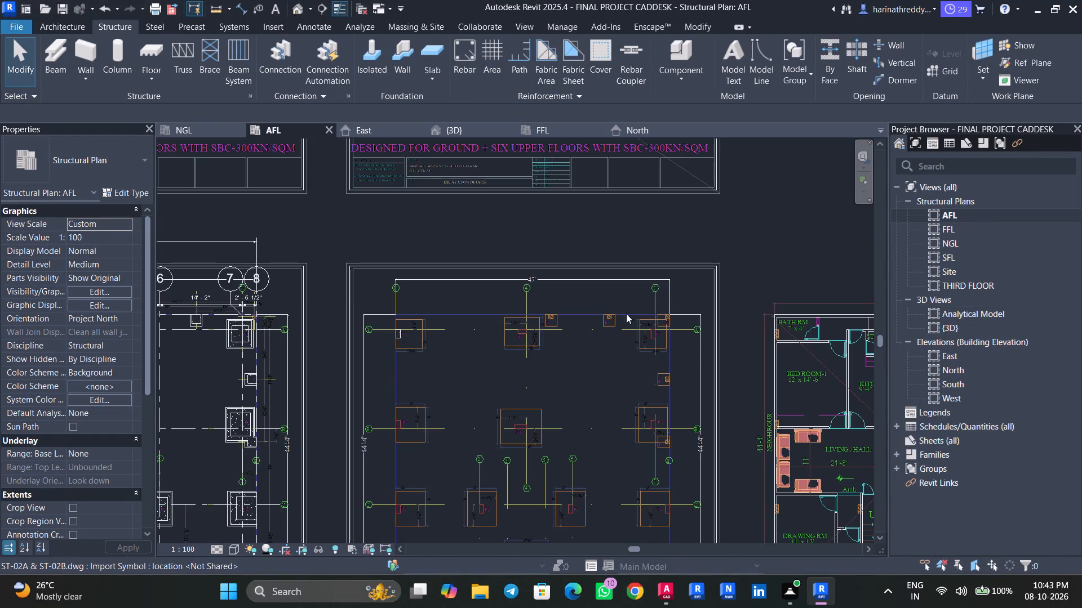
{"action": "scroll", "coordinate": [568, 344], "scroll_direction": "down", "scroll_amount": 8}
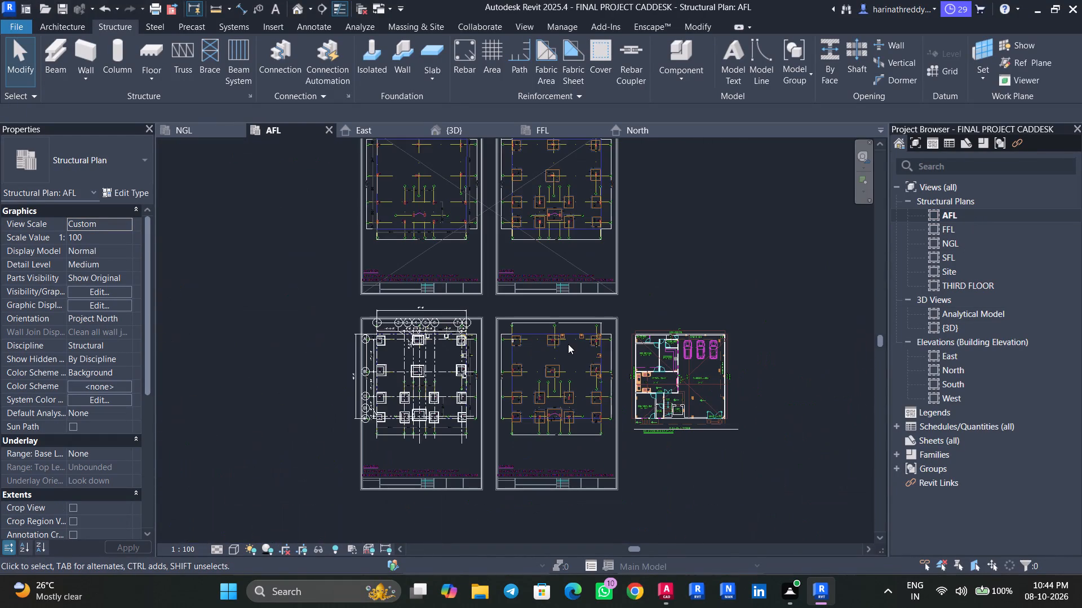
{"action": "scroll", "coordinate": [547, 331], "scroll_direction": "up", "scroll_amount": 17}
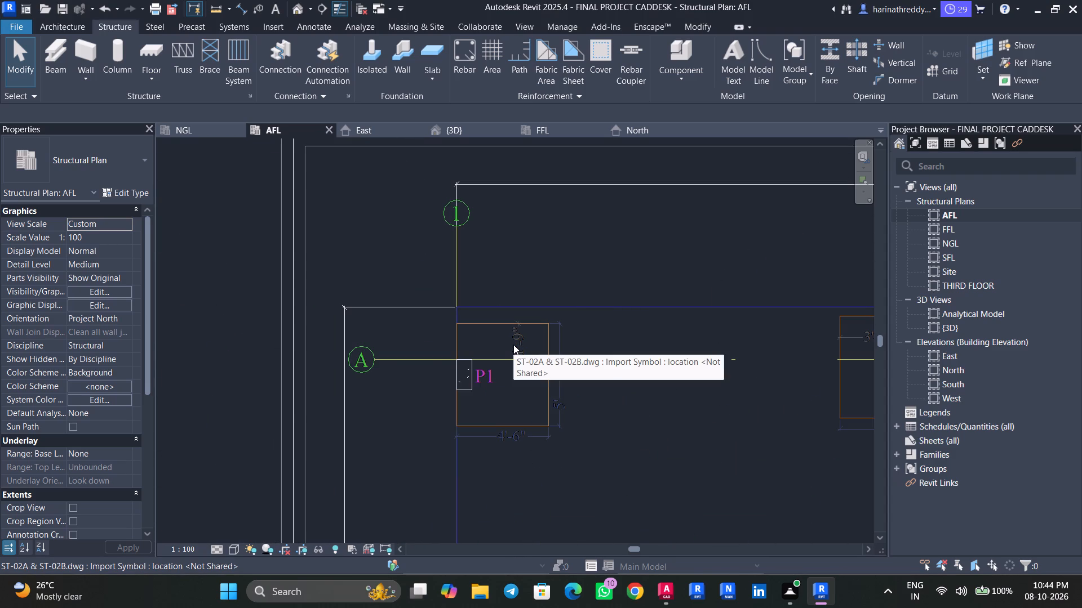
Save the project.
{"action": "key", "text": "ctrl+s"}
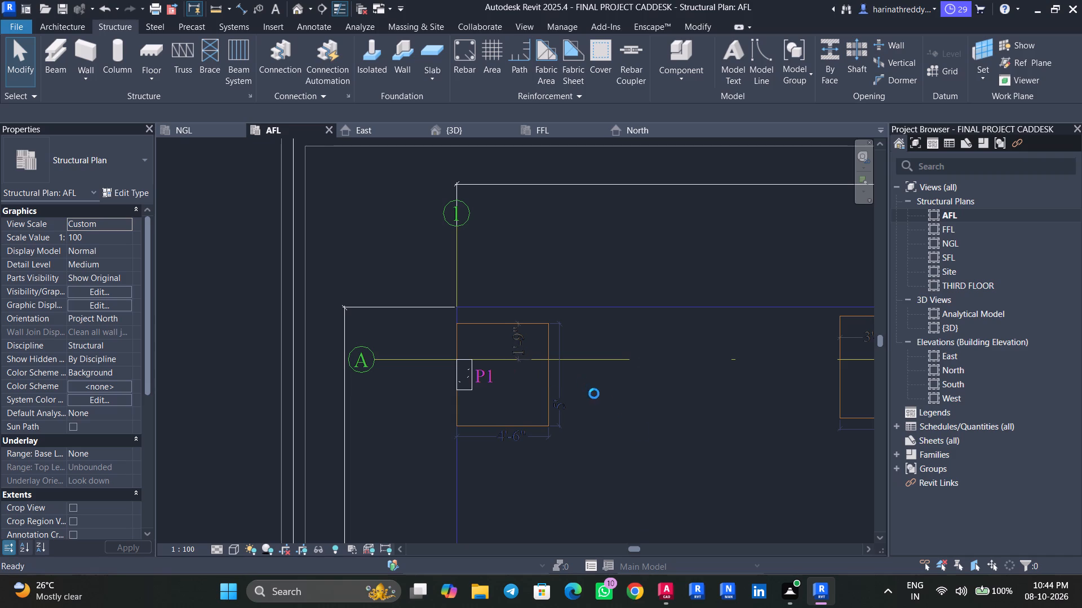
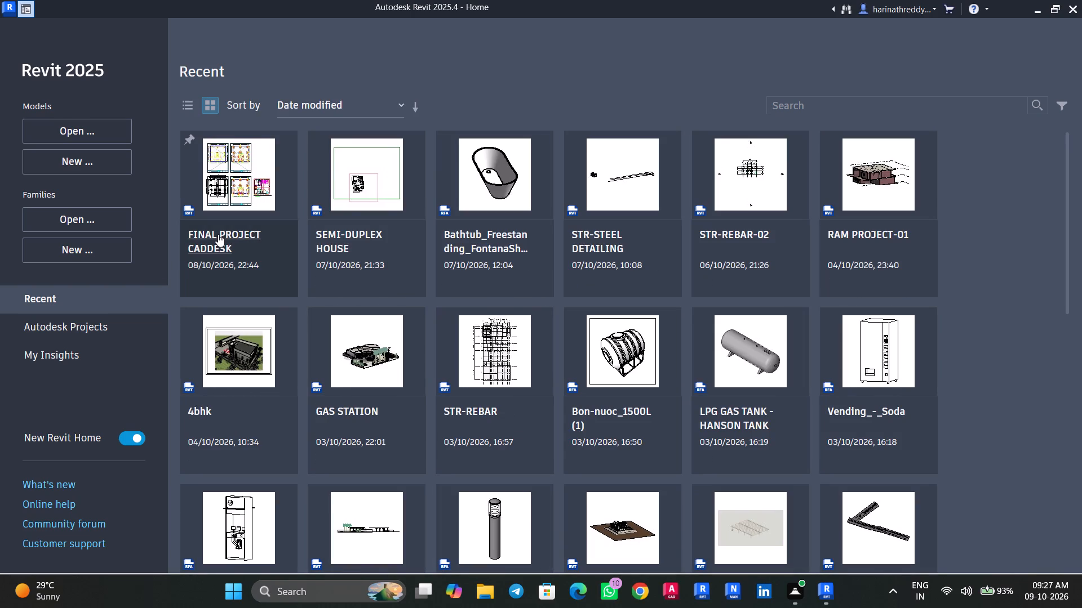
Open the FINAL PROJECT CADDESK project.
{"action": "left_click", "coordinate": [218, 234]}
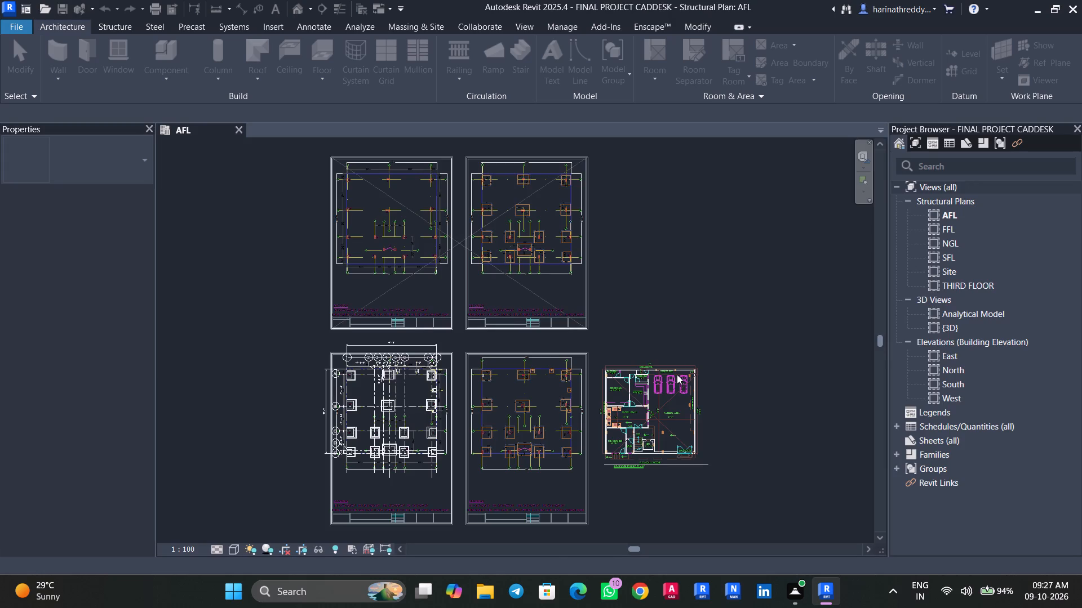
Examine the ground floor plan drawing and the footing outlines along grid A on the AFL plan.
{"action": "scroll", "coordinate": [626, 444], "scroll_direction": "up", "scroll_amount": 9}
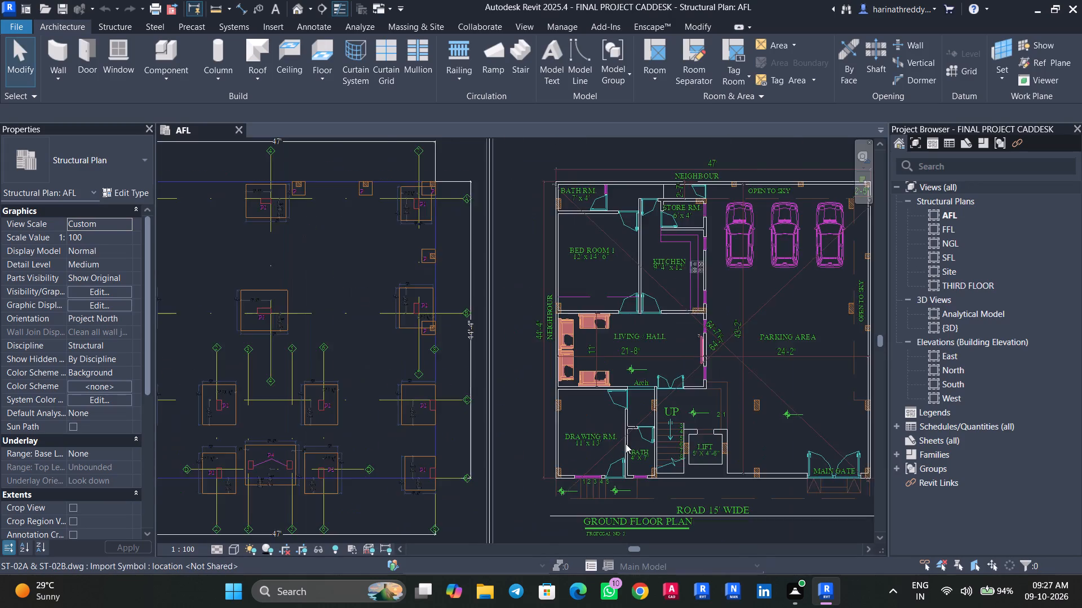
{"action": "scroll", "coordinate": [626, 444], "scroll_direction": "up", "scroll_amount": 4}
{"action": "middle_click_drag", "start_coordinate": [592, 394], "coordinate": [493, 467]}
{"action": "scroll", "coordinate": [514, 445], "scroll_direction": "down", "scroll_amount": 4}
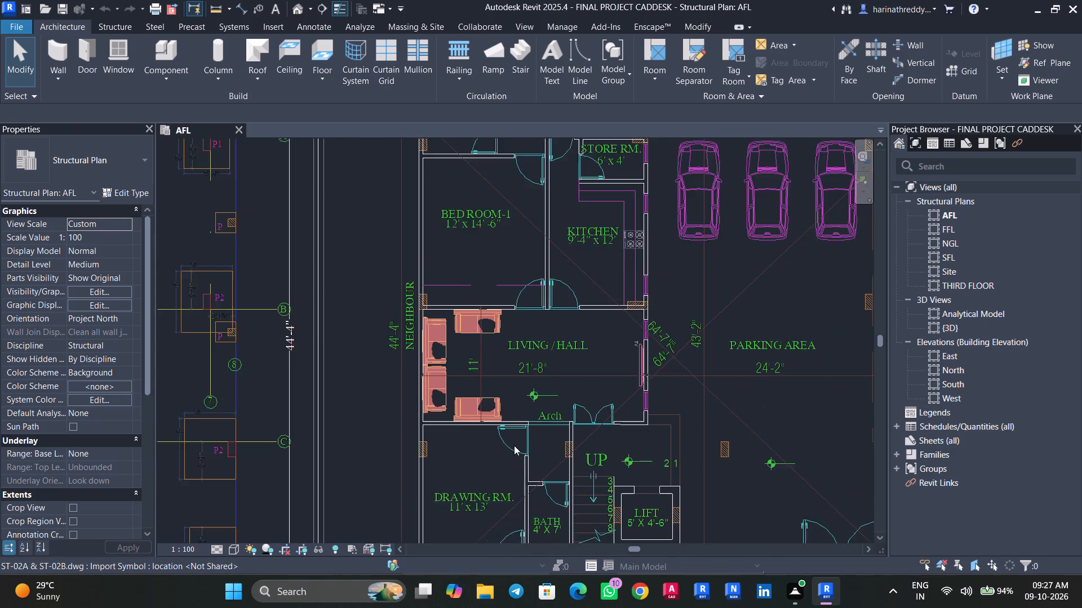
{"action": "scroll", "coordinate": [514, 445], "scroll_direction": "down", "scroll_amount": 2}
{"action": "middle_click_drag", "start_coordinate": [536, 433], "coordinate": [753, 439]}
{"action": "middle_click_drag", "start_coordinate": [553, 441], "coordinate": [719, 442]}
{"action": "scroll", "coordinate": [533, 323], "scroll_direction": "up", "scroll_amount": 8}
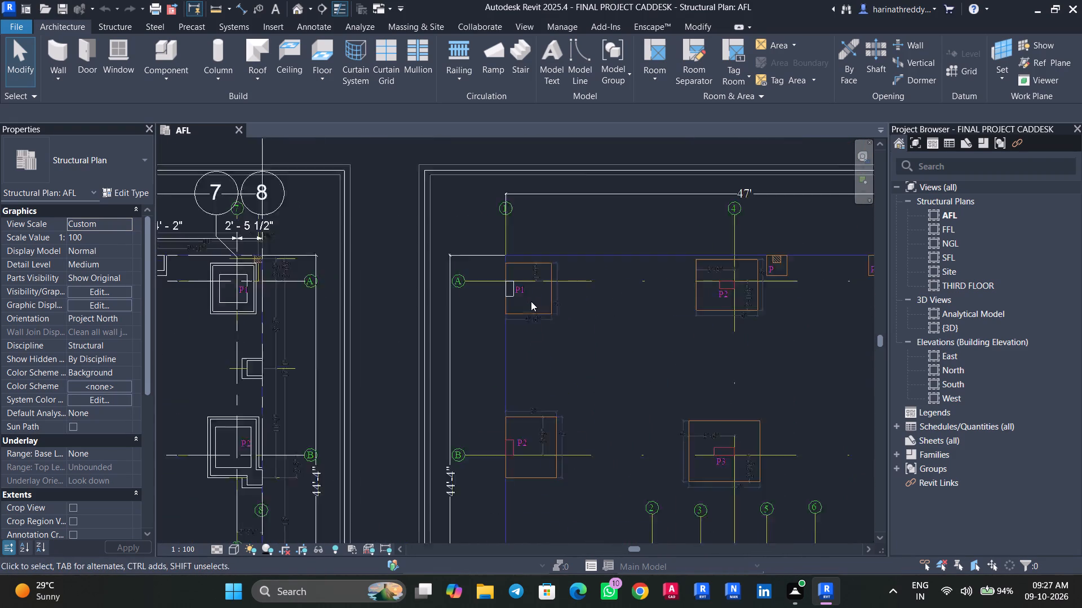
{"action": "scroll", "coordinate": [524, 305], "scroll_direction": "down", "scroll_amount": 1}
{"action": "scroll", "coordinate": [524, 305], "scroll_direction": "up", "scroll_amount": 3}
{"action": "scroll", "coordinate": [524, 305], "scroll_direction": "down", "scroll_amount": 1}
{"action": "scroll", "coordinate": [524, 305], "scroll_direction": "up", "scroll_amount": 2}
{"action": "scroll", "coordinate": [513, 308], "scroll_direction": "down", "scroll_amount": 1}
{"action": "scroll", "coordinate": [513, 308], "scroll_direction": "up", "scroll_amount": 1}
{"action": "middle_click_drag", "start_coordinate": [513, 308], "coordinate": [332, 387]}
{"action": "middle_click_drag", "start_coordinate": [550, 392], "coordinate": [382, 393]}
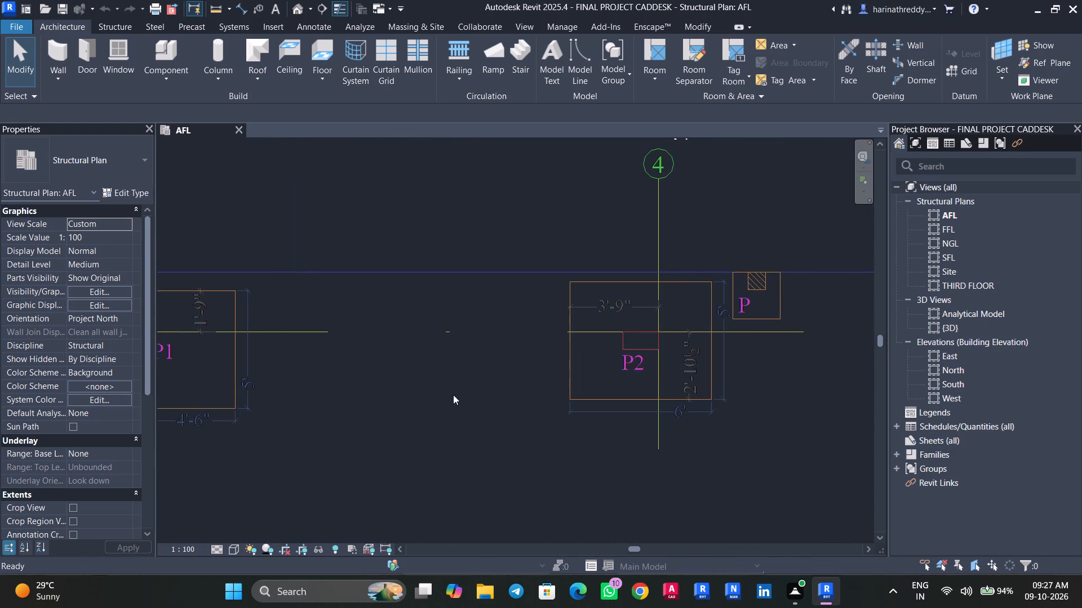
Place a type C concrete rectangular column within the P2 outline at grids A and 4, with its height set up to FFL.
{"action": "type", "text": "CL"}
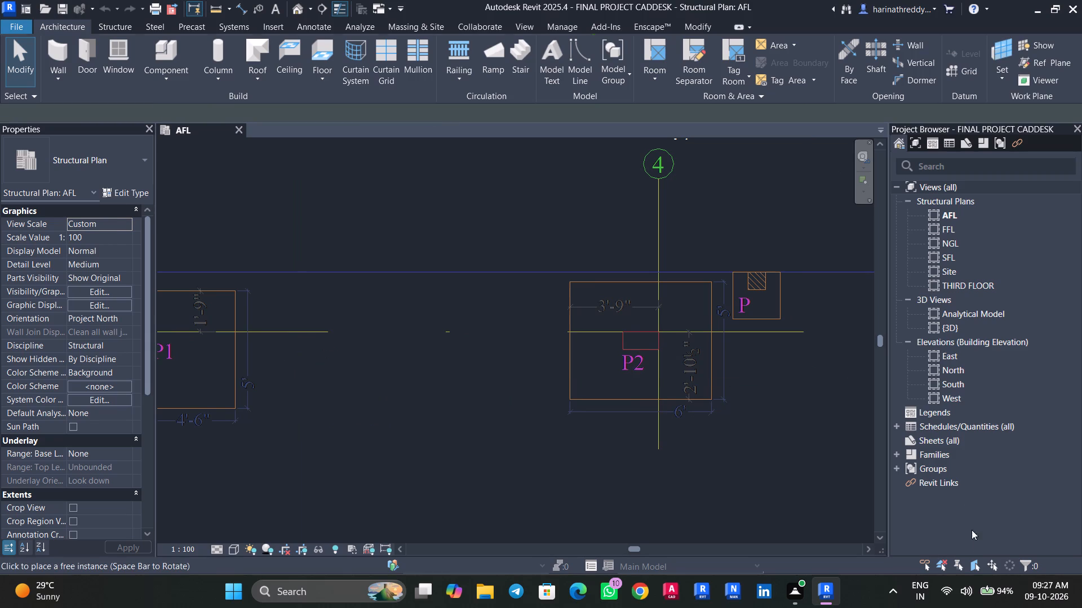
{"action": "left_click", "coordinate": [968, 598]}
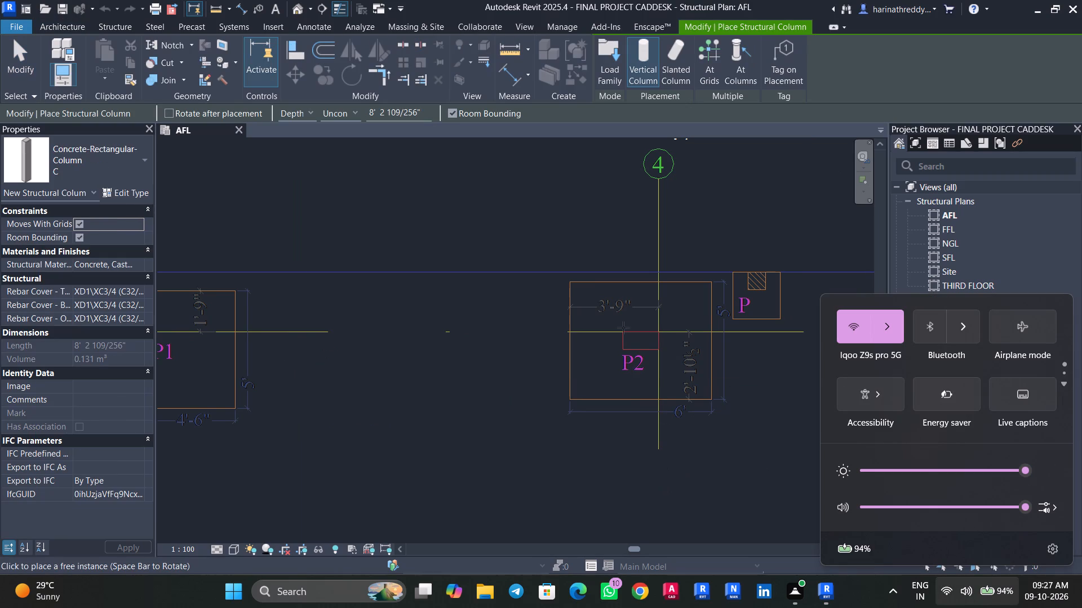
{"action": "key", "text": "Escape"}
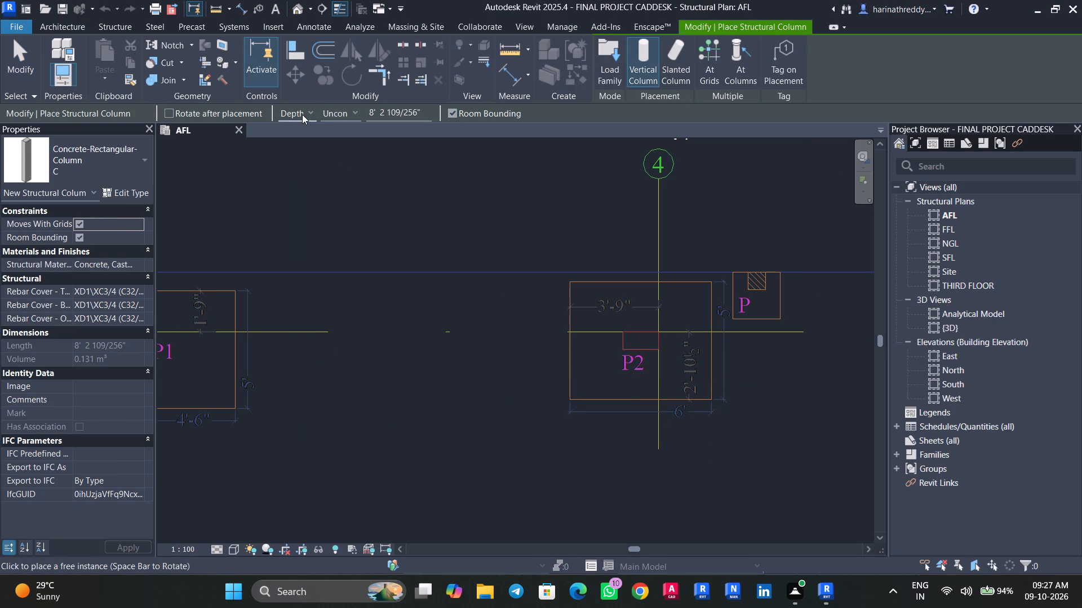
{"action": "left_click", "coordinate": [302, 114]}
{"action": "left_click", "coordinate": [291, 137]}
{"action": "left_click", "coordinate": [338, 112]}
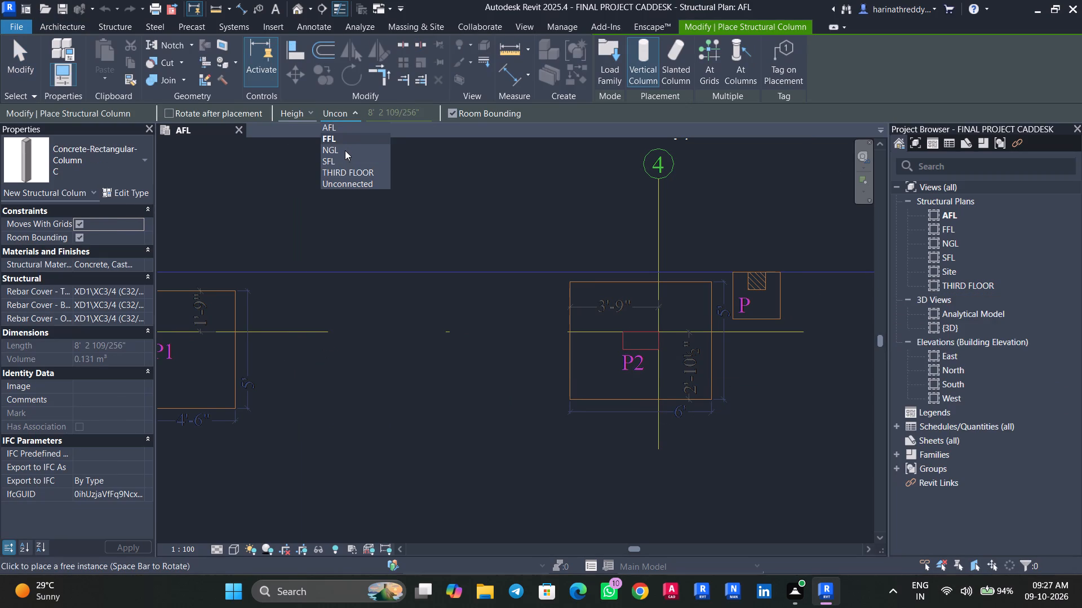
{"action": "left_click", "coordinate": [343, 129]}
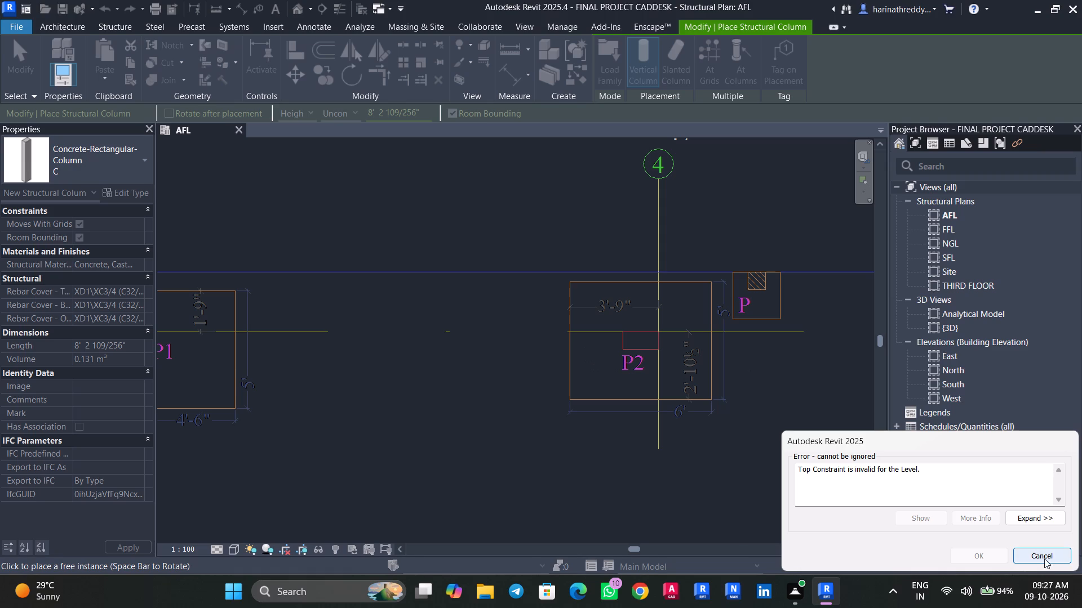
{"action": "left_click", "coordinate": [1044, 561]}
{"action": "left_click", "coordinate": [336, 112]}
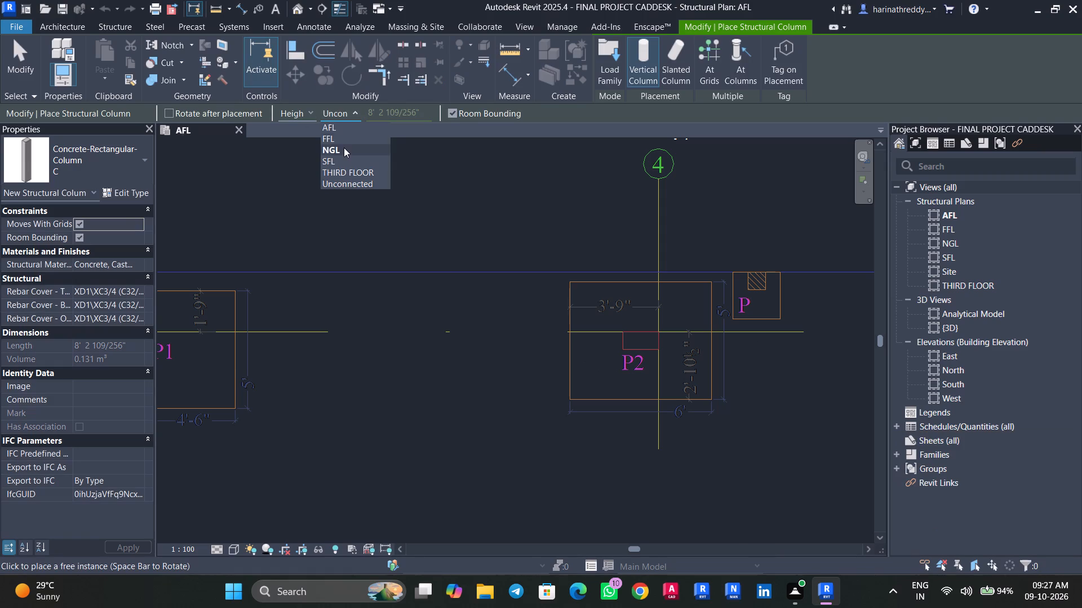
{"action": "left_click", "coordinate": [344, 139]}
{"action": "scroll", "coordinate": [648, 343], "scroll_direction": "down", "scroll_amount": 1}
{"action": "scroll", "coordinate": [648, 343], "scroll_direction": "up", "scroll_amount": 5}
{"action": "scroll", "coordinate": [642, 338], "scroll_direction": "down", "scroll_amount": 1}
{"action": "scroll", "coordinate": [642, 338], "scroll_direction": "up", "scroll_amount": 2}
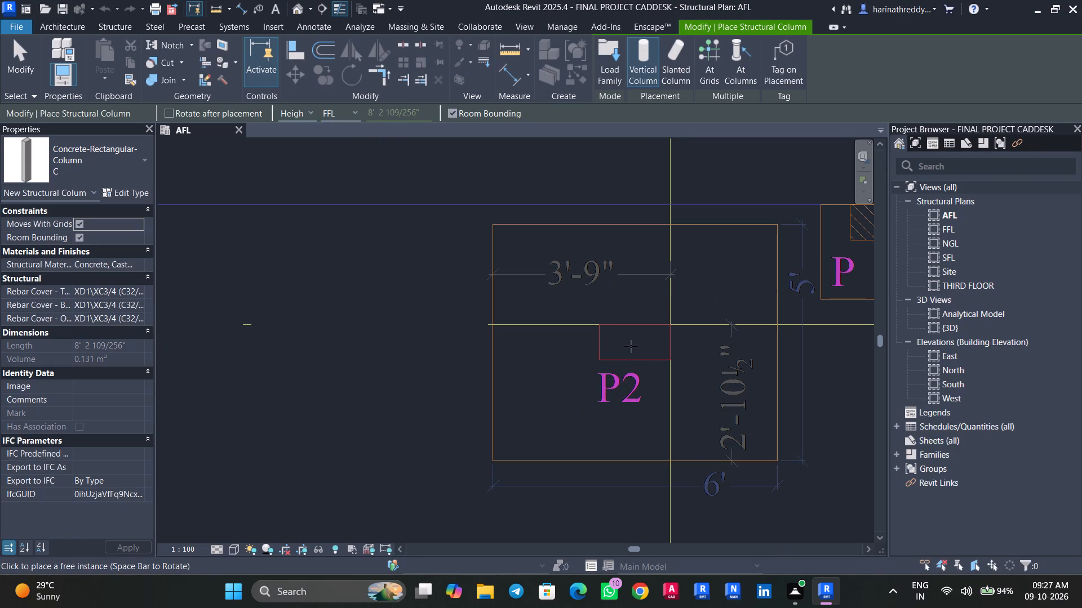
{"action": "left_click", "coordinate": [635, 343]}
{"action": "key", "text": "Escape"}
{"action": "key", "text": "Escape"}
{"action": "key", "text": "Escape"}
Change the new column at the P2 outline to type C2.
{"action": "scroll", "coordinate": [639, 343], "scroll_direction": "up", "scroll_amount": 2}
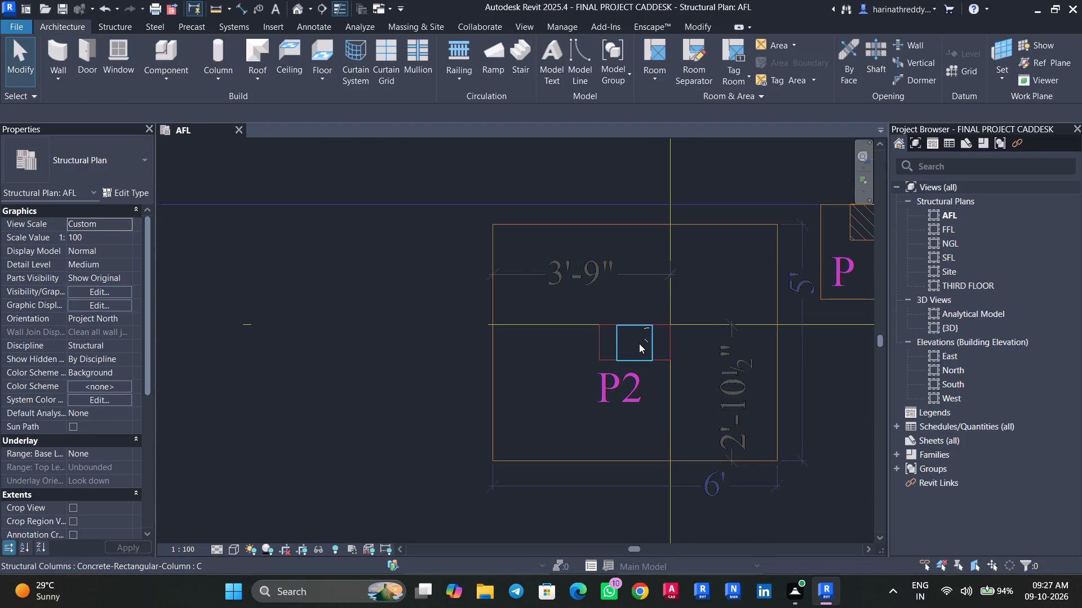
{"action": "left_click", "coordinate": [639, 343]}
{"action": "left_click", "coordinate": [87, 166]}
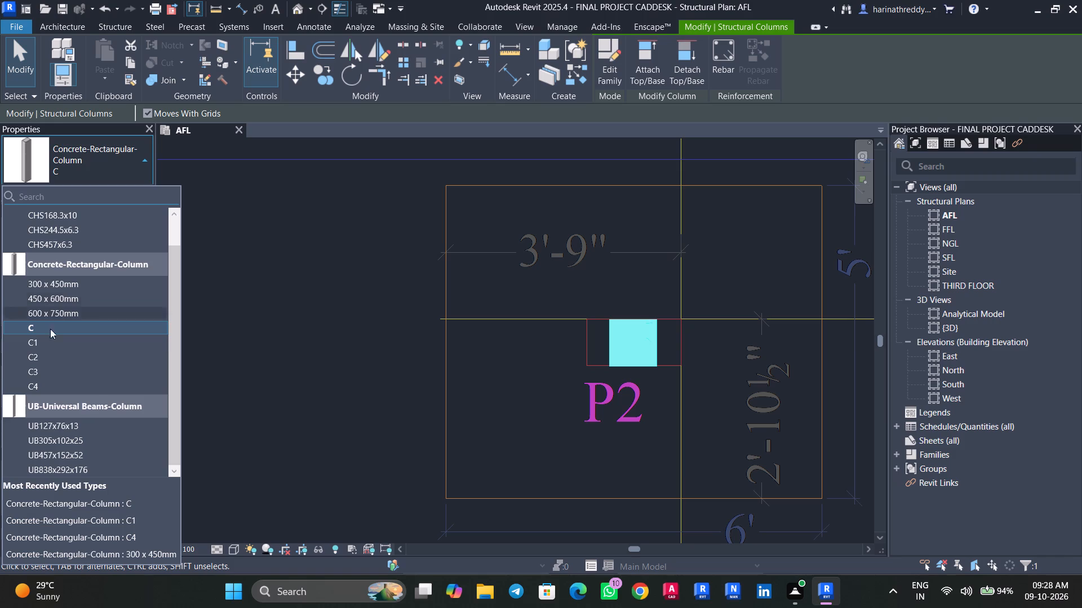
{"action": "left_click", "coordinate": [39, 346]}
{"action": "left_click", "coordinate": [105, 172]}
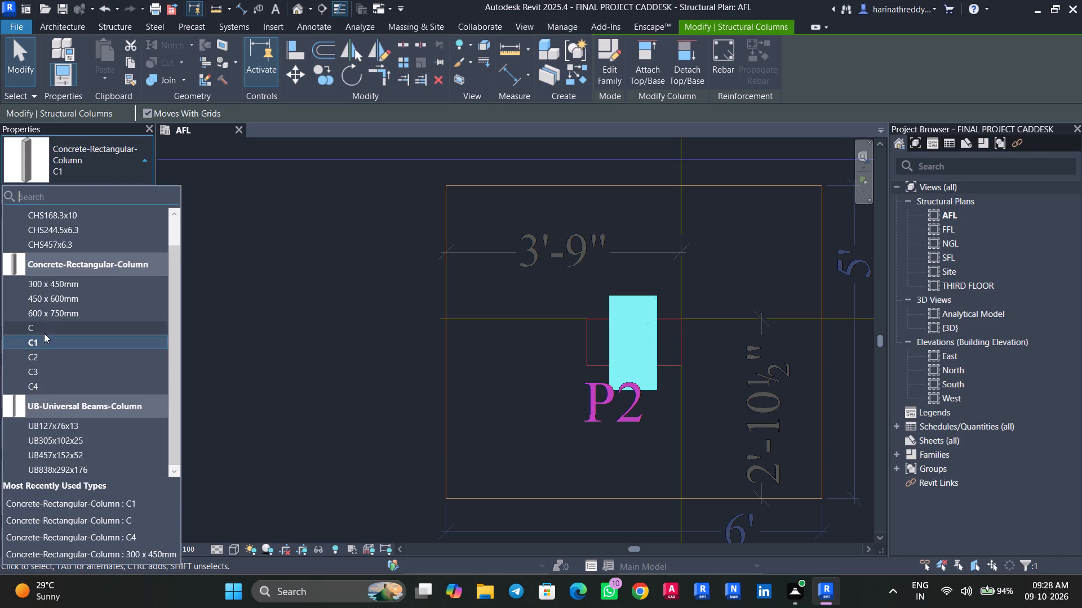
{"action": "left_click", "coordinate": [38, 361]}
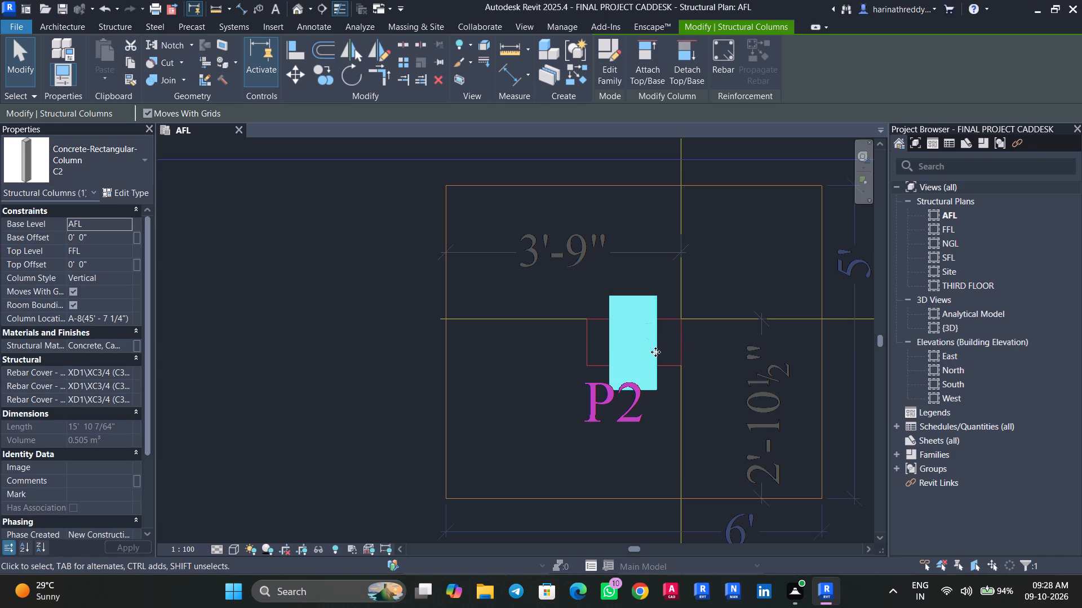
{"action": "scroll", "coordinate": [655, 352], "scroll_direction": "up", "scroll_amount": 2}
{"action": "scroll", "coordinate": [655, 352], "scroll_direction": "down", "scroll_amount": 2}
{"action": "scroll", "coordinate": [655, 352], "scroll_direction": "up", "scroll_amount": 1}
{"action": "key", "text": "Escape"}
{"action": "key", "text": "Escape"}
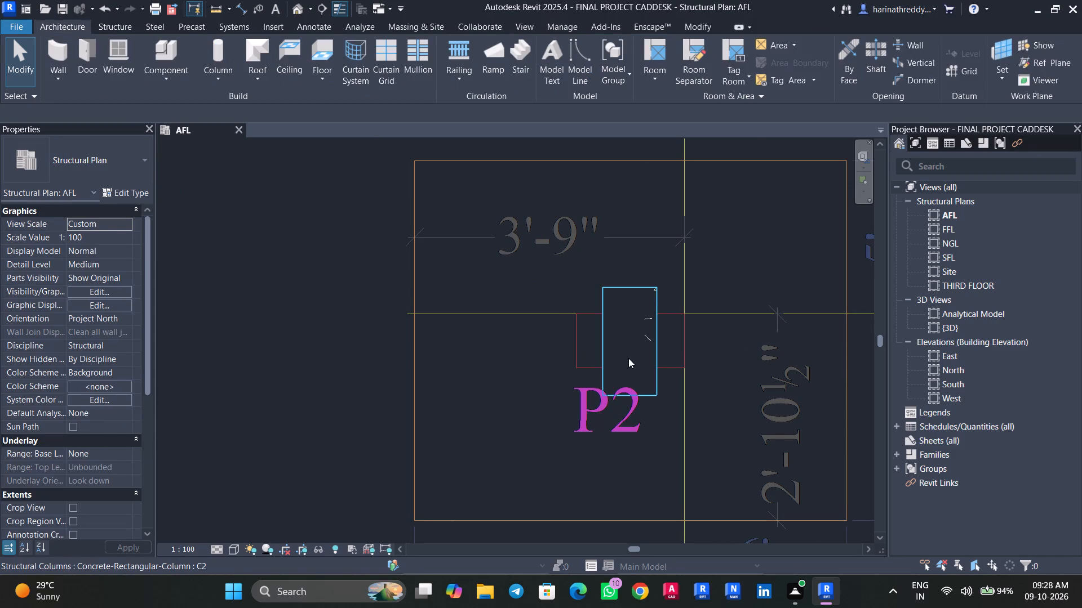
Rotate the C2 column 90 degrees so it lies lengthwise along grid A like the P2 outline.
{"action": "left_click", "coordinate": [628, 358]}
{"action": "key", "text": "space"}
{"action": "key", "text": "Escape"}
Align the C2 column's long upper edge with grid A and its short edge with grid 4.
{"action": "scroll", "coordinate": [615, 355], "scroll_direction": "up", "scroll_amount": 6}
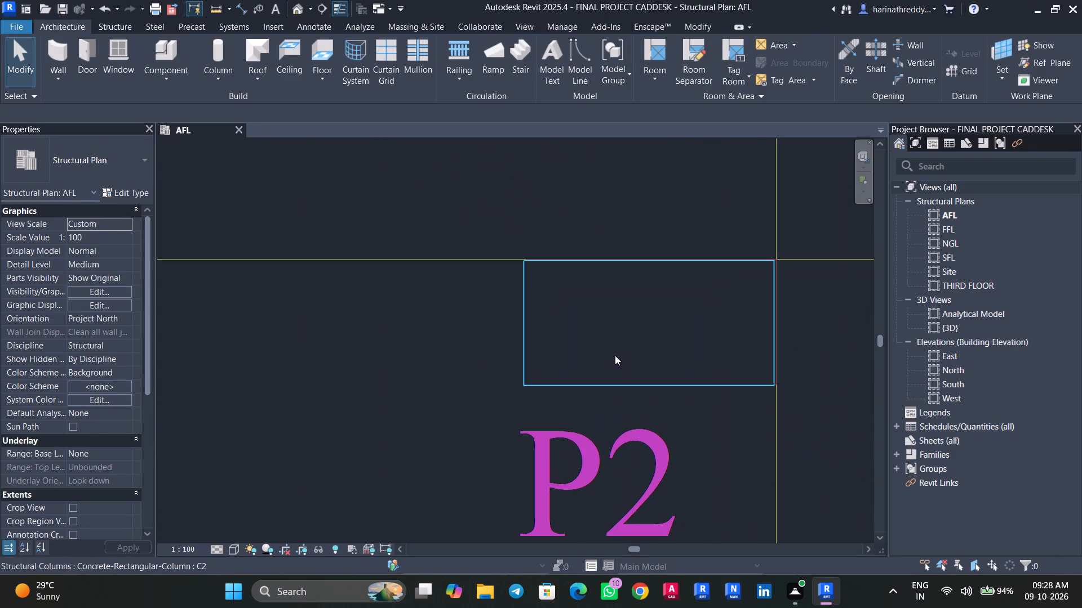
{"action": "left_click", "coordinate": [615, 355]}
{"action": "scroll", "coordinate": [612, 353], "scroll_direction": "up", "scroll_amount": 1}
{"action": "scroll", "coordinate": [612, 353], "scroll_direction": "down", "scroll_amount": 1}
{"action": "scroll", "coordinate": [612, 353], "scroll_direction": "up", "scroll_amount": 1}
{"action": "scroll", "coordinate": [612, 353], "scroll_direction": "down", "scroll_amount": 1}
{"action": "scroll", "coordinate": [612, 353], "scroll_direction": "up", "scroll_amount": 5}
{"action": "scroll", "coordinate": [560, 260], "scroll_direction": "down", "scroll_amount": 2}
{"action": "middle_click_drag", "start_coordinate": [555, 258], "coordinate": [522, 412]}
{"action": "scroll", "coordinate": [499, 355], "scroll_direction": "down", "scroll_amount": 1}
{"action": "scroll", "coordinate": [499, 355], "scroll_direction": "up", "scroll_amount": 6}
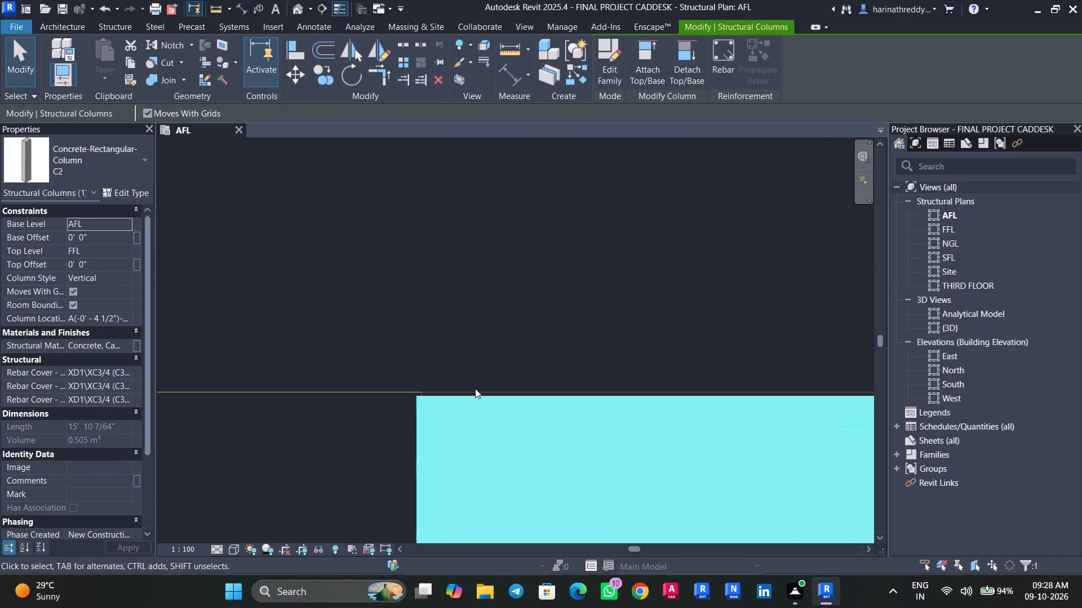
{"action": "scroll", "coordinate": [475, 388], "scroll_direction": "up", "scroll_amount": 2}
{"action": "scroll", "coordinate": [475, 394], "scroll_direction": "down", "scroll_amount": 1}
{"action": "scroll", "coordinate": [475, 394], "scroll_direction": "up", "scroll_amount": 2}
{"action": "scroll", "coordinate": [429, 412], "scroll_direction": "down", "scroll_amount": 1}
{"action": "scroll", "coordinate": [429, 412], "scroll_direction": "up", "scroll_amount": 2}
{"action": "key", "text": "Escape"}
{"action": "key", "text": "Escape"}
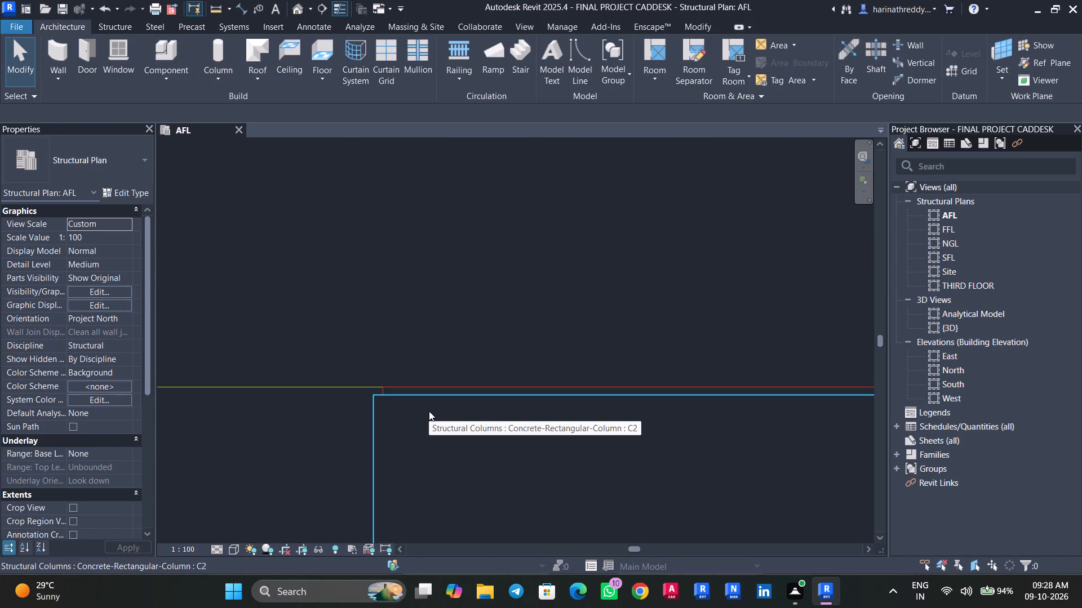
{"action": "type", "text": "AL"}
{"action": "left_click", "coordinate": [434, 382]}
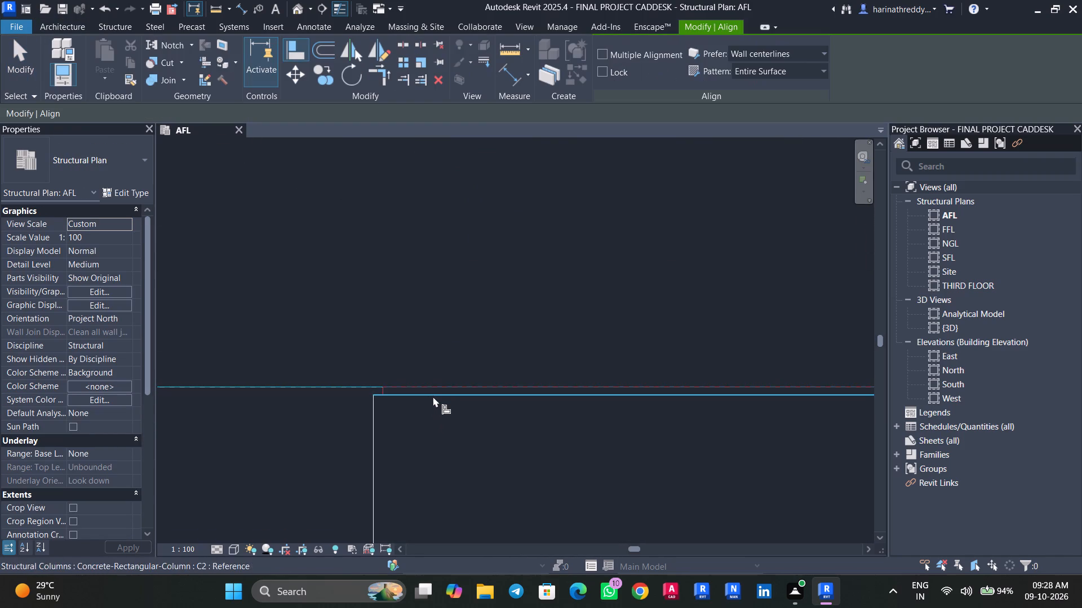
{"action": "left_click", "coordinate": [433, 396]}
{"action": "scroll", "coordinate": [383, 413], "scroll_direction": "down", "scroll_amount": 3}
{"action": "scroll", "coordinate": [383, 413], "scroll_direction": "up", "scroll_amount": 2}
{"action": "scroll", "coordinate": [383, 413], "scroll_direction": "down", "scroll_amount": 2}
{"action": "scroll", "coordinate": [383, 413], "scroll_direction": "up", "scroll_amount": 1}
{"action": "scroll", "coordinate": [383, 413], "scroll_direction": "down", "scroll_amount": 1}
{"action": "middle_click_drag", "start_coordinate": [644, 446], "coordinate": [208, 406]}
{"action": "middle_click_drag", "start_coordinate": [545, 436], "coordinate": [480, 441]}
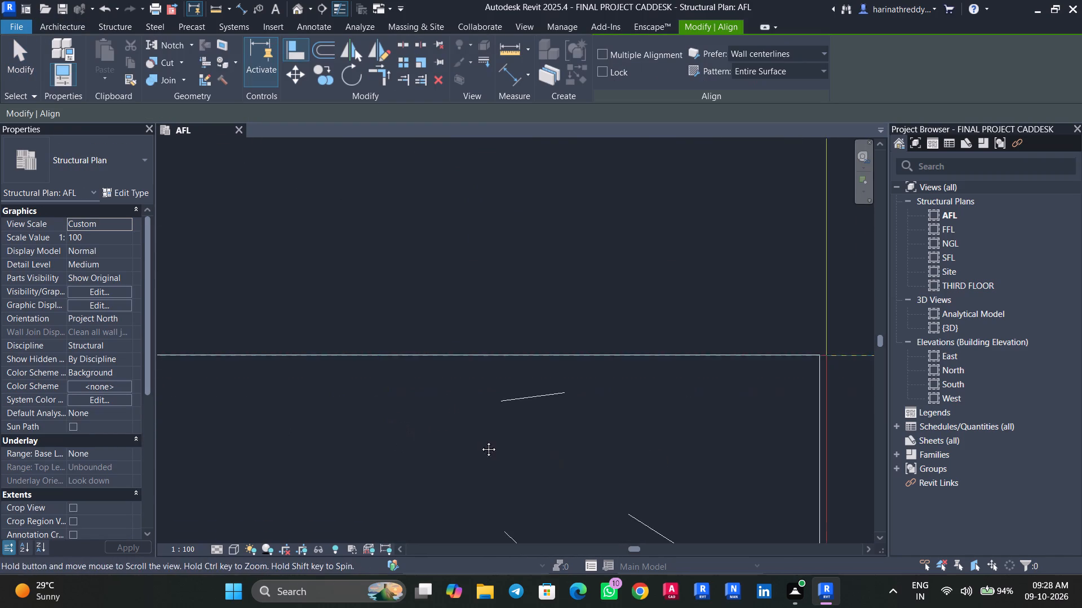
{"action": "middle_click_drag", "start_coordinate": [480, 441], "coordinate": [353, 434]}
{"action": "scroll", "coordinate": [617, 426], "scroll_direction": "up", "scroll_amount": 7}
{"action": "left_click", "coordinate": [638, 412]}
{"action": "left_click", "coordinate": [614, 414]}
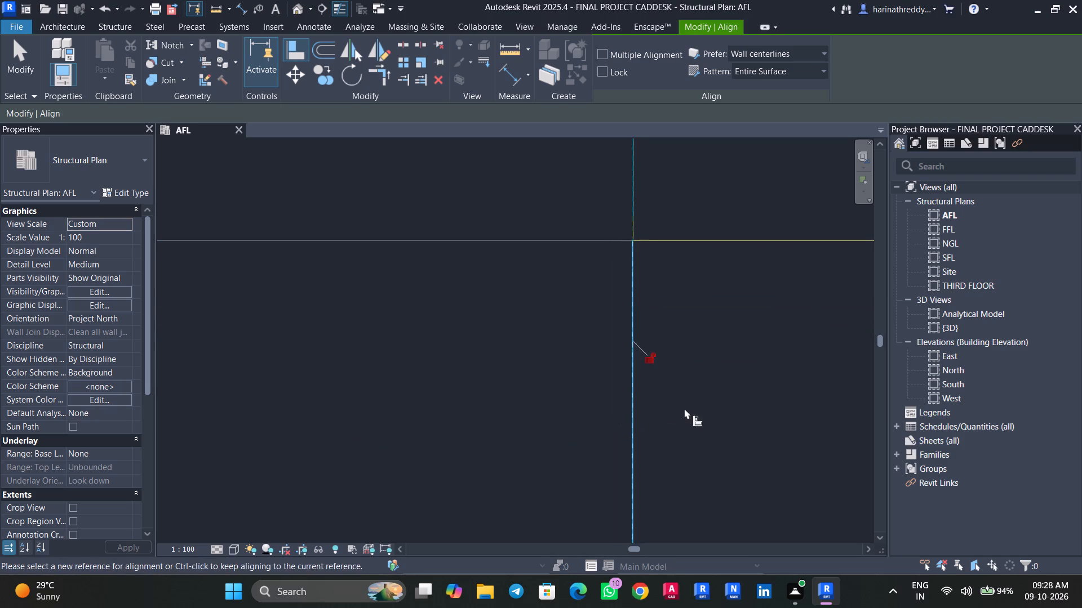
{"action": "key", "text": "Escape"}
{"action": "key", "text": "Escape"}
{"action": "key", "text": "Escape"}
Set the base offset of the C2 column at grids A and 4 to 1' 6".
{"action": "left_click", "coordinate": [515, 410]}
{"action": "scroll", "coordinate": [515, 410], "scroll_direction": "down", "scroll_amount": 11}
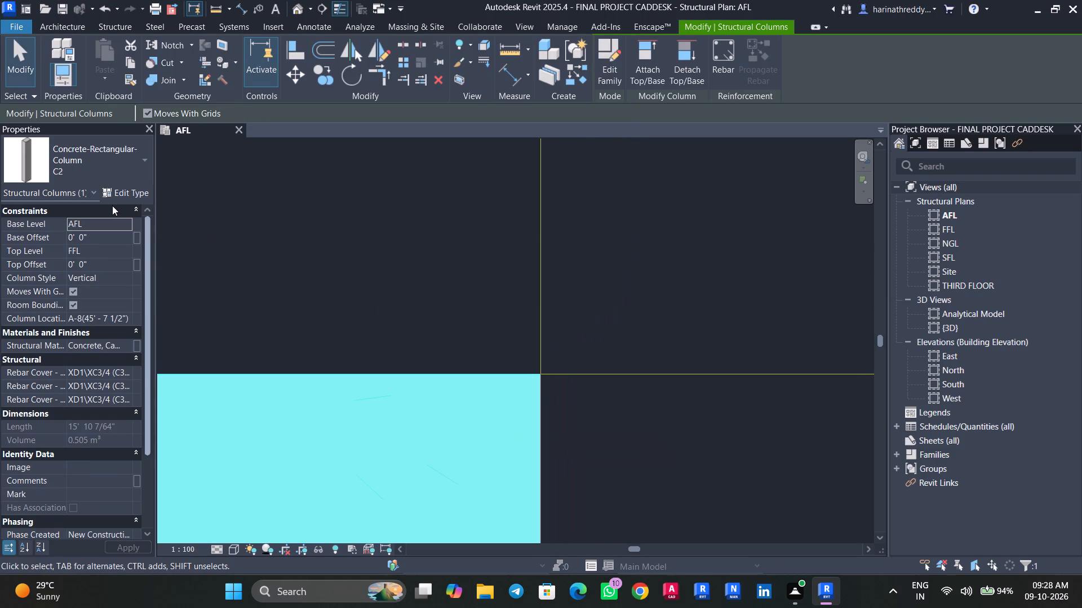
{"action": "left_click", "coordinate": [101, 242]}
{"action": "key", "text": "End"}
{"action": "key", "text": "apostrophe"}
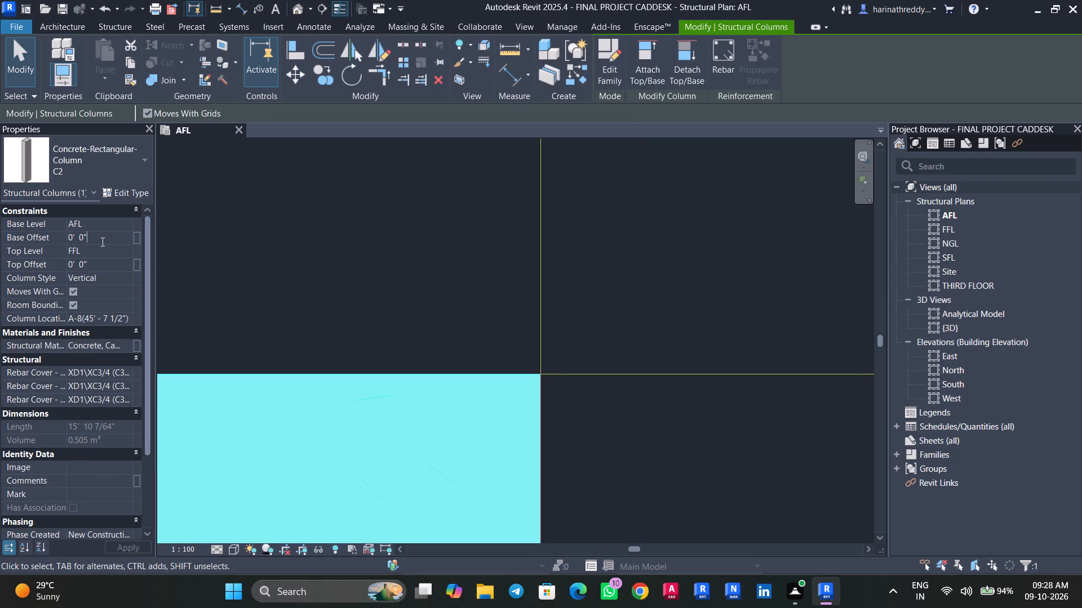
{"action": "key", "text": "Right"}
{"action": "key", "text": "shift+quotedbl"}
{"action": "key", "text": "Return"}
{"action": "left_click_drag", "start_coordinate": [101, 241], "coordinate": [15, 241]}
{"action": "key", "text": "End"}
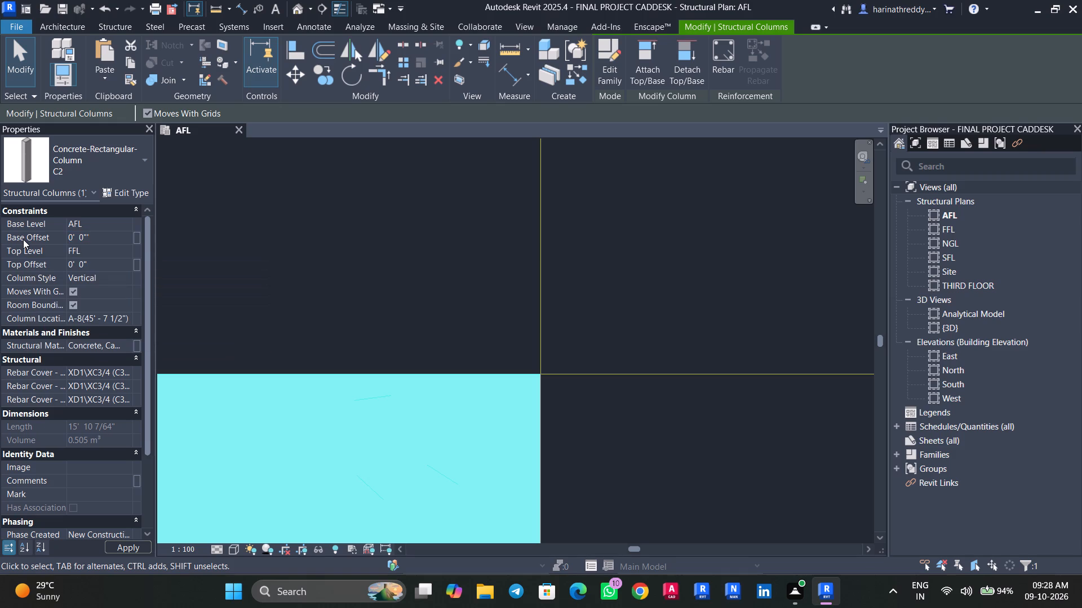
{"action": "left_click_drag", "start_coordinate": [114, 232], "coordinate": [102, 232]}
{"action": "triple_click", "coordinate": [99, 233]}
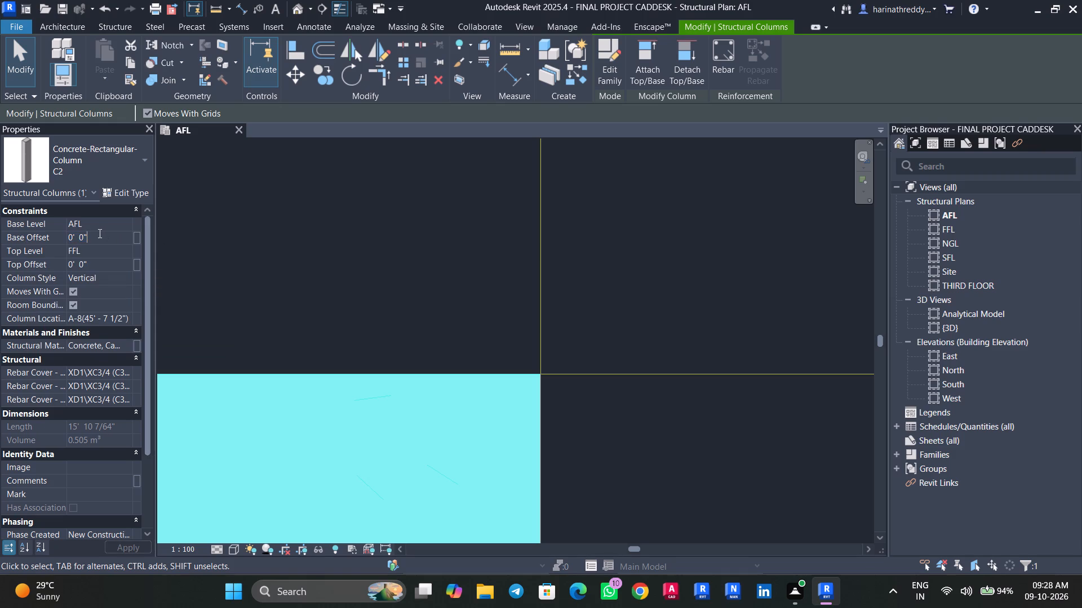
{"action": "left_click_drag", "start_coordinate": [99, 233], "coordinate": [13, 233]}
{"action": "key", "text": "1"}
{"action": "type", "text": "'6\""}
{"action": "key", "text": "Return"}
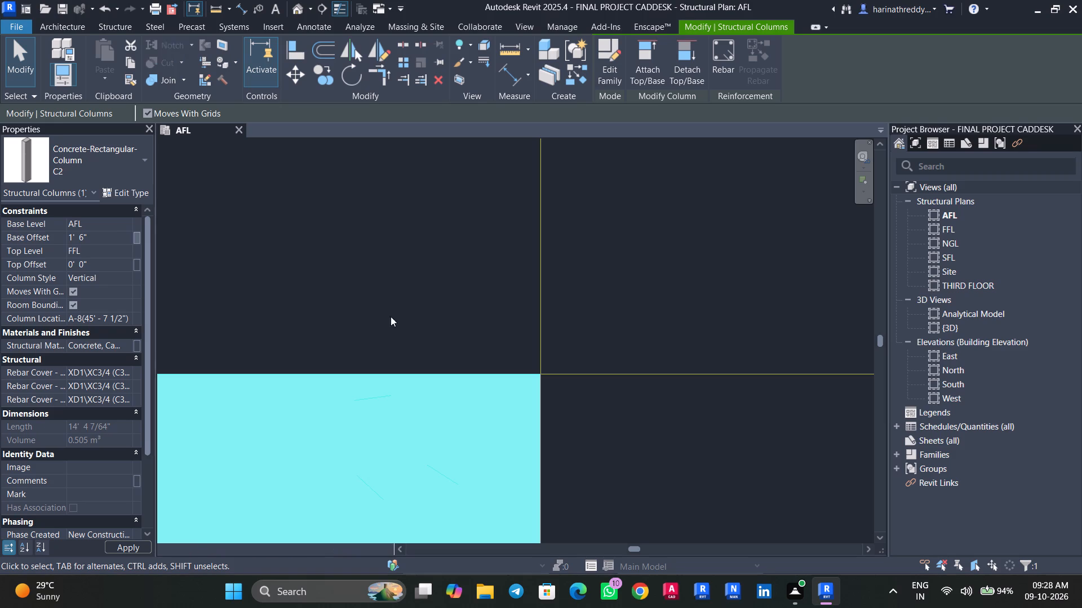
{"action": "scroll", "coordinate": [410, 323], "scroll_direction": "down", "scroll_amount": 7}
{"action": "scroll", "coordinate": [412, 320], "scroll_direction": "up", "scroll_amount": 1}
{"action": "scroll", "coordinate": [412, 320], "scroll_direction": "down", "scroll_amount": 3}
{"action": "key", "text": "Escape"}
{"action": "key", "text": "Escape"}
Check the type and constraints of the existing P1 column at grids A and 1.
{"action": "scroll", "coordinate": [312, 356], "scroll_direction": "down", "scroll_amount": 1}
{"action": "scroll", "coordinate": [312, 356], "scroll_direction": "up", "scroll_amount": 1}
{"action": "scroll", "coordinate": [312, 355], "scroll_direction": "down", "scroll_amount": 1}
{"action": "scroll", "coordinate": [312, 355], "scroll_direction": "up", "scroll_amount": 1}
{"action": "scroll", "coordinate": [312, 355], "scroll_direction": "down", "scroll_amount": 3}
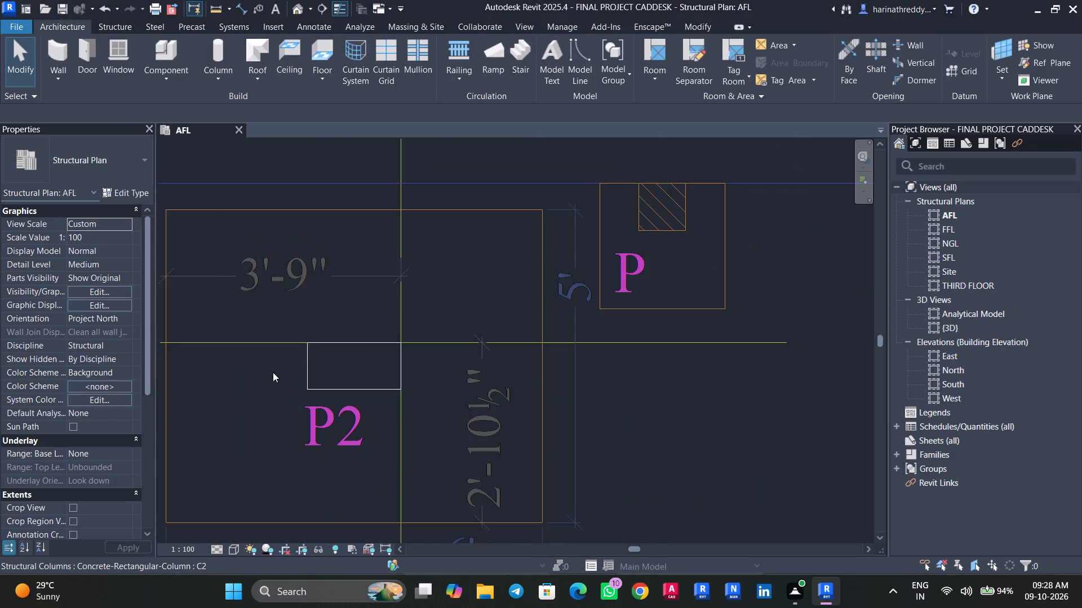
{"action": "middle_click_drag", "start_coordinate": [277, 377], "coordinate": [456, 377]}
{"action": "middle_click_drag", "start_coordinate": [380, 376], "coordinate": [552, 341]}
{"action": "scroll", "coordinate": [384, 338], "scroll_direction": "down", "scroll_amount": 6}
{"action": "scroll", "coordinate": [385, 338], "scroll_direction": "up", "scroll_amount": 1}
{"action": "middle_click_drag", "start_coordinate": [338, 345], "coordinate": [549, 344]}
{"action": "middle_click_drag", "start_coordinate": [356, 347], "coordinate": [612, 348]}
{"action": "left_click", "coordinate": [347, 351]}
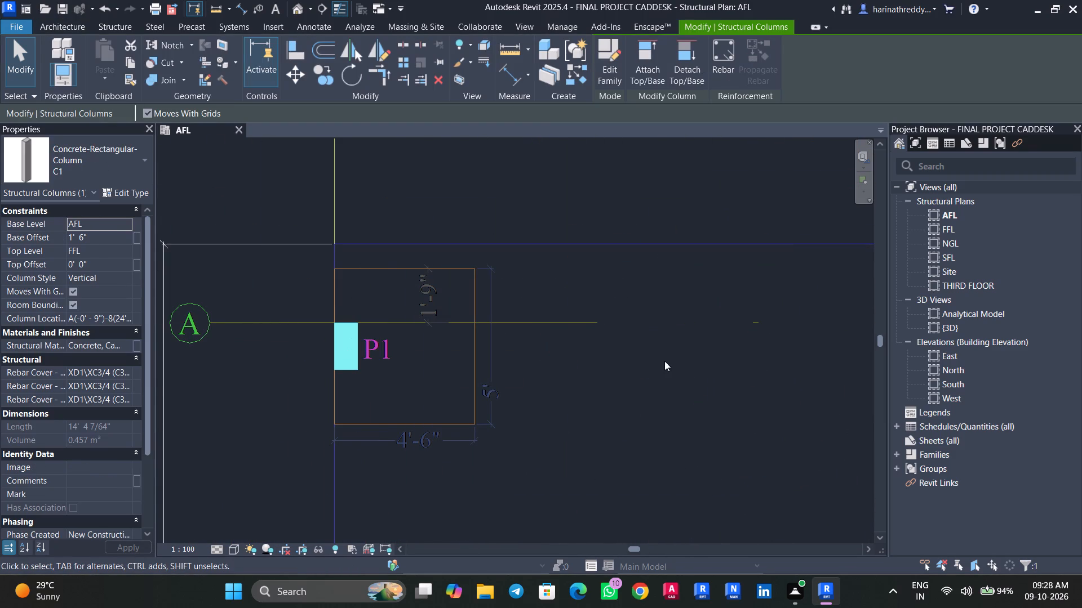
{"action": "key", "text": "Escape"}
{"action": "key", "text": "Escape"}
Place a C1 structural column up to FFL inside the P1 outline at grids A and 7.
{"action": "middle_click_drag", "start_coordinate": [739, 402], "coordinate": [509, 401]}
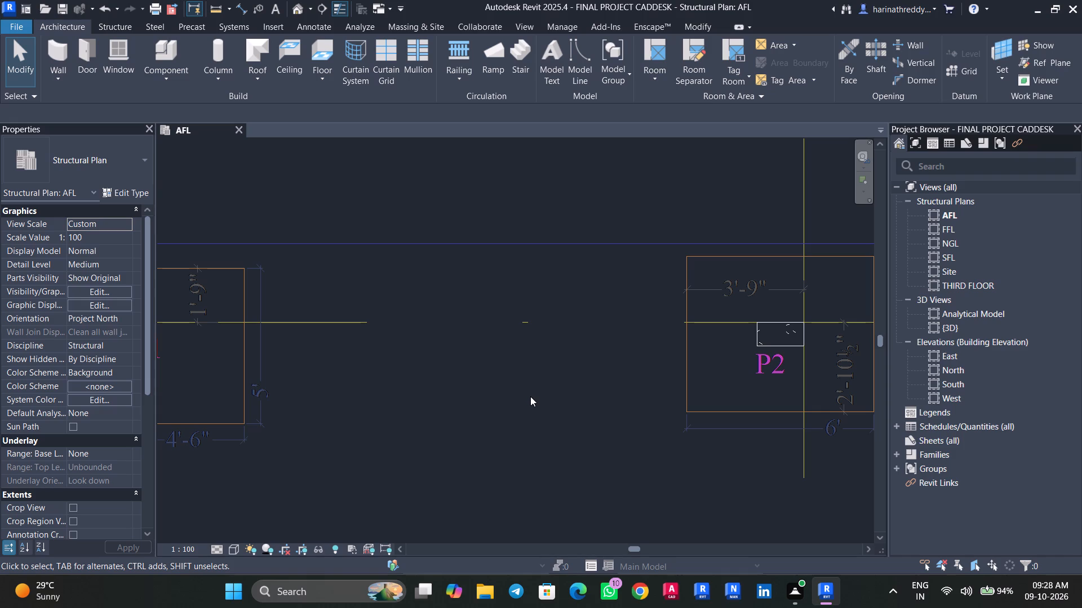
{"action": "middle_click_drag", "start_coordinate": [638, 401], "coordinate": [391, 381]}
{"action": "middle_click_drag", "start_coordinate": [673, 431], "coordinate": [458, 435]}
{"action": "middle_click_drag", "start_coordinate": [592, 352], "coordinate": [418, 430]}
{"action": "middle_click_drag", "start_coordinate": [602, 424], "coordinate": [530, 422]}
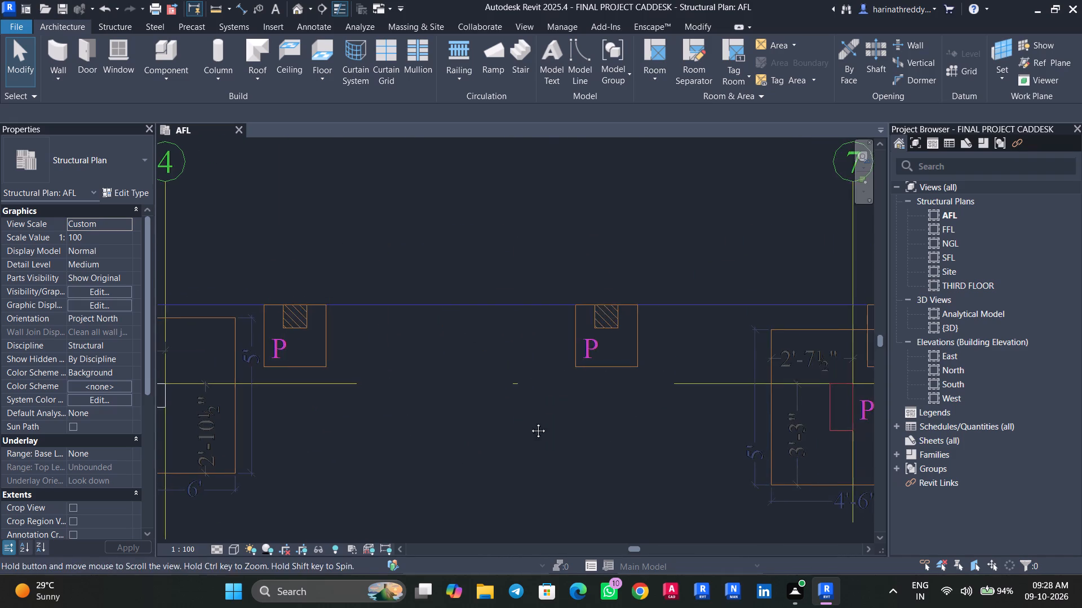
{"action": "middle_click_drag", "start_coordinate": [530, 422], "coordinate": [400, 415]}
{"action": "middle_click_drag", "start_coordinate": [618, 442], "coordinate": [558, 436]}
{"action": "scroll", "coordinate": [614, 418], "scroll_direction": "up", "scroll_amount": 3}
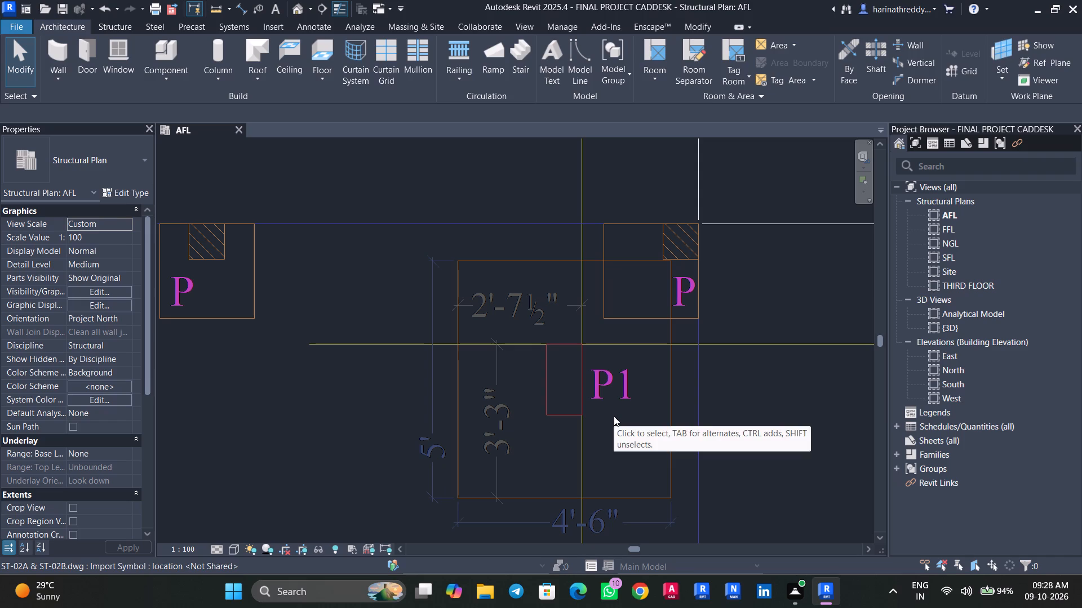
{"action": "type", "text": "CL"}
{"action": "left_click", "coordinate": [106, 158]}
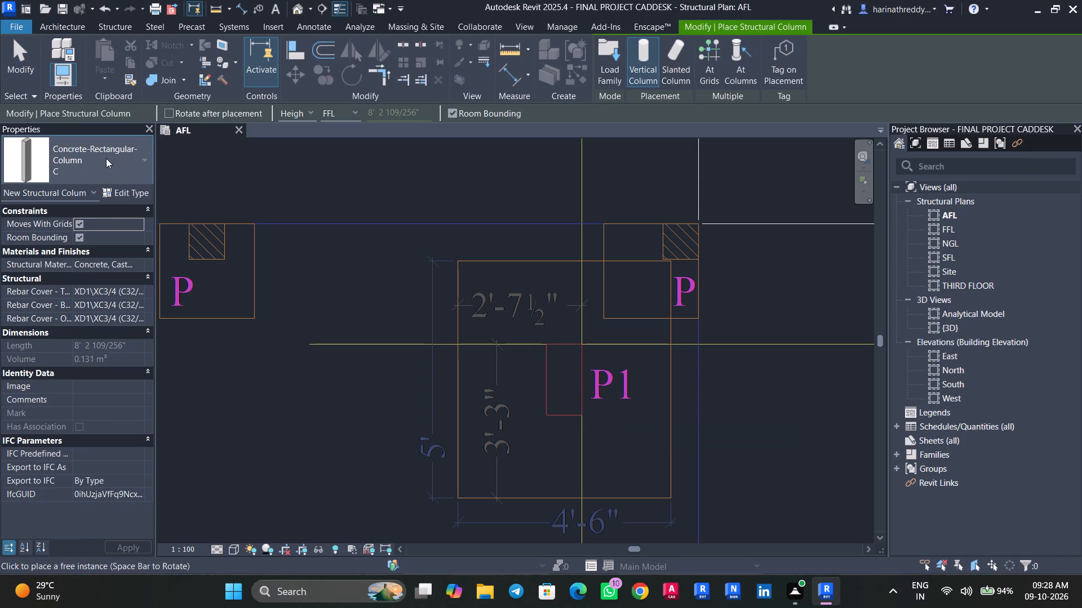
{"action": "left_click", "coordinate": [48, 311]}
{"action": "scroll", "coordinate": [567, 394], "scroll_direction": "up", "scroll_amount": 2}
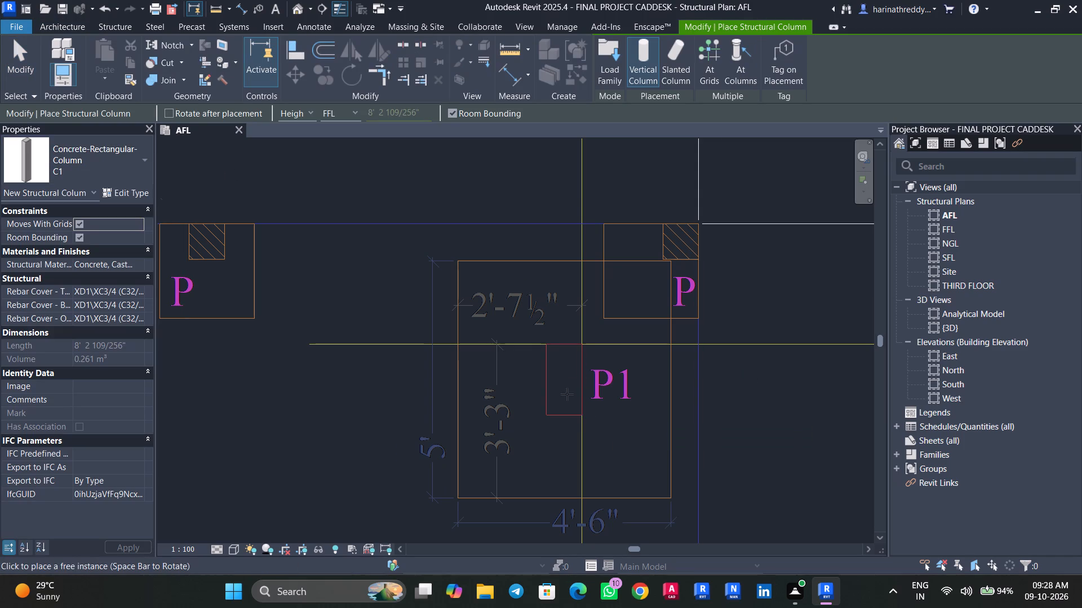
{"action": "scroll", "coordinate": [567, 394], "scroll_direction": "up", "scroll_amount": 3}
{"action": "left_click", "coordinate": [566, 374]}
{"action": "key", "text": "Escape"}
{"action": "key", "text": "Escape"}
{"action": "key", "text": "Escape"}
{"action": "key", "text": "Escape"}
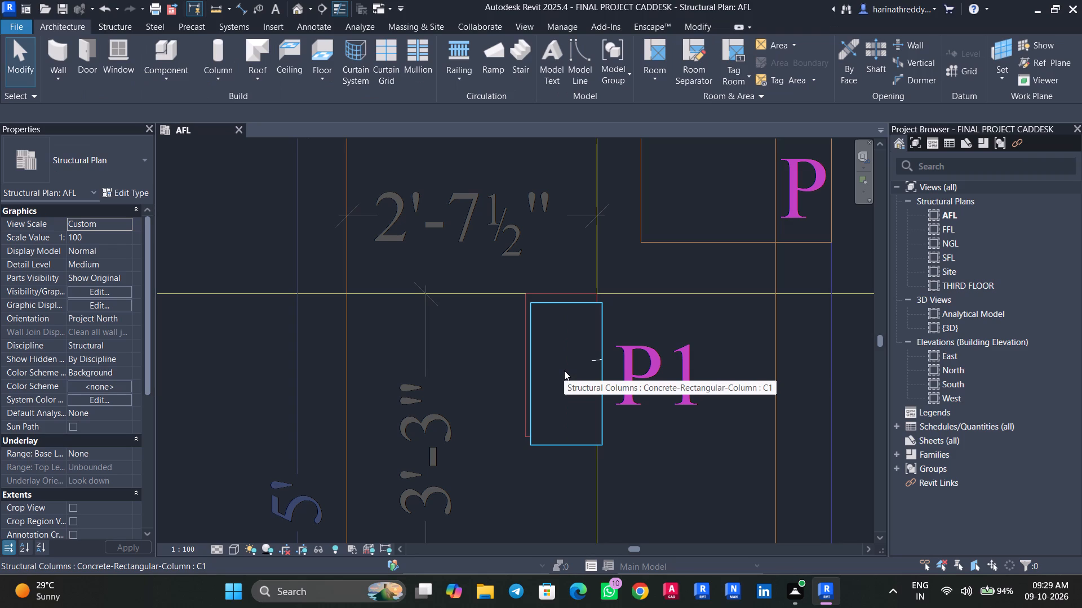
Align the C1 column's short upper edge with grid A and its long edge with the P1 outline's edge at grid 7.
{"action": "type", "text": "AL"}
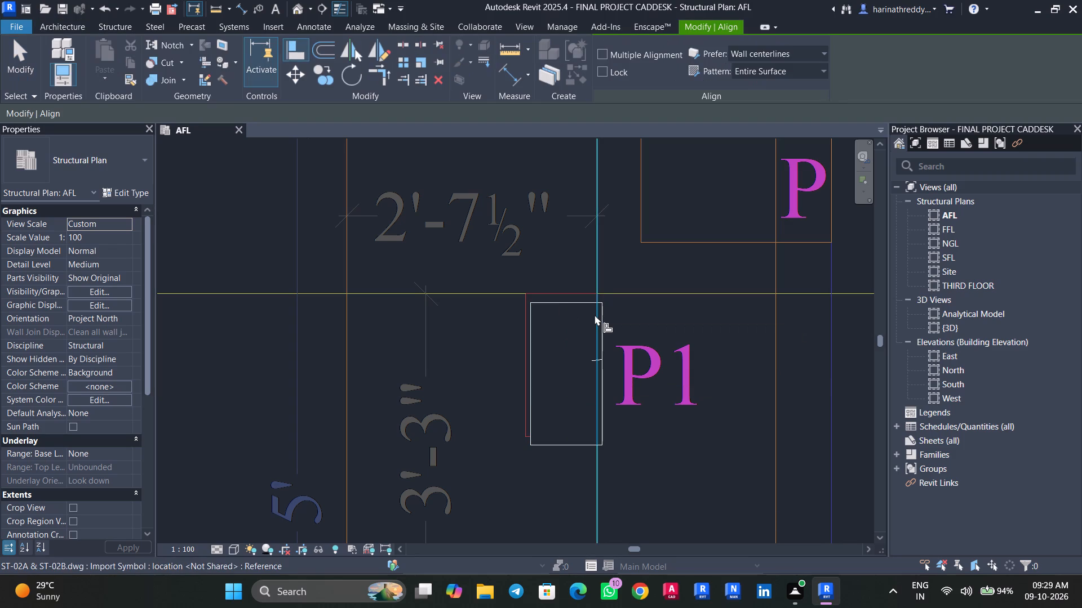
{"action": "left_click", "coordinate": [546, 294]}
{"action": "left_click", "coordinate": [549, 299]}
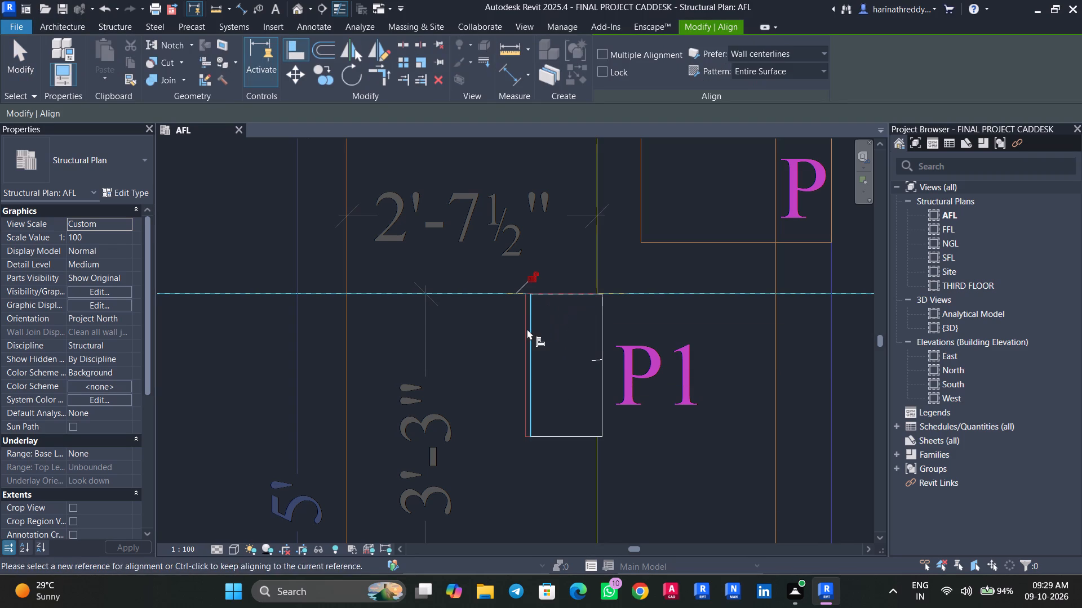
{"action": "left_click", "coordinate": [525, 325]}
{"action": "left_click", "coordinate": [527, 328]}
{"action": "scroll", "coordinate": [522, 329], "scroll_direction": "up", "scroll_amount": 2}
{"action": "scroll", "coordinate": [524, 329], "scroll_direction": "down", "scroll_amount": 1}
{"action": "scroll", "coordinate": [524, 329], "scroll_direction": "up", "scroll_amount": 5}
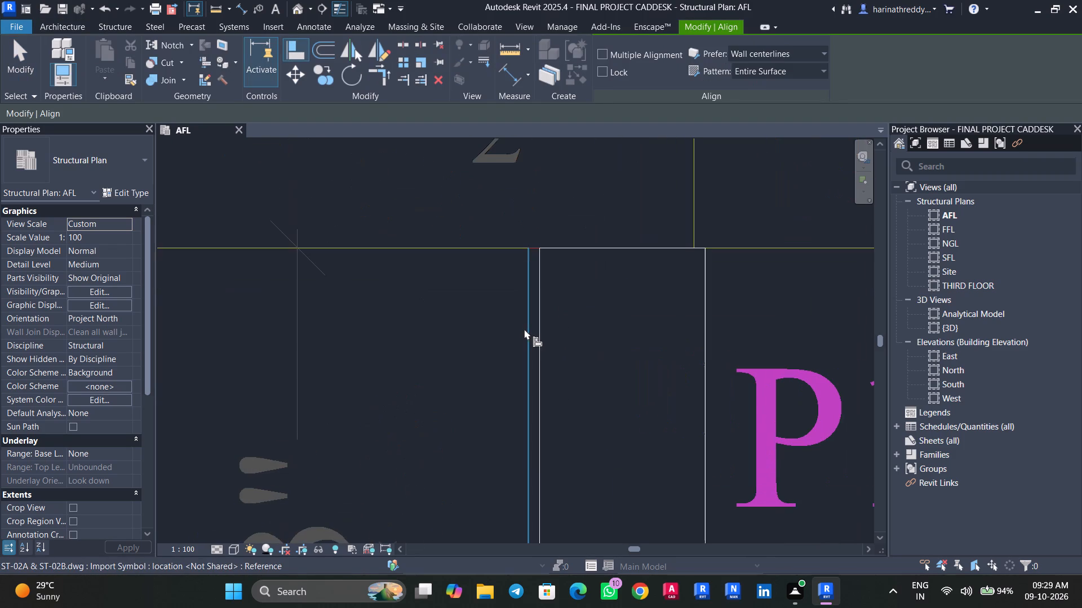
{"action": "left_click", "coordinate": [528, 325]}
{"action": "left_click", "coordinate": [538, 332]}
{"action": "key", "text": "Escape"}
{"action": "key", "text": "Escape"}
{"action": "key", "text": "Escape"}
Set the base offset of the C1 column at grids A and 7 to 1' 6".
{"action": "scroll", "coordinate": [536, 329], "scroll_direction": "down", "scroll_amount": 2}
{"action": "scroll", "coordinate": [536, 329], "scroll_direction": "up", "scroll_amount": 1}
{"action": "scroll", "coordinate": [536, 329], "scroll_direction": "down", "scroll_amount": 1}
{"action": "scroll", "coordinate": [536, 329], "scroll_direction": "up", "scroll_amount": 1}
{"action": "scroll", "coordinate": [536, 329], "scroll_direction": "down", "scroll_amount": 1}
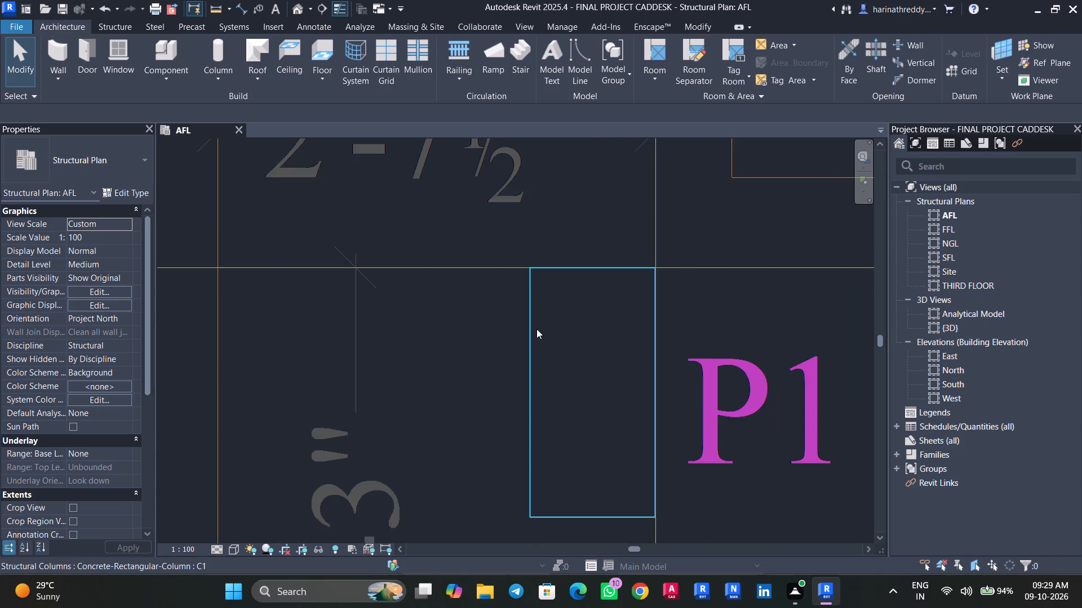
{"action": "scroll", "coordinate": [536, 329], "scroll_direction": "down", "scroll_amount": 1}
{"action": "scroll", "coordinate": [536, 329], "scroll_direction": "up", "scroll_amount": 1}
{"action": "scroll", "coordinate": [536, 329], "scroll_direction": "down", "scroll_amount": 2}
{"action": "left_click", "coordinate": [536, 329]}
{"action": "left_click", "coordinate": [111, 240]}
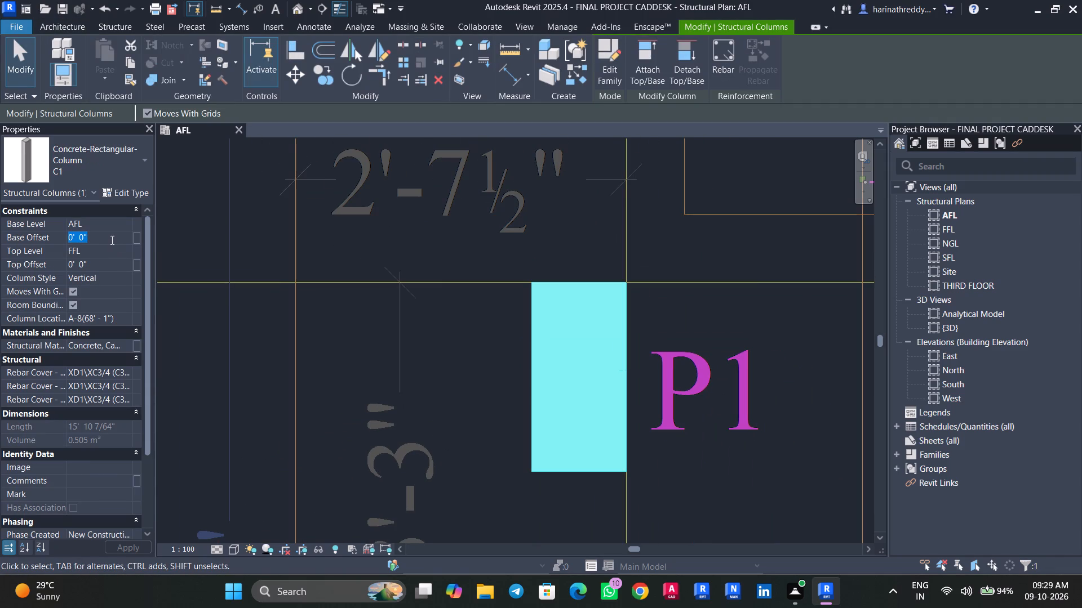
{"action": "type", "text": "1'"}
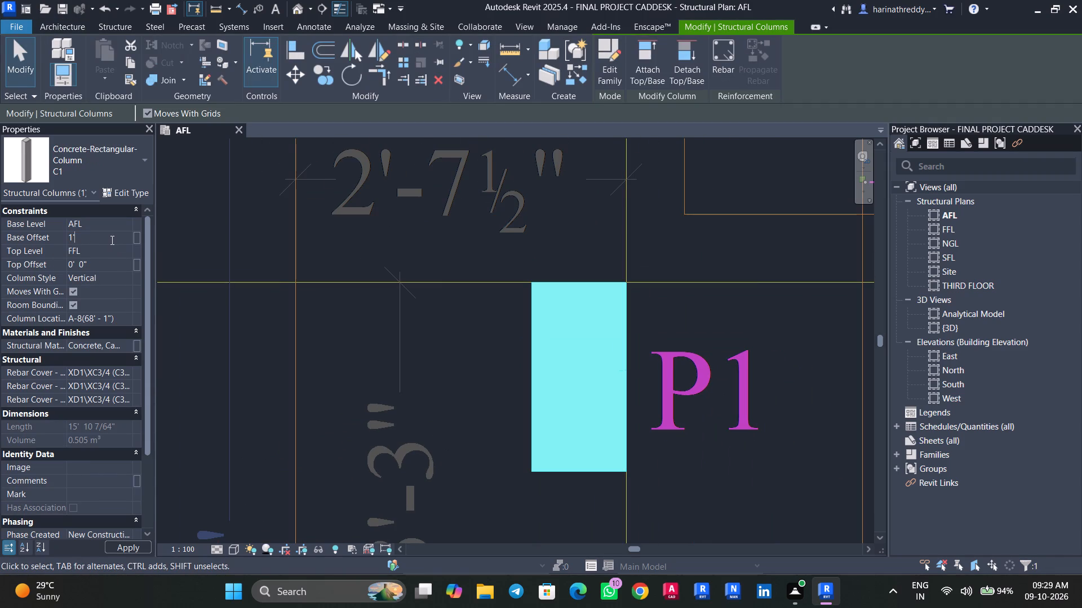
{"action": "type", "text": "6\""}
{"action": "key", "text": "Return"}
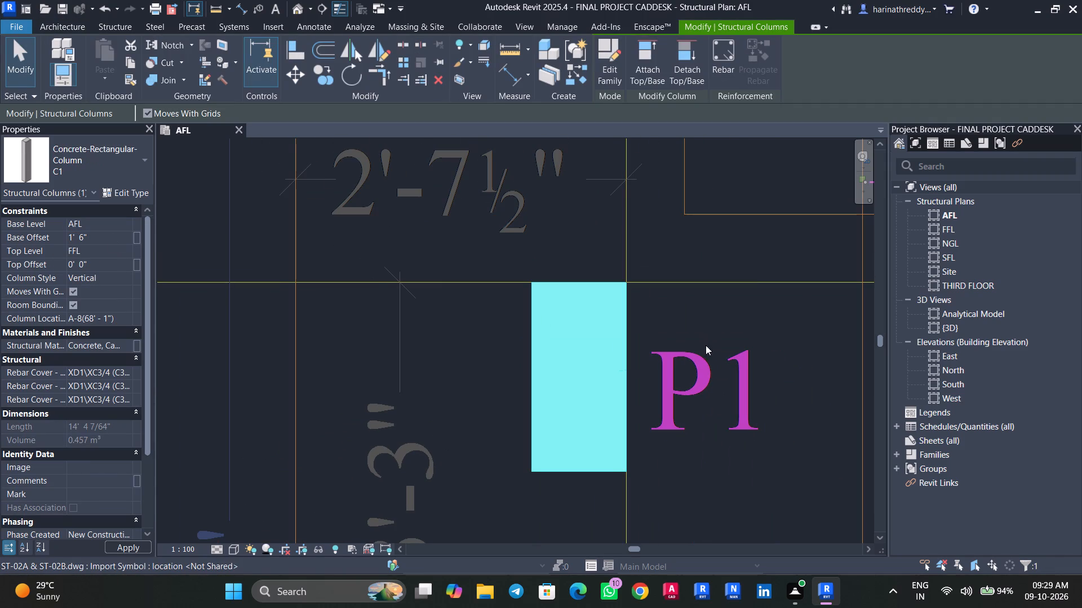
{"action": "scroll", "coordinate": [649, 363], "scroll_direction": "down", "scroll_amount": 12}
{"action": "scroll", "coordinate": [646, 364], "scroll_direction": "up", "scroll_amount": 1}
{"action": "scroll", "coordinate": [646, 364], "scroll_direction": "down", "scroll_amount": 6}
{"action": "key", "text": "Escape"}
{"action": "key", "text": "Escape"}
Place a C2 structural column up to FFL inside the P2 outline at grids B and 7.
{"action": "middle_click_drag", "start_coordinate": [625, 392], "coordinate": [615, 346]}
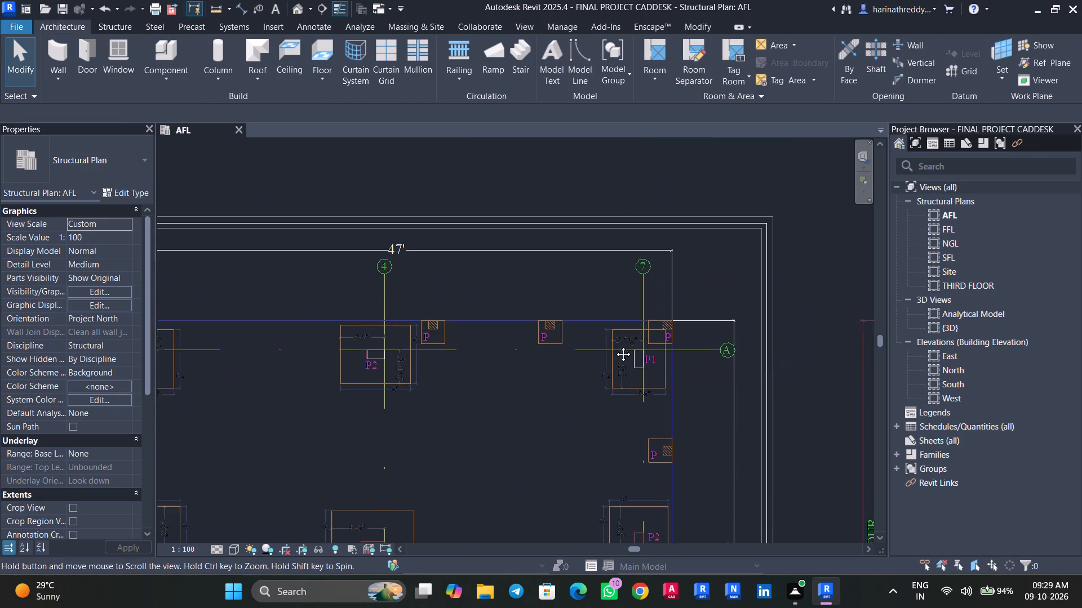
{"action": "middle_click_drag", "start_coordinate": [615, 346], "coordinate": [607, 267]}
{"action": "scroll", "coordinate": [652, 428], "scroll_direction": "up", "scroll_amount": 7}
{"action": "middle_click_drag", "start_coordinate": [575, 414], "coordinate": [584, 332]}
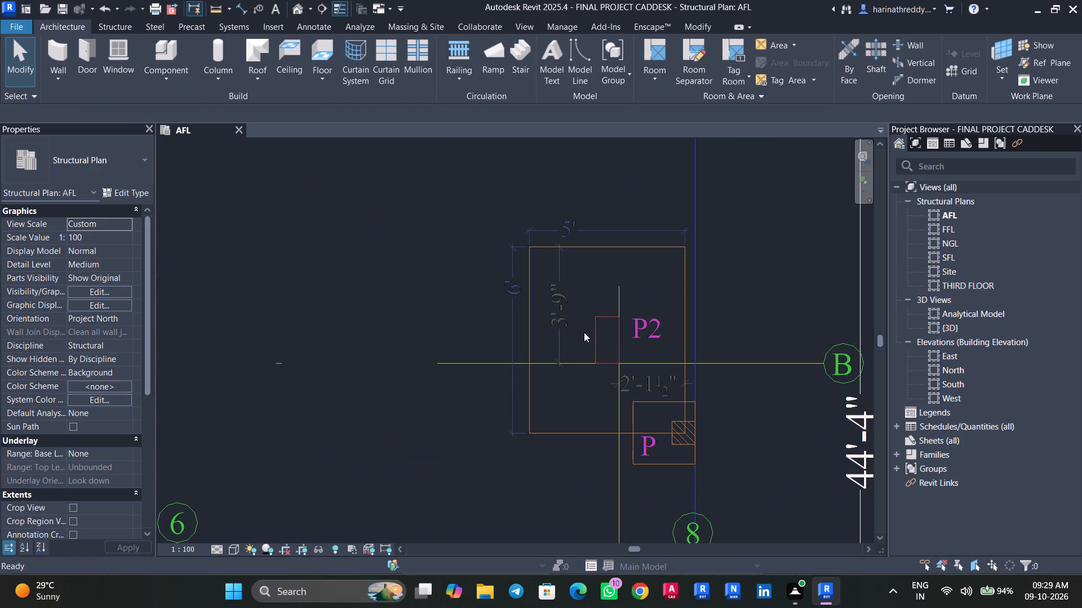
{"action": "key", "text": "c"}
{"action": "key", "text": "l"}
{"action": "left_click", "coordinate": [110, 178]}
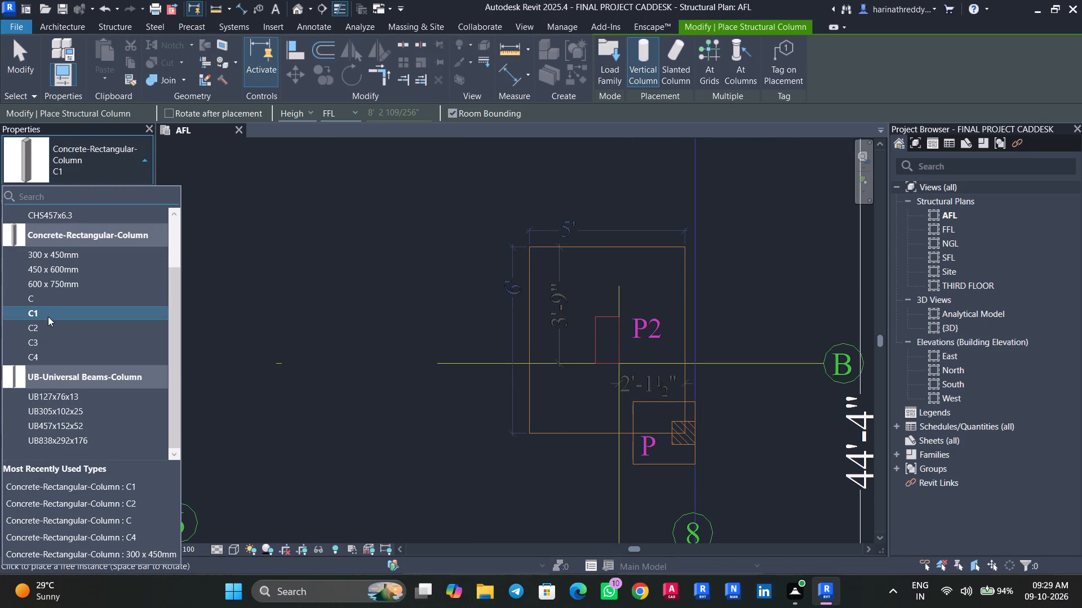
{"action": "left_click", "coordinate": [48, 321]}
{"action": "left_click", "coordinate": [53, 168]}
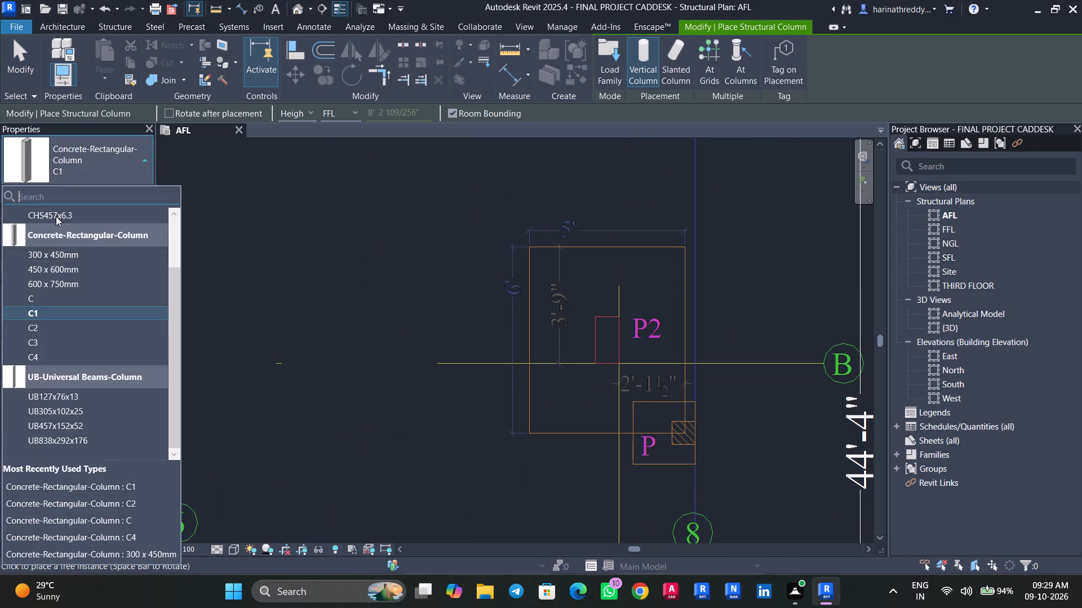
{"action": "left_click", "coordinate": [25, 330]}
{"action": "scroll", "coordinate": [607, 347], "scroll_direction": "up", "scroll_amount": 4}
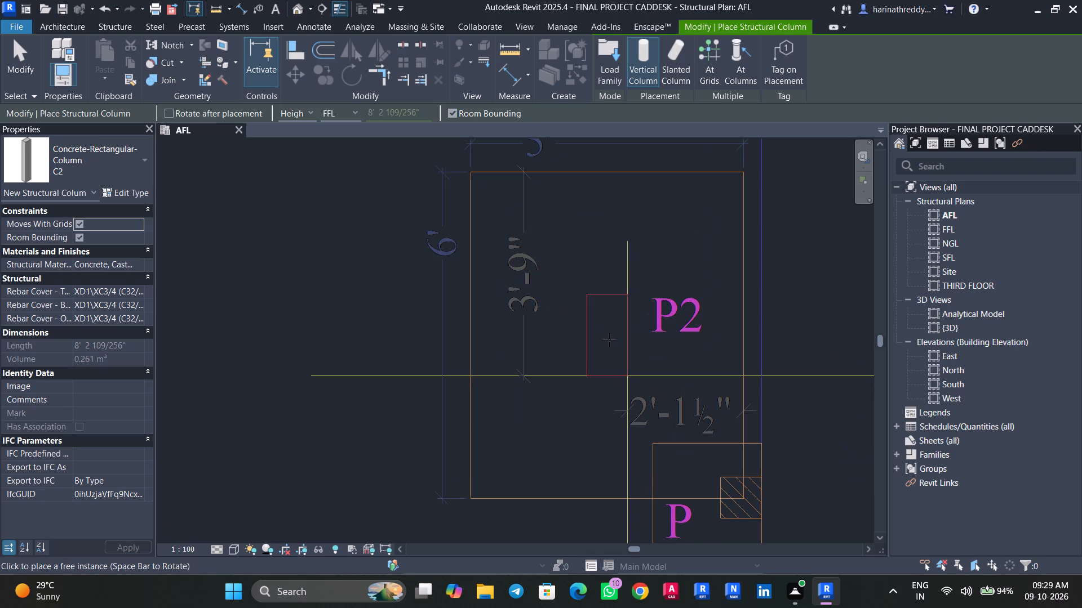
{"action": "left_click", "coordinate": [607, 337]}
{"action": "scroll", "coordinate": [607, 337], "scroll_direction": "up", "scroll_amount": 9}
{"action": "key", "text": "Escape"}
{"action": "key", "text": "Escape"}
Set the base offset of the C2 column at grids B and 7 to 1' 6".
{"action": "left_click", "coordinate": [607, 337]}
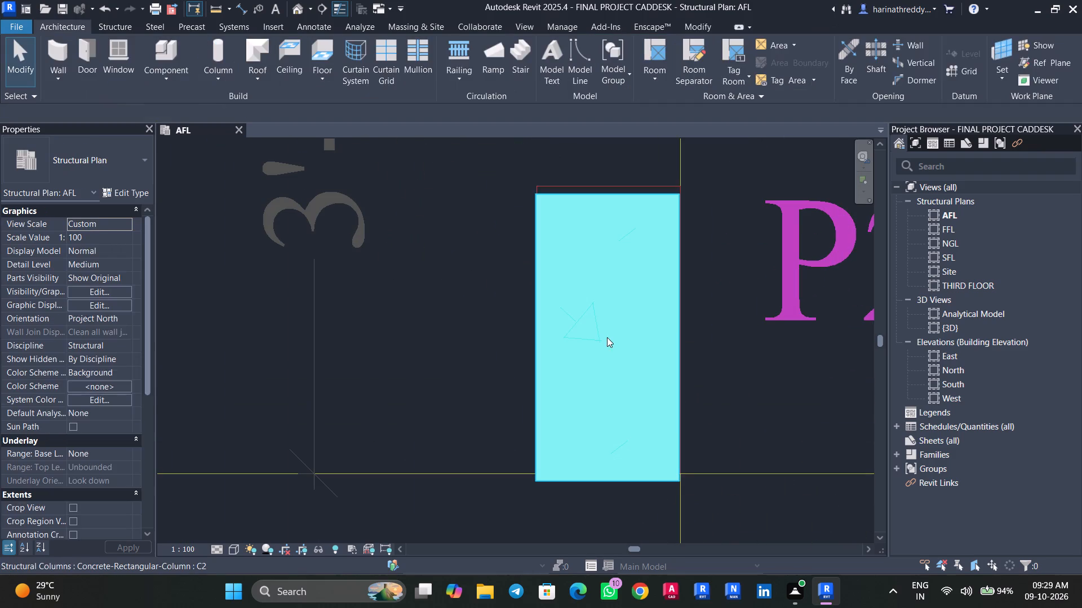
{"action": "left_click", "coordinate": [108, 245]}
{"action": "left_click", "coordinate": [108, 236]}
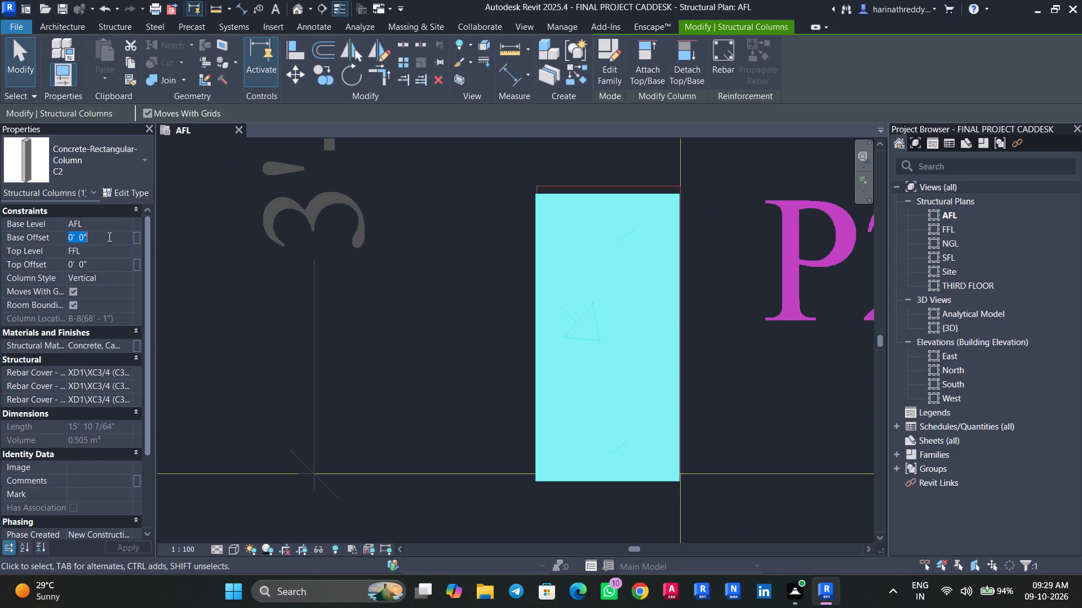
{"action": "type", "text": "1'6\""}
{"action": "key", "text": "Return"}
{"action": "key", "text": "Escape"}
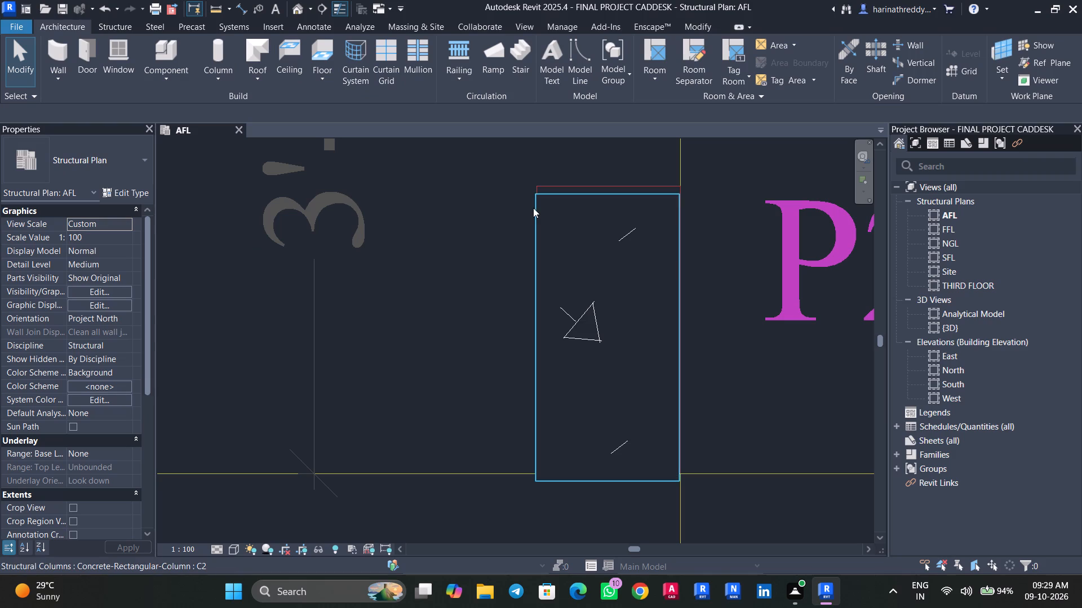
Align the C2 column's short upper edge with the P2 outline and its long edge with the grid 7 line.
{"action": "type", "text": "AL"}
{"action": "left_click", "coordinate": [573, 180]}
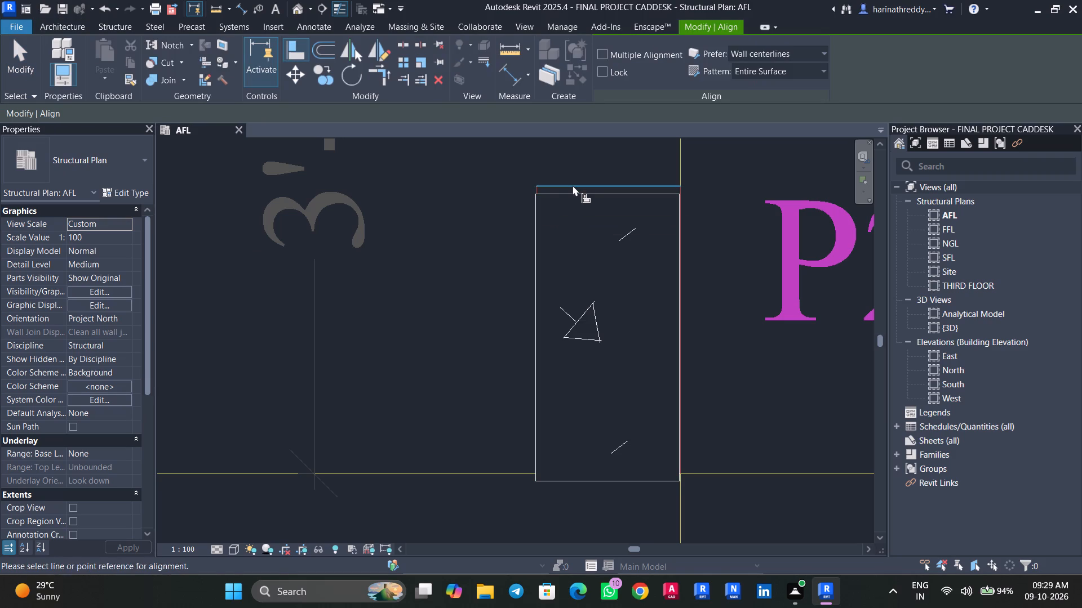
{"action": "left_click", "coordinate": [573, 185]}
{"action": "left_click", "coordinate": [574, 192]}
{"action": "scroll", "coordinate": [721, 394], "scroll_direction": "up", "scroll_amount": 7}
{"action": "scroll", "coordinate": [672, 403], "scroll_direction": "down", "scroll_amount": 1}
{"action": "scroll", "coordinate": [672, 403], "scroll_direction": "up", "scroll_amount": 4}
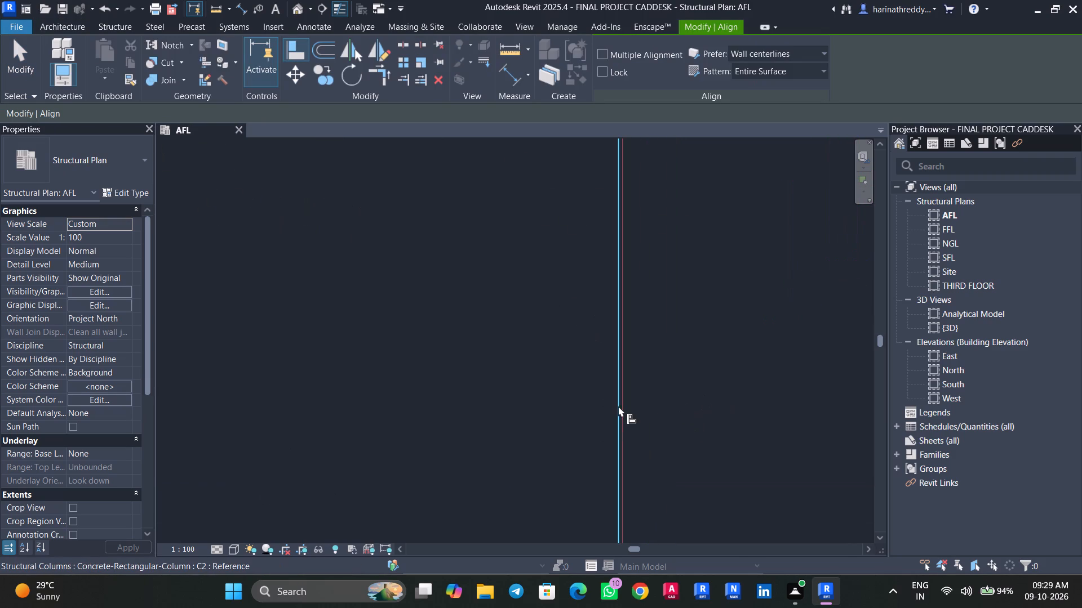
{"action": "scroll", "coordinate": [618, 406], "scroll_direction": "up", "scroll_amount": 3}
{"action": "scroll", "coordinate": [618, 403], "scroll_direction": "down", "scroll_amount": 1}
{"action": "scroll", "coordinate": [618, 403], "scroll_direction": "up", "scroll_amount": 2}
{"action": "left_click", "coordinate": [629, 401]}
{"action": "left_click", "coordinate": [622, 404]}
{"action": "key", "text": "Escape"}
{"action": "key", "text": "Escape"}
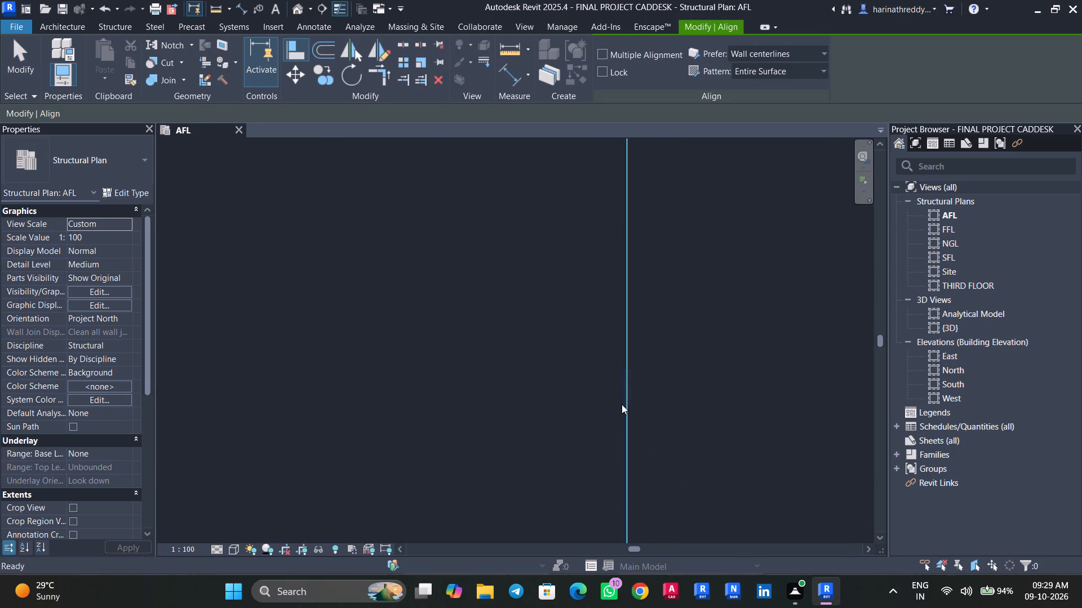
{"action": "key", "text": "Escape"}
{"action": "key", "text": "Escape"}
{"action": "scroll", "coordinate": [527, 400], "scroll_direction": "down", "scroll_amount": 10}
{"action": "scroll", "coordinate": [527, 400], "scroll_direction": "up", "scroll_amount": 1}
{"action": "scroll", "coordinate": [527, 400], "scroll_direction": "down", "scroll_amount": 1}
{"action": "scroll", "coordinate": [527, 400], "scroll_direction": "up", "scroll_amount": 1}
{"action": "scroll", "coordinate": [527, 400], "scroll_direction": "down", "scroll_amount": 13}
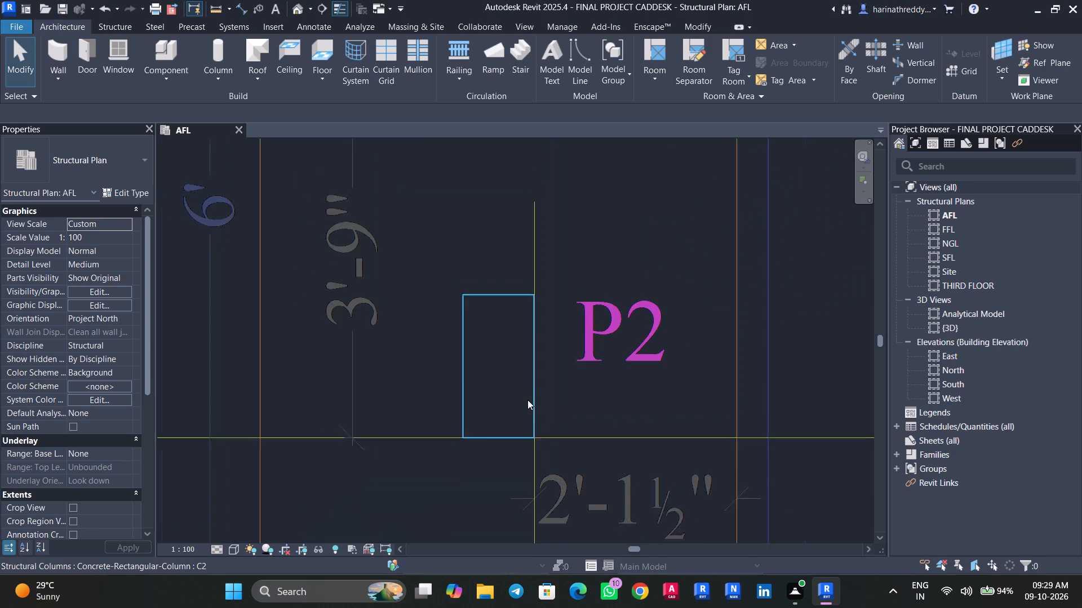
{"action": "scroll", "coordinate": [527, 400], "scroll_direction": "down", "scroll_amount": 1}
{"action": "left_click", "coordinate": [666, 180]}
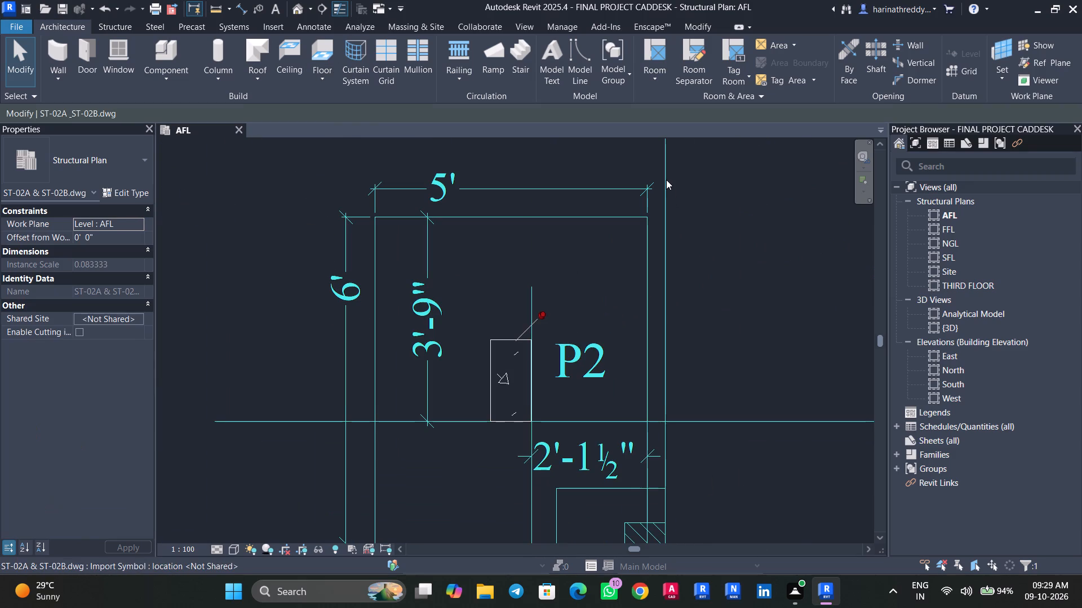
{"action": "key", "text": "Escape"}
{"action": "key", "text": "Escape"}
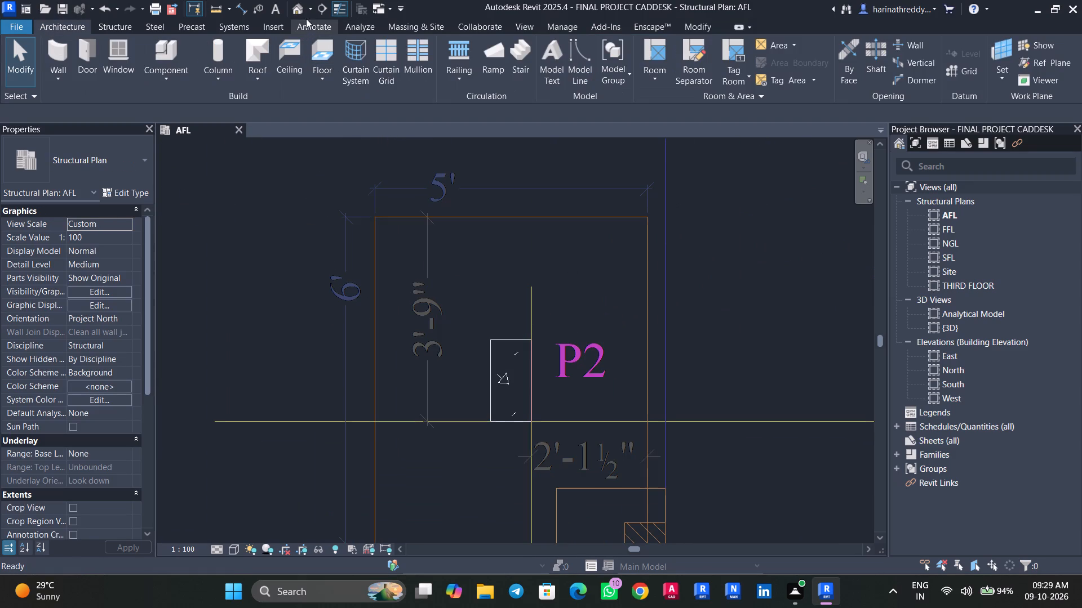
Open the 3D view and examine where the placed columns stand relative to the footings.
{"action": "left_click", "coordinate": [298, 10]}
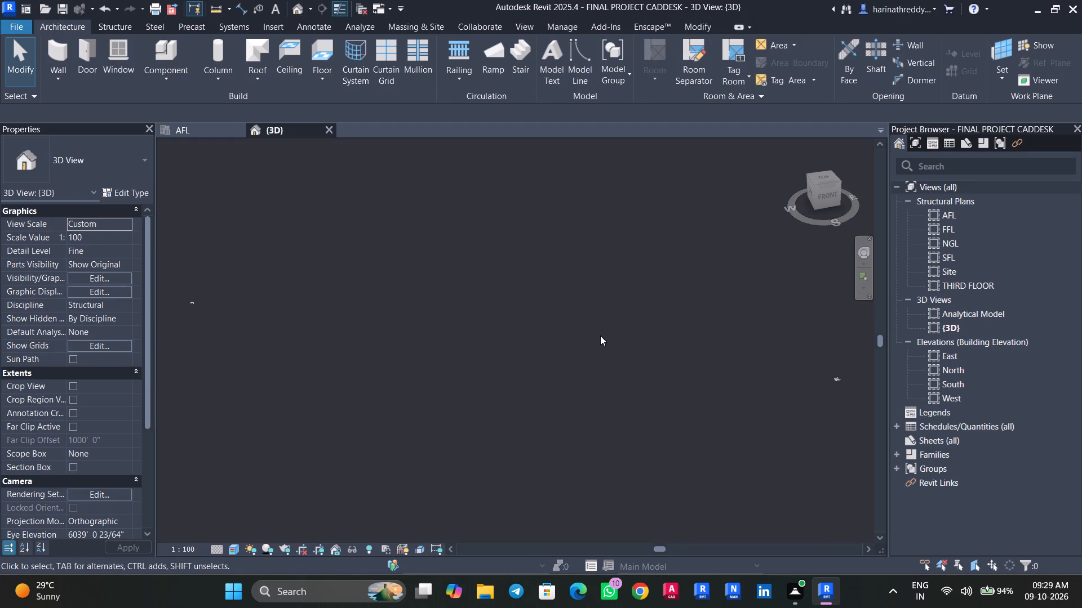
{"action": "middle_click_drag", "start_coordinate": [749, 375], "coordinate": [453, 396]}
{"action": "scroll", "coordinate": [509, 405], "scroll_direction": "up", "scroll_amount": 11}
{"action": "scroll", "coordinate": [540, 403], "scroll_direction": "down", "scroll_amount": 1}
{"action": "scroll", "coordinate": [540, 403], "scroll_direction": "up", "scroll_amount": 13}
{"action": "scroll", "coordinate": [498, 368], "scroll_direction": "down", "scroll_amount": 1}
{"action": "scroll", "coordinate": [498, 368], "scroll_direction": "up", "scroll_amount": 3}
{"action": "scroll", "coordinate": [498, 368], "scroll_direction": "down", "scroll_amount": 1}
{"action": "scroll", "coordinate": [498, 368], "scroll_direction": "up", "scroll_amount": 11}
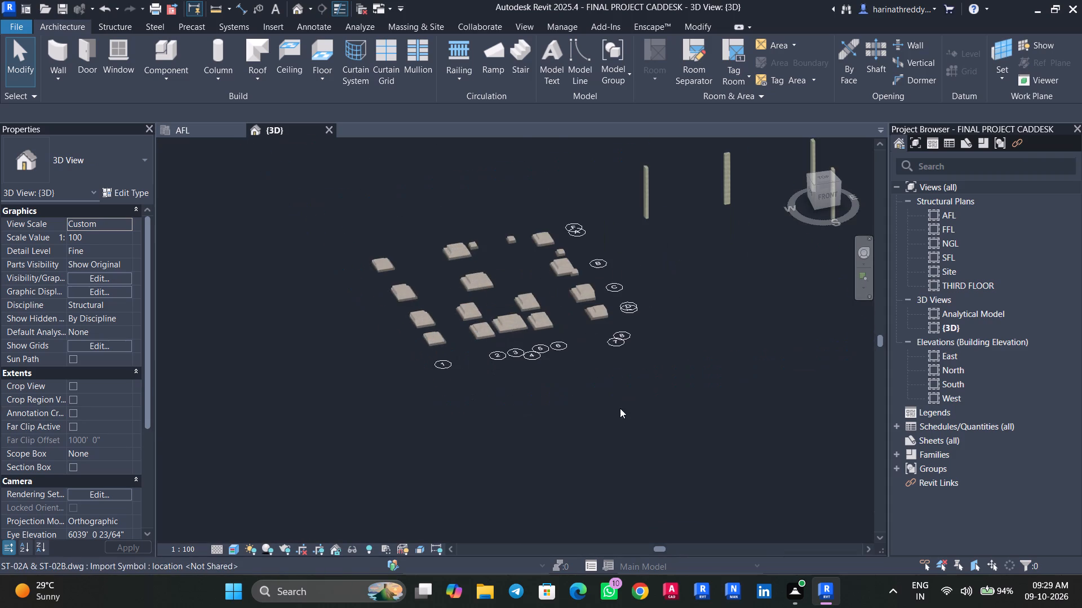
{"action": "middle_click_drag", "start_coordinate": [632, 410], "coordinate": [629, 410], "text": "shift"}
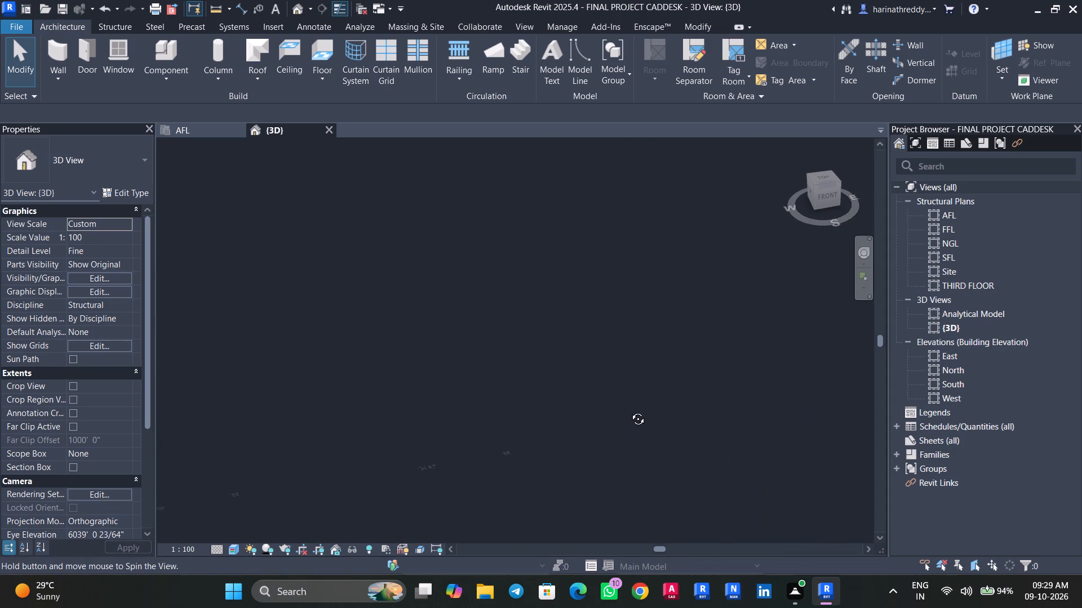
{"action": "middle_click_drag", "start_coordinate": [629, 410], "coordinate": [629, 450], "text": "shift"}
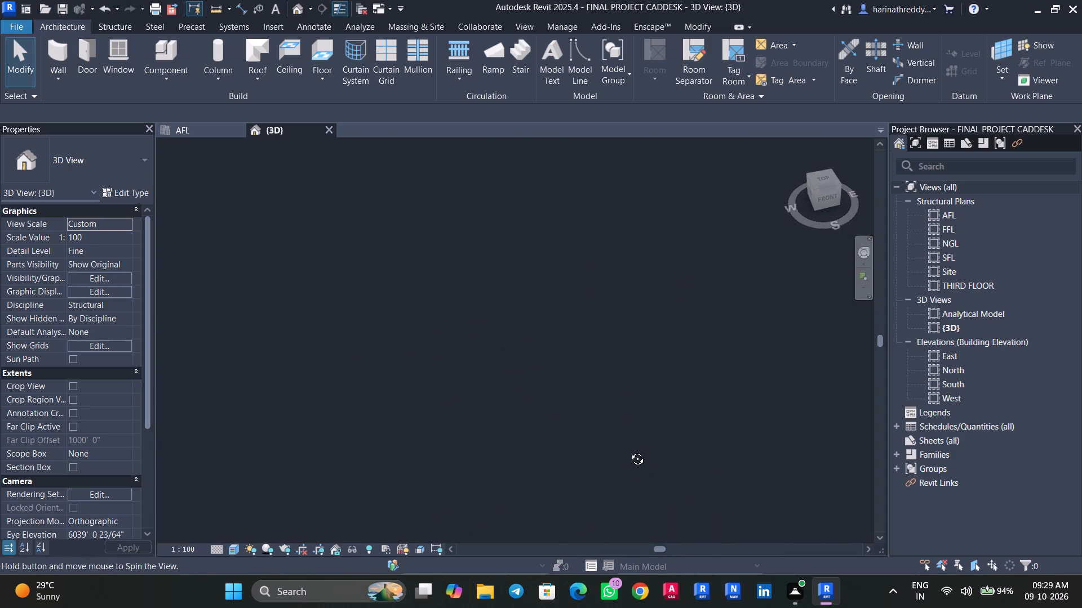
{"action": "middle_click_drag", "start_coordinate": [629, 450], "coordinate": [632, 511], "text": "shift"}
{"action": "scroll", "coordinate": [656, 375], "scroll_direction": "down", "scroll_amount": 8}
{"action": "scroll", "coordinate": [654, 377], "scroll_direction": "up", "scroll_amount": 1}
{"action": "scroll", "coordinate": [654, 377], "scroll_direction": "down", "scroll_amount": 4}
{"action": "scroll", "coordinate": [654, 380], "scroll_direction": "up", "scroll_amount": 1}
{"action": "scroll", "coordinate": [654, 380], "scroll_direction": "down", "scroll_amount": 3}
{"action": "middle_click_drag", "start_coordinate": [689, 419], "coordinate": [591, 267]}
{"action": "scroll", "coordinate": [591, 267], "scroll_direction": "up", "scroll_amount": 1}
{"action": "middle_click_drag", "start_coordinate": [648, 411], "coordinate": [502, 243]}
{"action": "middle_click_drag", "start_coordinate": [561, 404], "coordinate": [633, 253]}
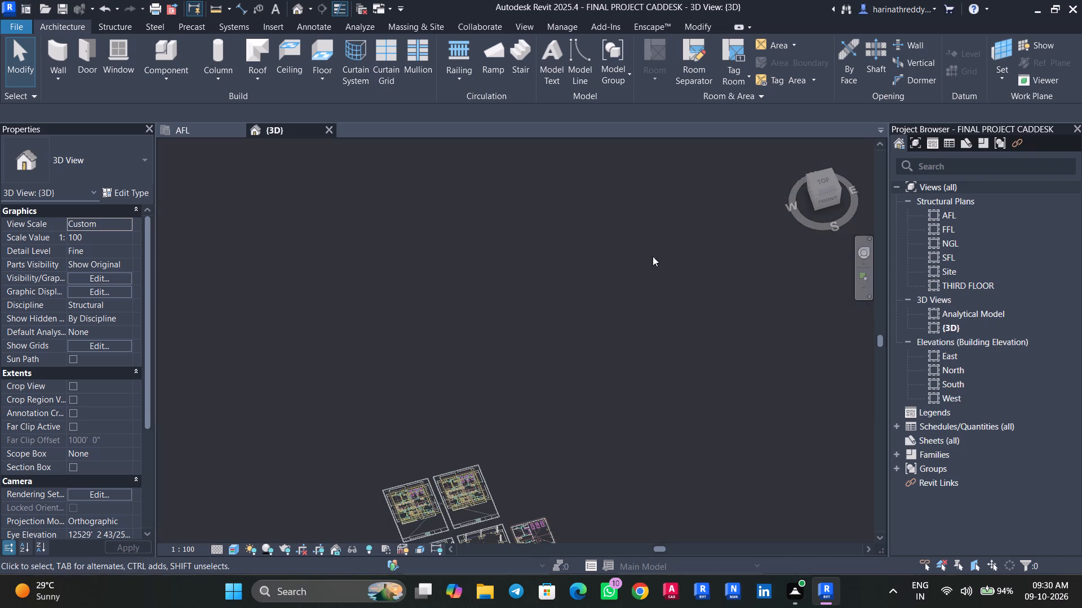
{"action": "middle_click_drag", "start_coordinate": [644, 386], "coordinate": [693, 257]}
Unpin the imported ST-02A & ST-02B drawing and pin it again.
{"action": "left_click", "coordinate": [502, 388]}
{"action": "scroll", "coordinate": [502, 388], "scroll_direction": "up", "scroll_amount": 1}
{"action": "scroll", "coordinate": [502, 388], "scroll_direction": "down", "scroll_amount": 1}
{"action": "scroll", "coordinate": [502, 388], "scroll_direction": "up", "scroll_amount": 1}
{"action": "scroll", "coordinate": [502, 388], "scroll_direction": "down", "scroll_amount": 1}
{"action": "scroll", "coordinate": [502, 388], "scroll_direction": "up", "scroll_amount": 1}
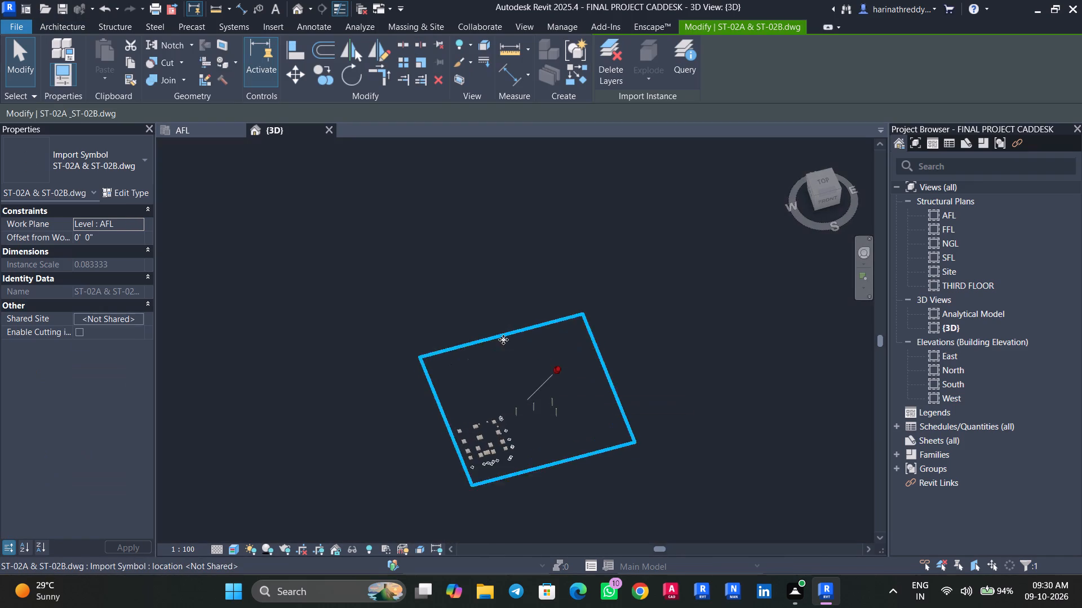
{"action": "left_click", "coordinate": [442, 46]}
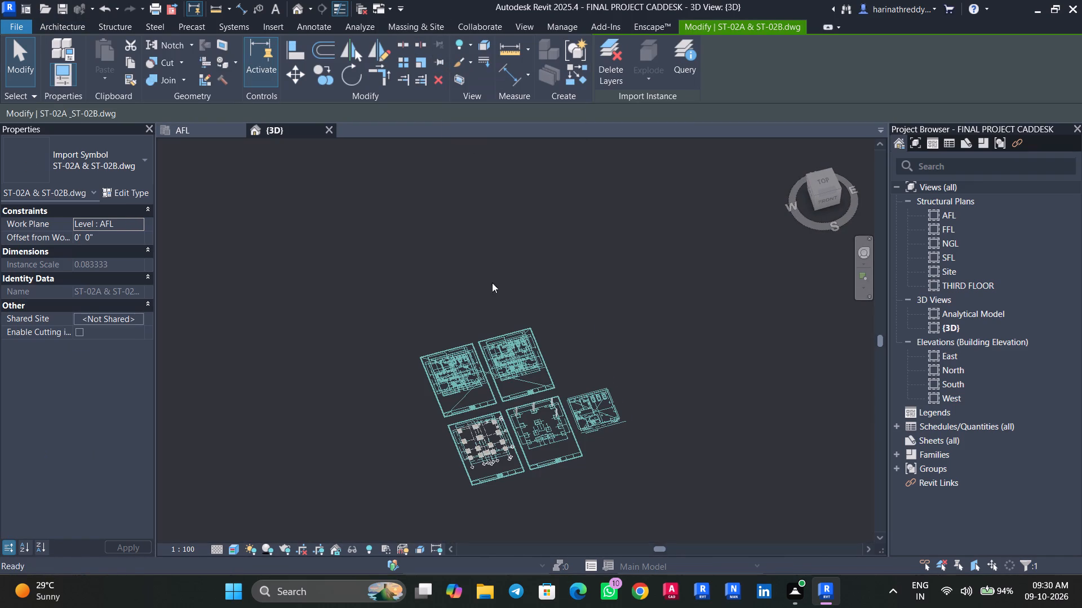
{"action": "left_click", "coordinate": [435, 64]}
Examine in 3D how the placed columns sit relative to the stepped footings and the grid layout, including the footings up close.
{"action": "scroll", "coordinate": [505, 382], "scroll_direction": "up", "scroll_amount": 2}
{"action": "scroll", "coordinate": [505, 382], "scroll_direction": "down", "scroll_amount": 1}
{"action": "scroll", "coordinate": [505, 382], "scroll_direction": "up", "scroll_amount": 1}
{"action": "scroll", "coordinate": [505, 382], "scroll_direction": "down", "scroll_amount": 1}
{"action": "scroll", "coordinate": [502, 395], "scroll_direction": "up", "scroll_amount": 4}
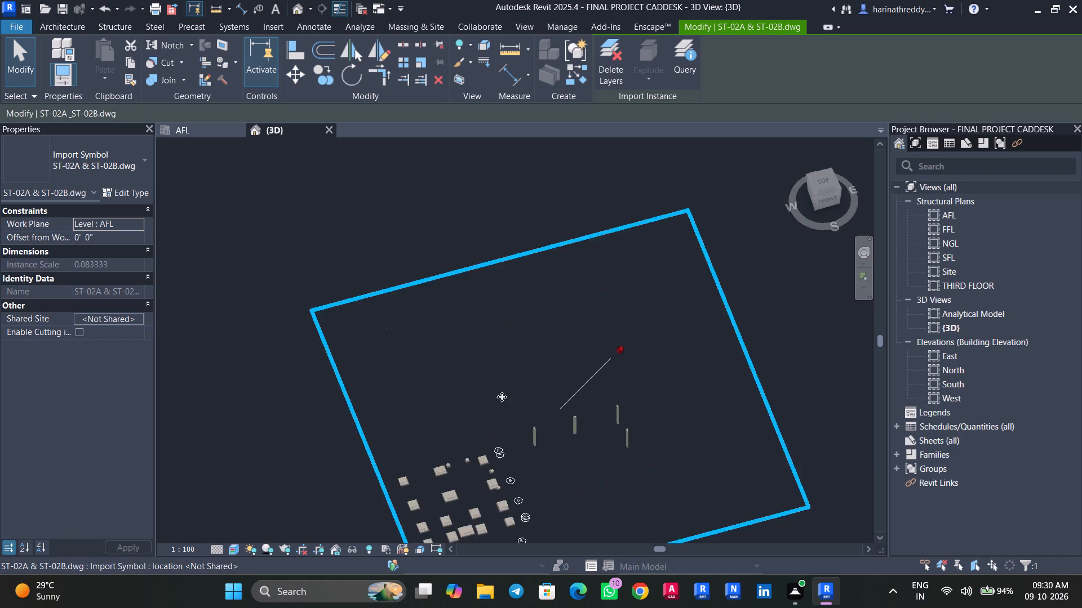
{"action": "scroll", "coordinate": [502, 397], "scroll_direction": "up", "scroll_amount": 6}
{"action": "middle_click_drag", "start_coordinate": [544, 394], "coordinate": [524, 180]}
{"action": "scroll", "coordinate": [534, 383], "scroll_direction": "up", "scroll_amount": 1, "text": "shift"}
{"action": "middle_click_drag", "start_coordinate": [534, 383], "coordinate": [551, 328], "text": "shift"}
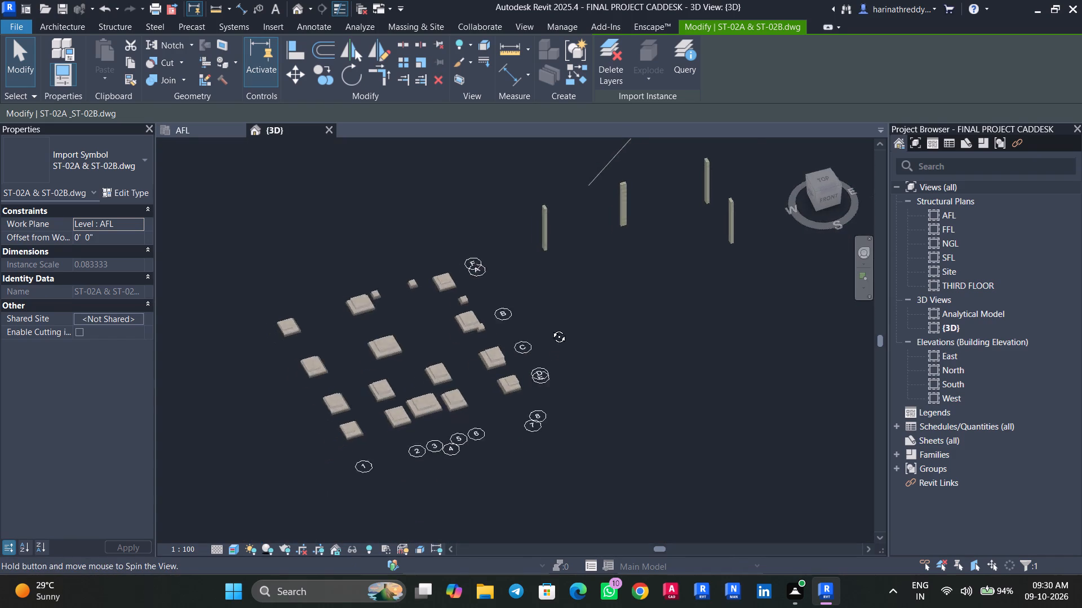
{"action": "middle_click_drag", "start_coordinate": [551, 328], "coordinate": [516, 234], "text": "shift"}
{"action": "middle_click_drag", "start_coordinate": [569, 246], "coordinate": [582, 415]}
{"action": "middle_click_drag", "start_coordinate": [589, 411], "coordinate": [642, 438], "text": "shift"}
{"action": "scroll", "coordinate": [524, 448], "scroll_direction": "up", "scroll_amount": 11}
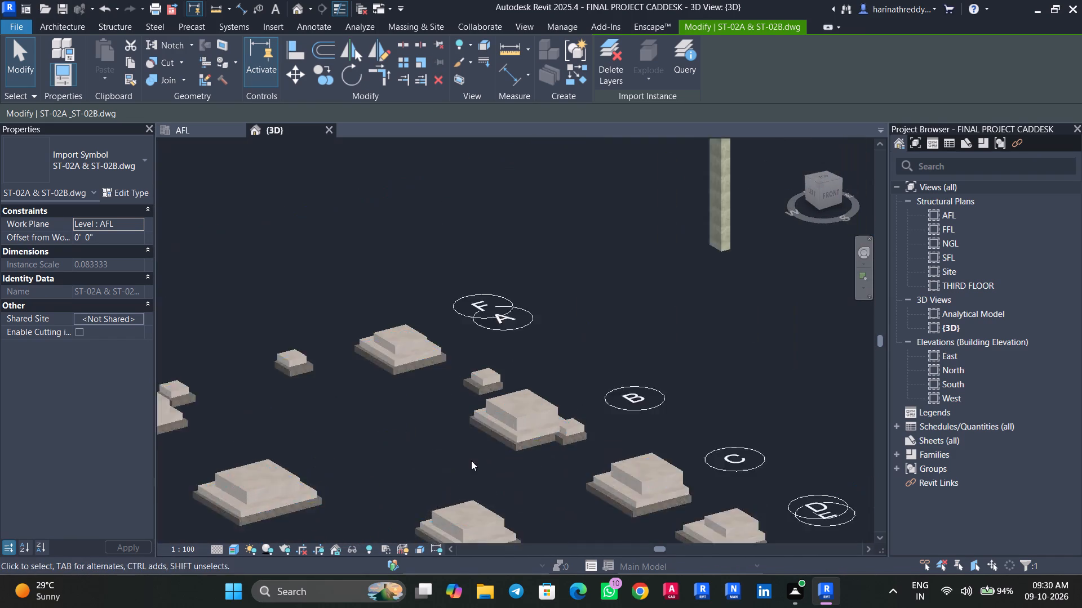
{"action": "scroll", "coordinate": [471, 461], "scroll_direction": "up", "scroll_amount": 2}
{"action": "middle_click_drag", "start_coordinate": [466, 451], "coordinate": [249, 279]}
{"action": "scroll", "coordinate": [343, 351], "scroll_direction": "down", "scroll_amount": 6}
{"action": "middle_click_drag", "start_coordinate": [343, 351], "coordinate": [312, 498]}
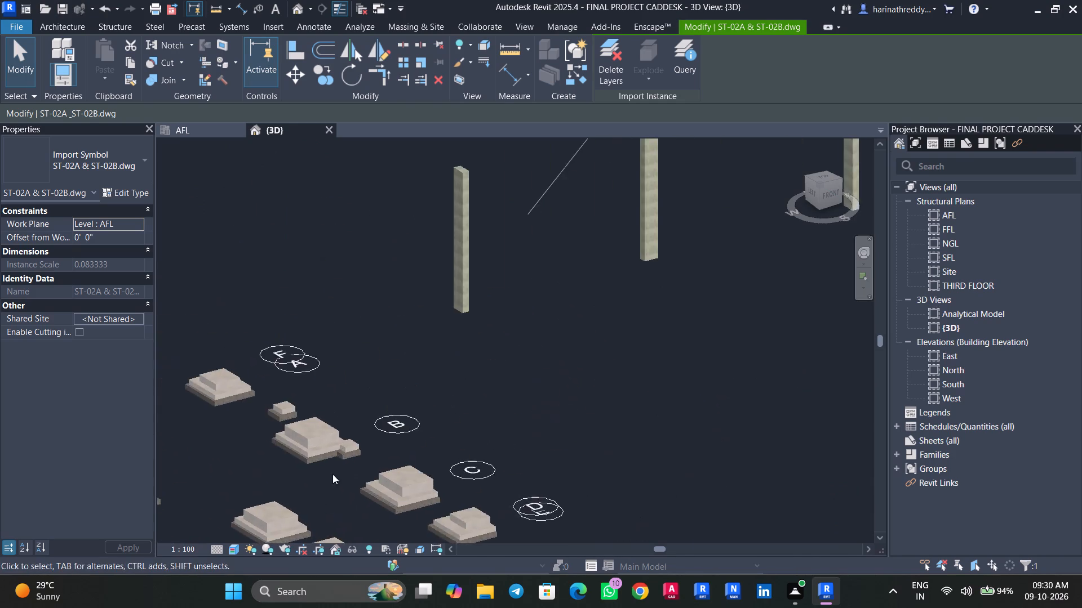
{"action": "middle_click_drag", "start_coordinate": [511, 368], "coordinate": [250, 446]}
{"action": "scroll", "coordinate": [460, 387], "scroll_direction": "down", "scroll_amount": 1}
{"action": "scroll", "coordinate": [460, 387], "scroll_direction": "up", "scroll_amount": 1}
{"action": "scroll", "coordinate": [460, 387], "scroll_direction": "down", "scroll_amount": 7}
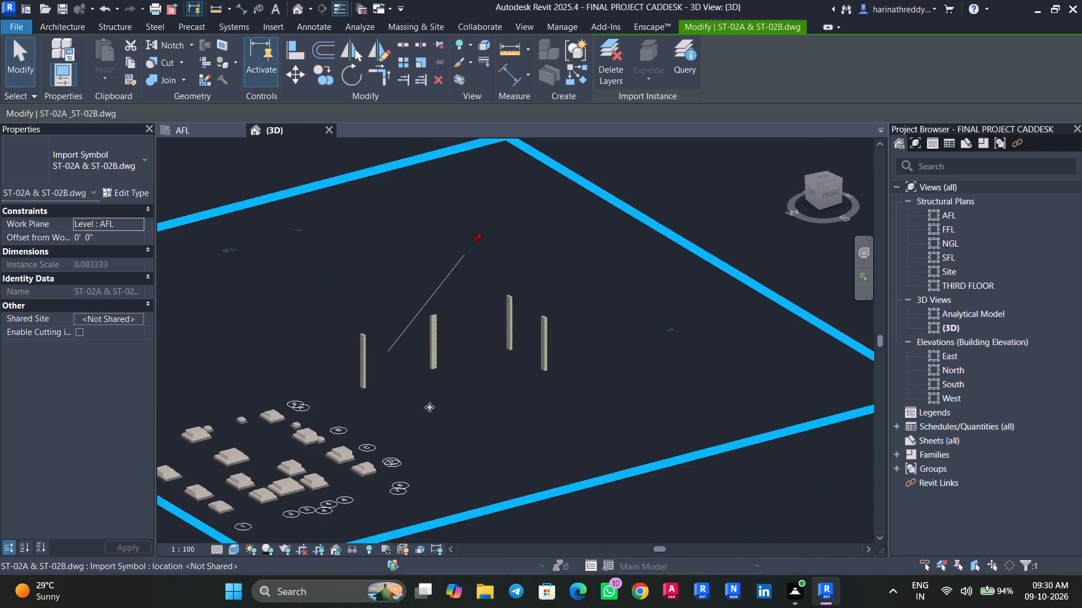
{"action": "middle_click_drag", "start_coordinate": [411, 414], "coordinate": [590, 333]}
{"action": "scroll", "coordinate": [384, 380], "scroll_direction": "up", "scroll_amount": 11}
{"action": "scroll", "coordinate": [260, 388], "scroll_direction": "down", "scroll_amount": 1}
{"action": "scroll", "coordinate": [260, 387], "scroll_direction": "up", "scroll_amount": 3}
{"action": "scroll", "coordinate": [247, 375], "scroll_direction": "down", "scroll_amount": 1}
{"action": "scroll", "coordinate": [247, 375], "scroll_direction": "up", "scroll_amount": 5}
{"action": "middle_click_drag", "start_coordinate": [245, 372], "coordinate": [348, 441]}
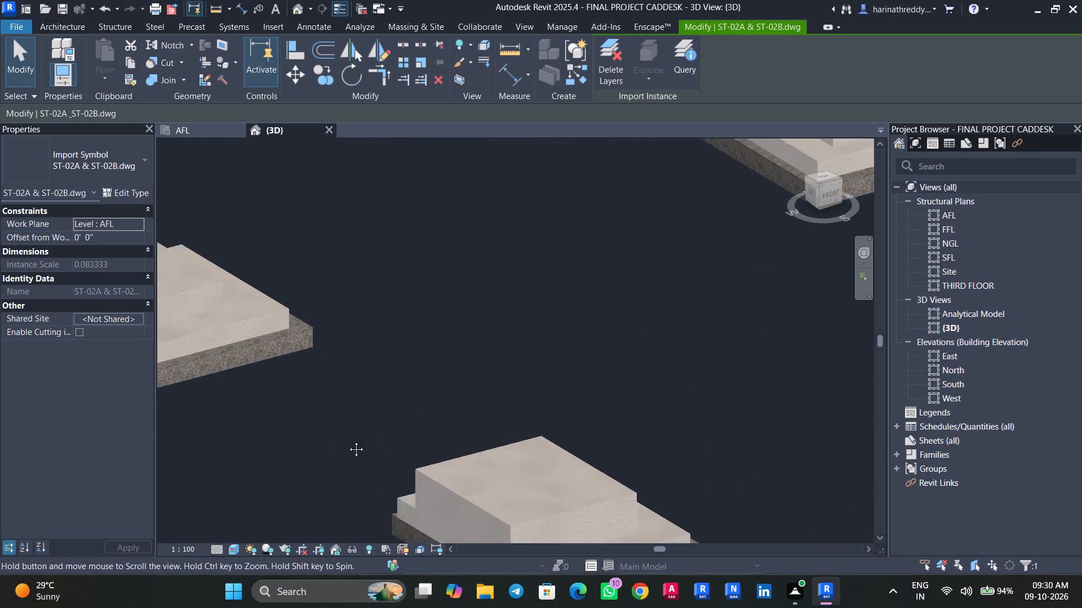
{"action": "middle_click_drag", "start_coordinate": [348, 441], "coordinate": [350, 441]}
{"action": "middle_click_drag", "start_coordinate": [328, 442], "coordinate": [379, 453]}
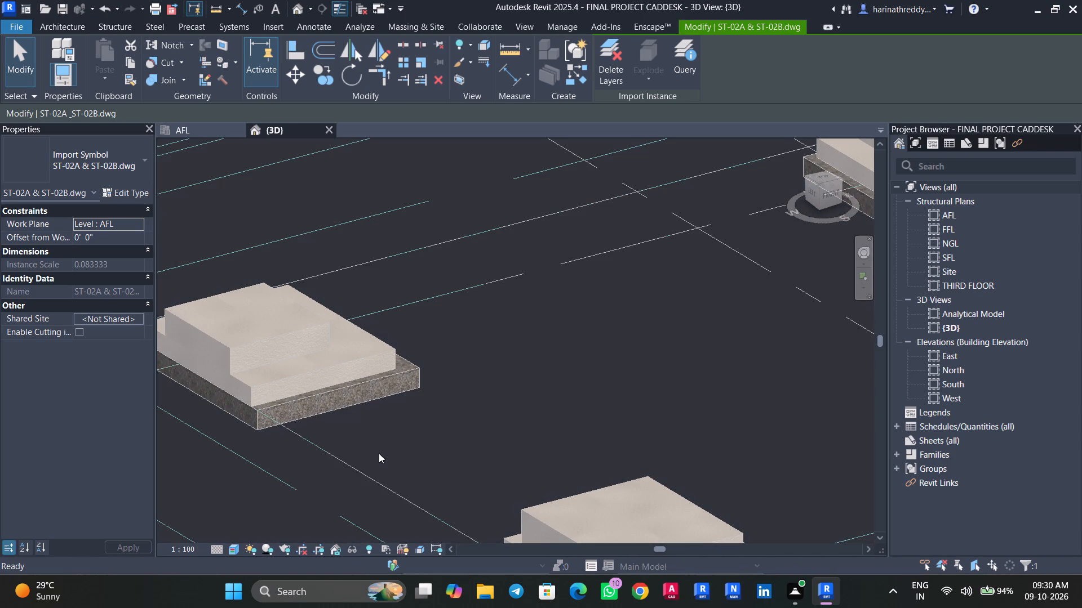
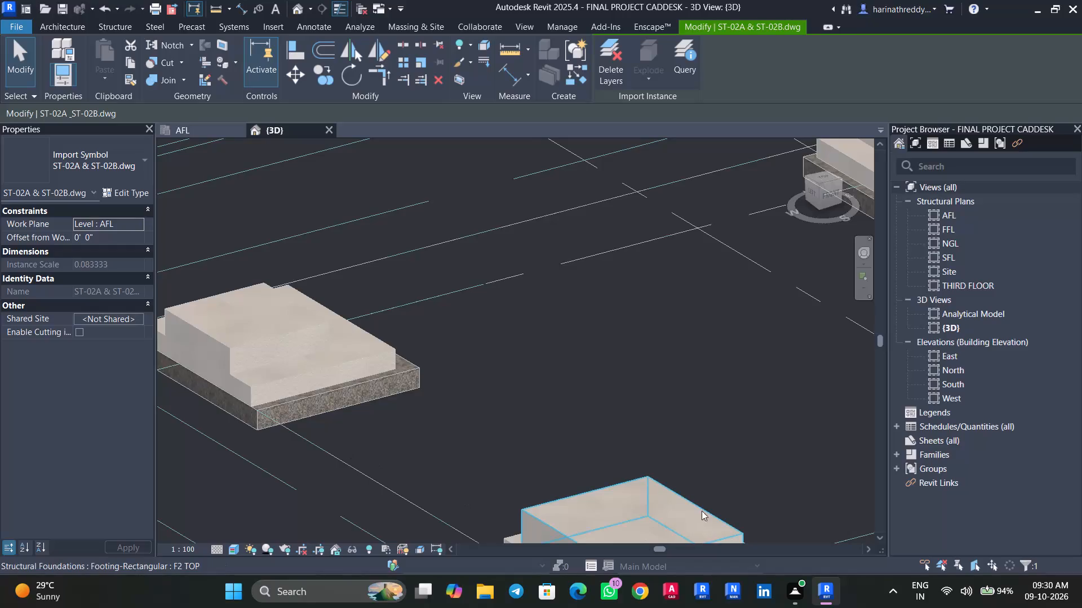
Examine in 3D how the footings and placed columns sit across the full footing layout and the imported drawing.
{"action": "scroll", "coordinate": [646, 442], "scroll_direction": "down", "scroll_amount": 2}
{"action": "scroll", "coordinate": [647, 444], "scroll_direction": "up", "scroll_amount": 1}
{"action": "scroll", "coordinate": [647, 444], "scroll_direction": "down", "scroll_amount": 10}
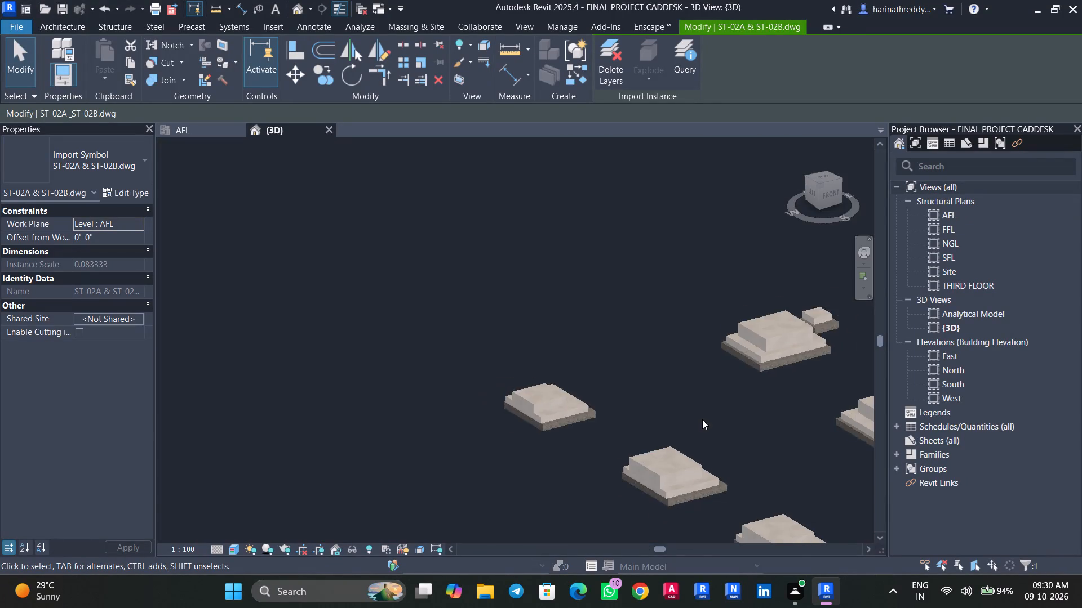
{"action": "middle_click_drag", "start_coordinate": [776, 343], "coordinate": [645, 364]}
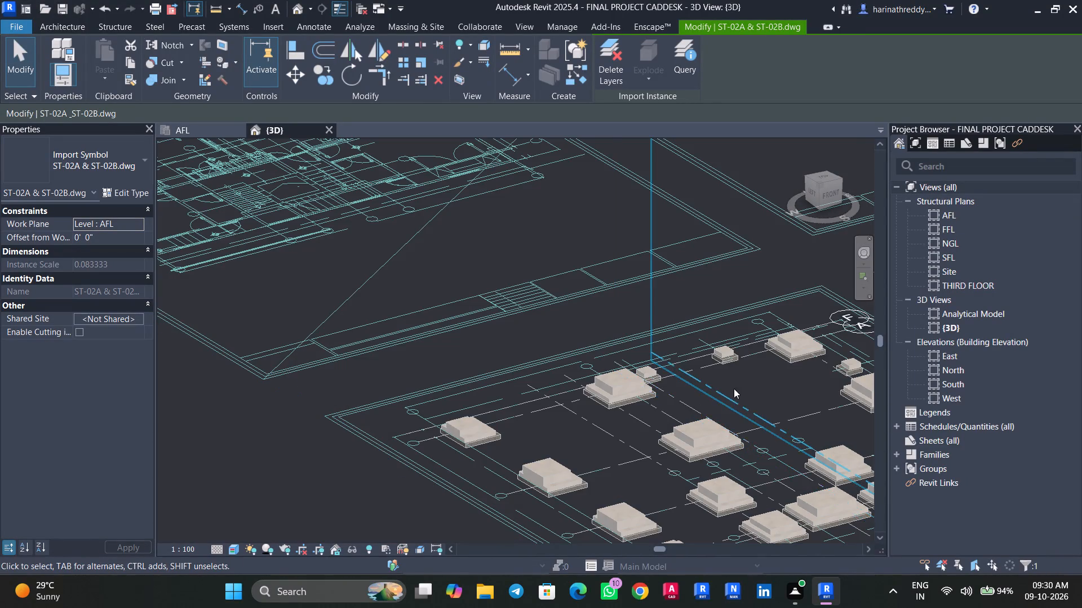
{"action": "middle_click_drag", "start_coordinate": [783, 363], "coordinate": [629, 405]}
{"action": "scroll", "coordinate": [629, 405], "scroll_direction": "down", "scroll_amount": 1}
{"action": "scroll", "coordinate": [762, 369], "scroll_direction": "down", "scroll_amount": 2}
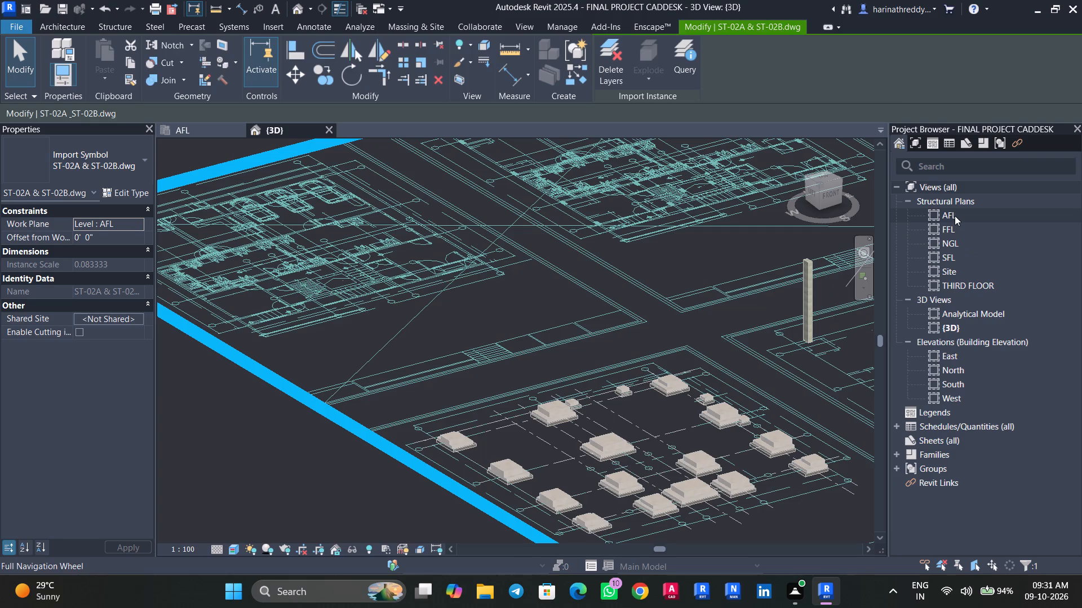
In the AFL plan, place a C3 concrete rectangular structural column up to FFL at the P3 outline on grid B.
{"action": "double_click", "coordinate": [955, 216]}
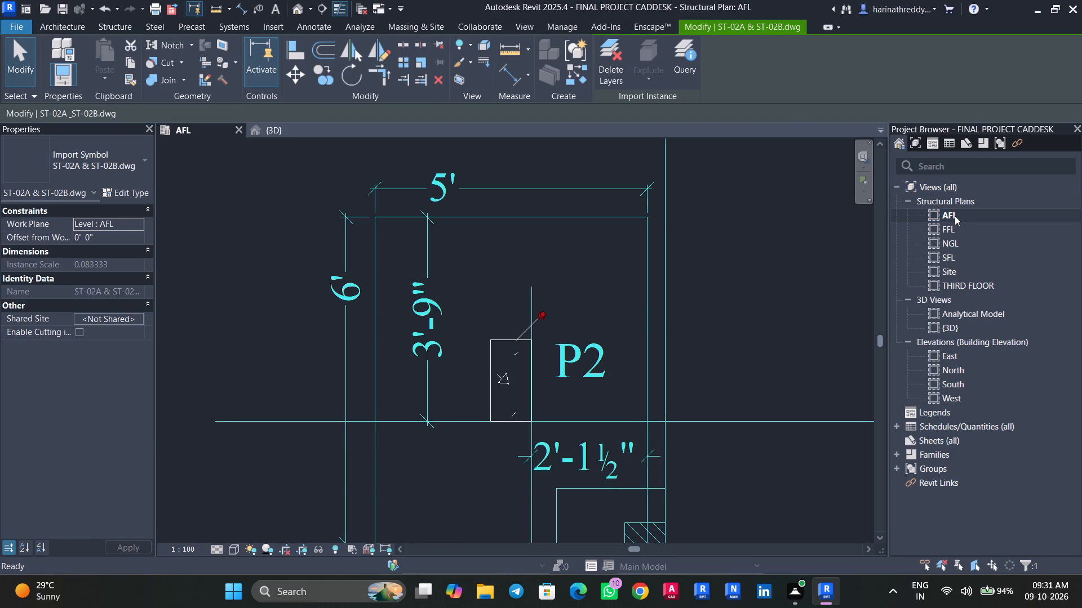
{"action": "scroll", "coordinate": [602, 328], "scroll_direction": "down", "scroll_amount": 6}
{"action": "key", "text": "Escape"}
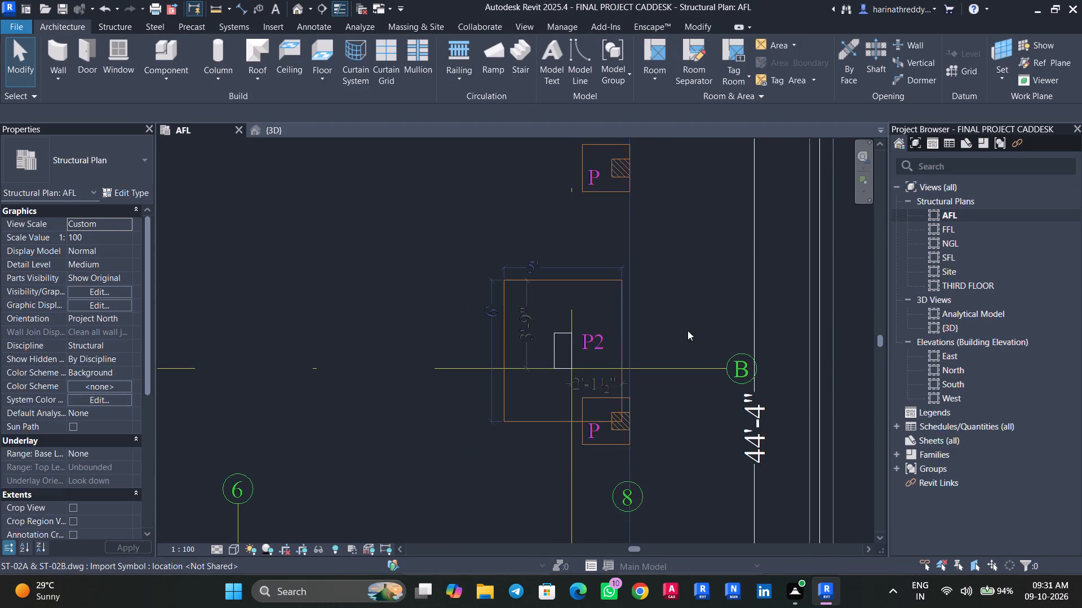
{"action": "key", "text": "Escape"}
{"action": "scroll", "coordinate": [704, 324], "scroll_direction": "down", "scroll_amount": 9}
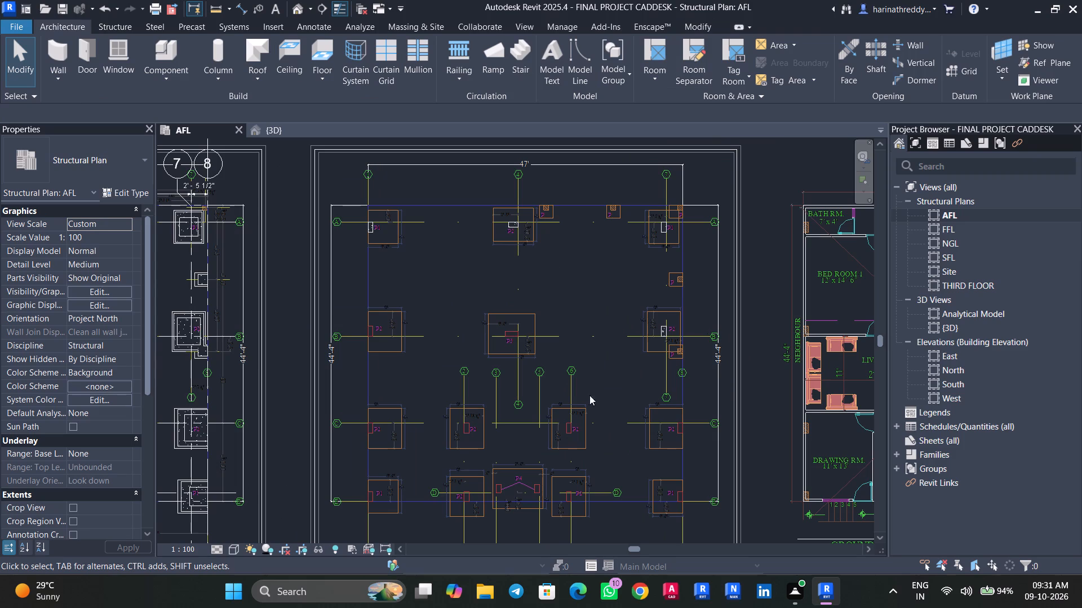
{"action": "scroll", "coordinate": [619, 335], "scroll_direction": "up", "scroll_amount": 10}
{"action": "middle_click_drag", "start_coordinate": [614, 358], "coordinate": [815, 330]}
{"action": "scroll", "coordinate": [526, 370], "scroll_direction": "up", "scroll_amount": 1}
{"action": "middle_click_drag", "start_coordinate": [526, 370], "coordinate": [677, 410]}
{"action": "type", "text": "CL"}
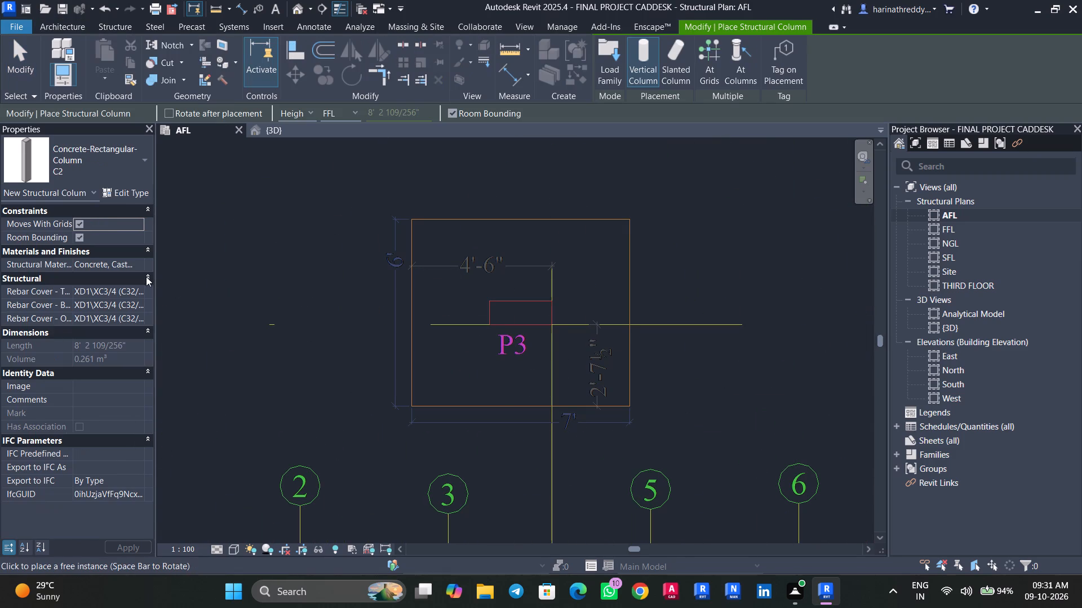
{"action": "left_click", "coordinate": [75, 176]}
{"action": "left_click", "coordinate": [73, 346]}
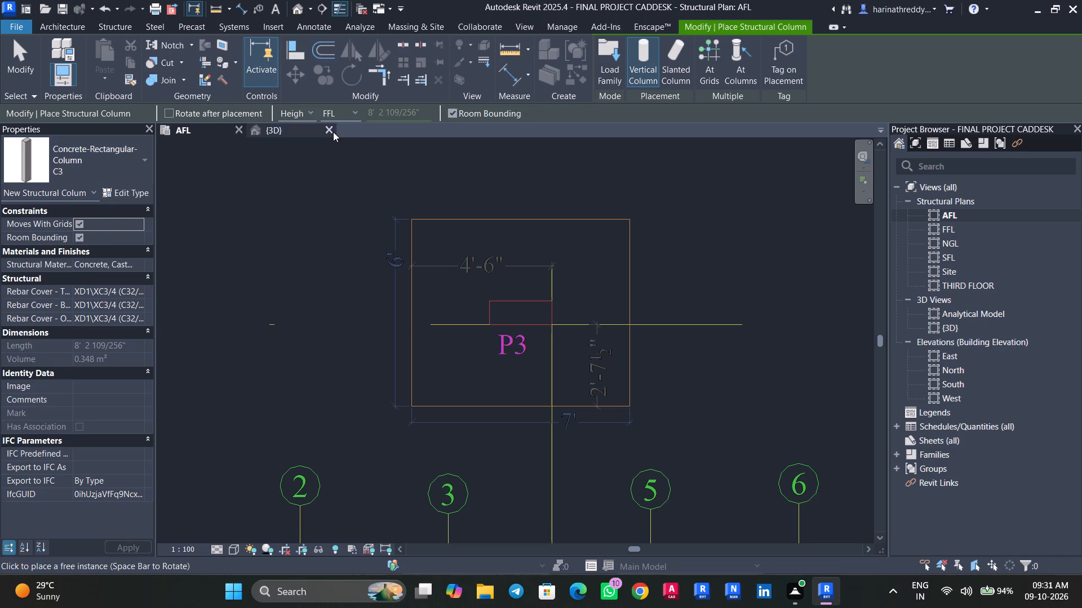
{"action": "left_click", "coordinate": [519, 314]}
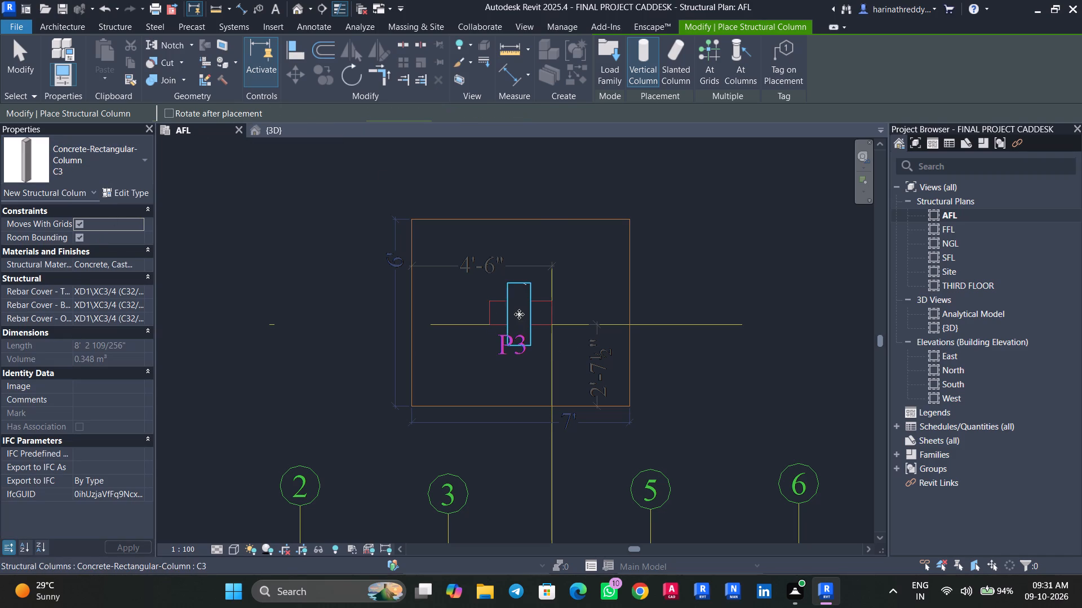
Rotate the C3 column by 90 degrees so its long side runs along the P3 outline's long side.
{"action": "scroll", "coordinate": [519, 314], "scroll_direction": "up", "scroll_amount": 2}
{"action": "scroll", "coordinate": [519, 314], "scroll_direction": "down", "scroll_amount": 1}
{"action": "scroll", "coordinate": [519, 314], "scroll_direction": "up", "scroll_amount": 4}
{"action": "scroll", "coordinate": [519, 314], "scroll_direction": "down", "scroll_amount": 1}
{"action": "scroll", "coordinate": [519, 314], "scroll_direction": "up", "scroll_amount": 1}
{"action": "key", "text": "space"}
{"action": "key", "text": "Escape"}
{"action": "key", "text": "Escape"}
{"action": "key", "text": "space"}
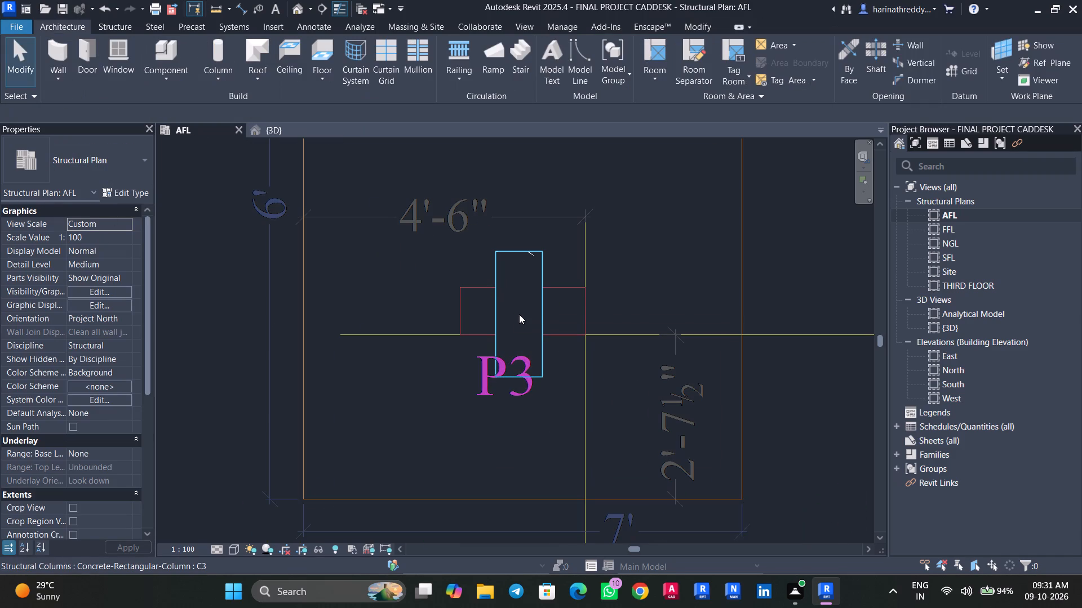
{"action": "key", "text": "space"}
{"action": "left_click", "coordinate": [519, 314]}
{"action": "key", "text": "space"}
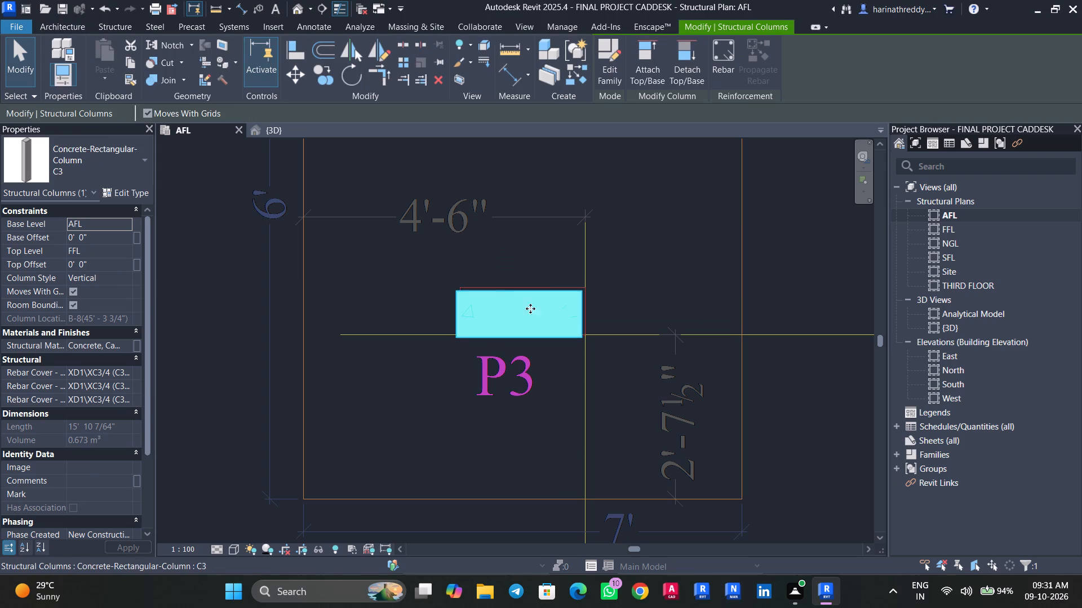
Set the C3 column's base offset to 1' 6".
{"action": "left_click", "coordinate": [112, 239]}
{"action": "type", "text": "1'6\""}
{"action": "key", "text": "Return"}
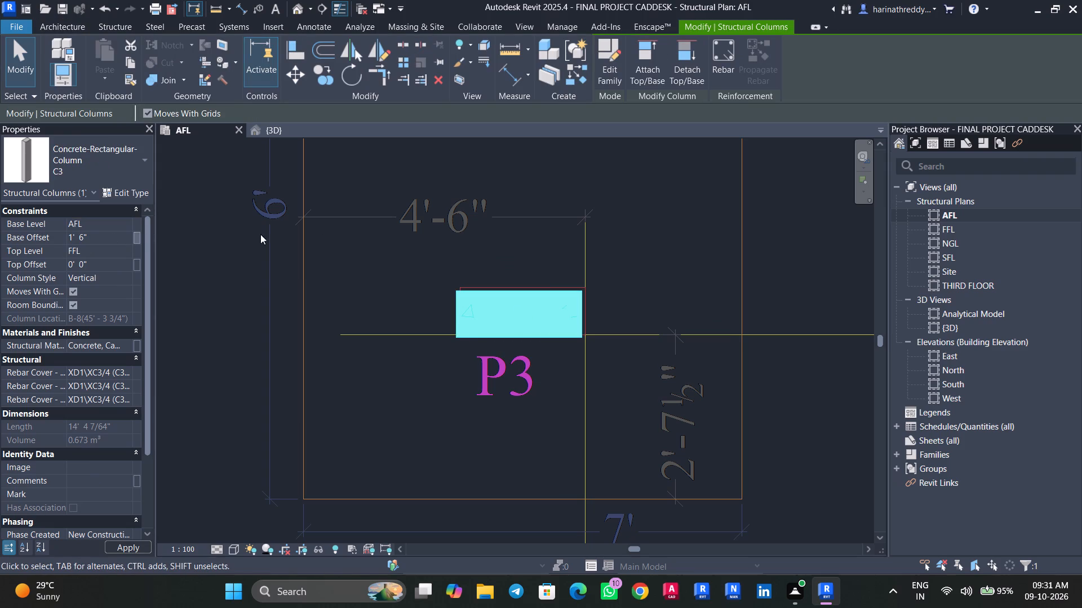
Align the C3 column's upper long edge and right short edge with the P3 outline.
{"action": "scroll", "coordinate": [568, 267], "scroll_direction": "up", "scroll_amount": 9}
{"action": "key", "text": "Escape"}
{"action": "type", "text": "AL"}
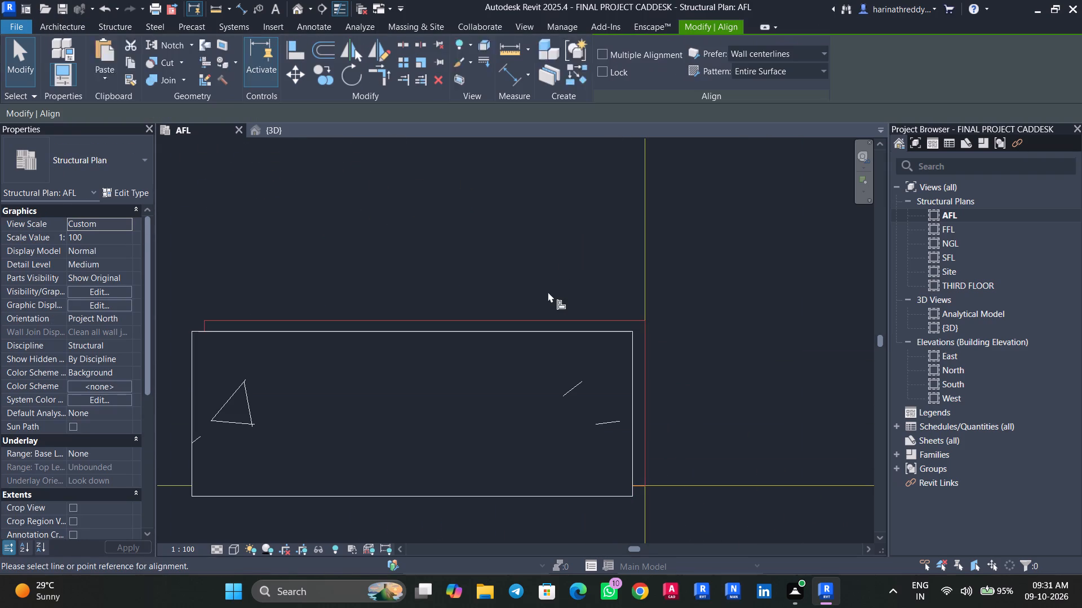
{"action": "left_click", "coordinate": [539, 315]}
{"action": "left_click", "coordinate": [541, 329]}
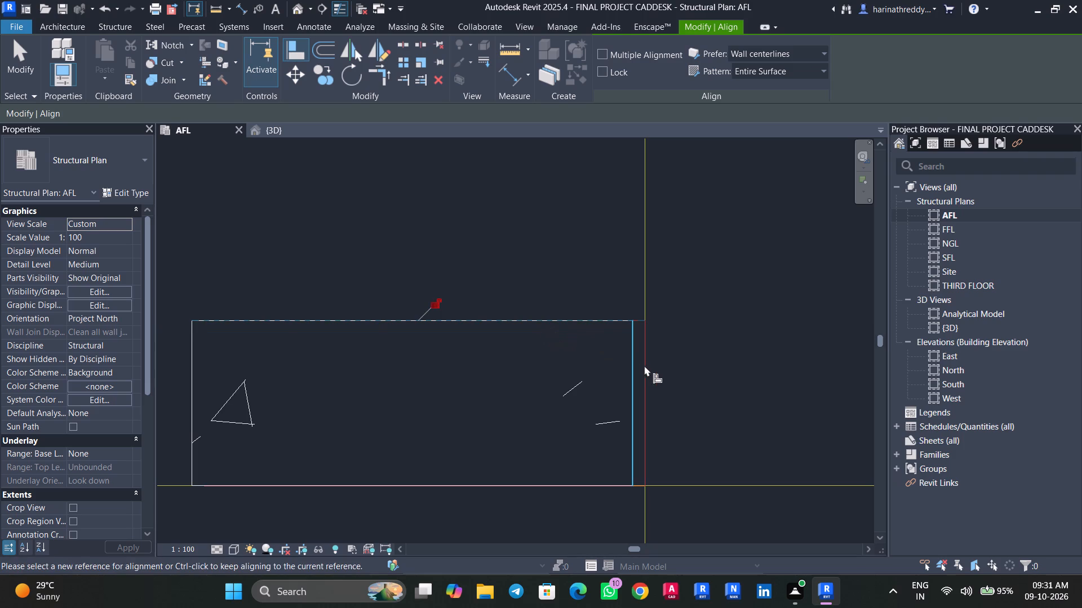
{"action": "left_click", "coordinate": [645, 366]}
{"action": "left_click", "coordinate": [634, 370]}
{"action": "key", "text": "Escape"}
{"action": "key", "text": "Escape"}
{"action": "key", "text": "Escape"}
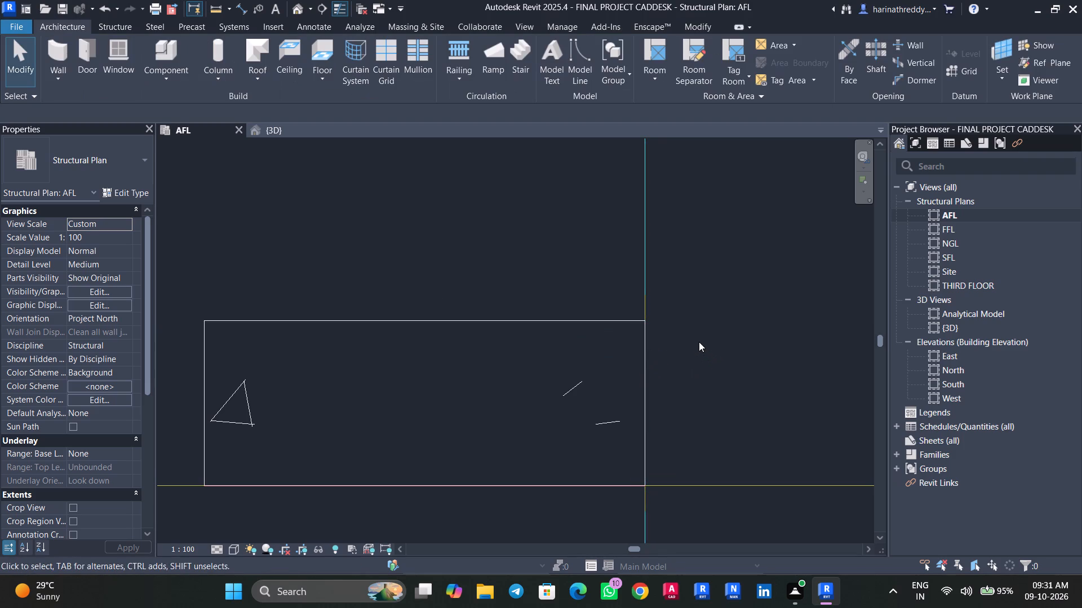
Check up close how the C3 column's edges and corner fit the P3 outline.
{"action": "scroll", "coordinate": [699, 342], "scroll_direction": "down", "scroll_amount": 1}
{"action": "scroll", "coordinate": [699, 342], "scroll_direction": "up", "scroll_amount": 1}
{"action": "scroll", "coordinate": [699, 342], "scroll_direction": "down", "scroll_amount": 13}
{"action": "scroll", "coordinate": [610, 337], "scroll_direction": "up", "scroll_amount": 5}
{"action": "scroll", "coordinate": [579, 334], "scroll_direction": "down", "scroll_amount": 1}
{"action": "scroll", "coordinate": [588, 335], "scroll_direction": "up", "scroll_amount": 4}
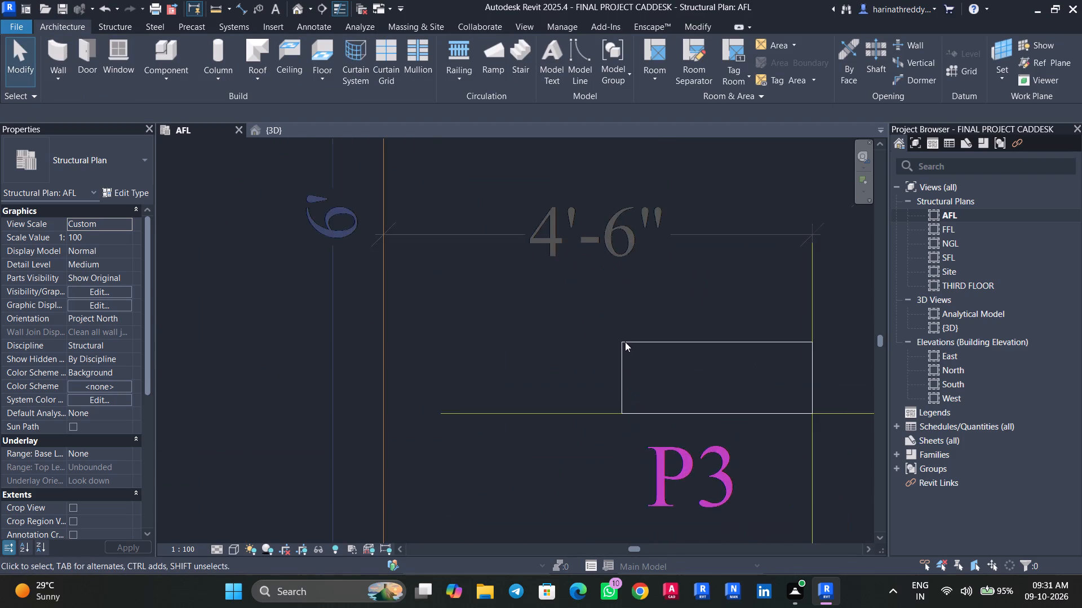
{"action": "scroll", "coordinate": [626, 342], "scroll_direction": "down", "scroll_amount": 1}
{"action": "scroll", "coordinate": [631, 343], "scroll_direction": "up", "scroll_amount": 14}
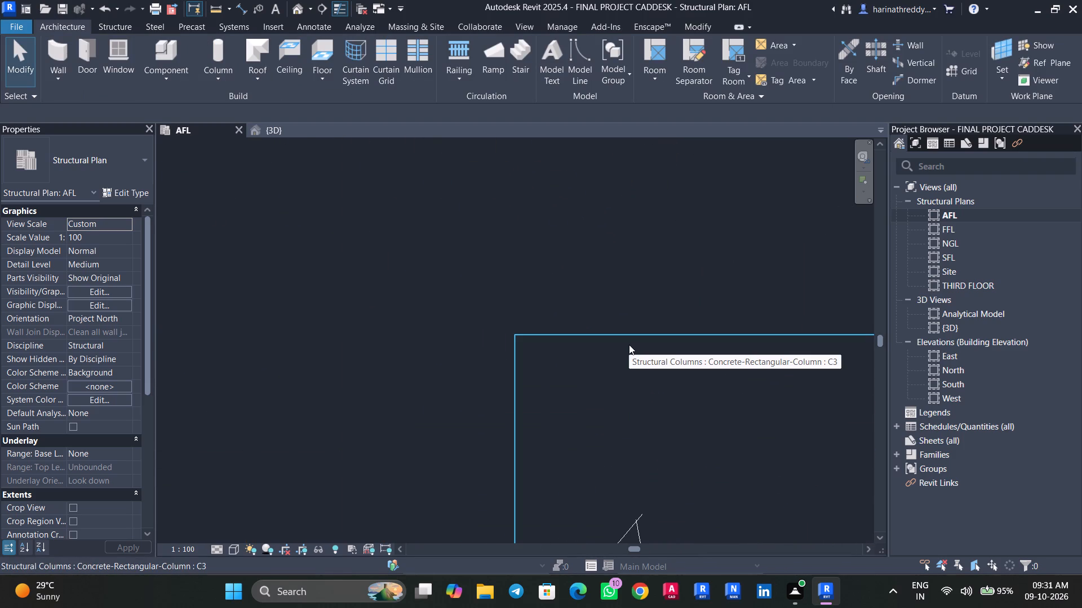
{"action": "scroll", "coordinate": [629, 345], "scroll_direction": "down", "scroll_amount": 5}
{"action": "scroll", "coordinate": [629, 345], "scroll_direction": "up", "scroll_amount": 1}
{"action": "scroll", "coordinate": [629, 345], "scroll_direction": "down", "scroll_amount": 7}
{"action": "scroll", "coordinate": [629, 345], "scroll_direction": "up", "scroll_amount": 1}
{"action": "scroll", "coordinate": [629, 345], "scroll_direction": "down", "scroll_amount": 2}
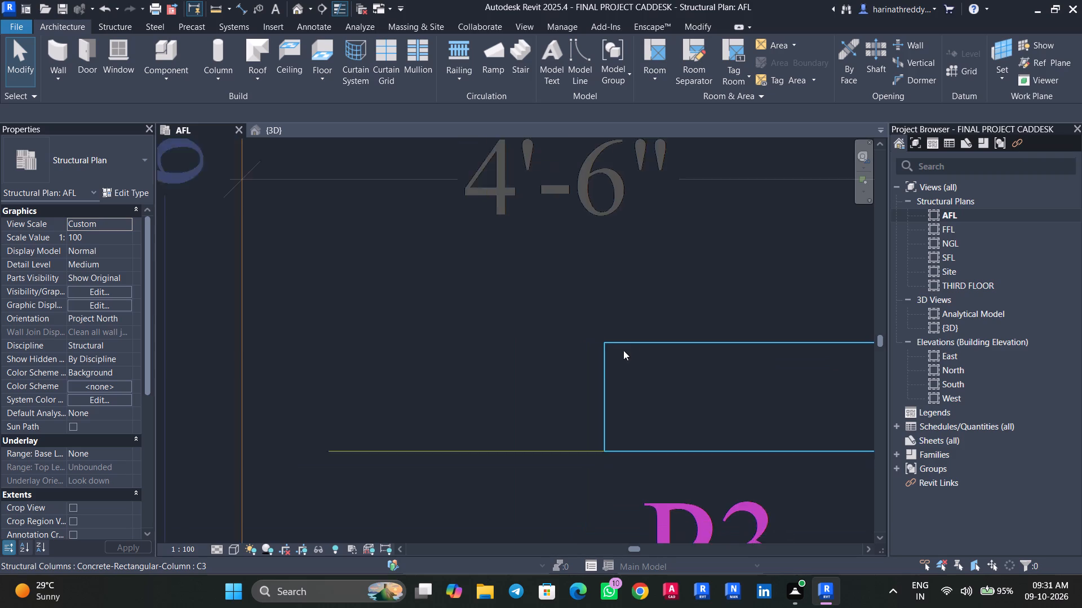
Place a C2 structural column up to FFL at the leftmost P2 outline on grid B.
{"action": "scroll", "coordinate": [515, 381], "scroll_direction": "down", "scroll_amount": 20}
{"action": "scroll", "coordinate": [515, 381], "scroll_direction": "down", "scroll_amount": 2}
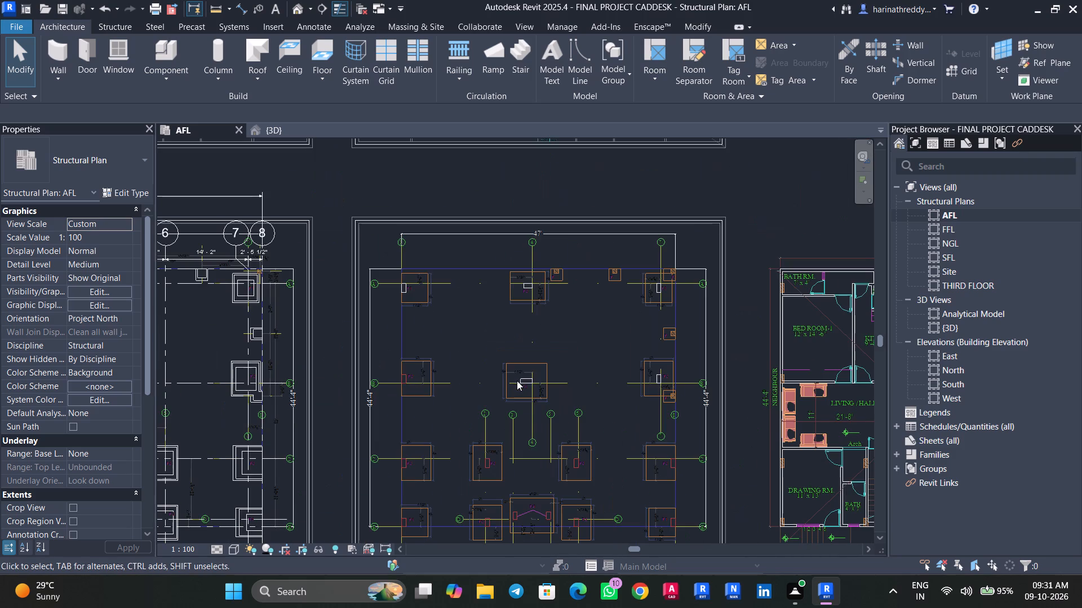
{"action": "scroll", "coordinate": [398, 392], "scroll_direction": "up", "scroll_amount": 14}
{"action": "middle_click_drag", "start_coordinate": [444, 361], "coordinate": [518, 423]}
{"action": "scroll", "coordinate": [518, 423], "scroll_direction": "up", "scroll_amount": 1}
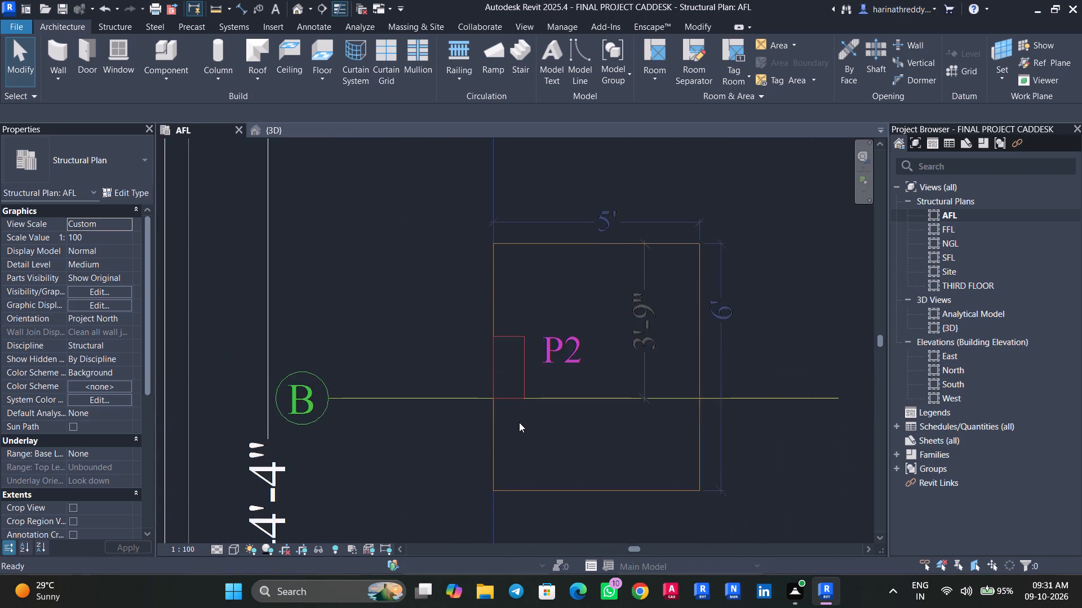
{"action": "type", "text": "CL"}
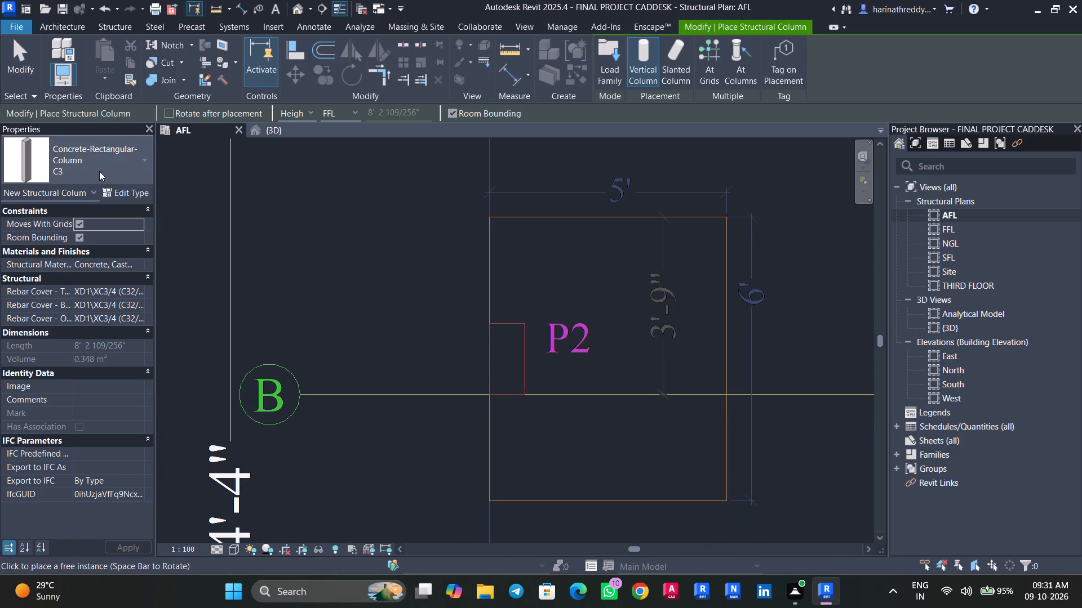
{"action": "left_click", "coordinate": [108, 153]}
{"action": "left_click", "coordinate": [77, 310]}
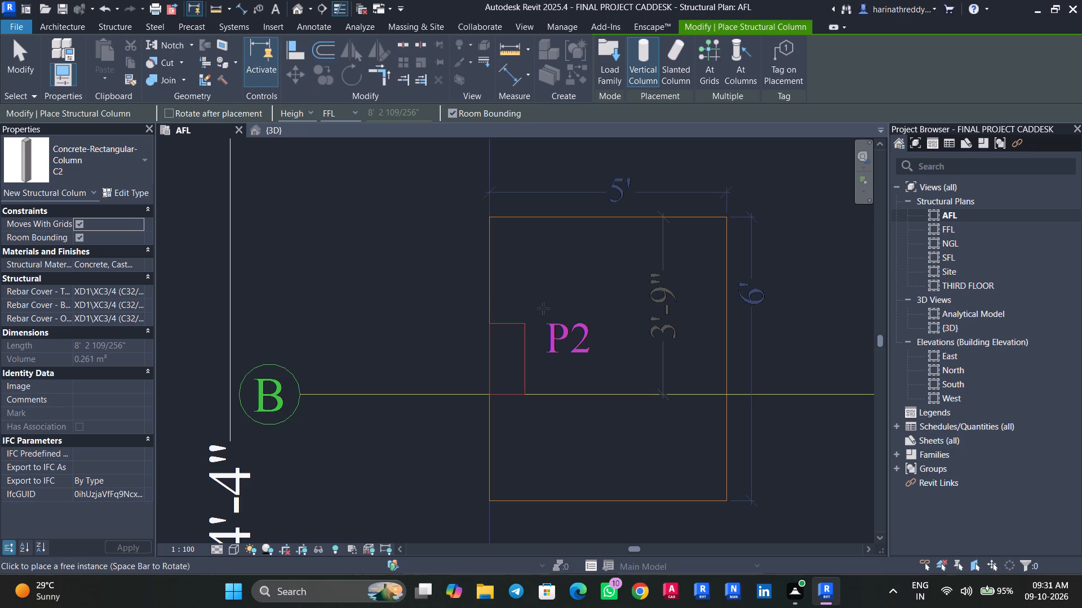
{"action": "scroll", "coordinate": [587, 328], "scroll_direction": "up", "scroll_amount": 3}
{"action": "scroll", "coordinate": [587, 328], "scroll_direction": "down", "scroll_amount": 1}
{"action": "scroll", "coordinate": [587, 328], "scroll_direction": "up", "scroll_amount": 6}
{"action": "scroll", "coordinate": [377, 405], "scroll_direction": "down", "scroll_amount": 3}
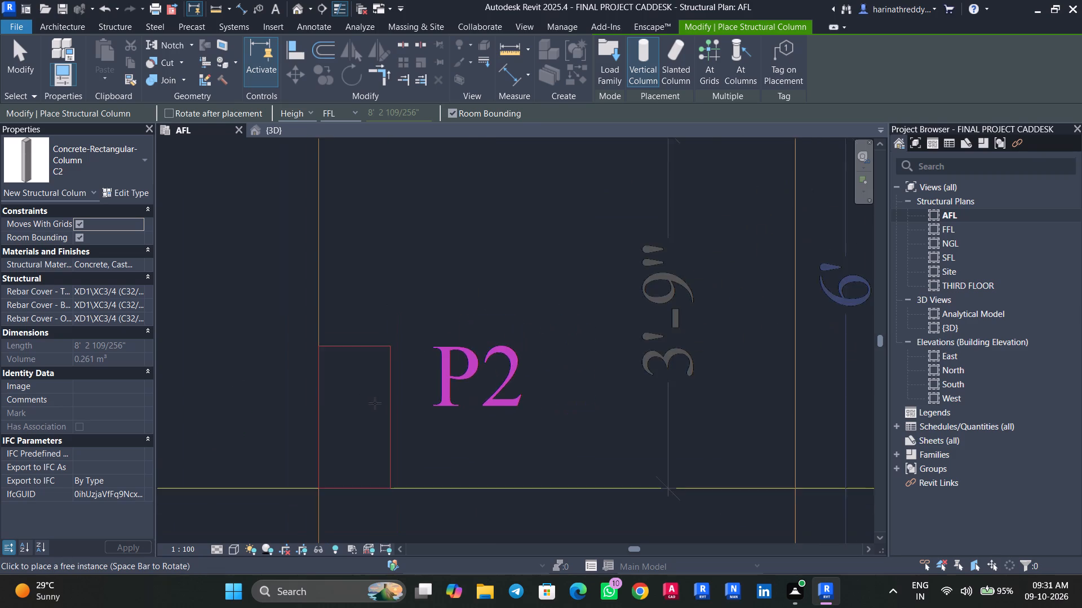
{"action": "middle_click_drag", "start_coordinate": [375, 403], "coordinate": [507, 302]}
{"action": "left_click", "coordinate": [482, 321]}
{"action": "key", "text": "Escape"}
{"action": "key", "text": "Escape"}
{"action": "key", "text": "Escape"}
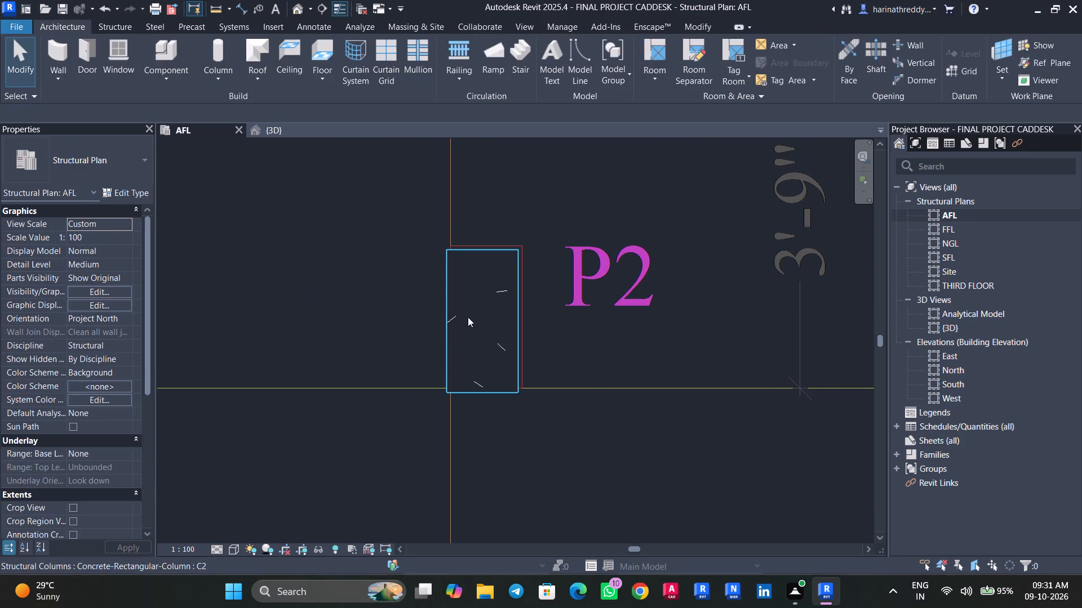
Set the base offset of the C2 column at the leftmost P2 outline on grid B to 1' 6".
{"action": "left_click", "coordinate": [468, 317]}
{"action": "left_click", "coordinate": [107, 236]}
{"action": "type", "text": "1'6\""}
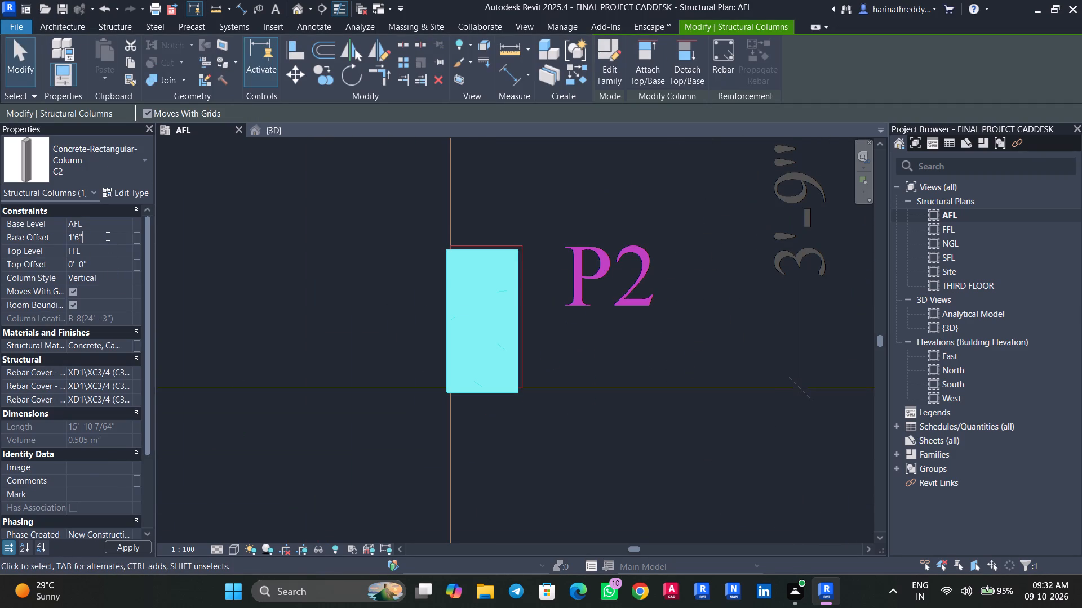
{"action": "key", "text": "Return"}
{"action": "key", "text": "Escape"}
{"action": "key", "text": "Escape"}
Align that C2 column's upper short edge and right long edge with the P2 outline on grid B.
{"action": "type", "text": "AL"}
{"action": "left_click", "coordinate": [486, 240]}
{"action": "left_click", "coordinate": [489, 247]}
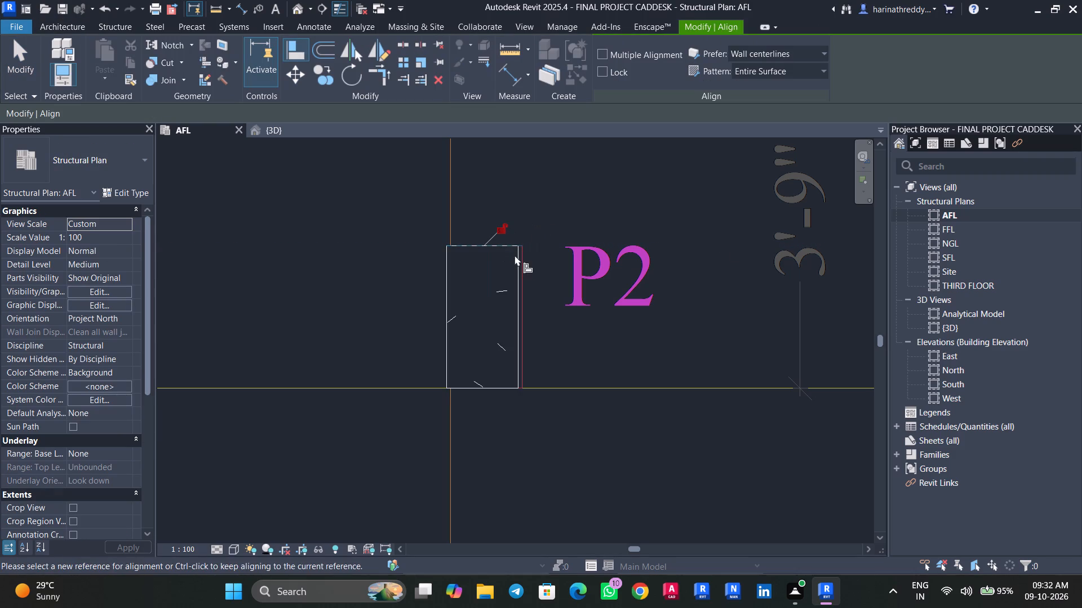
{"action": "left_click", "coordinate": [525, 261]}
{"action": "left_click", "coordinate": [518, 265]}
{"action": "key", "text": "Escape"}
{"action": "key", "text": "Escape"}
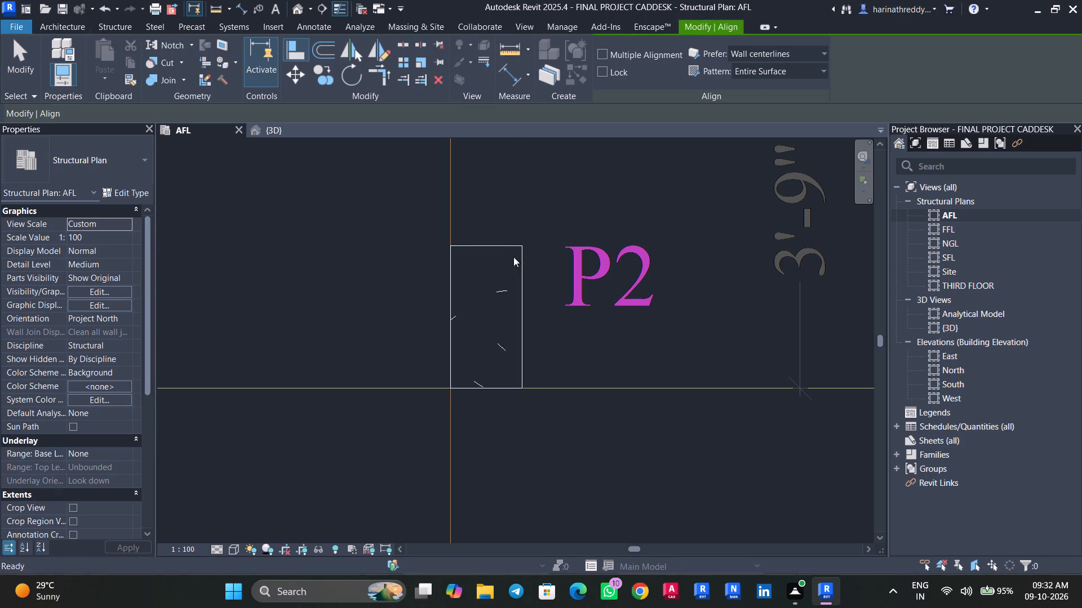
{"action": "key", "text": "Escape"}
Place a C2 structural column up to FFL at the leftmost P2 outline on grid C.
{"action": "scroll", "coordinate": [509, 245], "scroll_direction": "down", "scroll_amount": 8}
{"action": "left_click", "coordinate": [509, 245]}
{"action": "scroll", "coordinate": [509, 245], "scroll_direction": "down", "scroll_amount": 4}
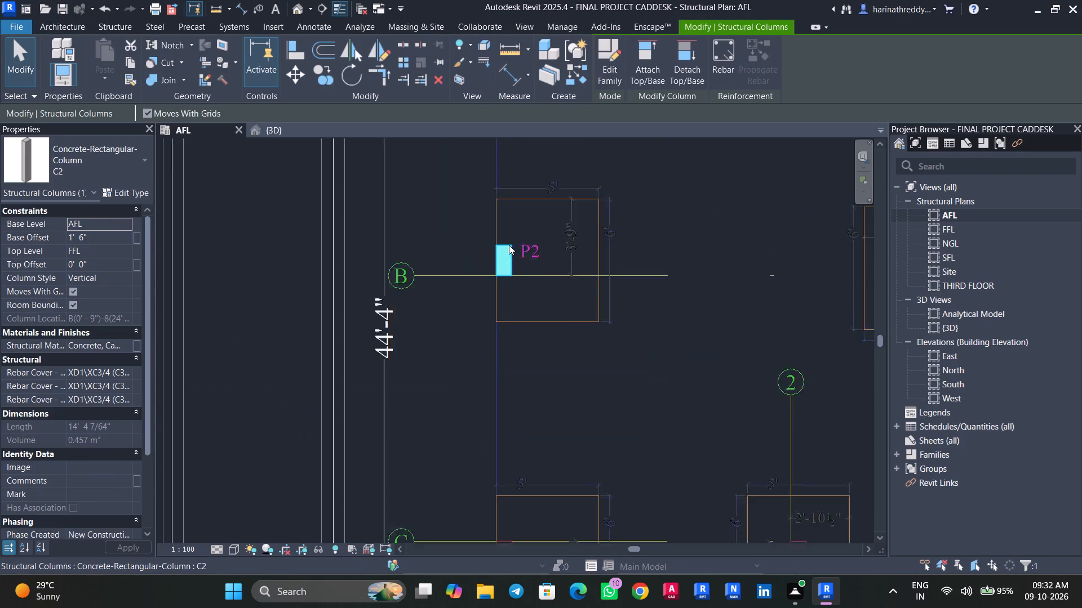
{"action": "scroll", "coordinate": [509, 245], "scroll_direction": "down", "scroll_amount": 5}
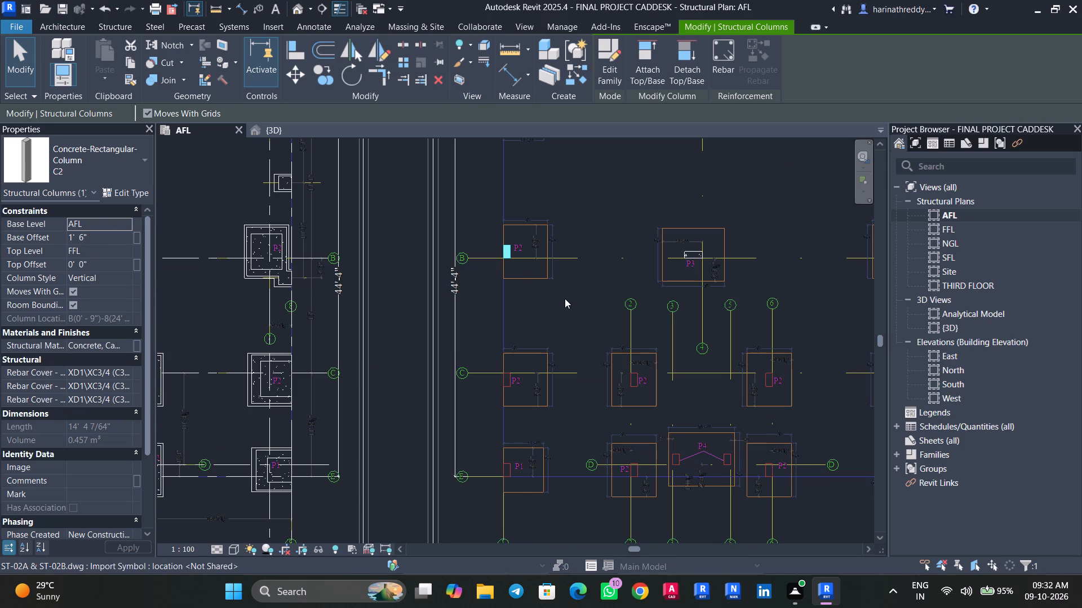
{"action": "middle_click_drag", "start_coordinate": [564, 298], "coordinate": [384, 343]}
{"action": "key", "text": "Escape"}
{"action": "key", "text": "Escape"}
{"action": "middle_click_drag", "start_coordinate": [419, 341], "coordinate": [514, 218]}
{"action": "scroll", "coordinate": [420, 314], "scroll_direction": "up", "scroll_amount": 1}
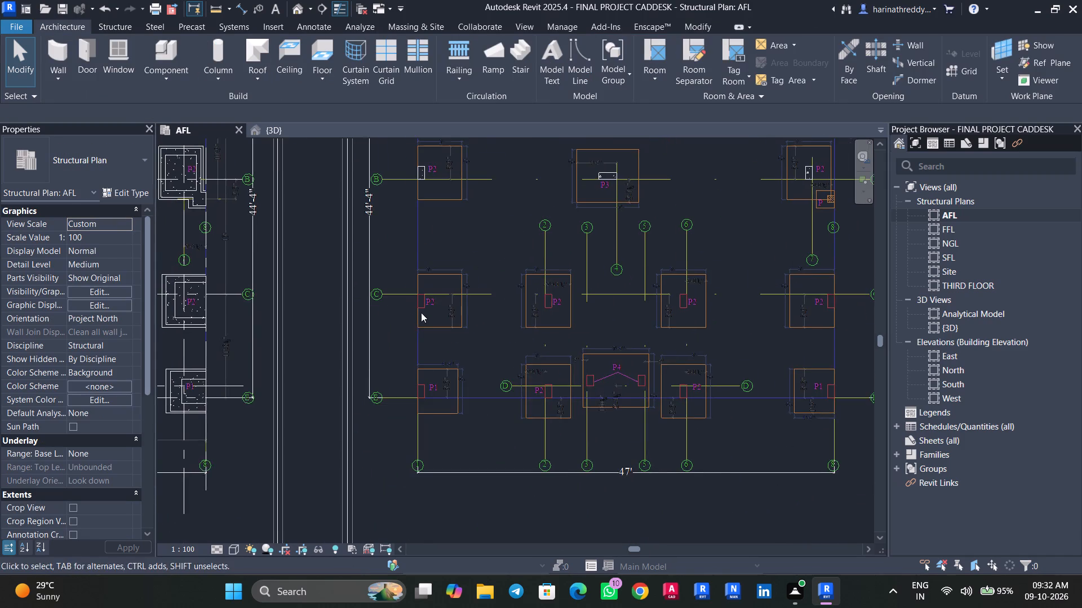
{"action": "scroll", "coordinate": [421, 312], "scroll_direction": "up", "scroll_amount": 10}
{"action": "type", "text": "CL"}
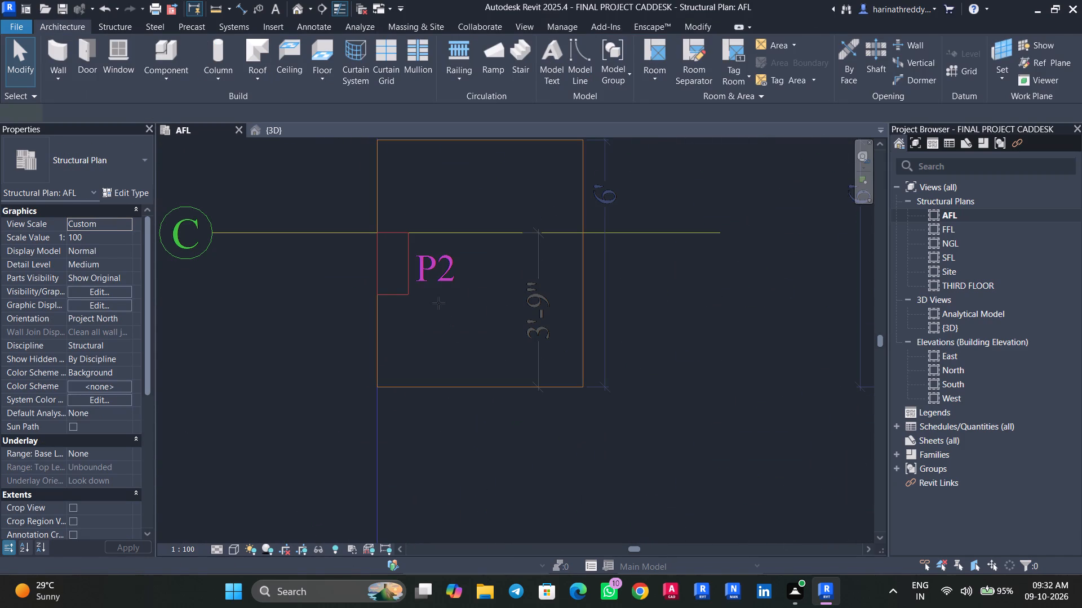
{"action": "scroll", "coordinate": [418, 262], "scroll_direction": "down", "scroll_amount": 1}
{"action": "scroll", "coordinate": [418, 262], "scroll_direction": "up", "scroll_amount": 2}
{"action": "left_click", "coordinate": [383, 258]}
{"action": "key", "text": "Escape"}
{"action": "key", "text": "Escape"}
{"action": "key", "text": "Escape"}
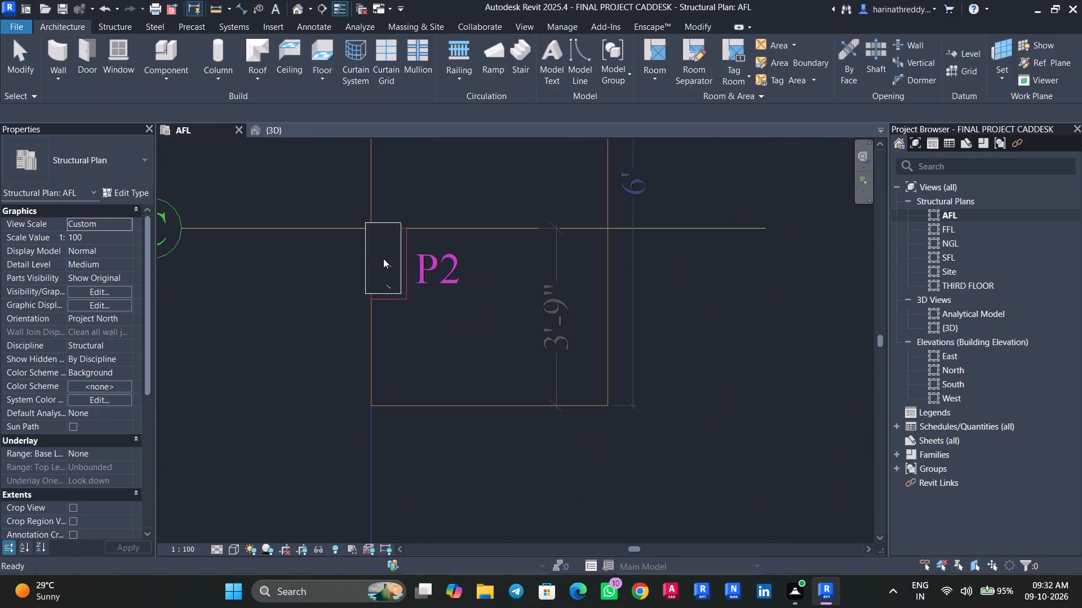
Set the base offset of the new C2 column on grid C to 1' 6".
{"action": "left_click", "coordinate": [383, 258]}
{"action": "left_click", "coordinate": [103, 240]}
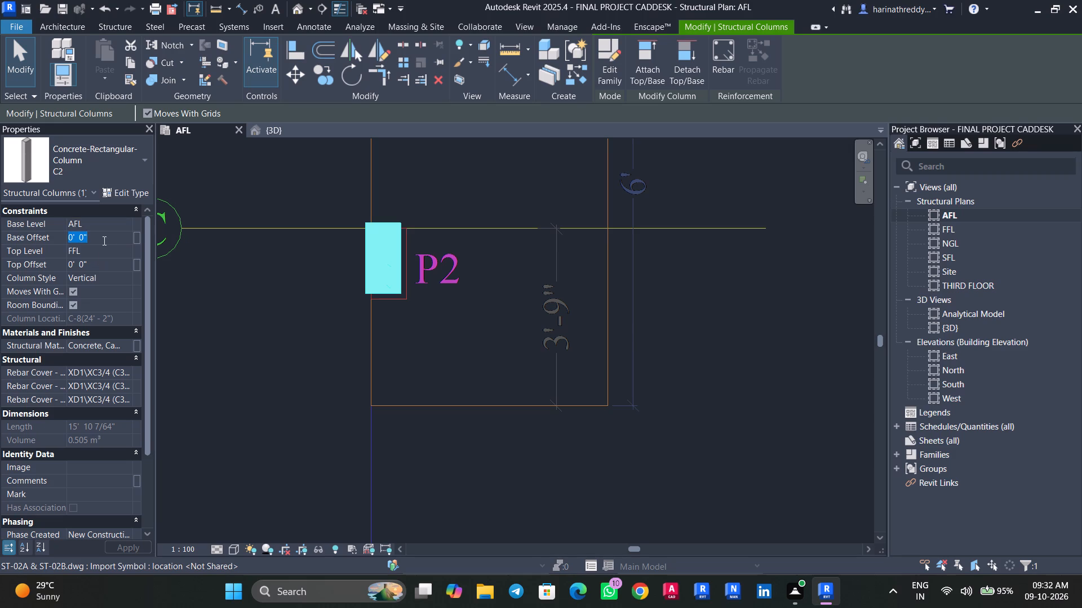
{"action": "type", "text": "1'6\""}
{"action": "key", "text": "Return"}
Align the right long edge and lower short edge of the new C2 column with the leftmost P2 outline on grid C.
{"action": "scroll", "coordinate": [493, 260], "scroll_direction": "up", "scroll_amount": 1}
{"action": "scroll", "coordinate": [494, 259], "scroll_direction": "down", "scroll_amount": 1}
{"action": "scroll", "coordinate": [495, 259], "scroll_direction": "up", "scroll_amount": 6}
{"action": "scroll", "coordinate": [412, 271], "scroll_direction": "down", "scroll_amount": 1}
{"action": "scroll", "coordinate": [411, 271], "scroll_direction": "up", "scroll_amount": 3}
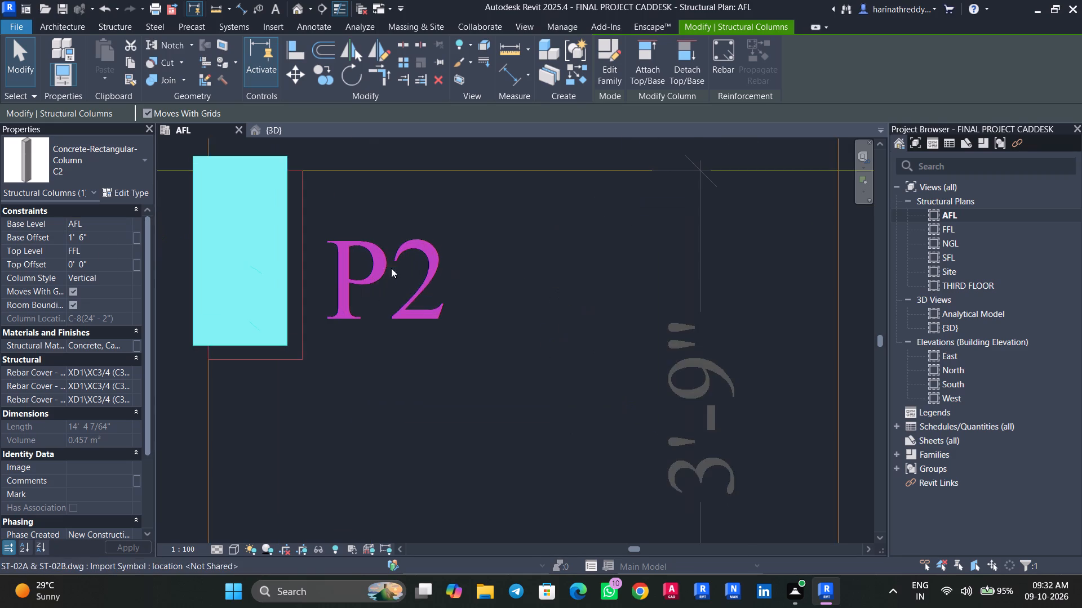
{"action": "middle_click_drag", "start_coordinate": [387, 258], "coordinate": [619, 321]}
{"action": "key", "text": "Escape"}
{"action": "key", "text": "Escape"}
{"action": "type", "text": "AL"}
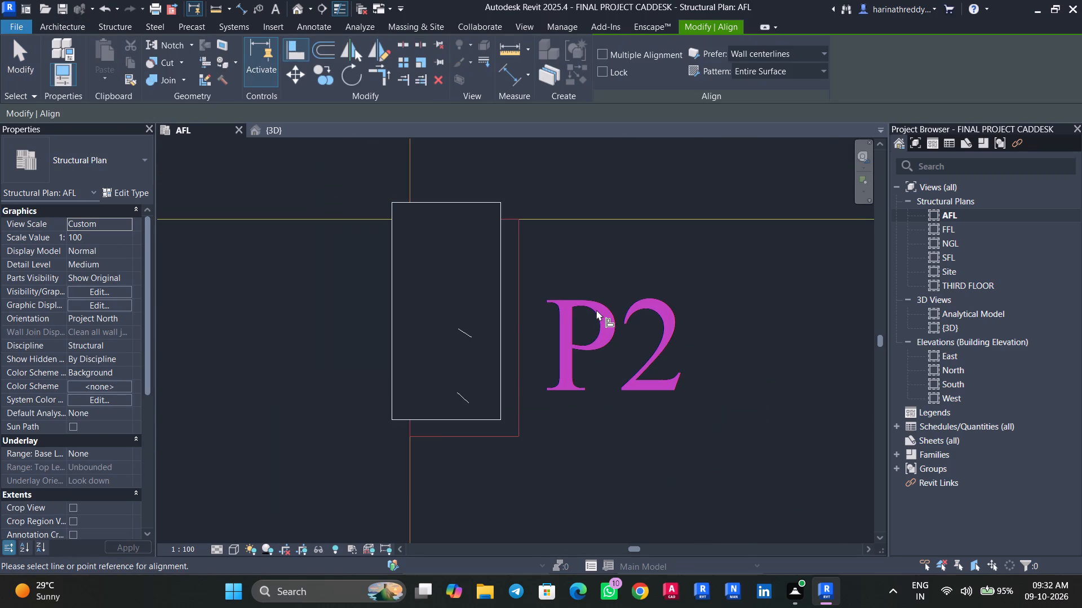
{"action": "left_click", "coordinate": [523, 281]}
{"action": "left_click", "coordinate": [499, 284]}
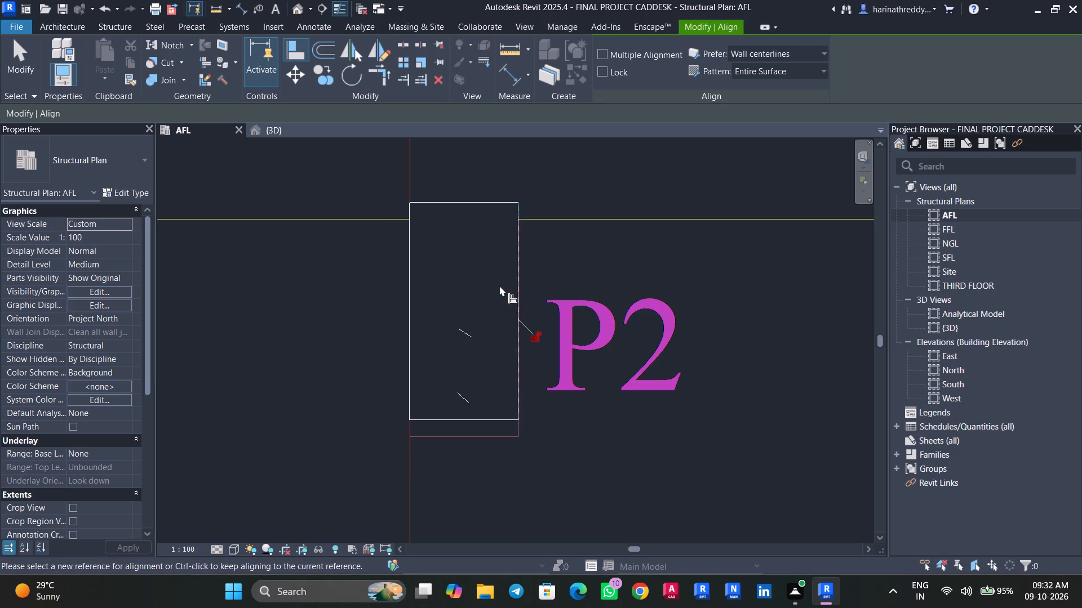
{"action": "left_click", "coordinate": [484, 439]}
{"action": "left_click", "coordinate": [483, 424]}
{"action": "key", "text": "Escape"}
{"action": "key", "text": "Escape"}
Place a C2 structural column up to FFL in the P2 outline at grids C and 2.
{"action": "scroll", "coordinate": [539, 389], "scroll_direction": "down", "scroll_amount": 6}
{"action": "scroll", "coordinate": [539, 389], "scroll_direction": "up", "scroll_amount": 1}
{"action": "scroll", "coordinate": [539, 389], "scroll_direction": "down", "scroll_amount": 2}
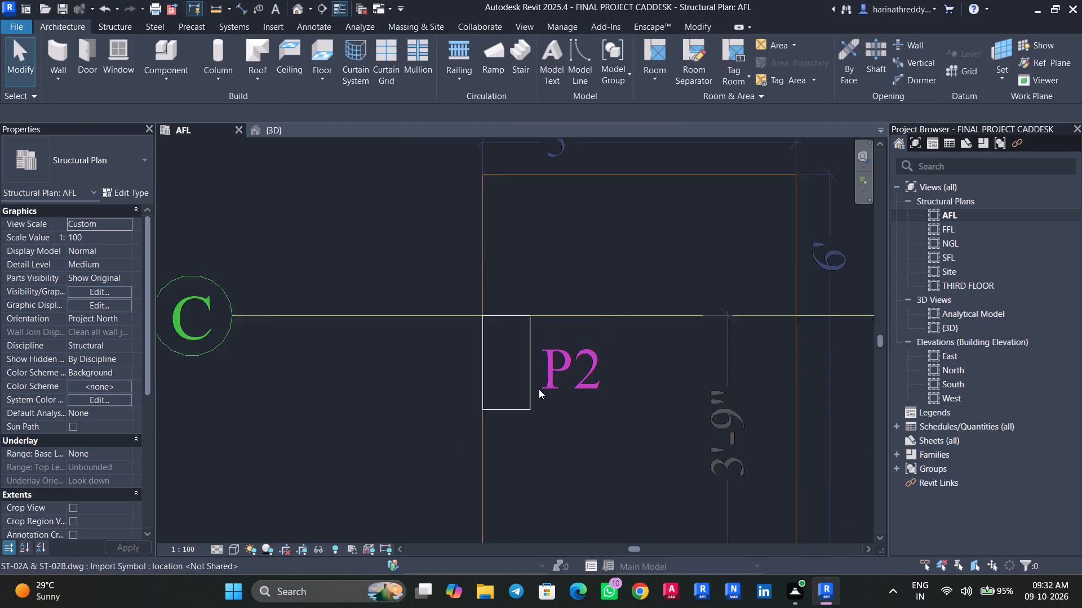
{"action": "scroll", "coordinate": [539, 389], "scroll_direction": "down", "scroll_amount": 1}
{"action": "middle_click_drag", "start_coordinate": [645, 398], "coordinate": [344, 412]}
{"action": "middle_click_drag", "start_coordinate": [672, 396], "coordinate": [362, 410]}
{"action": "middle_click_drag", "start_coordinate": [675, 406], "coordinate": [578, 415]}
{"action": "scroll", "coordinate": [501, 430], "scroll_direction": "up", "scroll_amount": 2}
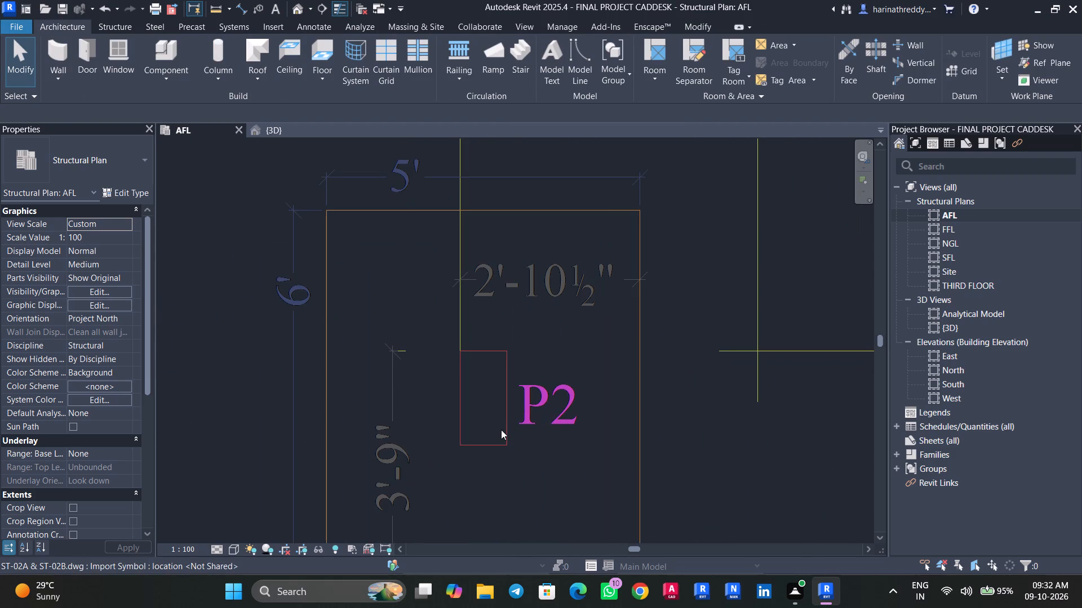
{"action": "type", "text": "CL"}
{"action": "scroll", "coordinate": [490, 417], "scroll_direction": "up", "scroll_amount": 4}
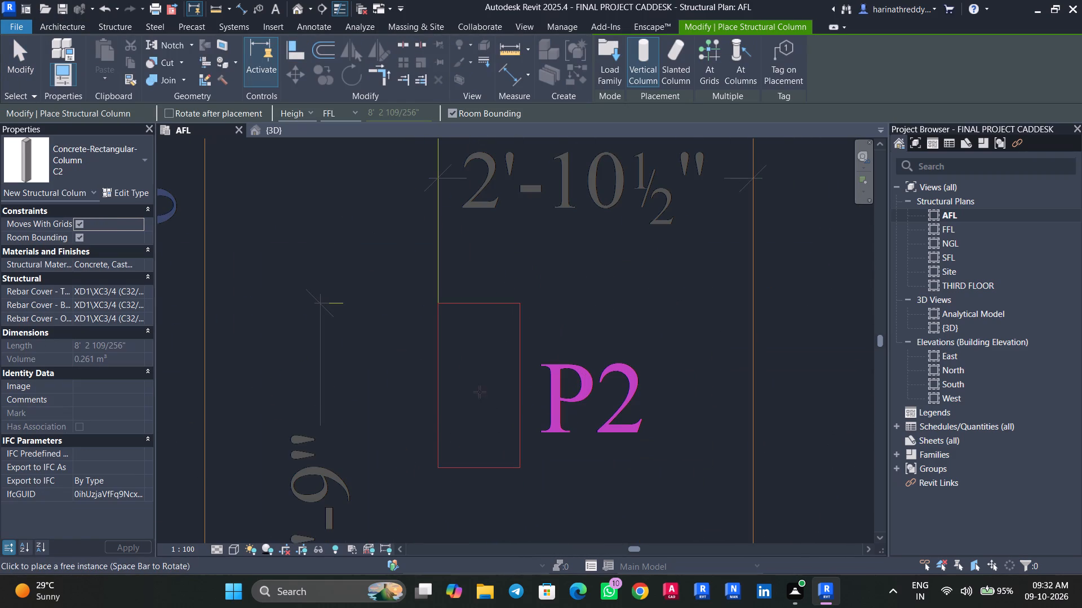
{"action": "left_click", "coordinate": [473, 384]}
{"action": "key", "text": "Escape"}
{"action": "key", "text": "Escape"}
{"action": "key", "text": "Escape"}
Set the base offset of the C2 column at grids C and 2 to 1' 6".
{"action": "left_click", "coordinate": [471, 384]}
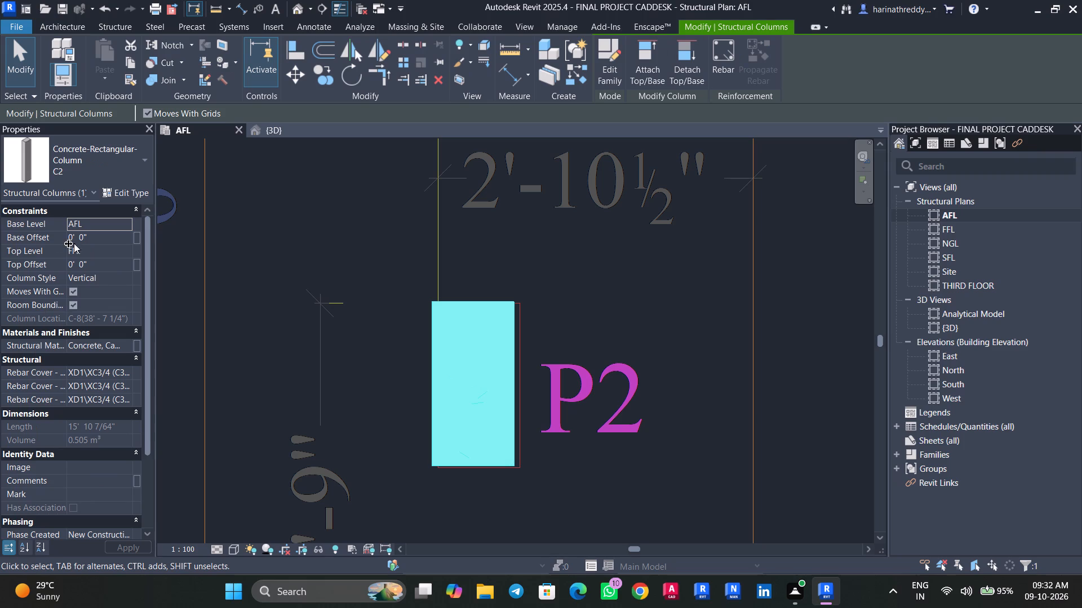
{"action": "left_click", "coordinate": [101, 238]}
{"action": "type", "text": "41"}
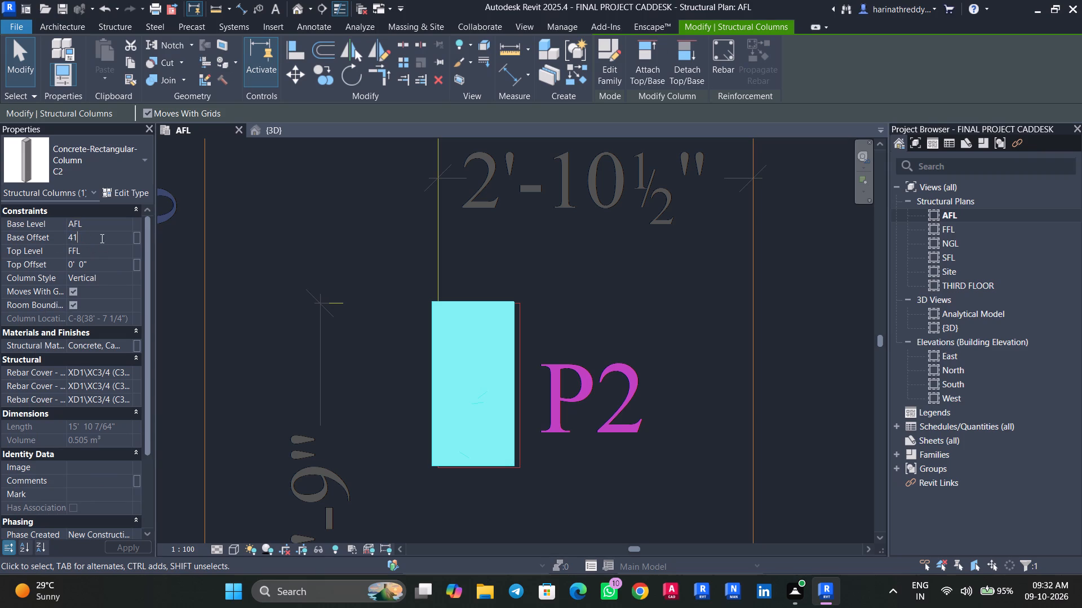
{"action": "key", "text": "BackSpace"}
{"action": "key", "text": "BackSpace"}
{"action": "key", "text": "BackSpace"}
{"action": "type", "text": "1'6\""}
{"action": "key", "text": "Return"}
Align the right long edge and lower short edge of the C2 column at grids C and 2 with its P2 outline.
{"action": "scroll", "coordinate": [525, 364], "scroll_direction": "up", "scroll_amount": 3}
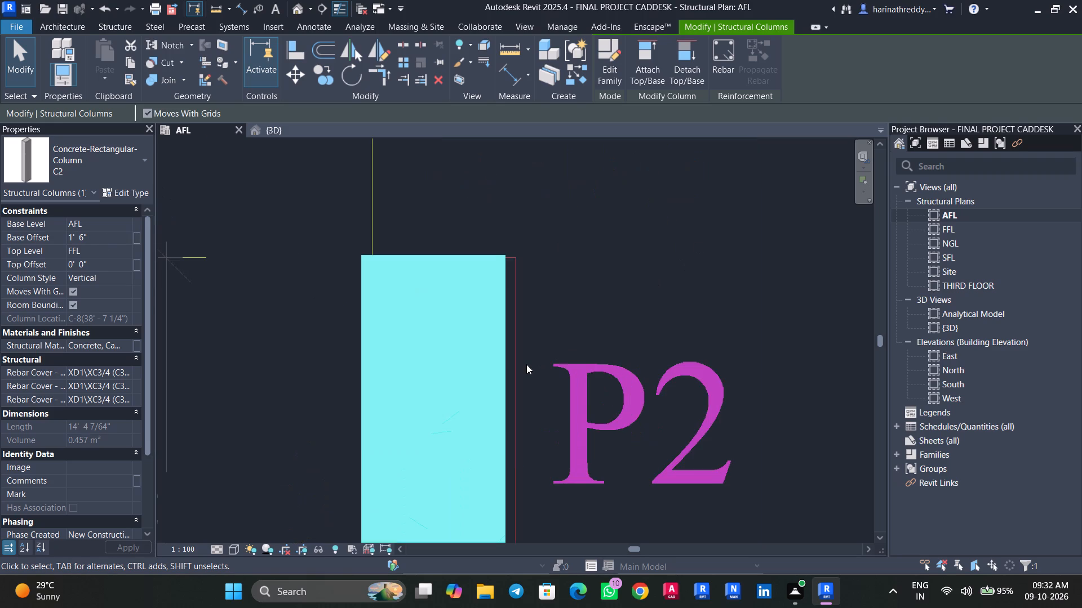
{"action": "scroll", "coordinate": [526, 364], "scroll_direction": "up", "scroll_amount": 2}
{"action": "key", "text": "Escape"}
{"action": "key", "text": "Escape"}
{"action": "type", "text": "AL"}
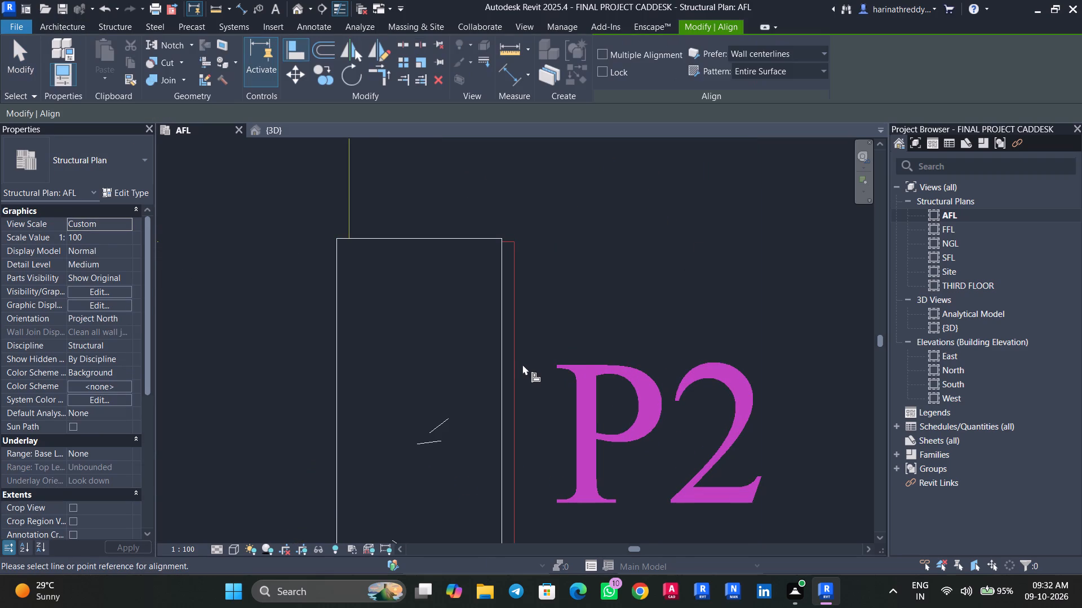
{"action": "left_click", "coordinate": [513, 363]}
{"action": "left_click", "coordinate": [504, 361]}
{"action": "middle_click_drag", "start_coordinate": [584, 248], "coordinate": [629, 87]}
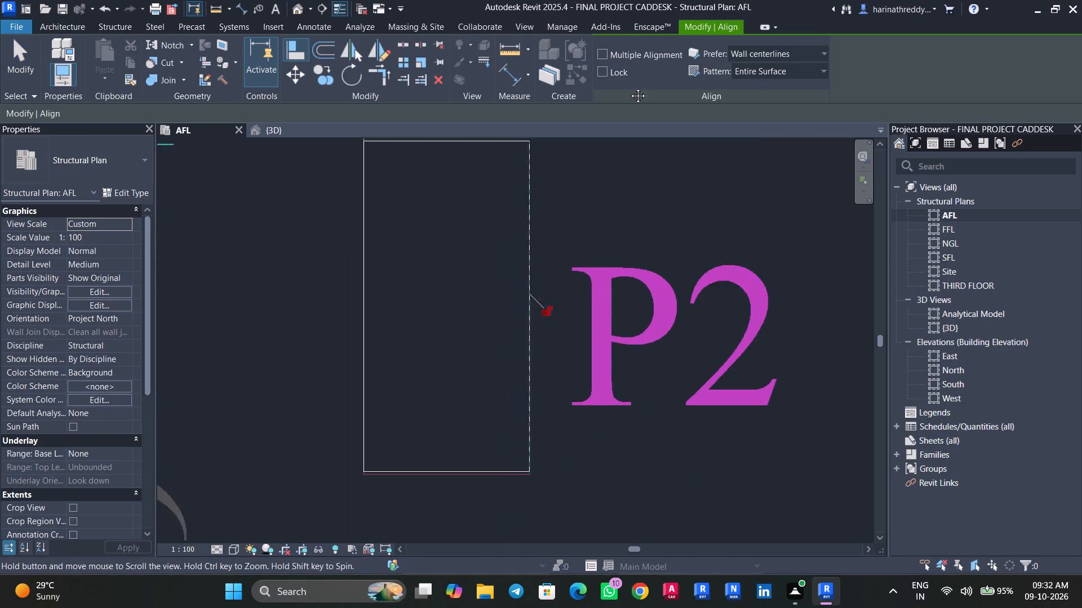
{"action": "middle_click_drag", "start_coordinate": [629, 87], "coordinate": [635, 75]}
{"action": "scroll", "coordinate": [456, 364], "scroll_direction": "up", "scroll_amount": 8}
{"action": "left_click", "coordinate": [420, 409]}
{"action": "left_click", "coordinate": [422, 395]}
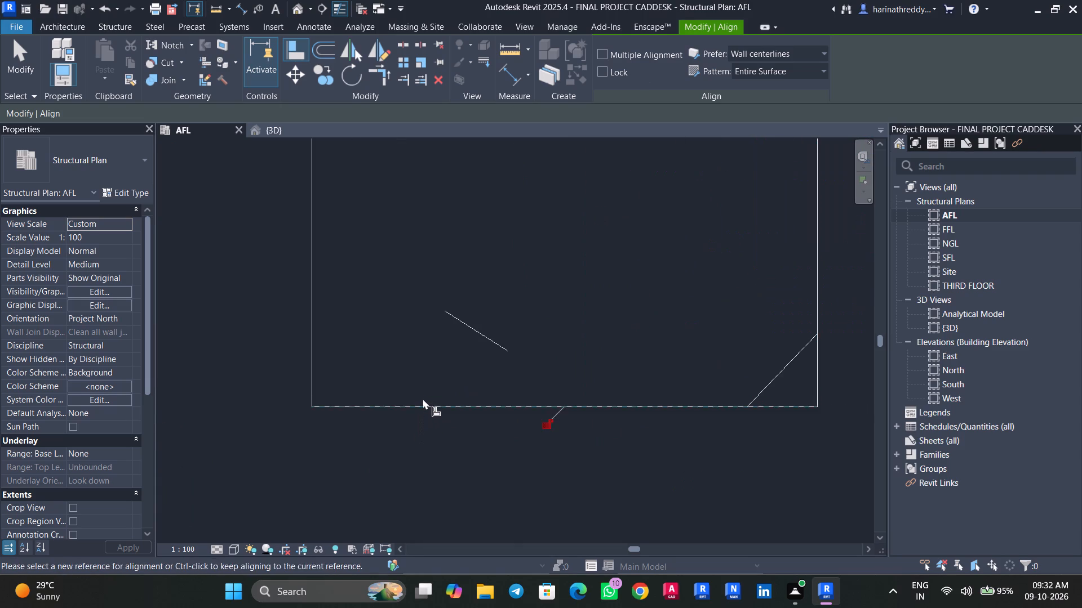
{"action": "scroll", "coordinate": [426, 408], "scroll_direction": "down", "scroll_amount": 18}
{"action": "key", "text": "Escape"}
{"action": "key", "text": "Escape"}
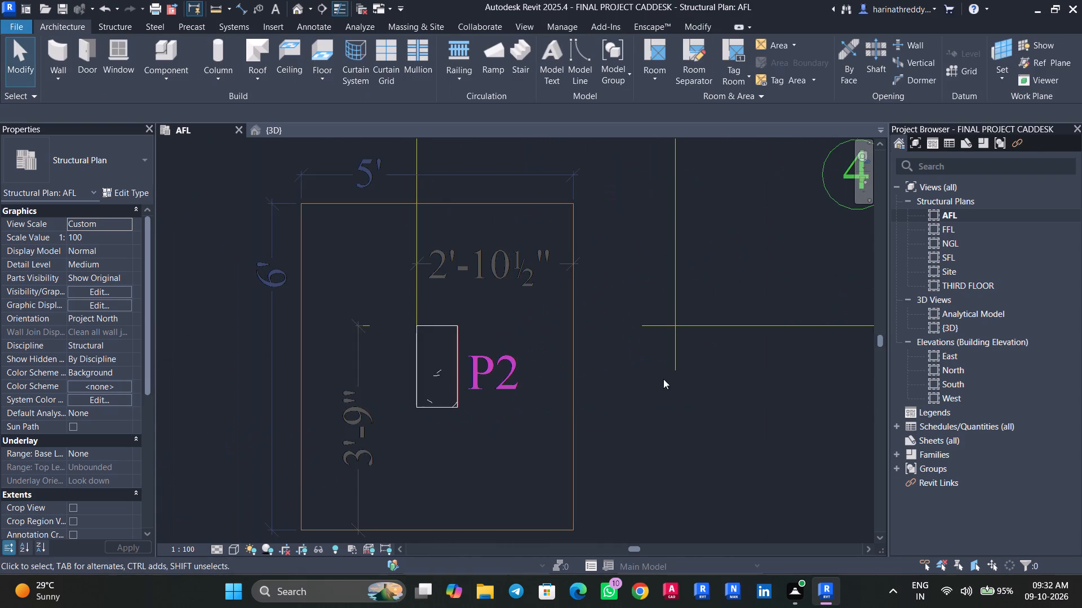
Copy the C2 column at grids C and 2 from its upper-right corner to the upper-left corner of the P2 outline at grid 6.
{"action": "middle_click_drag", "start_coordinate": [663, 379], "coordinate": [328, 436]}
{"action": "scroll", "coordinate": [341, 431], "scroll_direction": "down", "scroll_amount": 7}
{"action": "middle_click_drag", "start_coordinate": [562, 437], "coordinate": [504, 433]}
{"action": "scroll", "coordinate": [504, 436], "scroll_direction": "up", "scroll_amount": 4}
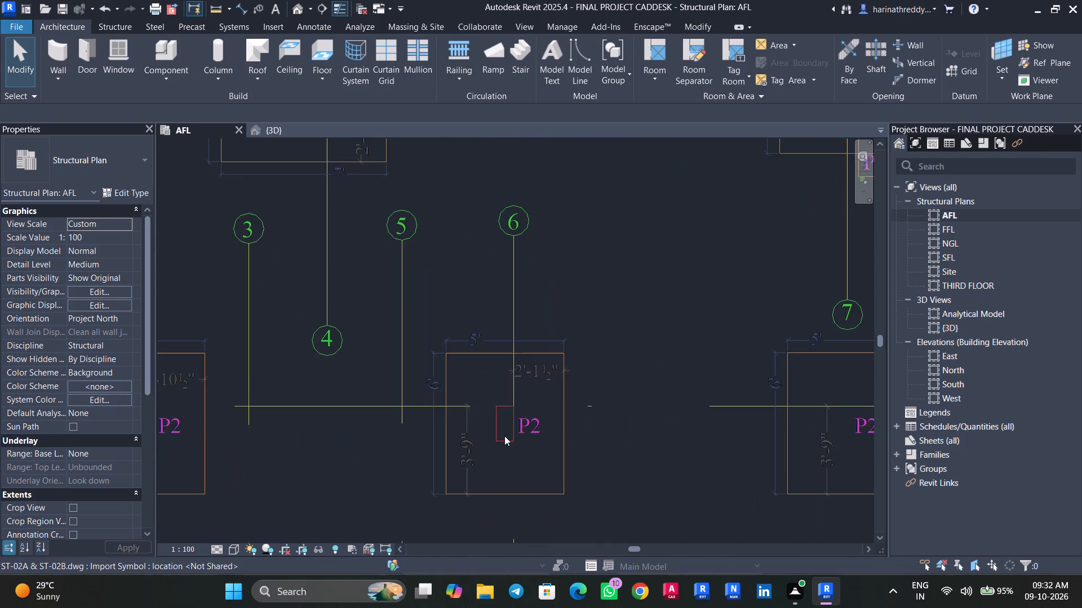
{"action": "scroll", "coordinate": [504, 434], "scroll_direction": "down", "scroll_amount": 5}
{"action": "scroll", "coordinate": [504, 434], "scroll_direction": "up", "scroll_amount": 1}
{"action": "scroll", "coordinate": [504, 434], "scroll_direction": "down", "scroll_amount": 3}
{"action": "left_click", "coordinate": [301, 423]}
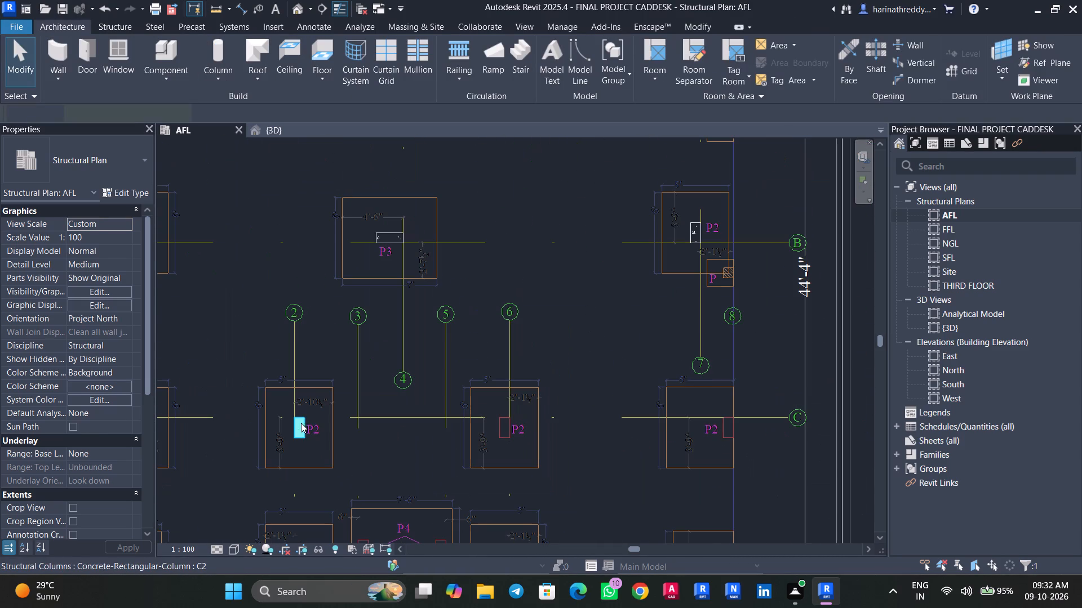
{"action": "left_click", "coordinate": [318, 80]}
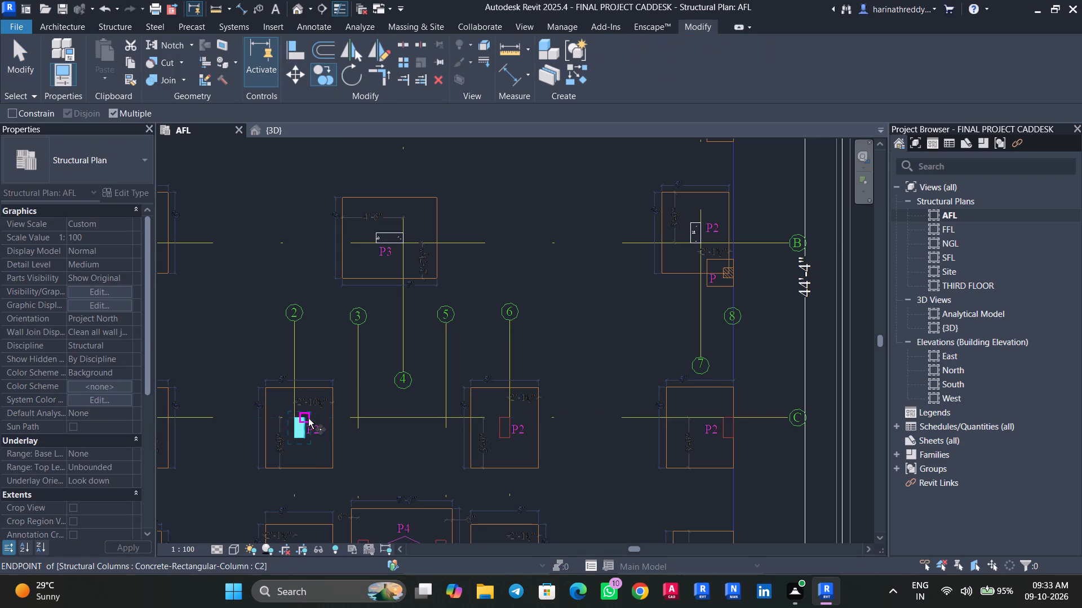
{"action": "left_click", "coordinate": [307, 418]}
{"action": "scroll", "coordinate": [491, 418], "scroll_direction": "up", "scroll_amount": 12}
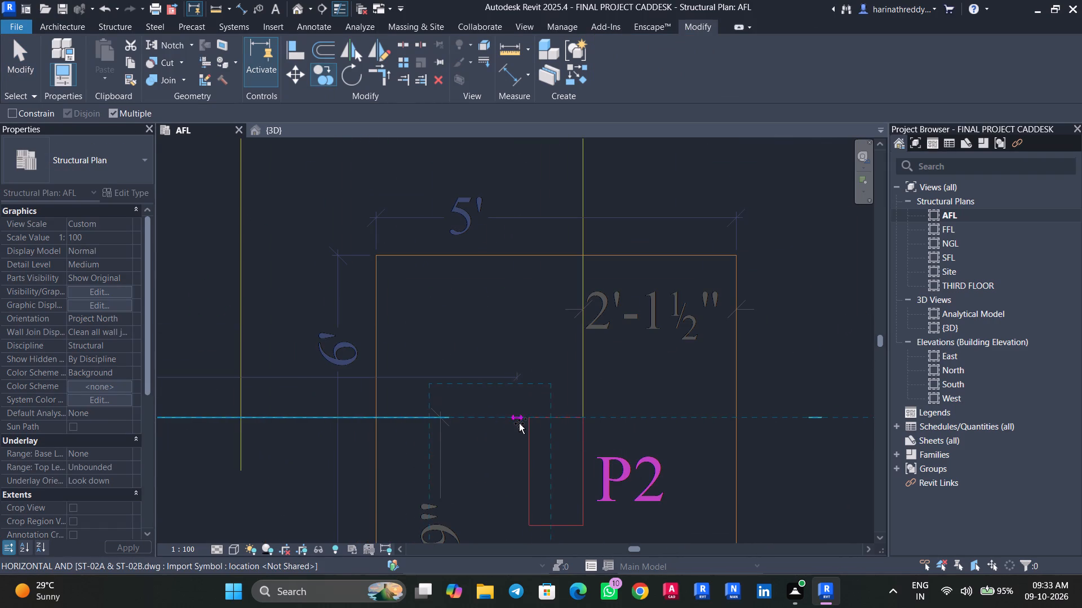
{"action": "left_click", "coordinate": [527, 419]}
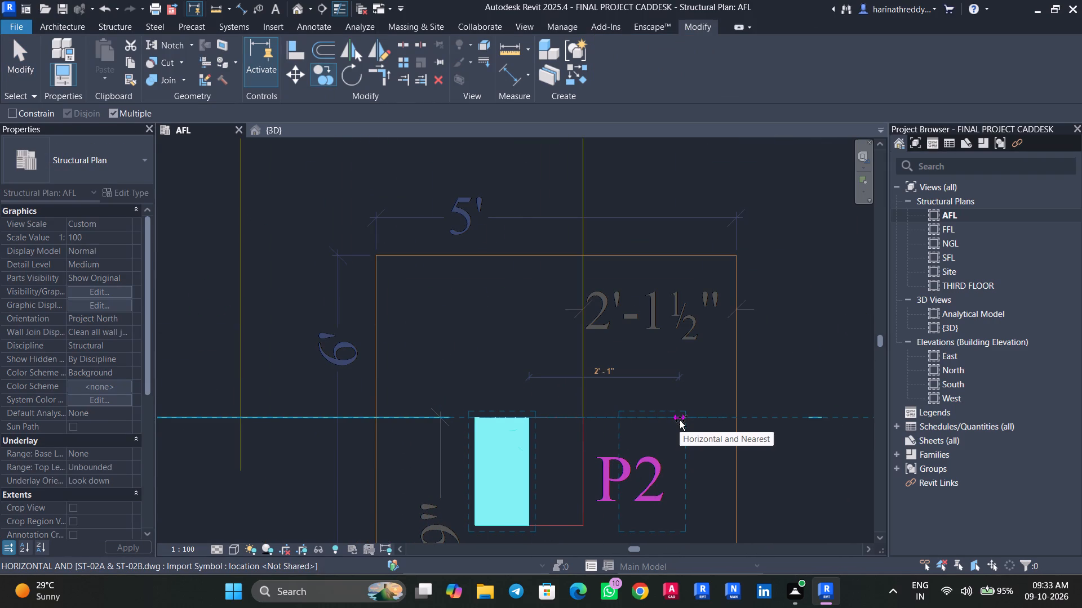
{"action": "key", "text": "Escape"}
{"action": "key", "text": "Escape"}
Copy the C2 column beside grid 6 by its upper-right corner to the P2 outline's upper-right corner at grids C and 6.
{"action": "left_click", "coordinate": [492, 469]}
{"action": "key", "text": "space"}
{"action": "key", "text": "space"}
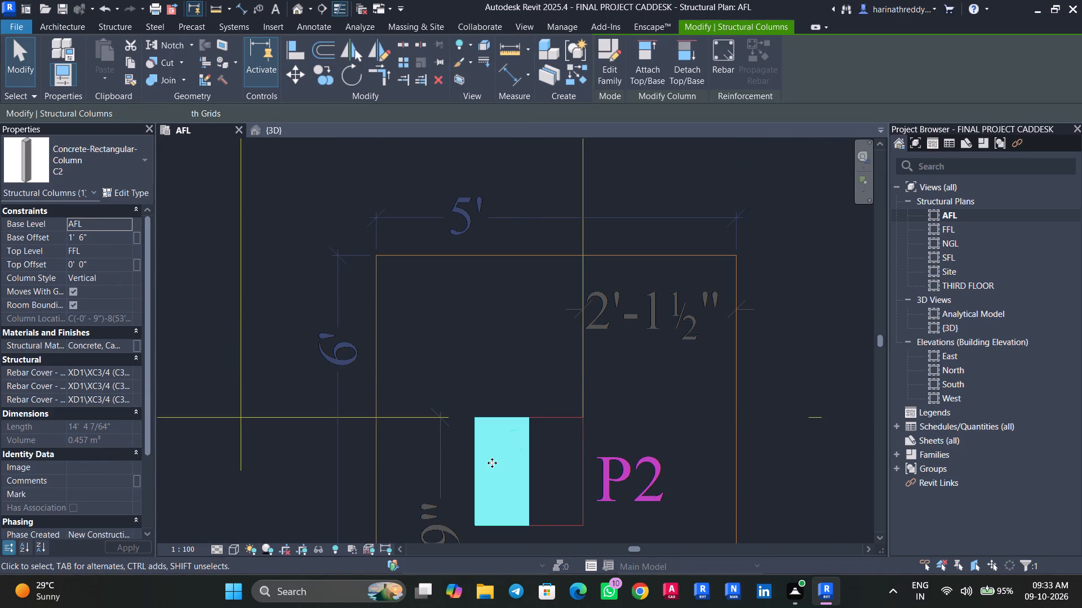
{"action": "key", "text": "space"}
{"action": "key", "text": "space"}
{"action": "left_click", "coordinate": [318, 79]}
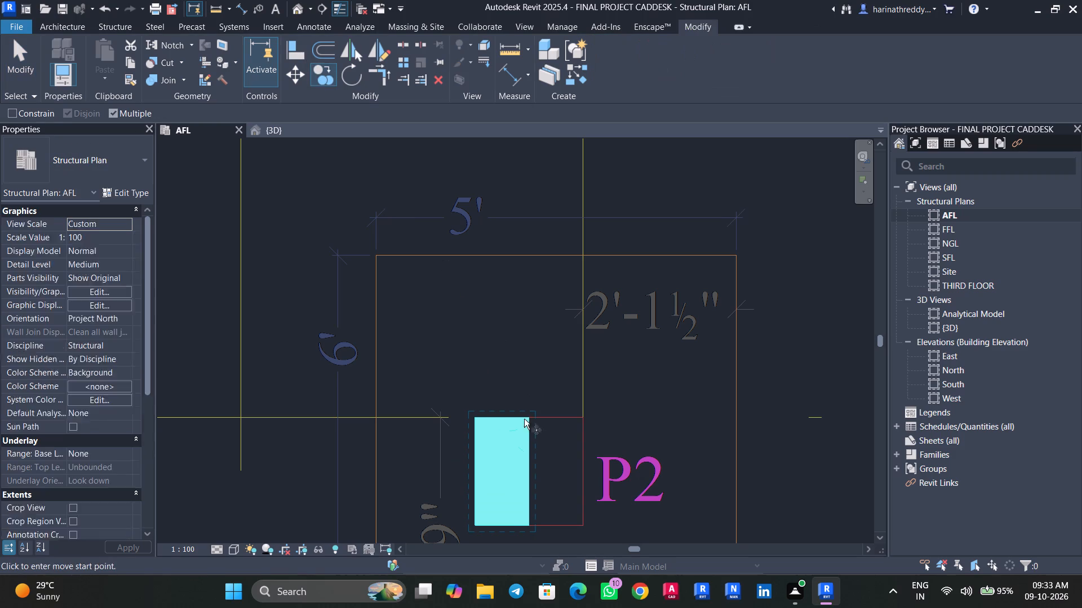
{"action": "left_click", "coordinate": [523, 418]}
{"action": "left_click", "coordinate": [580, 418]}
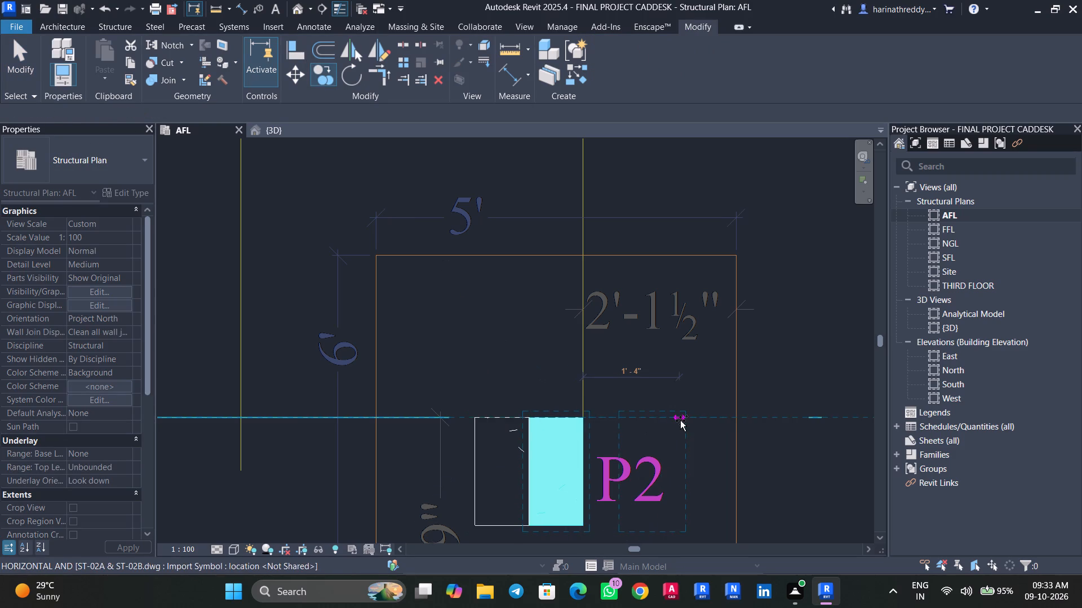
{"action": "middle_click_drag", "start_coordinate": [680, 421], "coordinate": [509, 424]}
{"action": "key", "text": "Escape"}
{"action": "key", "text": "Escape"}
Delete the extra C2 column standing outside the left edge of the P2 outline at grids C and 6.
{"action": "left_click", "coordinate": [328, 455]}
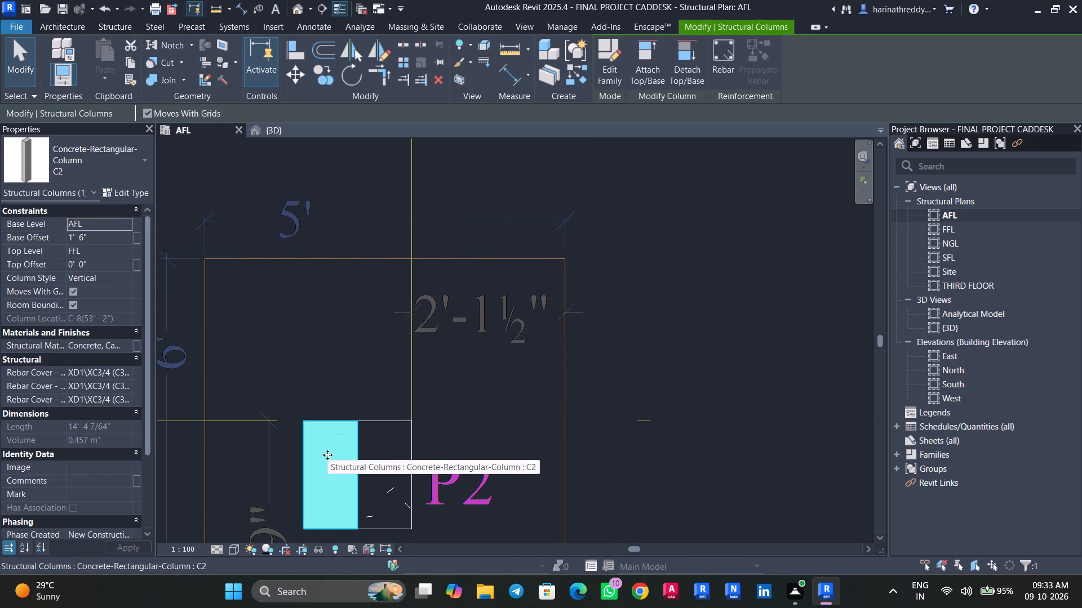
{"action": "key", "text": "Delete"}
Copy the C2 column at grids C and 6 by its upper-right corner onto the P2 outline at grids C and 8.
{"action": "left_click", "coordinate": [409, 452]}
{"action": "scroll", "coordinate": [428, 439], "scroll_direction": "down", "scroll_amount": 1}
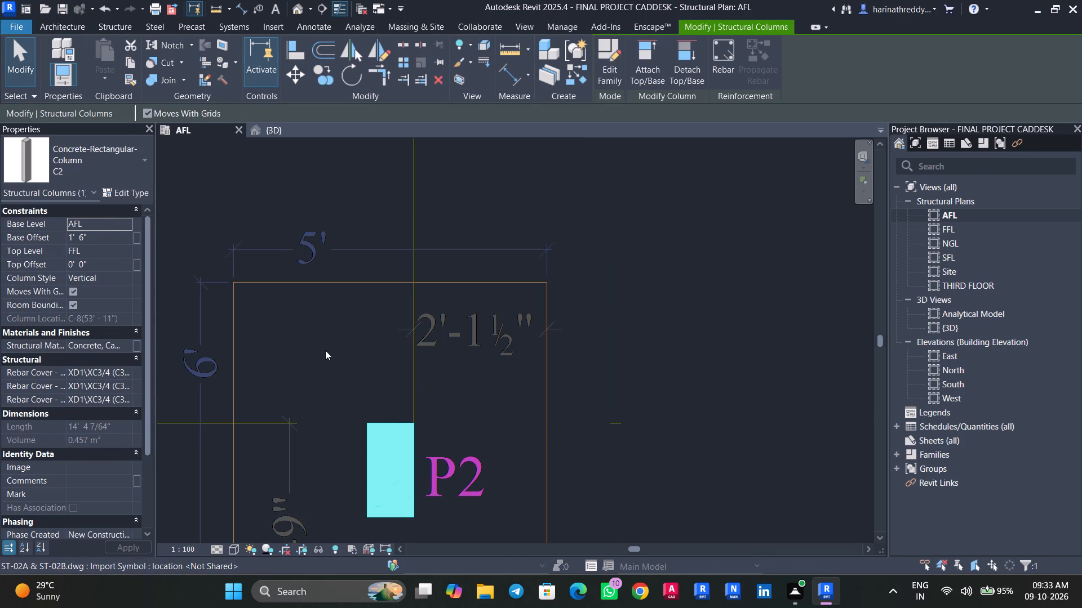
{"action": "left_click", "coordinate": [330, 66]}
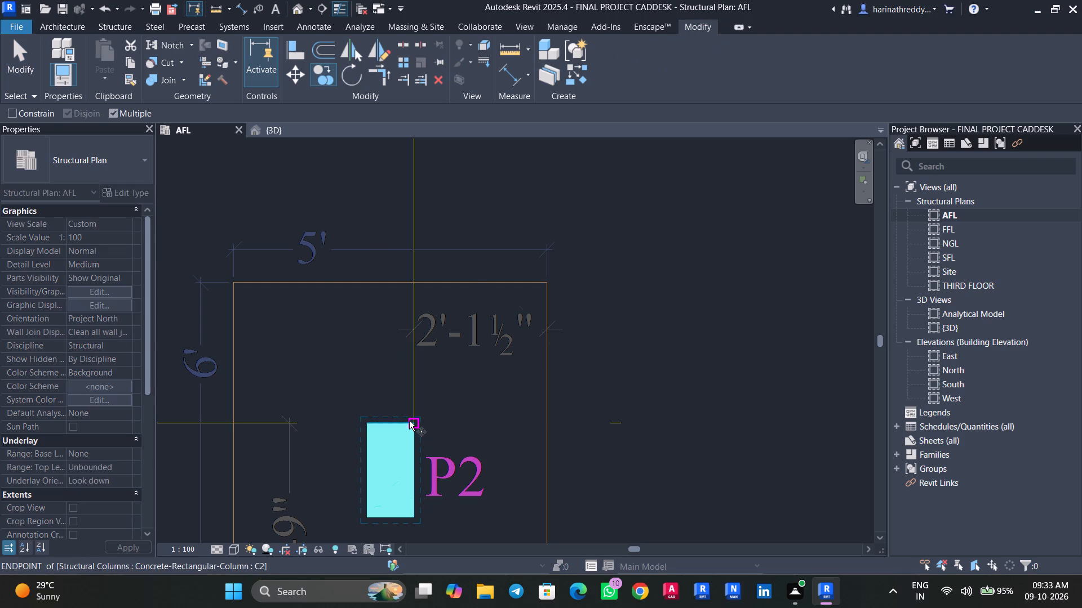
{"action": "left_click", "coordinate": [409, 421]}
{"action": "scroll", "coordinate": [602, 414], "scroll_direction": "down", "scroll_amount": 9}
{"action": "scroll", "coordinate": [602, 414], "scroll_direction": "up", "scroll_amount": 1}
{"action": "middle_click_drag", "start_coordinate": [673, 416], "coordinate": [454, 442]}
{"action": "scroll", "coordinate": [657, 442], "scroll_direction": "up", "scroll_amount": 2}
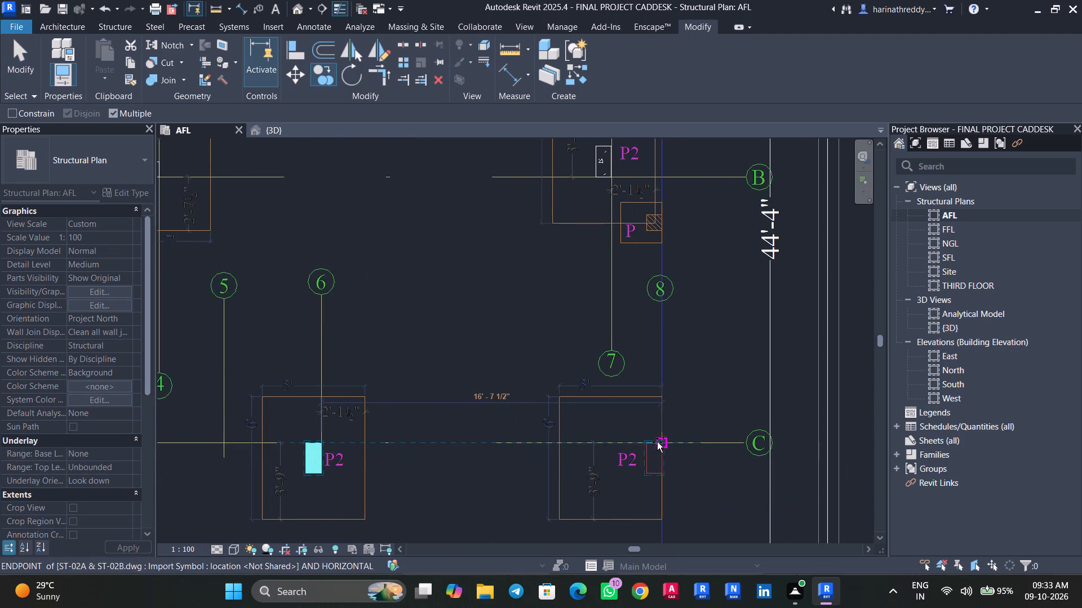
{"action": "scroll", "coordinate": [657, 442], "scroll_direction": "up", "scroll_amount": 6}
{"action": "left_click", "coordinate": [672, 445]}
Place another copy of the C2 column on the P2 outline at grids D and 6, matching upper-right corners.
{"action": "scroll", "coordinate": [486, 455], "scroll_direction": "down", "scroll_amount": 8}
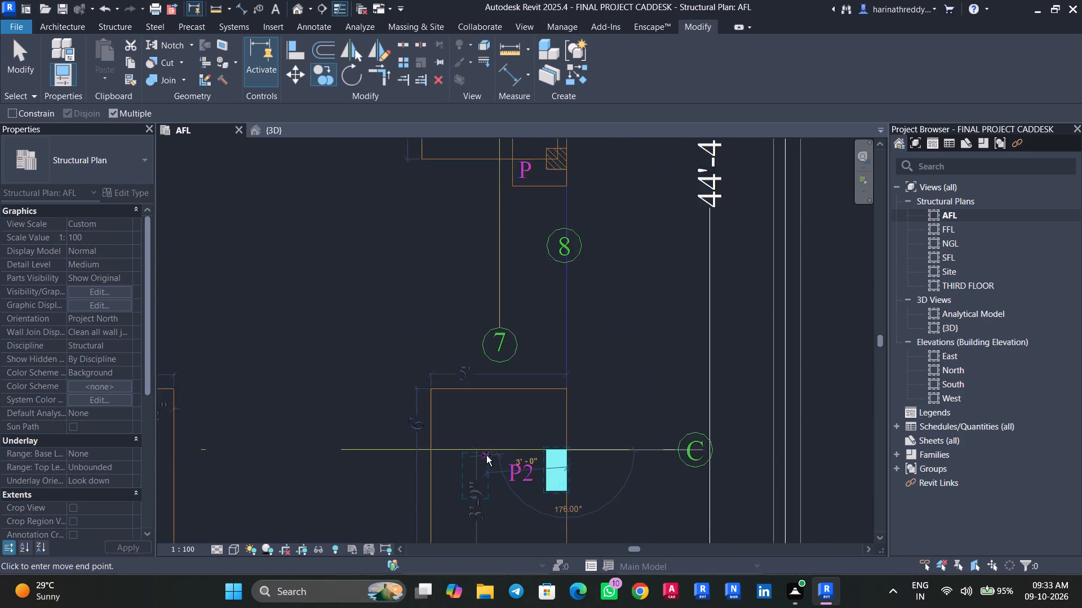
{"action": "scroll", "coordinate": [486, 455], "scroll_direction": "down", "scroll_amount": 3}
{"action": "middle_click_drag", "start_coordinate": [467, 474], "coordinate": [606, 260]}
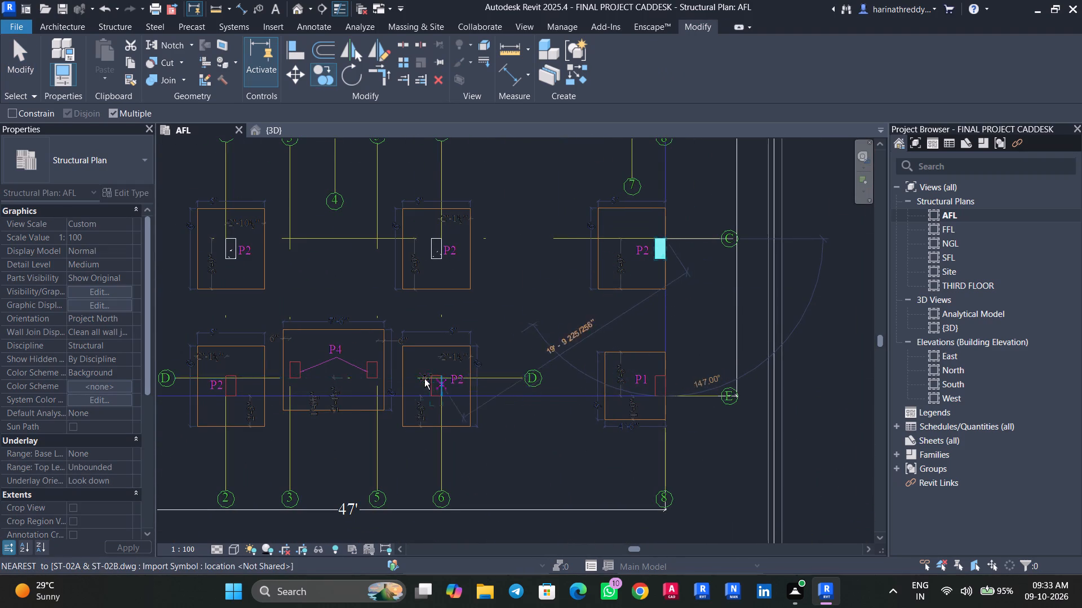
{"action": "scroll", "coordinate": [440, 379], "scroll_direction": "down", "scroll_amount": 1}
{"action": "scroll", "coordinate": [440, 379], "scroll_direction": "up", "scroll_amount": 18}
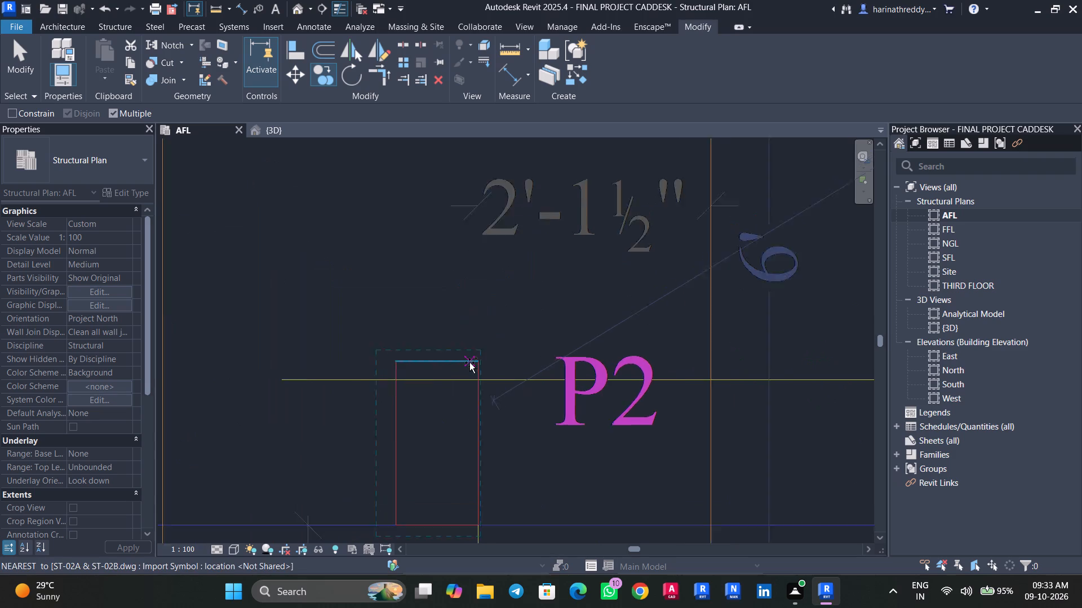
{"action": "scroll", "coordinate": [469, 363], "scroll_direction": "up", "scroll_amount": 3}
{"action": "left_click", "coordinate": [482, 361]}
Place another copy of the C2 column on the P2 outline at grids D and 2, matching upper-right corners, and finish copying.
{"action": "scroll", "coordinate": [482, 361], "scroll_direction": "down", "scroll_amount": 11}
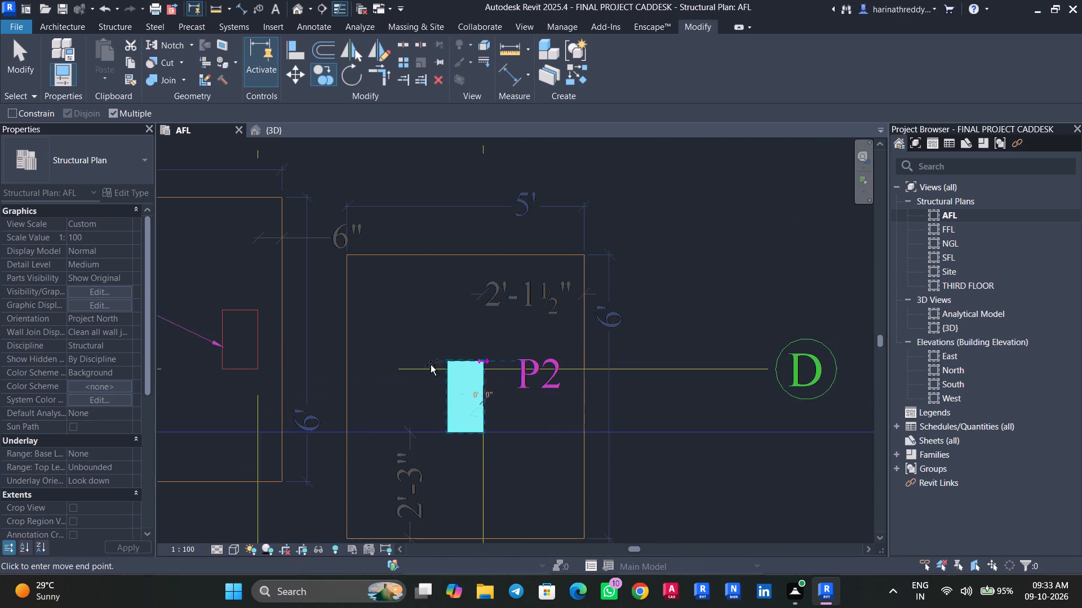
{"action": "middle_click_drag", "start_coordinate": [377, 365], "coordinate": [653, 350]}
{"action": "middle_click_drag", "start_coordinate": [430, 383], "coordinate": [689, 383]}
{"action": "middle_click_drag", "start_coordinate": [408, 385], "coordinate": [631, 387]}
{"action": "scroll", "coordinate": [631, 387], "scroll_direction": "up", "scroll_amount": 1}
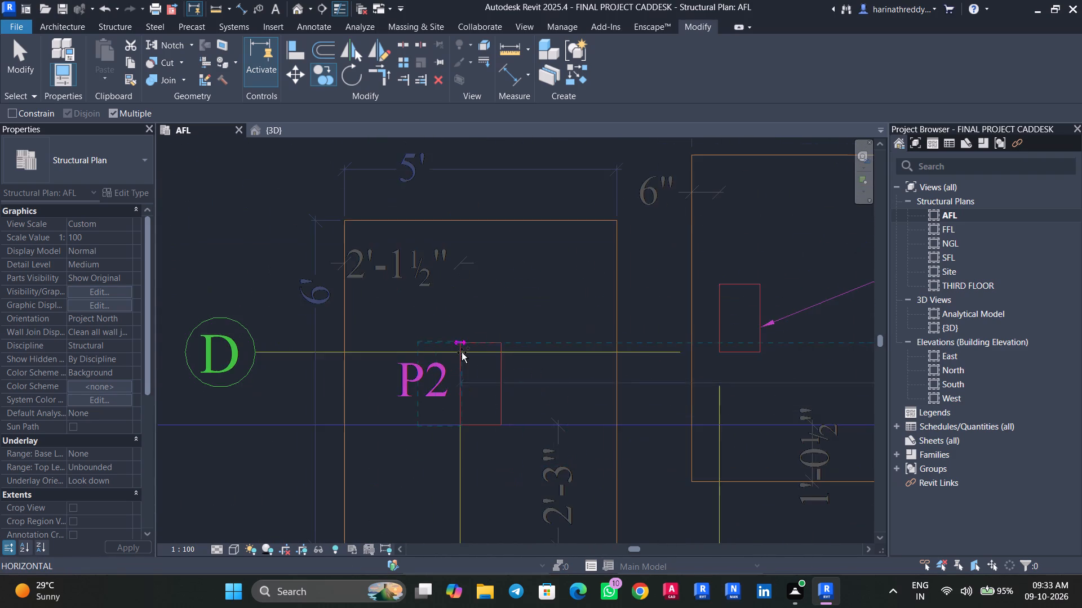
{"action": "scroll", "coordinate": [462, 352], "scroll_direction": "up", "scroll_amount": 1}
{"action": "scroll", "coordinate": [462, 352], "scroll_direction": "down", "scroll_amount": 1}
{"action": "scroll", "coordinate": [462, 352], "scroll_direction": "up", "scroll_amount": 2}
{"action": "scroll", "coordinate": [516, 342], "scroll_direction": "up", "scroll_amount": 6}
{"action": "left_click", "coordinate": [515, 340]}
{"action": "scroll", "coordinate": [515, 340], "scroll_direction": "down", "scroll_amount": 1}
{"action": "scroll", "coordinate": [515, 340], "scroll_direction": "up", "scroll_amount": 1}
{"action": "scroll", "coordinate": [515, 340], "scroll_direction": "down", "scroll_amount": 9}
{"action": "scroll", "coordinate": [515, 340], "scroll_direction": "up", "scroll_amount": 1}
{"action": "scroll", "coordinate": [515, 340], "scroll_direction": "down", "scroll_amount": 10}
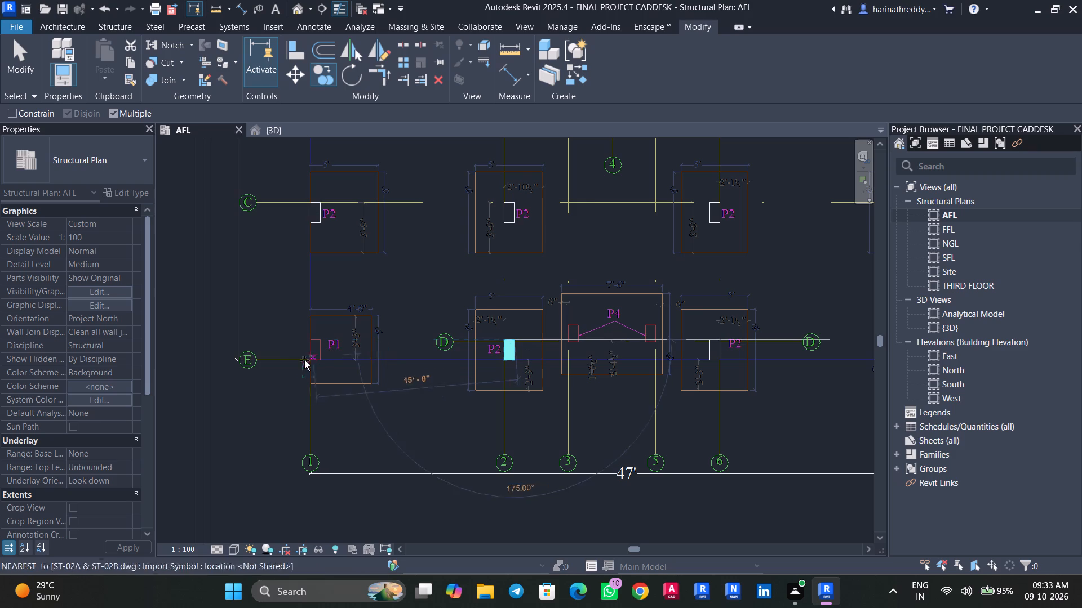
{"action": "key", "text": "Escape"}
{"action": "key", "text": "Escape"}
{"action": "key", "text": "Escape"}
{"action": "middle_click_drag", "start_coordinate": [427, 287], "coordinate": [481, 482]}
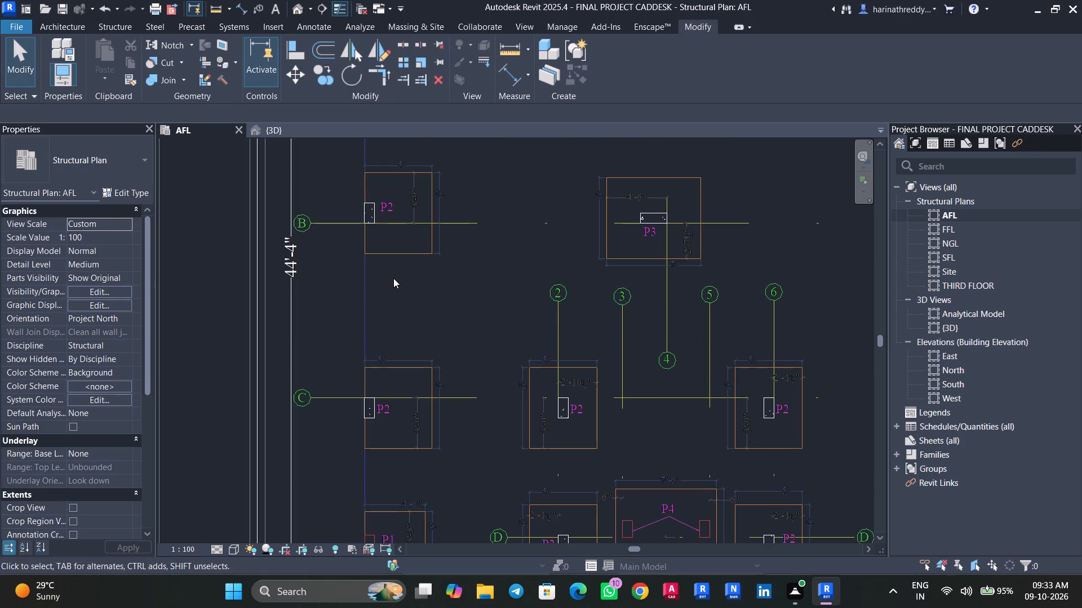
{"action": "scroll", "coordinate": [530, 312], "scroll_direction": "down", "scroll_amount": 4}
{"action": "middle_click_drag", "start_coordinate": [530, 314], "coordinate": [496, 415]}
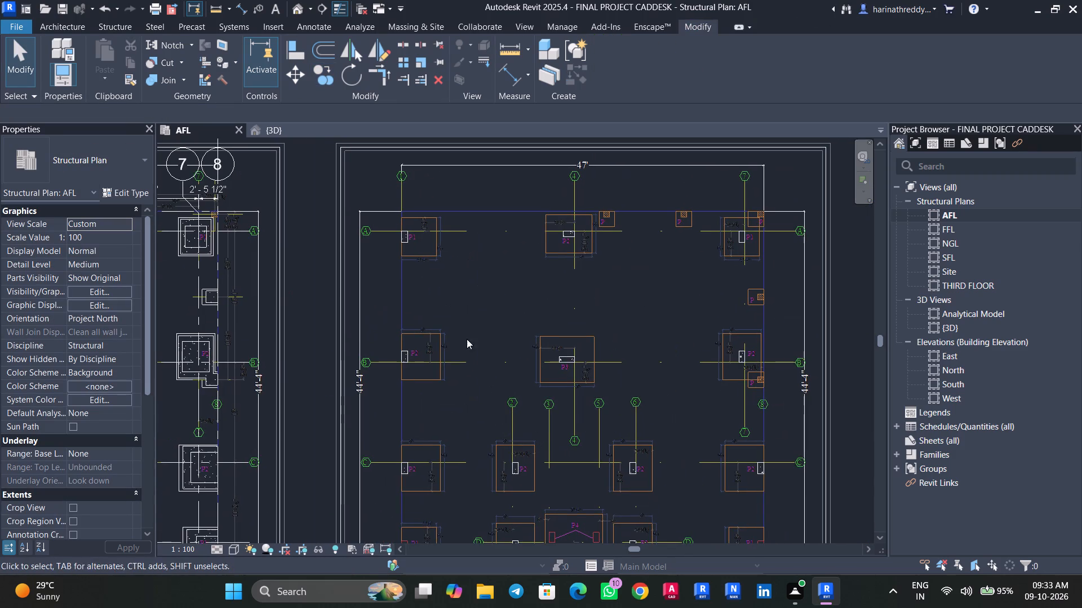
Copy the C1 column at grids A and 1 by its upper-right corner onto the P1 outline at grids E and 1.
{"action": "scroll", "coordinate": [406, 220], "scroll_direction": "up", "scroll_amount": 3}
{"action": "left_click", "coordinate": [401, 246]}
{"action": "left_click", "coordinate": [314, 73]}
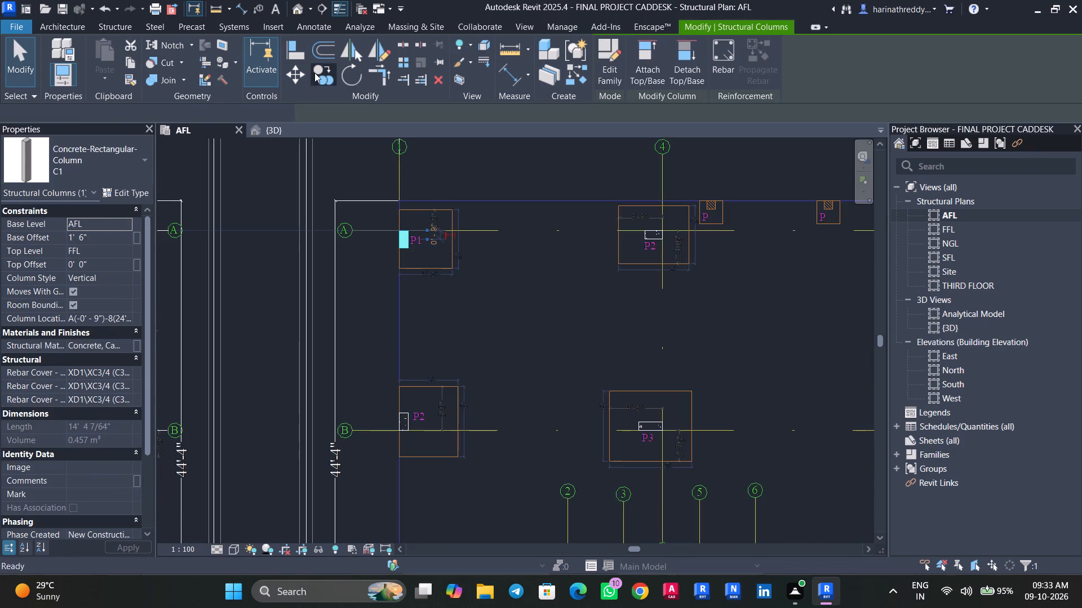
{"action": "scroll", "coordinate": [411, 230], "scroll_direction": "up", "scroll_amount": 10}
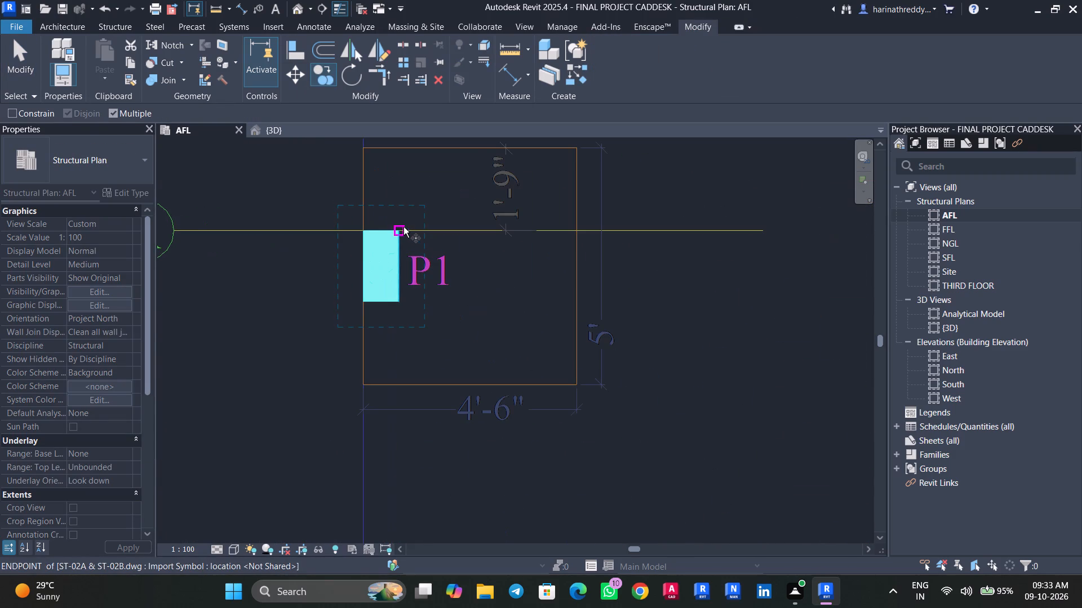
{"action": "left_click", "coordinate": [401, 227]}
{"action": "scroll", "coordinate": [449, 310], "scroll_direction": "down", "scroll_amount": 4}
{"action": "scroll", "coordinate": [449, 310], "scroll_direction": "up", "scroll_amount": 1}
{"action": "scroll", "coordinate": [449, 310], "scroll_direction": "down", "scroll_amount": 1}
{"action": "scroll", "coordinate": [449, 310], "scroll_direction": "up", "scroll_amount": 1}
{"action": "scroll", "coordinate": [449, 310], "scroll_direction": "down", "scroll_amount": 3}
{"action": "middle_click_drag", "start_coordinate": [495, 382], "coordinate": [411, 195]}
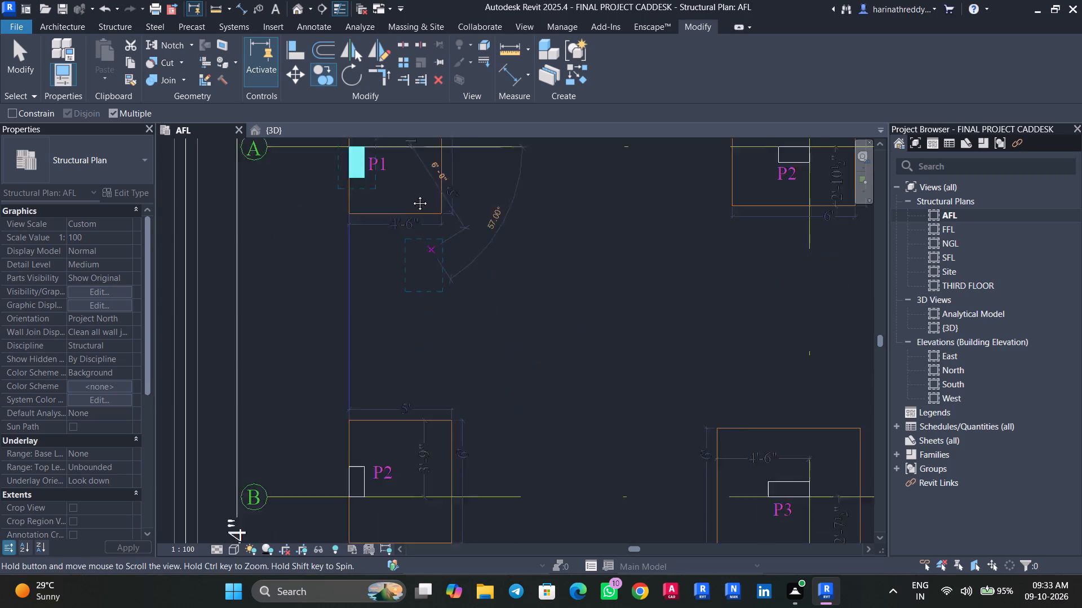
{"action": "middle_click_drag", "start_coordinate": [411, 195], "coordinate": [416, 211]}
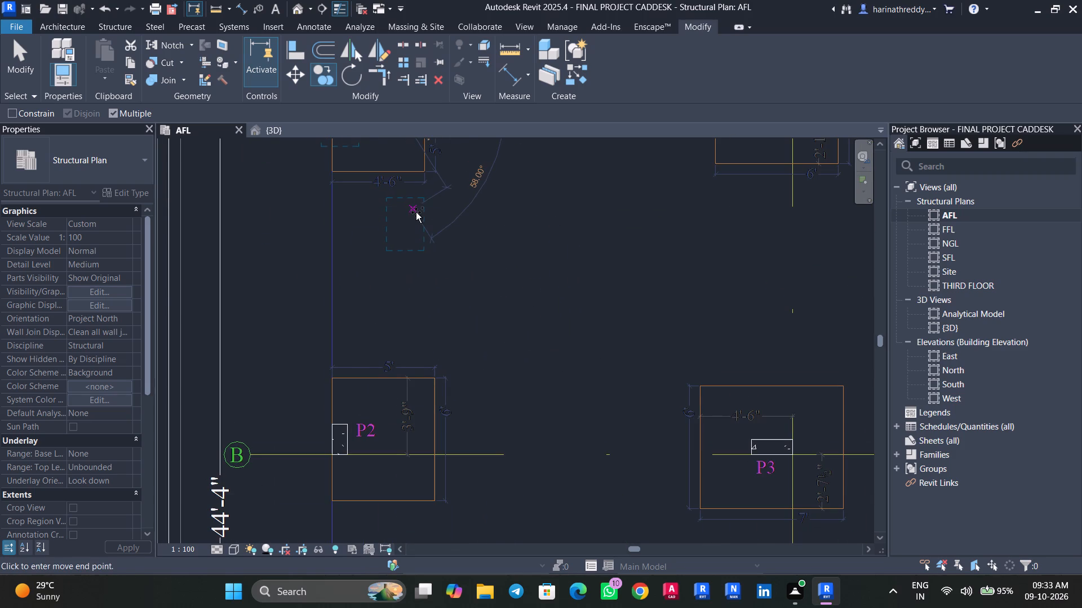
{"action": "middle_click_drag", "start_coordinate": [466, 348], "coordinate": [443, 169]}
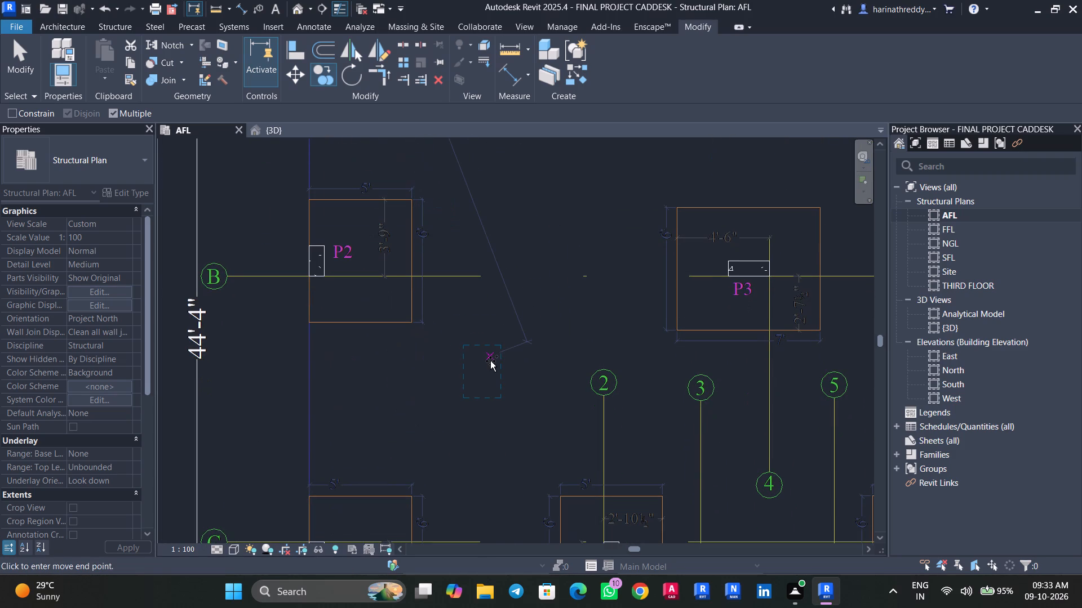
{"action": "middle_click_drag", "start_coordinate": [482, 392], "coordinate": [509, 180]}
{"action": "middle_click_drag", "start_coordinate": [506, 337], "coordinate": [545, 175]}
{"action": "scroll", "coordinate": [398, 395], "scroll_direction": "up", "scroll_amount": 4}
{"action": "scroll", "coordinate": [396, 392], "scroll_direction": "down", "scroll_amount": 1}
{"action": "scroll", "coordinate": [396, 392], "scroll_direction": "up", "scroll_amount": 1}
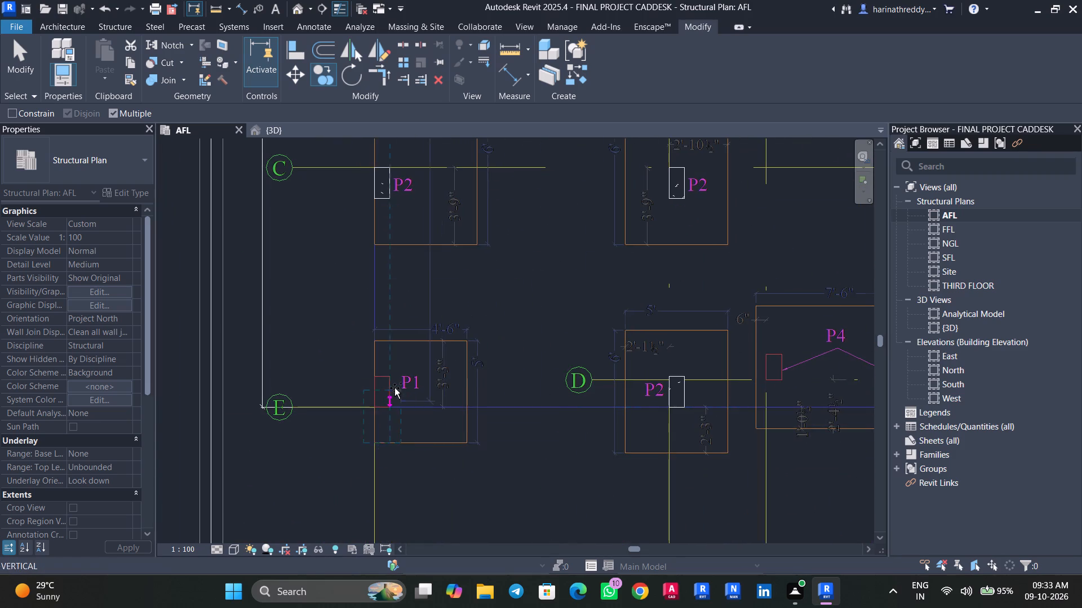
{"action": "scroll", "coordinate": [394, 388], "scroll_direction": "up", "scroll_amount": 2}
{"action": "left_click", "coordinate": [382, 360]}
Place another copy of the C1 column on the P1 outline at grids E and 8, matching upper-right corners, and finish copying.
{"action": "middle_click_drag", "start_coordinate": [558, 397], "coordinate": [352, 218]}
{"action": "middle_click_drag", "start_coordinate": [436, 410], "coordinate": [496, 199]}
{"action": "scroll", "coordinate": [509, 280], "scroll_direction": "down", "scroll_amount": 2}
{"action": "middle_click_drag", "start_coordinate": [596, 287], "coordinate": [281, 409]}
{"action": "middle_click_drag", "start_coordinate": [469, 325], "coordinate": [360, 414]}
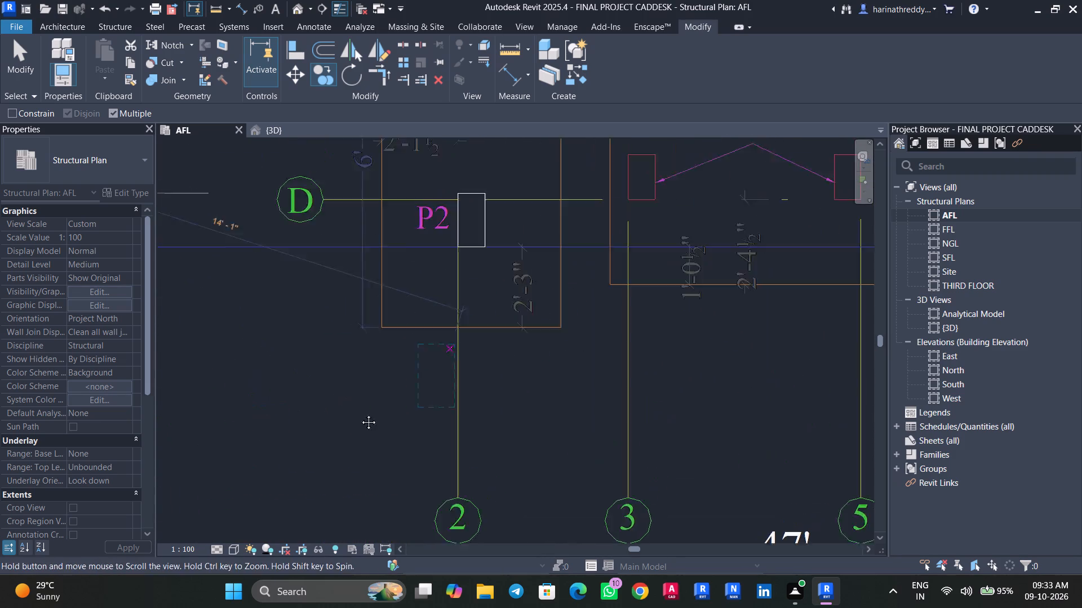
{"action": "middle_click_drag", "start_coordinate": [360, 414], "coordinate": [328, 435]}
{"action": "middle_click_drag", "start_coordinate": [464, 350], "coordinate": [389, 397]}
{"action": "middle_click_drag", "start_coordinate": [507, 357], "coordinate": [305, 426]}
{"action": "scroll", "coordinate": [448, 393], "scroll_direction": "up", "scroll_amount": 1}
{"action": "middle_click_drag", "start_coordinate": [516, 391], "coordinate": [243, 412]}
{"action": "scroll", "coordinate": [347, 392], "scroll_direction": "down", "scroll_amount": 3}
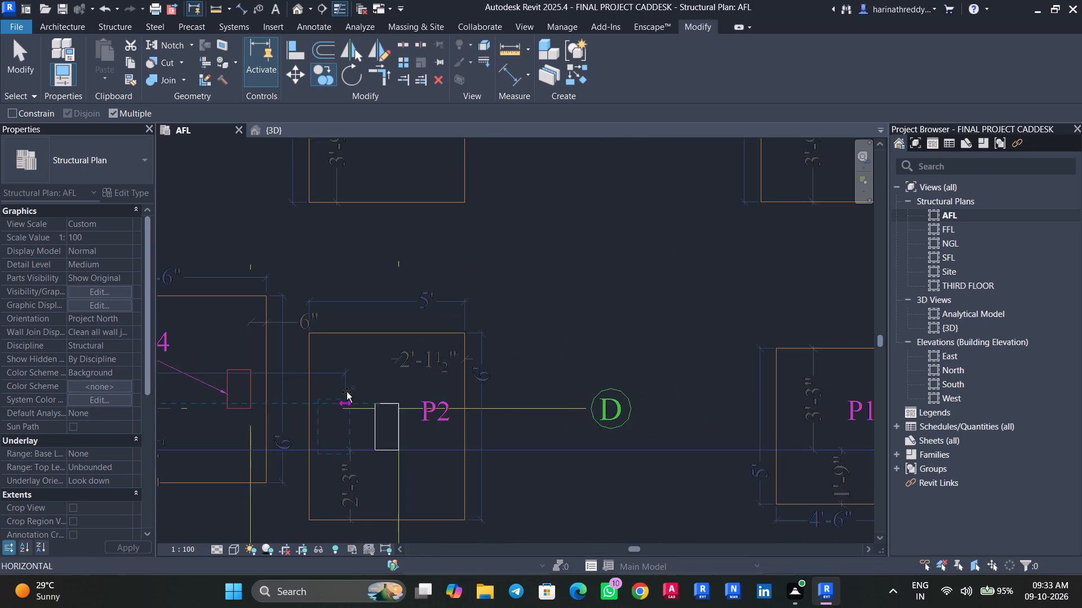
{"action": "scroll", "coordinate": [347, 392], "scroll_direction": "down", "scroll_amount": 3}
{"action": "scroll", "coordinate": [650, 406], "scroll_direction": "up", "scroll_amount": 14}
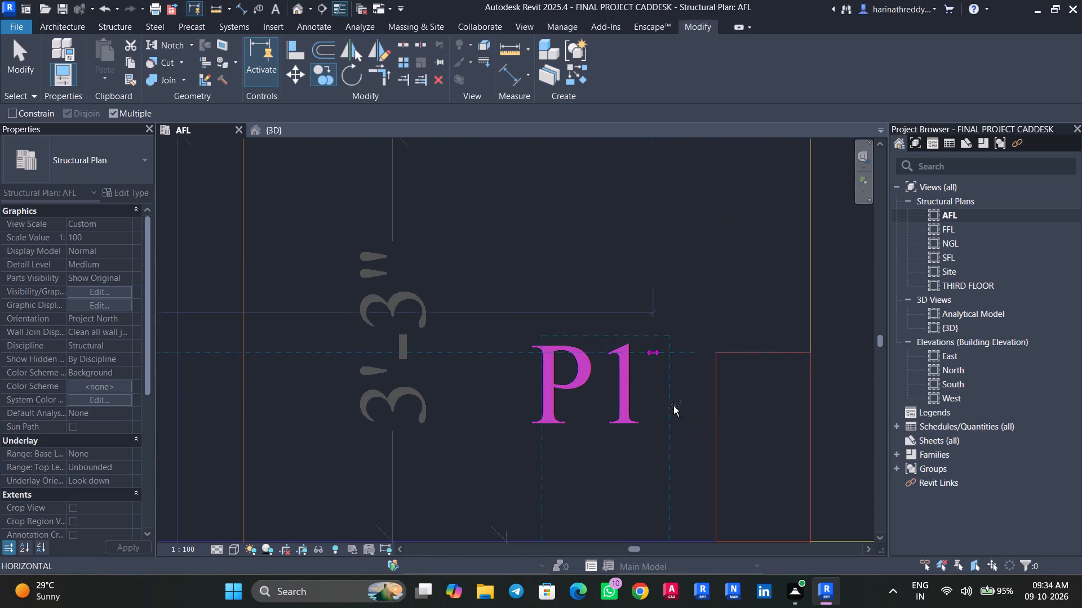
{"action": "left_click", "coordinate": [809, 354]}
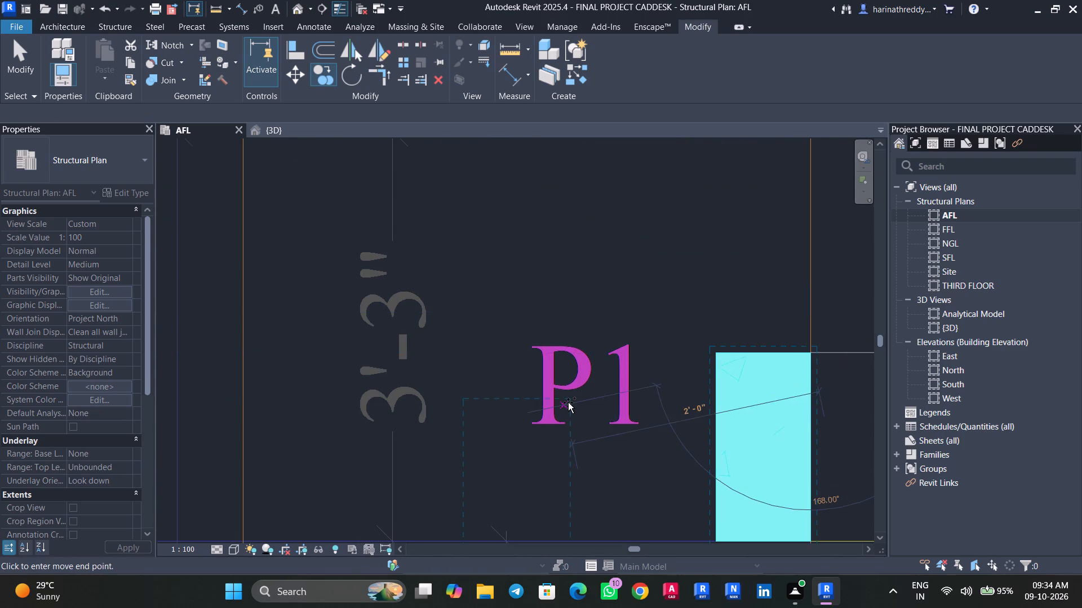
{"action": "scroll", "coordinate": [568, 403], "scroll_direction": "down", "scroll_amount": 8}
{"action": "middle_click_drag", "start_coordinate": [438, 418], "coordinate": [790, 415]}
{"action": "scroll", "coordinate": [495, 413], "scroll_direction": "down", "scroll_amount": 9}
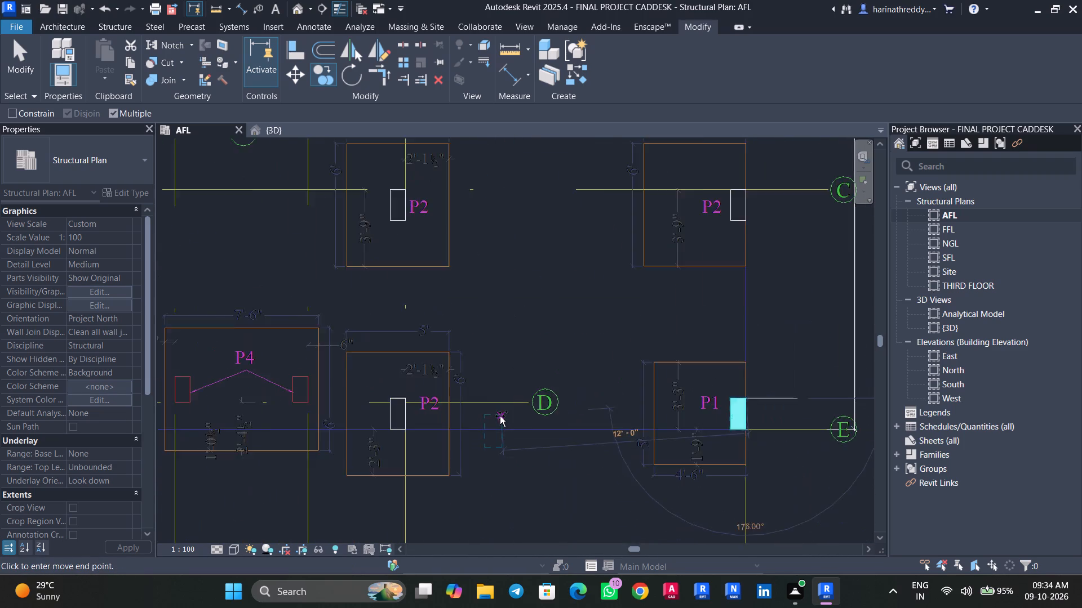
{"action": "middle_click_drag", "start_coordinate": [406, 362], "coordinate": [548, 497]}
{"action": "middle_click_drag", "start_coordinate": [482, 415], "coordinate": [505, 512]}
{"action": "middle_click_drag", "start_coordinate": [682, 321], "coordinate": [628, 557]}
{"action": "key", "text": "Escape"}
{"action": "key", "text": "Escape"}
Place a C4 structural column up to FFL on the P4 pit's small column outline near grid 3.
{"action": "middle_click_drag", "start_coordinate": [598, 494], "coordinate": [604, 178]}
{"action": "middle_click_drag", "start_coordinate": [604, 389], "coordinate": [614, 177]}
{"action": "scroll", "coordinate": [566, 392], "scroll_direction": "up", "scroll_amount": 1}
{"action": "middle_click_drag", "start_coordinate": [564, 399], "coordinate": [571, 293]}
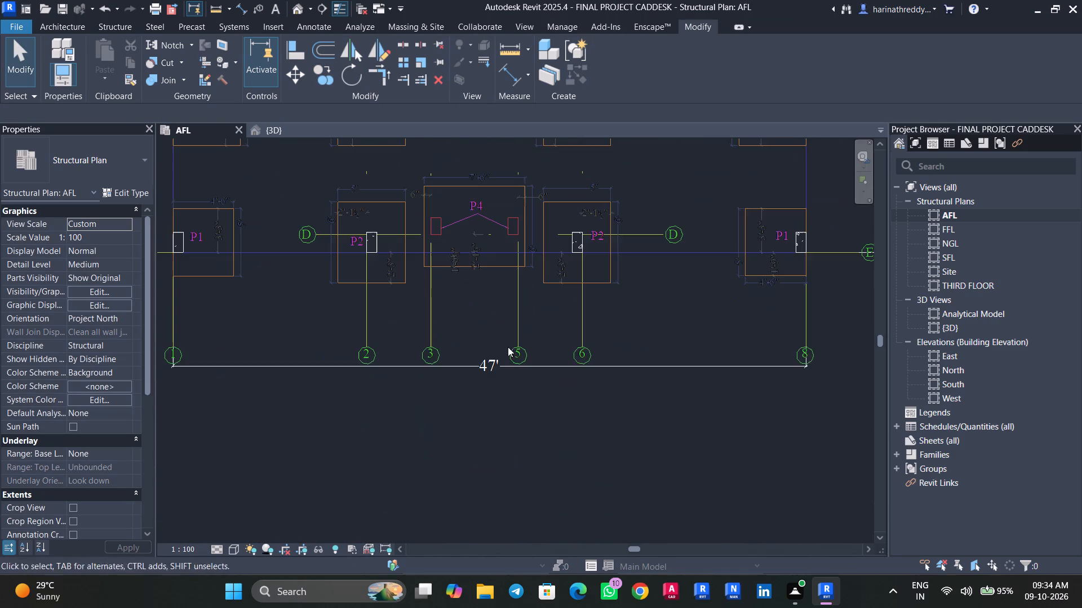
{"action": "scroll", "coordinate": [449, 278], "scroll_direction": "up", "scroll_amount": 6}
{"action": "scroll", "coordinate": [465, 262], "scroll_direction": "down", "scroll_amount": 1}
{"action": "scroll", "coordinate": [465, 262], "scroll_direction": "up", "scroll_amount": 1}
{"action": "middle_click_drag", "start_coordinate": [476, 300], "coordinate": [515, 467]}
{"action": "type", "text": "CL"}
{"action": "left_click", "coordinate": [56, 154]}
{"action": "left_click", "coordinate": [70, 339]}
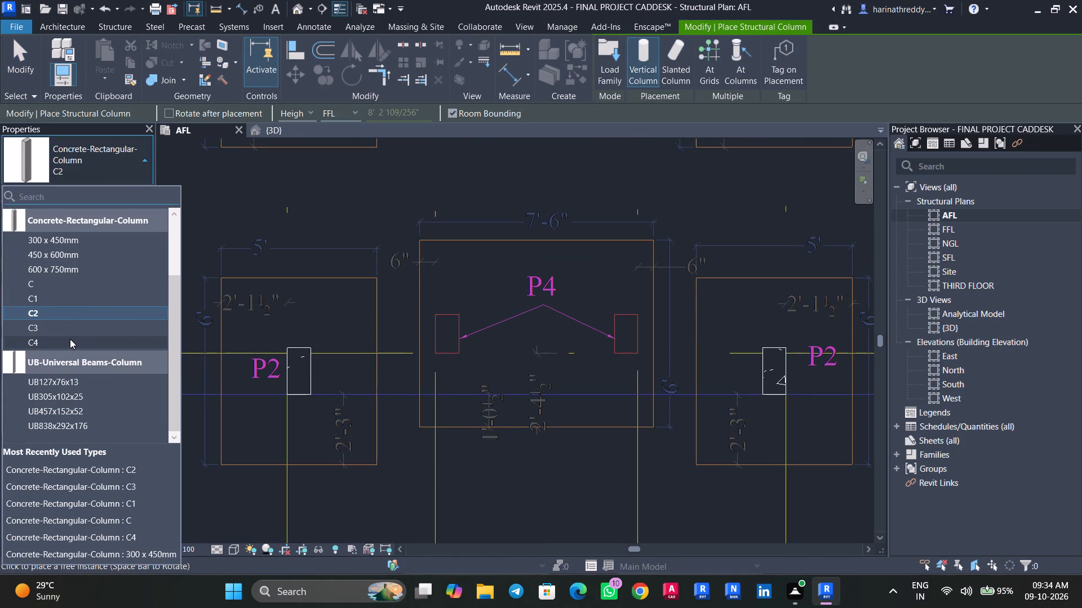
{"action": "scroll", "coordinate": [446, 328], "scroll_direction": "up", "scroll_amount": 4}
{"action": "scroll", "coordinate": [446, 328], "scroll_direction": "down", "scroll_amount": 1}
{"action": "scroll", "coordinate": [444, 329], "scroll_direction": "up", "scroll_amount": 4}
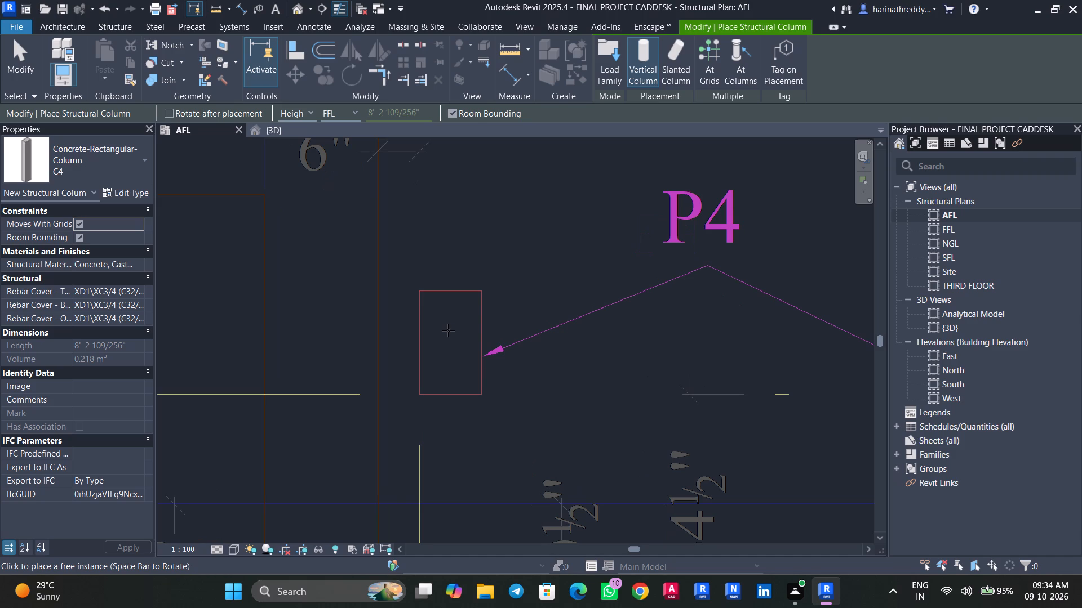
{"action": "left_click", "coordinate": [449, 330]}
{"action": "key", "text": "Escape"}
{"action": "key", "text": "Escape"}
{"action": "key", "text": "Escape"}
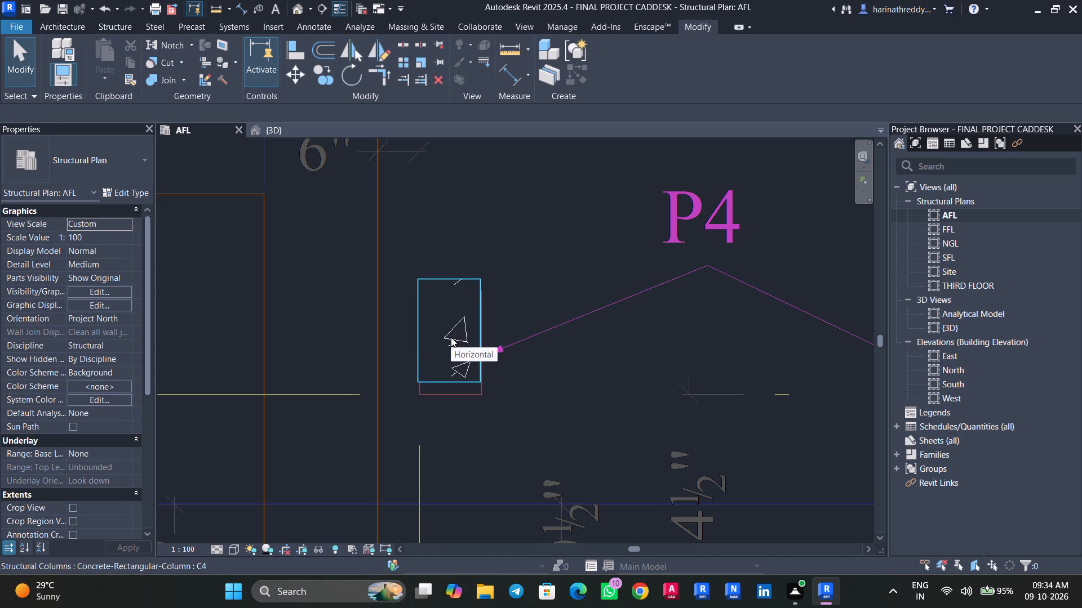
Align the C4 column's right and bottom edges to the matching edges of its red CAD outline.
{"action": "type", "text": "AL"}
{"action": "scroll", "coordinate": [460, 394], "scroll_direction": "up", "scroll_amount": 1}
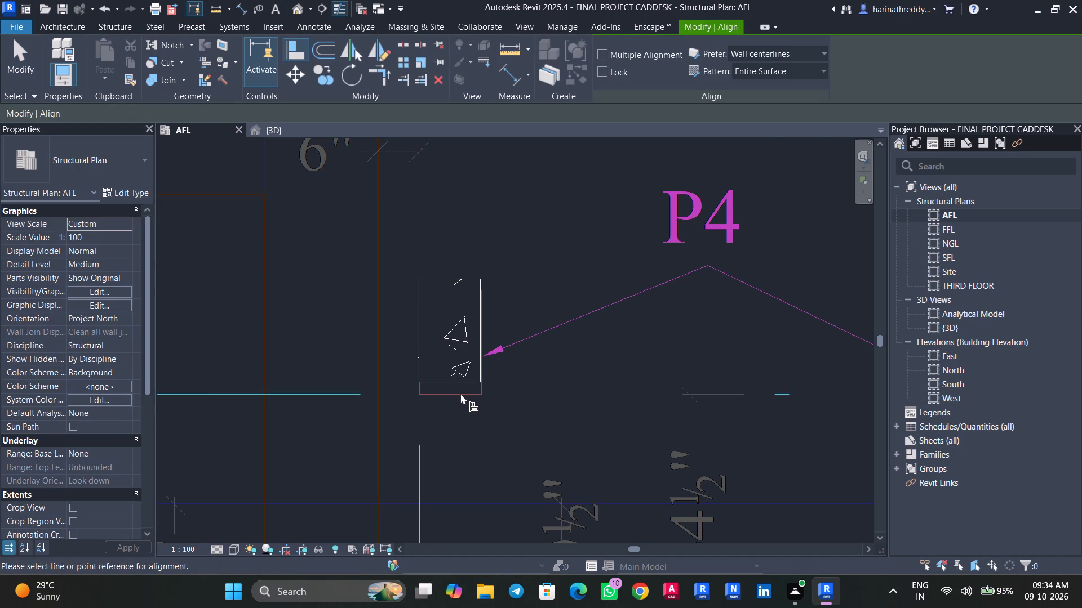
{"action": "scroll", "coordinate": [460, 394], "scroll_direction": "up", "scroll_amount": 4}
{"action": "scroll", "coordinate": [446, 395], "scroll_direction": "down", "scroll_amount": 1}
{"action": "scroll", "coordinate": [446, 395], "scroll_direction": "up", "scroll_amount": 1}
{"action": "scroll", "coordinate": [446, 395], "scroll_direction": "down", "scroll_amount": 1}
{"action": "scroll", "coordinate": [418, 397], "scroll_direction": "up", "scroll_amount": 3}
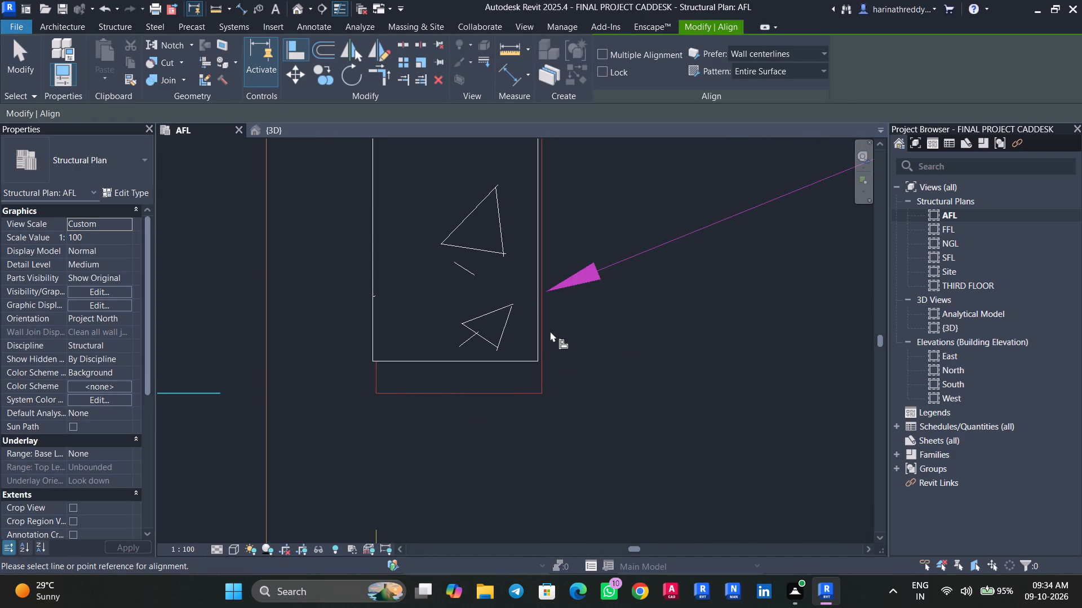
{"action": "left_click", "coordinate": [546, 338]}
{"action": "left_click", "coordinate": [540, 338]}
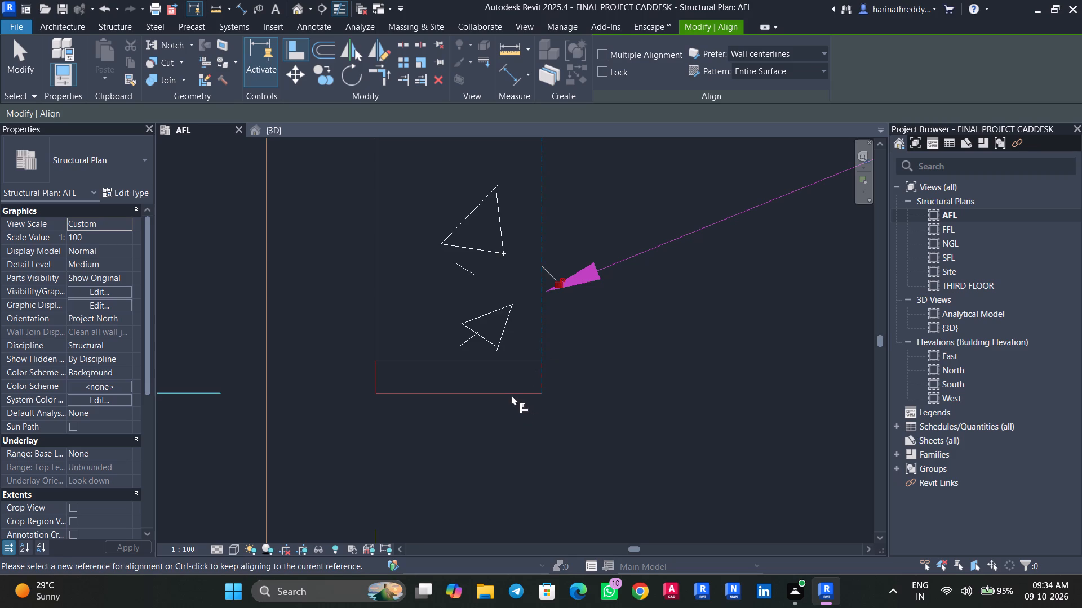
{"action": "left_click", "coordinate": [505, 391]}
{"action": "left_click", "coordinate": [497, 356]}
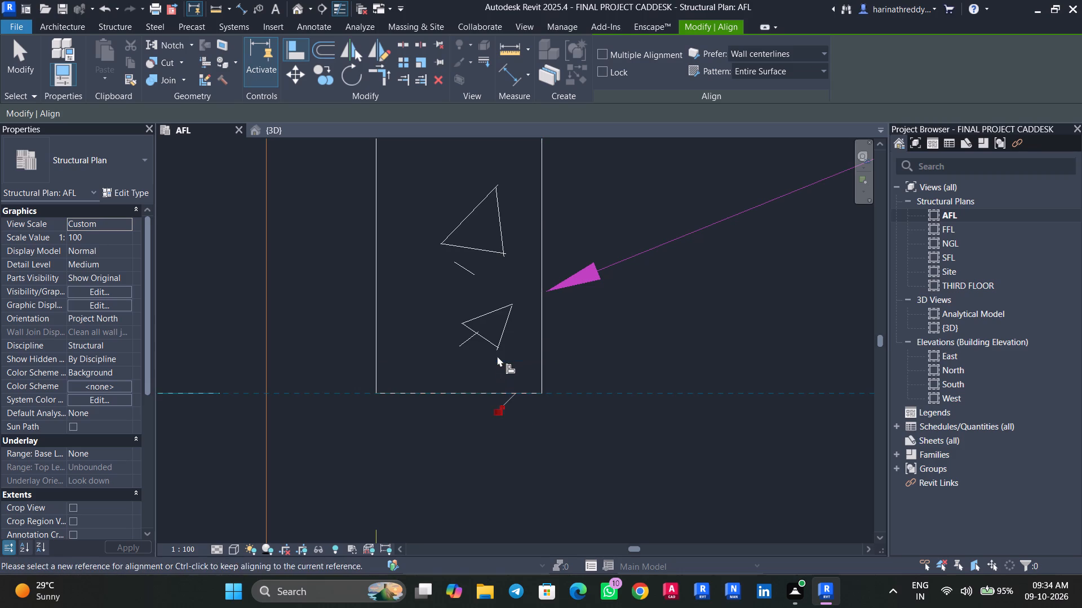
{"action": "key", "text": "Escape"}
{"action": "key", "text": "Escape"}
Set the base offset of the C4 column near grid 3 to 1' 6".
{"action": "scroll", "coordinate": [617, 360], "scroll_direction": "down", "scroll_amount": 3}
{"action": "scroll", "coordinate": [617, 360], "scroll_direction": "up", "scroll_amount": 1}
{"action": "scroll", "coordinate": [617, 360], "scroll_direction": "down", "scroll_amount": 1}
{"action": "scroll", "coordinate": [617, 360], "scroll_direction": "up", "scroll_amount": 1}
{"action": "middle_click_drag", "start_coordinate": [617, 360], "coordinate": [434, 449]}
{"action": "left_click", "coordinate": [324, 392]}
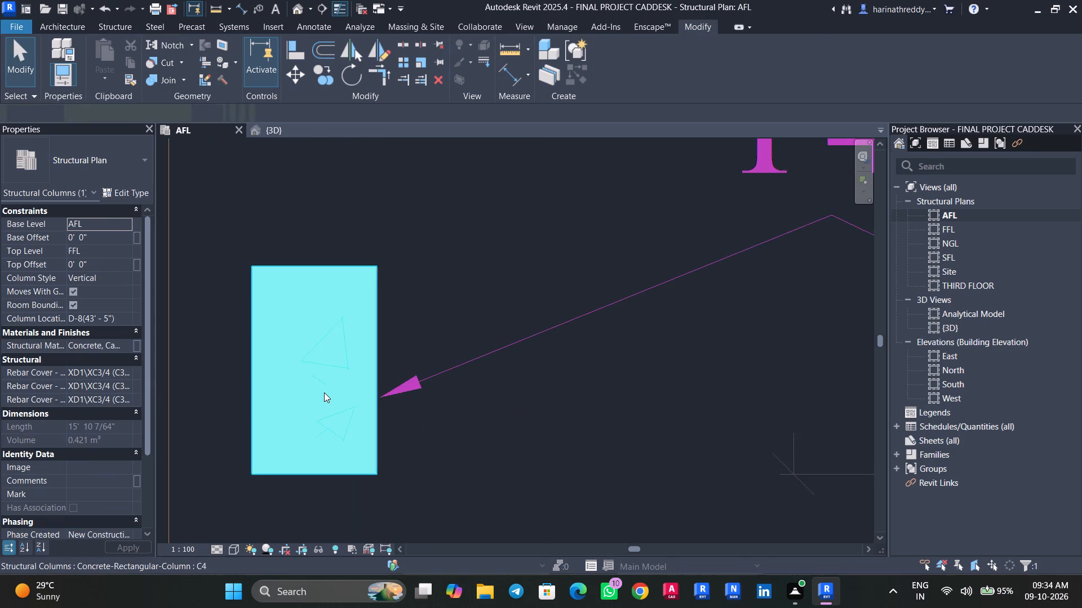
{"action": "scroll", "coordinate": [324, 392], "scroll_direction": "down", "scroll_amount": 10}
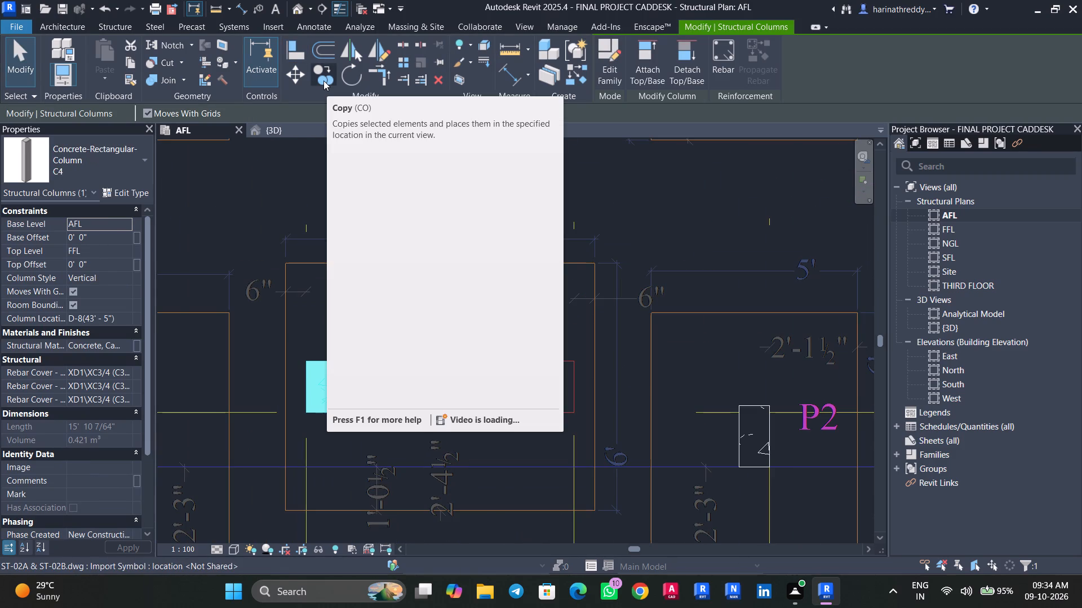
{"action": "left_click", "coordinate": [100, 236]}
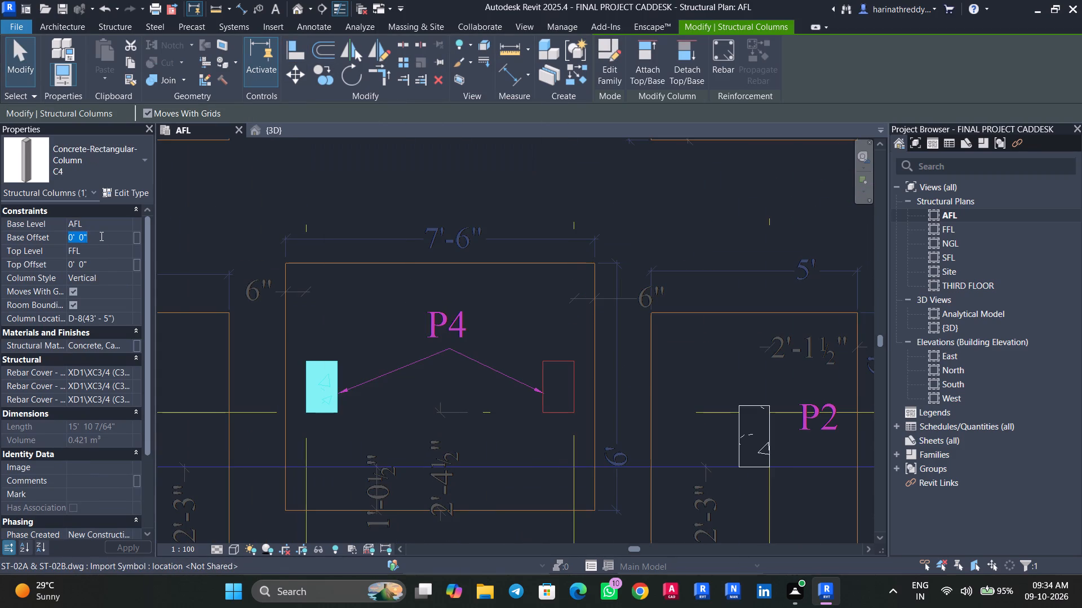
{"action": "type", "text": "1'6\""}
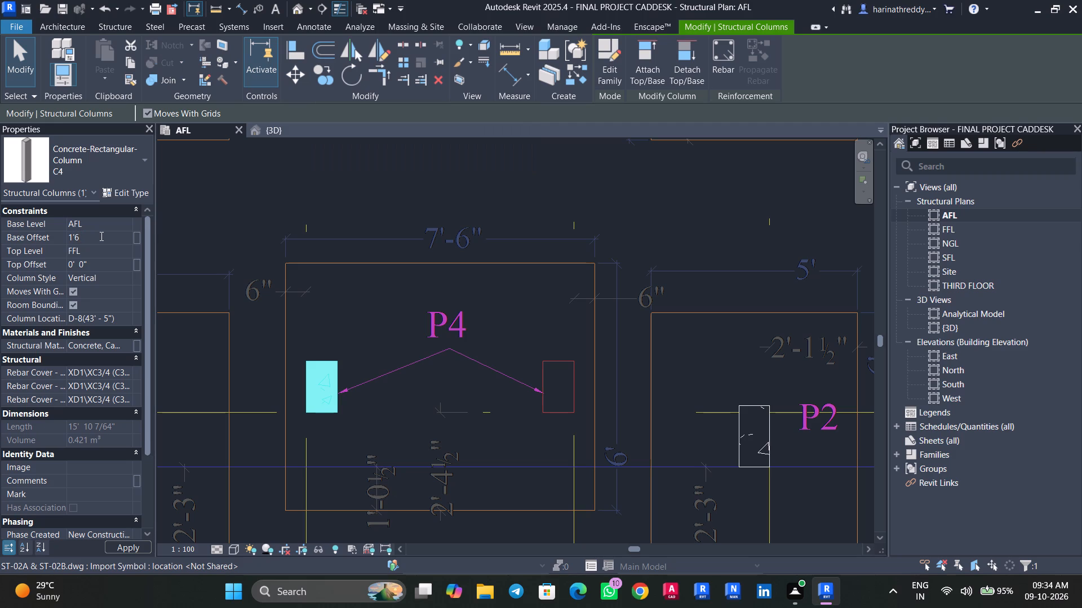
{"action": "key", "text": "Return"}
{"action": "key", "text": "Escape"}
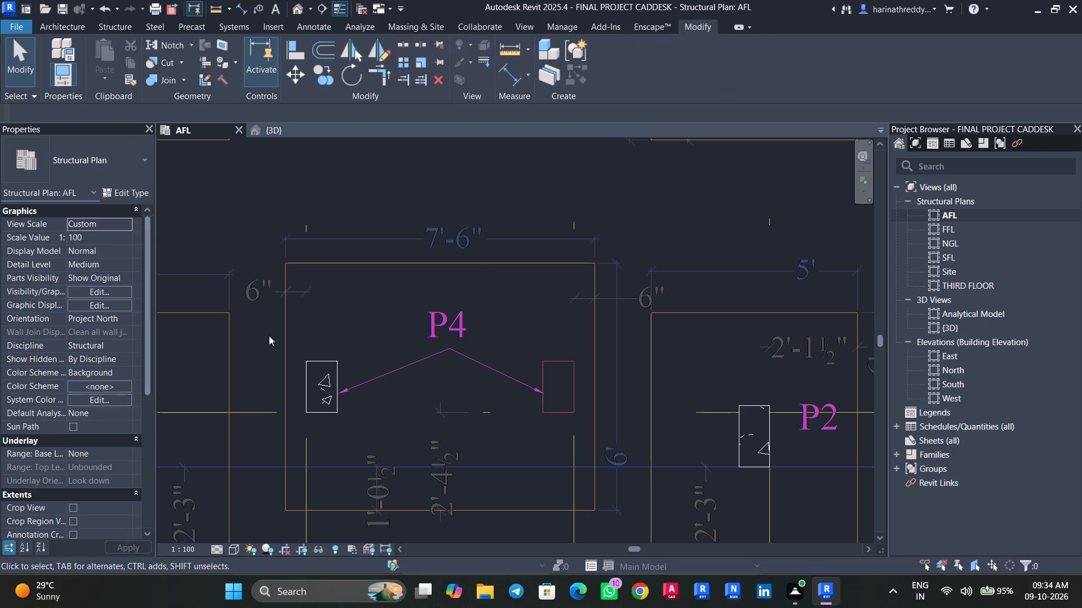
Examine the footings in the 3D view, especially around the combined footing at the P4 pit.
{"action": "left_click", "coordinate": [296, 11]}
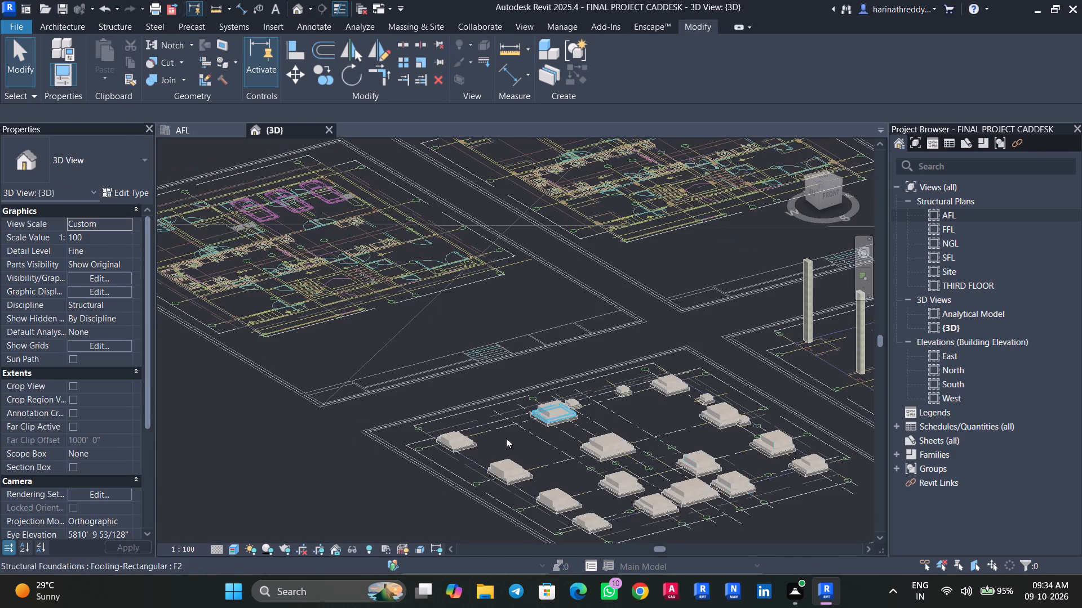
{"action": "scroll", "coordinate": [597, 401], "scroll_direction": "up", "scroll_amount": 4}
{"action": "scroll", "coordinate": [568, 423], "scroll_direction": "down", "scroll_amount": 1}
{"action": "scroll", "coordinate": [568, 424], "scroll_direction": "up", "scroll_amount": 6}
{"action": "scroll", "coordinate": [644, 441], "scroll_direction": "down", "scroll_amount": 1}
{"action": "scroll", "coordinate": [642, 440], "scroll_direction": "up", "scroll_amount": 3}
{"action": "middle_click_drag", "start_coordinate": [626, 440], "coordinate": [412, 299]}
{"action": "scroll", "coordinate": [411, 301], "scroll_direction": "down", "scroll_amount": 3}
{"action": "scroll", "coordinate": [411, 301], "scroll_direction": "up", "scroll_amount": 1}
{"action": "scroll", "coordinate": [411, 301], "scroll_direction": "down", "scroll_amount": 4}
{"action": "scroll", "coordinate": [601, 462], "scroll_direction": "up", "scroll_amount": 6}
{"action": "scroll", "coordinate": [601, 471], "scroll_direction": "down", "scroll_amount": 1}
{"action": "scroll", "coordinate": [601, 471], "scroll_direction": "up", "scroll_amount": 2}
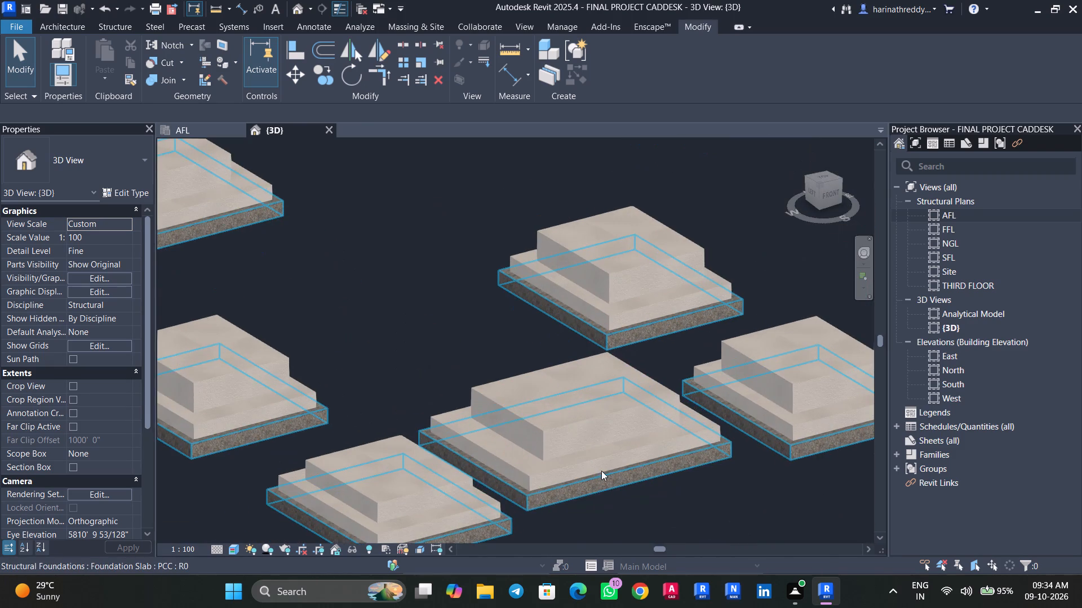
{"action": "scroll", "coordinate": [605, 484], "scroll_direction": "up", "scroll_amount": 2}
{"action": "scroll", "coordinate": [605, 484], "scroll_direction": "down", "scroll_amount": 2}
{"action": "scroll", "coordinate": [605, 484], "scroll_direction": "up", "scroll_amount": 1}
{"action": "scroll", "coordinate": [605, 484], "scroll_direction": "down", "scroll_amount": 4}
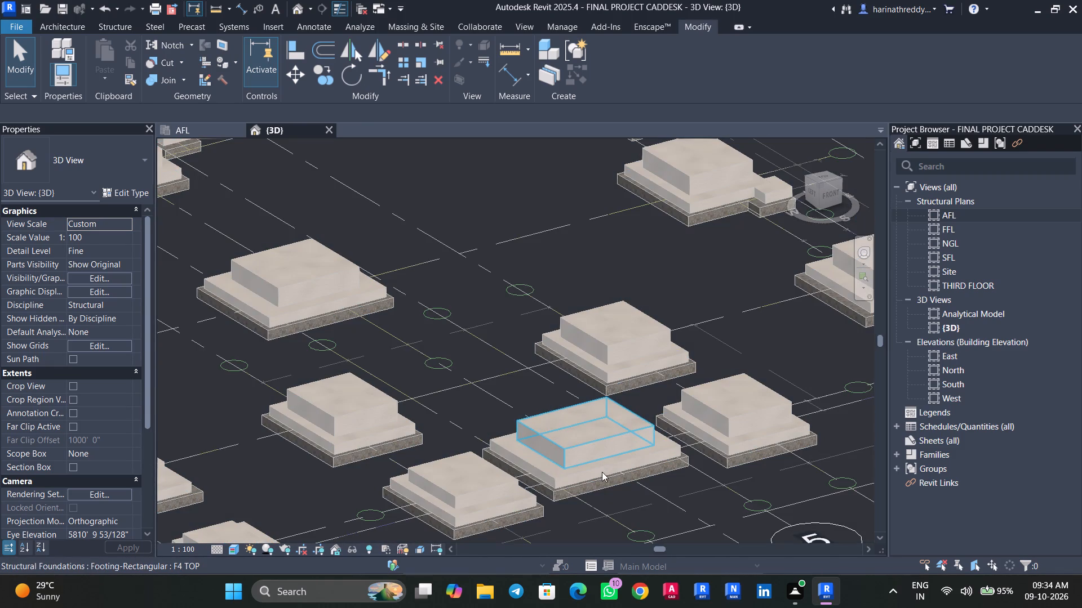
In the AFL plan, copy the C4 column by its upper-right corner onto the other P4 column outline near grid 5.
{"action": "left_click", "coordinate": [180, 133]}
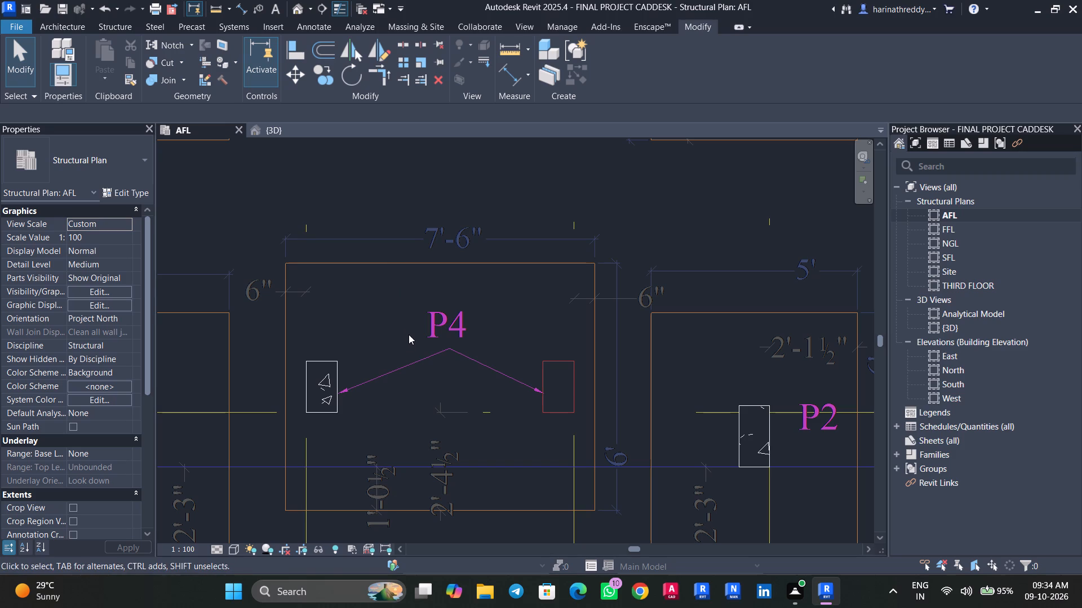
{"action": "scroll", "coordinate": [409, 334], "scroll_direction": "down", "scroll_amount": 17}
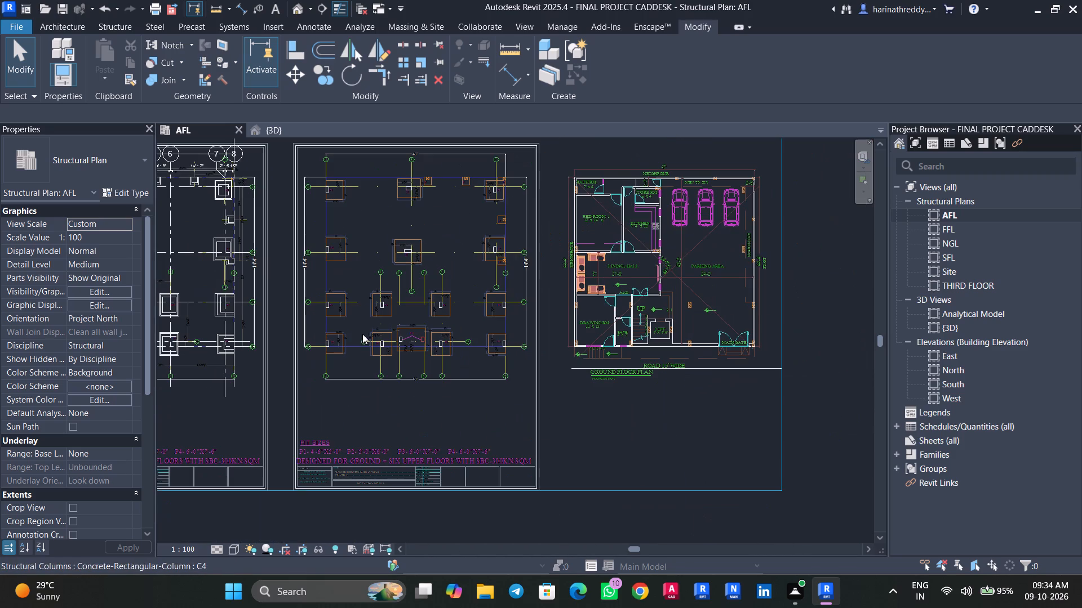
{"action": "middle_click_drag", "start_coordinate": [345, 358], "coordinate": [370, 359]}
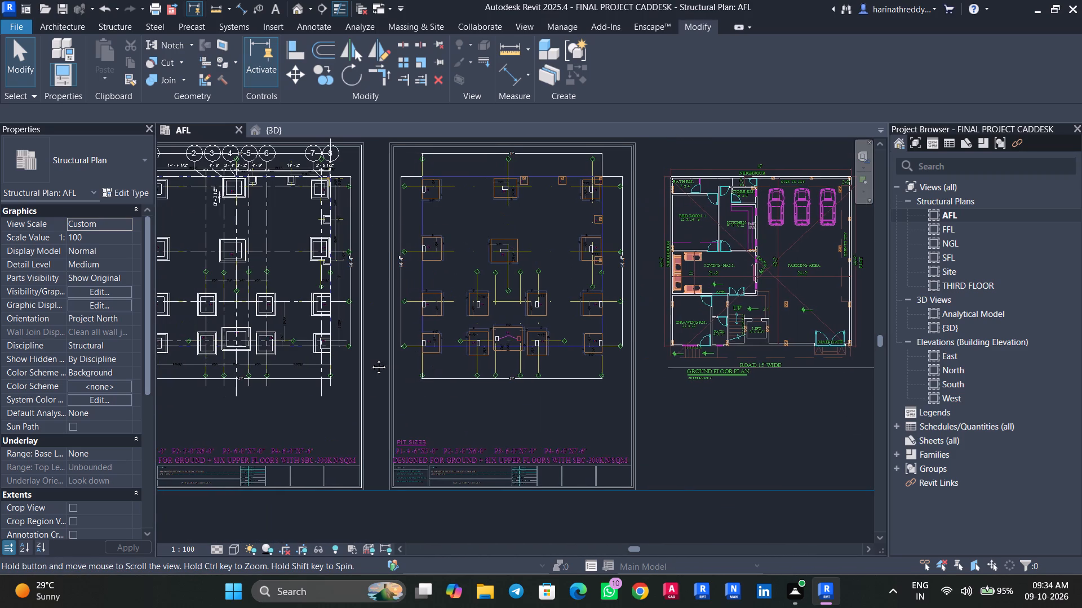
{"action": "middle_click_drag", "start_coordinate": [370, 359], "coordinate": [369, 359]}
{"action": "scroll", "coordinate": [438, 350], "scroll_direction": "up", "scroll_amount": 6}
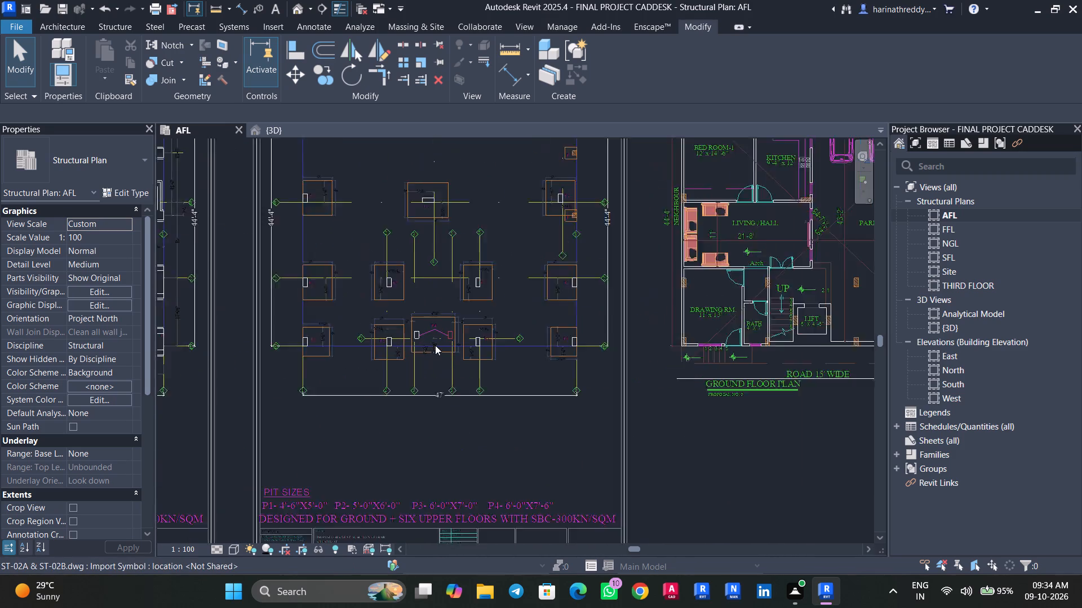
{"action": "scroll", "coordinate": [435, 345], "scroll_direction": "up", "scroll_amount": 7}
{"action": "scroll", "coordinate": [372, 312], "scroll_direction": "up", "scroll_amount": 11}
{"action": "left_click", "coordinate": [372, 312]}
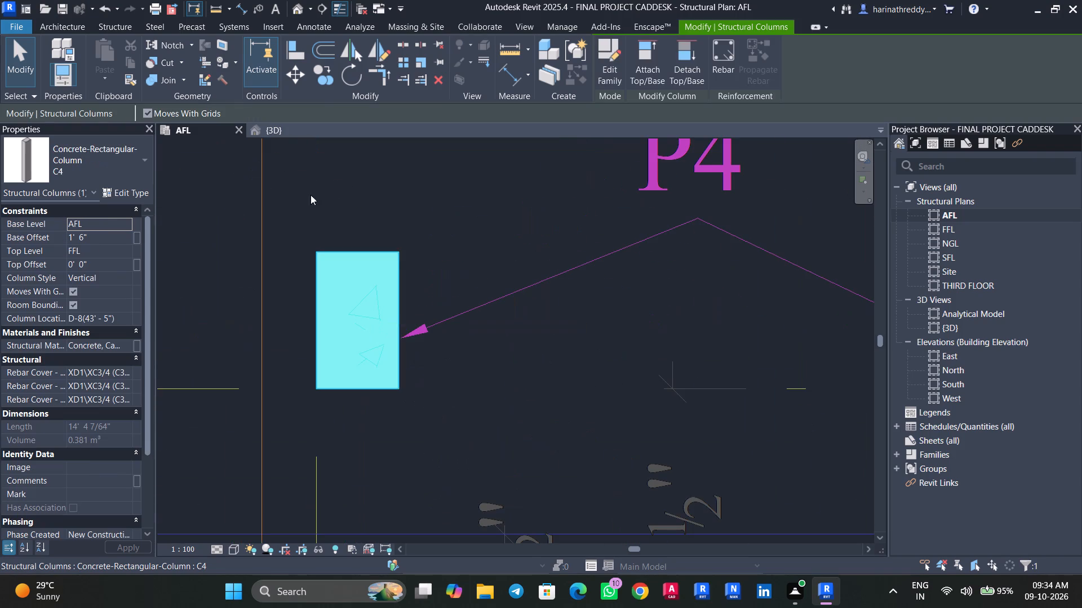
{"action": "left_click", "coordinate": [320, 79]}
{"action": "left_click", "coordinate": [397, 249]}
{"action": "middle_click_drag", "start_coordinate": [677, 262], "coordinate": [626, 264]}
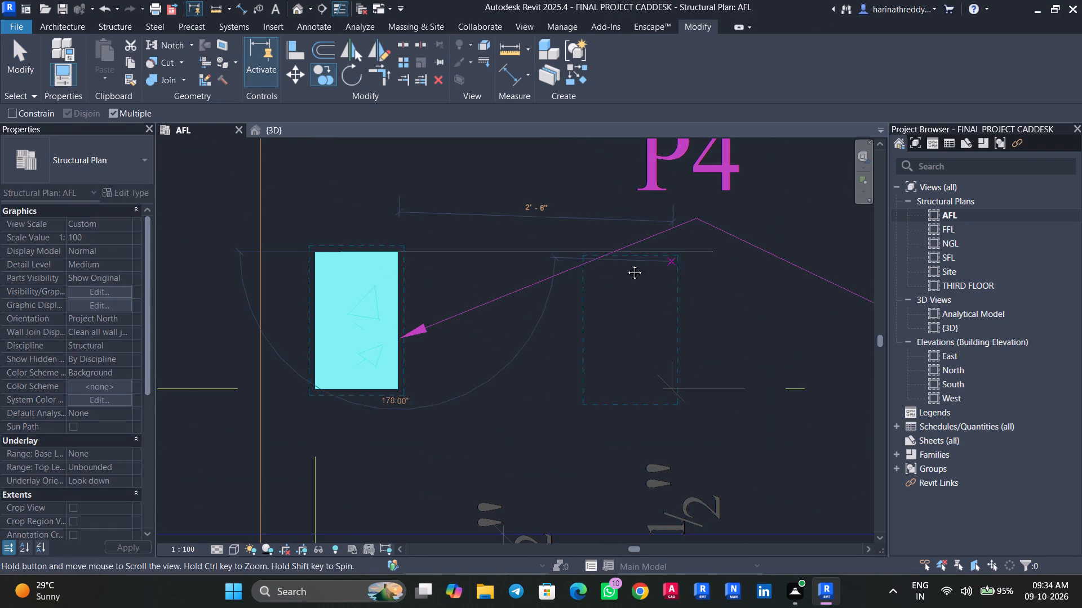
{"action": "middle_click_drag", "start_coordinate": [626, 264], "coordinate": [287, 266]}
{"action": "scroll", "coordinate": [287, 266], "scroll_direction": "up", "scroll_amount": 1}
{"action": "left_click", "coordinate": [695, 253]}
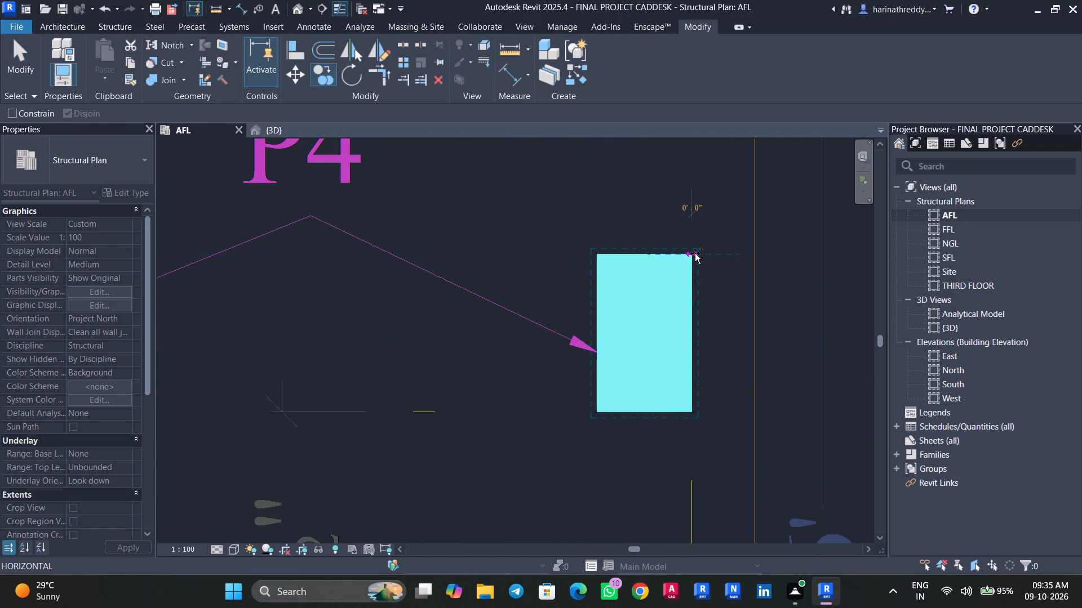
{"action": "key", "text": "Escape"}
{"action": "key", "text": "Escape"}
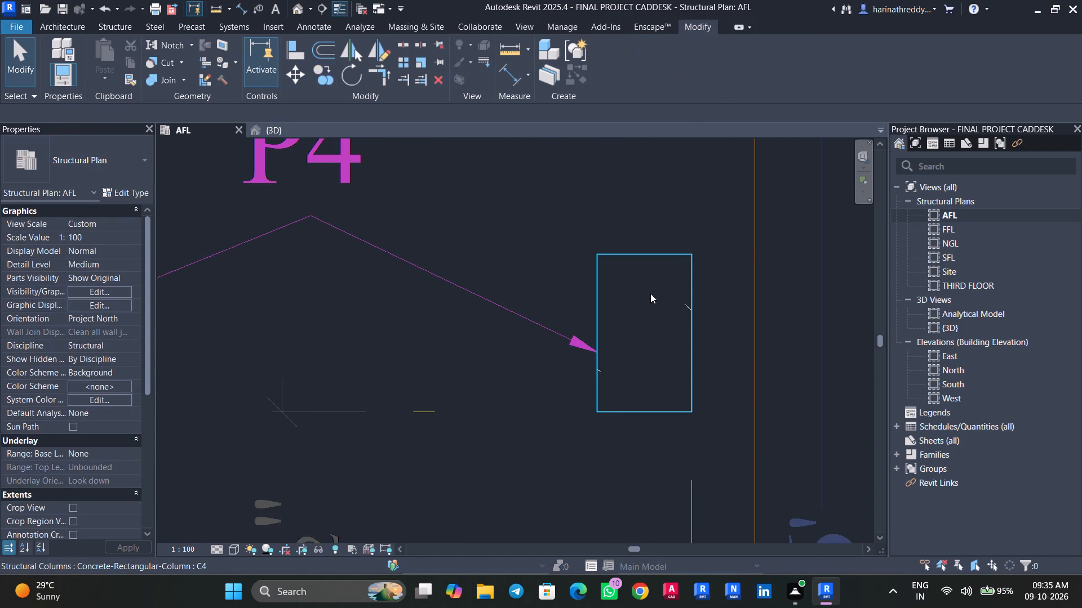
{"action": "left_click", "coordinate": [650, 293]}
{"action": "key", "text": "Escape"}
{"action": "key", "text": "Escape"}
Place a Concrete-Rectangular-Column of type C up to FFL on the hatched P outline beside the P2 footing at grids 4 and A.
{"action": "scroll", "coordinate": [458, 301], "scroll_direction": "down", "scroll_amount": 9}
{"action": "middle_click_drag", "start_coordinate": [460, 311], "coordinate": [485, 403]}
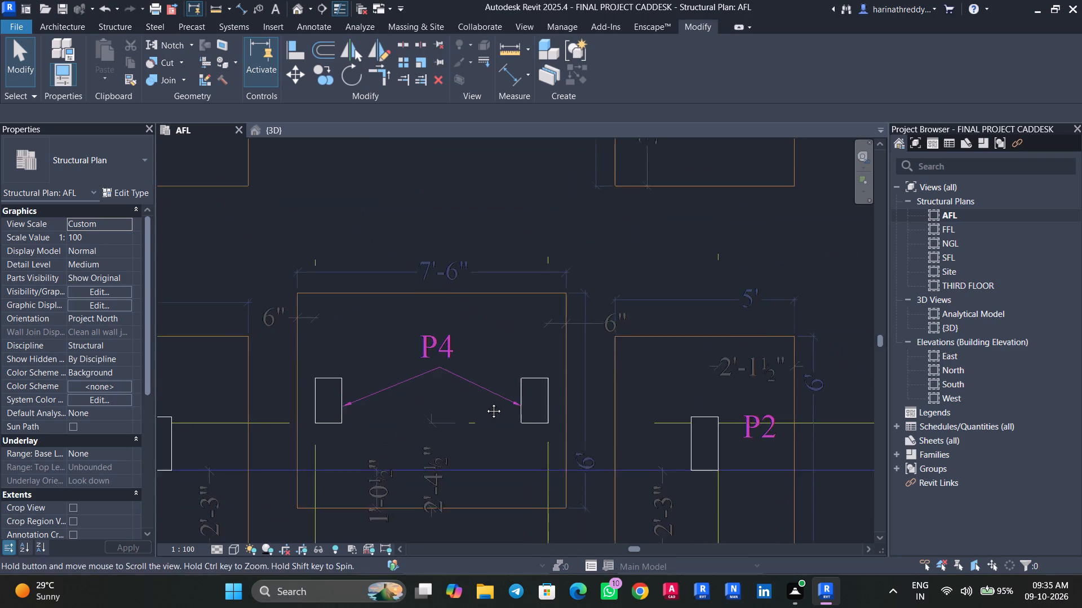
{"action": "middle_click_drag", "start_coordinate": [485, 403], "coordinate": [486, 403]}
{"action": "scroll", "coordinate": [487, 399], "scroll_direction": "up", "scroll_amount": 1}
{"action": "scroll", "coordinate": [486, 396], "scroll_direction": "down", "scroll_amount": 2}
{"action": "scroll", "coordinate": [486, 396], "scroll_direction": "up", "scroll_amount": 1}
{"action": "scroll", "coordinate": [486, 396], "scroll_direction": "down", "scroll_amount": 2}
{"action": "scroll", "coordinate": [486, 396], "scroll_direction": "up", "scroll_amount": 1}
{"action": "middle_click_drag", "start_coordinate": [485, 339], "coordinate": [496, 464]}
{"action": "scroll", "coordinate": [494, 432], "scroll_direction": "down", "scroll_amount": 10}
{"action": "middle_click_drag", "start_coordinate": [530, 274], "coordinate": [535, 462]}
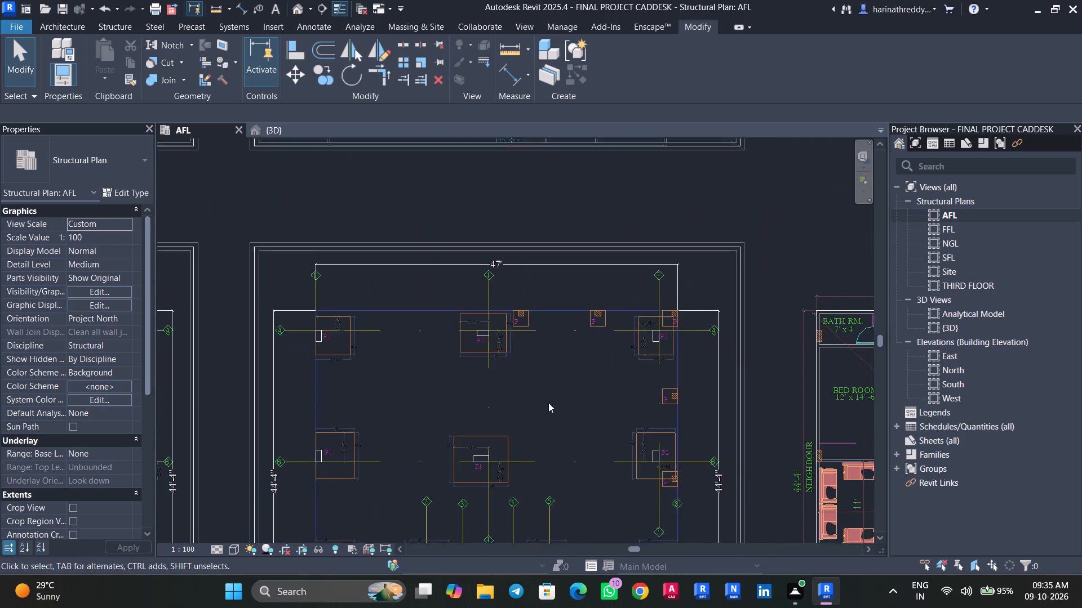
{"action": "scroll", "coordinate": [598, 330], "scroll_direction": "up", "scroll_amount": 8}
{"action": "middle_click_drag", "start_coordinate": [474, 316], "coordinate": [619, 424]}
{"action": "scroll", "coordinate": [550, 375], "scroll_direction": "up", "scroll_amount": 3}
{"action": "scroll", "coordinate": [550, 375], "scroll_direction": "down", "scroll_amount": 1}
{"action": "scroll", "coordinate": [550, 375], "scroll_direction": "up", "scroll_amount": 7}
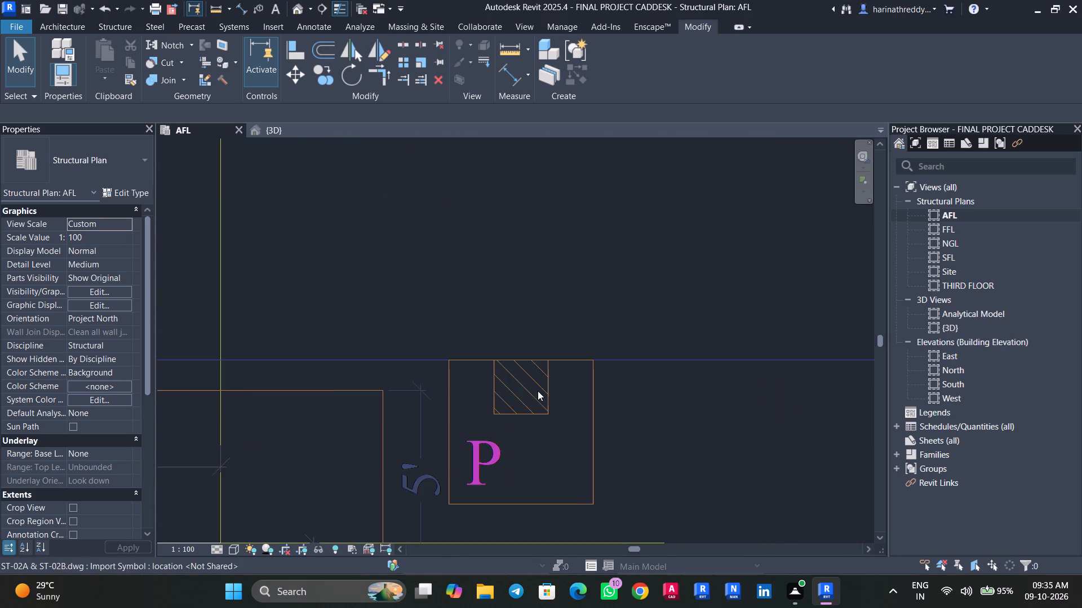
{"action": "type", "text": "CL"}
{"action": "left_click", "coordinate": [67, 162]}
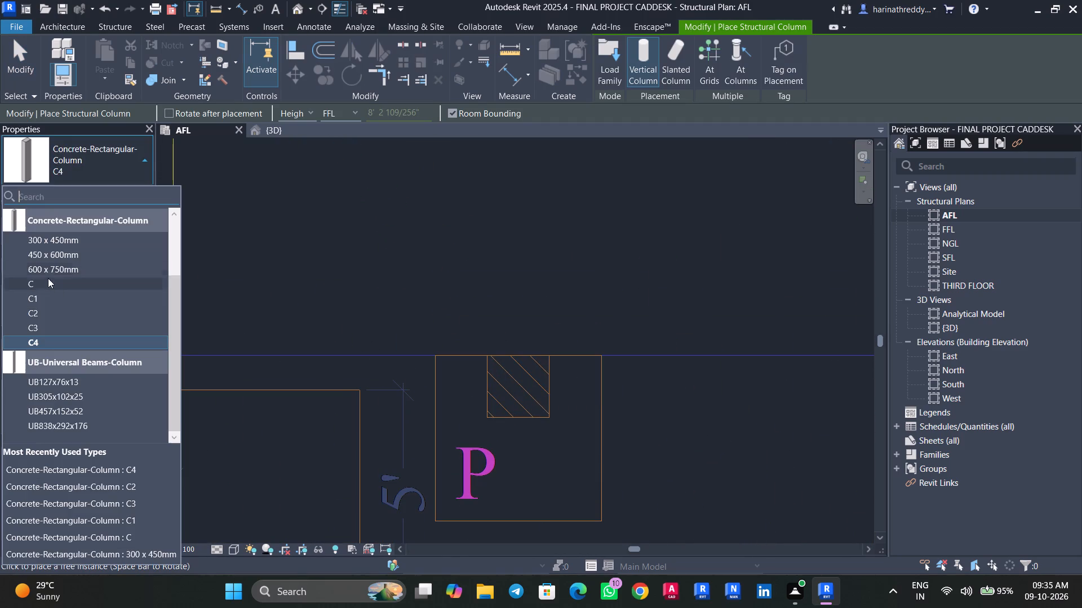
{"action": "left_click", "coordinate": [57, 285]}
{"action": "scroll", "coordinate": [504, 399], "scroll_direction": "up", "scroll_amount": 5}
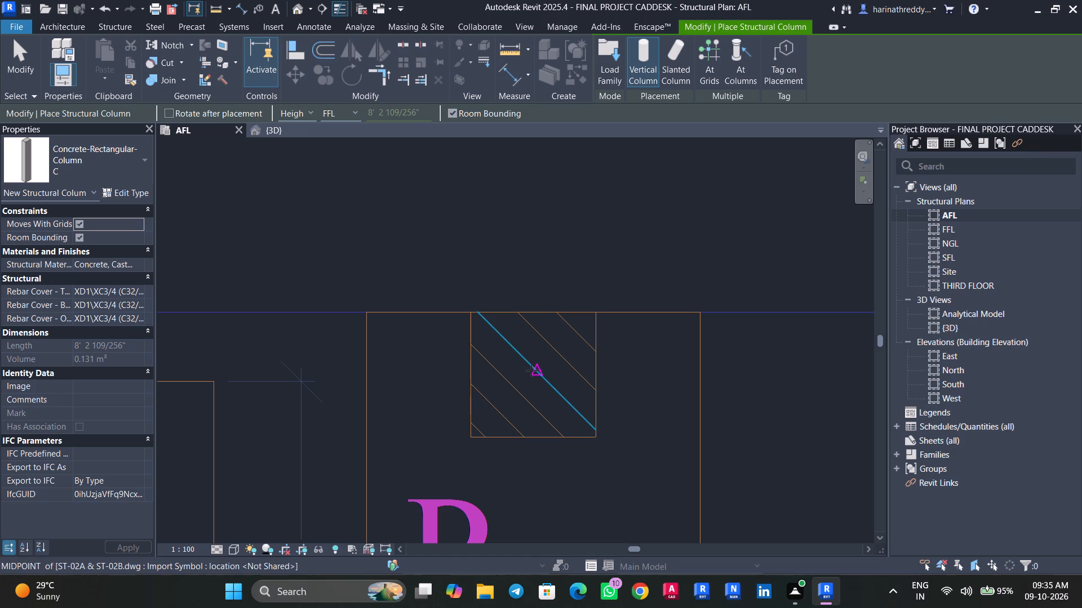
{"action": "left_click", "coordinate": [537, 370]}
{"action": "key", "text": "Escape"}
{"action": "key", "text": "Escape"}
{"action": "key", "text": "Escape"}
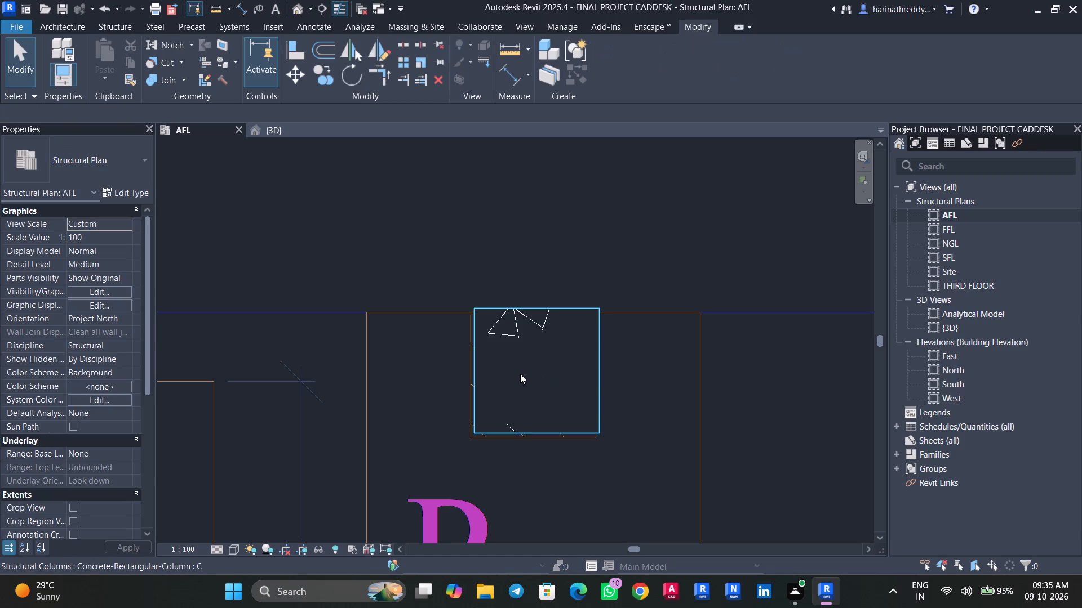
Align the C column's left and bottom edges to the matching edges of its hatched CAD outline.
{"action": "type", "text": "AL"}
{"action": "scroll", "coordinate": [465, 366], "scroll_direction": "up", "scroll_amount": 3}
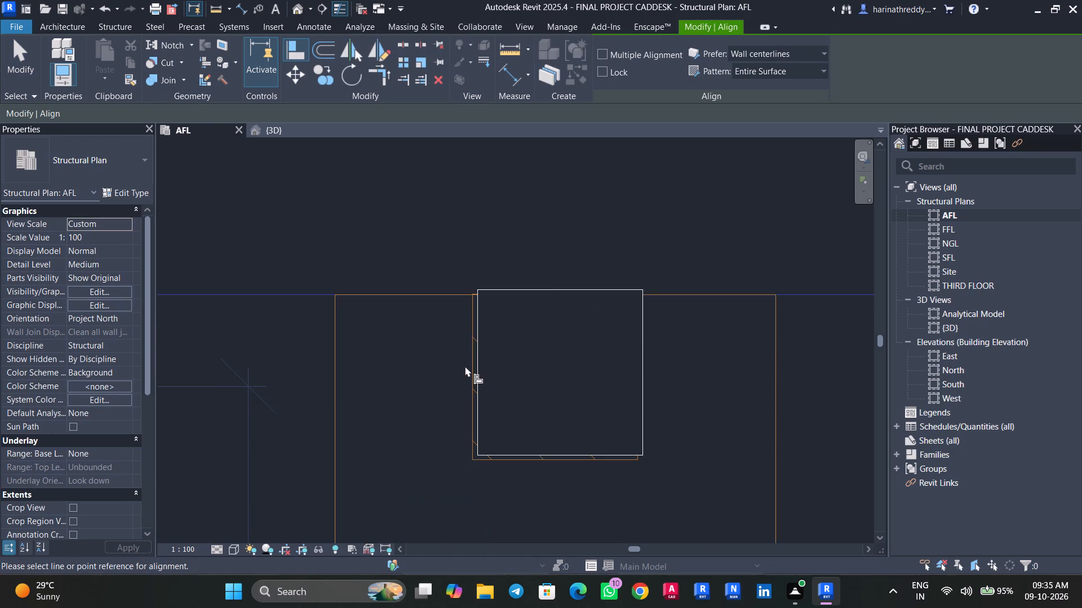
{"action": "left_click", "coordinate": [468, 366]}
{"action": "left_click", "coordinate": [479, 370]}
{"action": "left_click", "coordinate": [520, 474]}
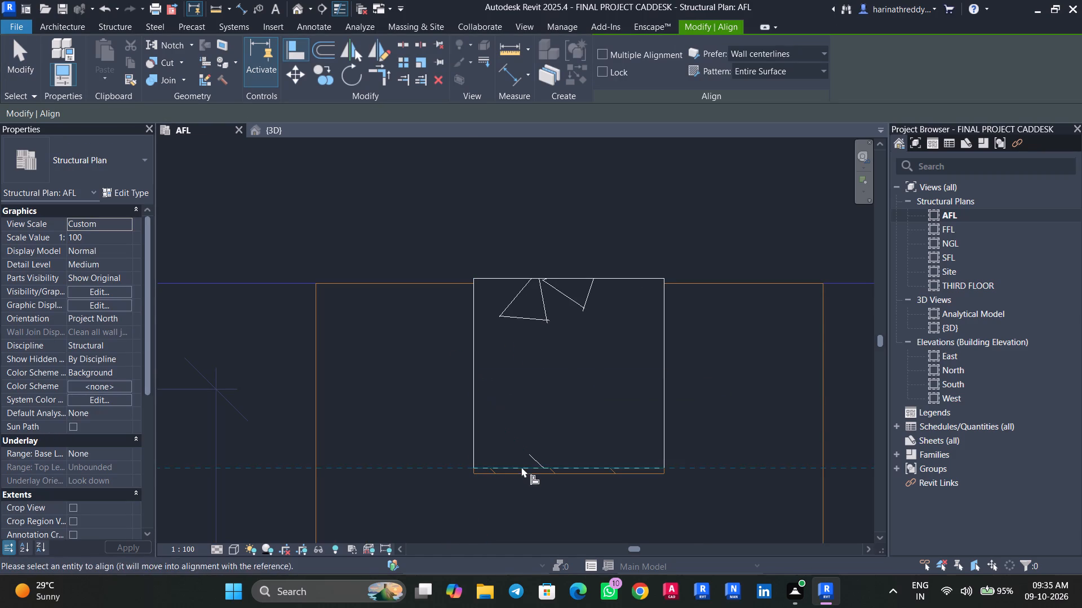
{"action": "left_click", "coordinate": [521, 467]}
{"action": "key", "text": "Escape"}
{"action": "key", "text": "Escape"}
{"action": "scroll", "coordinate": [518, 489], "scroll_direction": "up", "scroll_amount": 1}
{"action": "scroll", "coordinate": [518, 489], "scroll_direction": "down", "scroll_amount": 1}
{"action": "scroll", "coordinate": [519, 489], "scroll_direction": "up", "scroll_amount": 3}
{"action": "key", "text": "Return"}
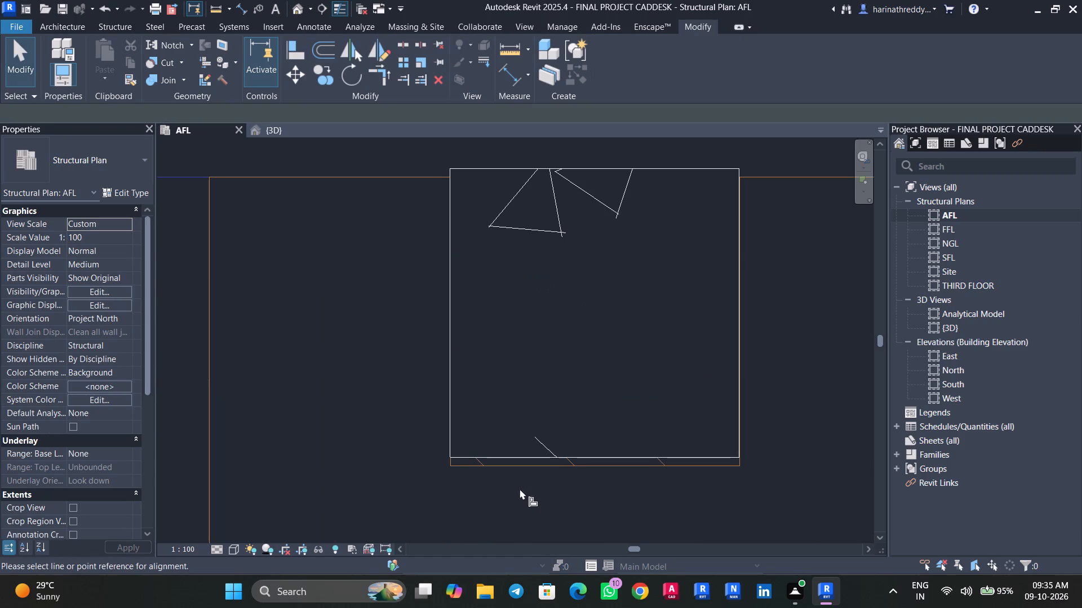
{"action": "left_click", "coordinate": [527, 467]}
{"action": "left_click", "coordinate": [530, 457]}
{"action": "key", "text": "Escape"}
{"action": "key", "text": "Escape"}
{"action": "key", "text": "Escape"}
Set the base offset of the C column near grid 4 to 1' 6".
{"action": "left_click", "coordinate": [541, 427]}
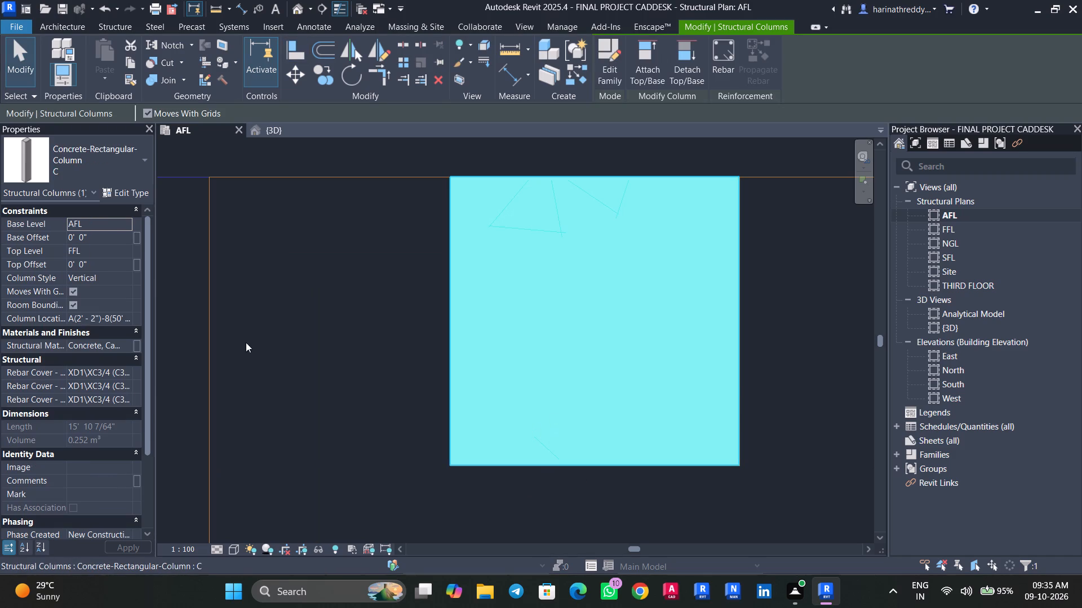
{"action": "left_click", "coordinate": [112, 238]}
{"action": "type", "text": "1'6"}
{"action": "key", "text": "shift+quotedbl"}
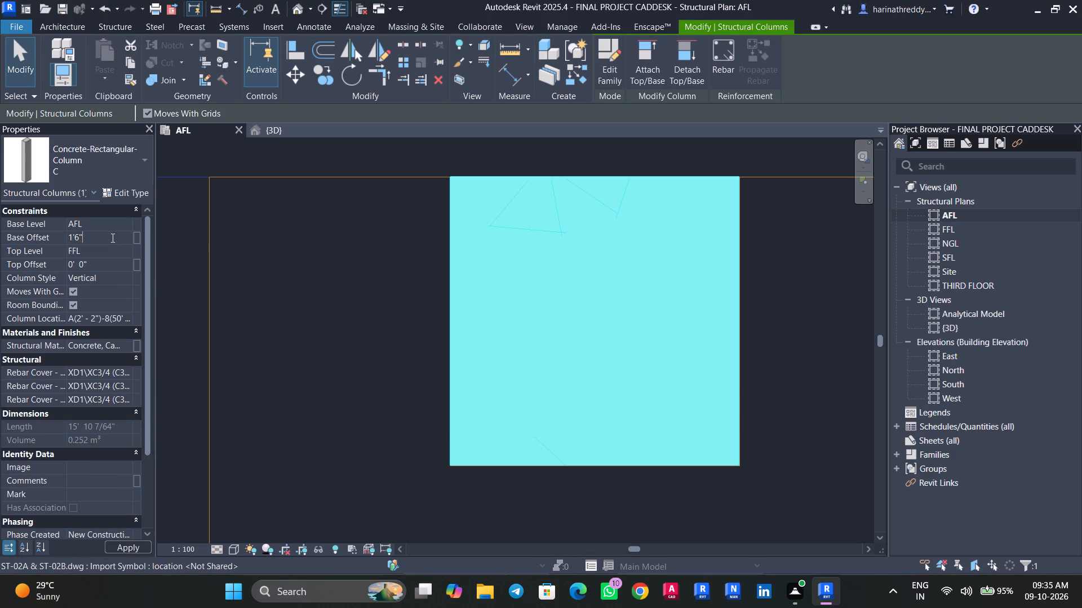
{"action": "key", "text": "Return"}
{"action": "scroll", "coordinate": [600, 368], "scroll_direction": "down", "scroll_amount": 7}
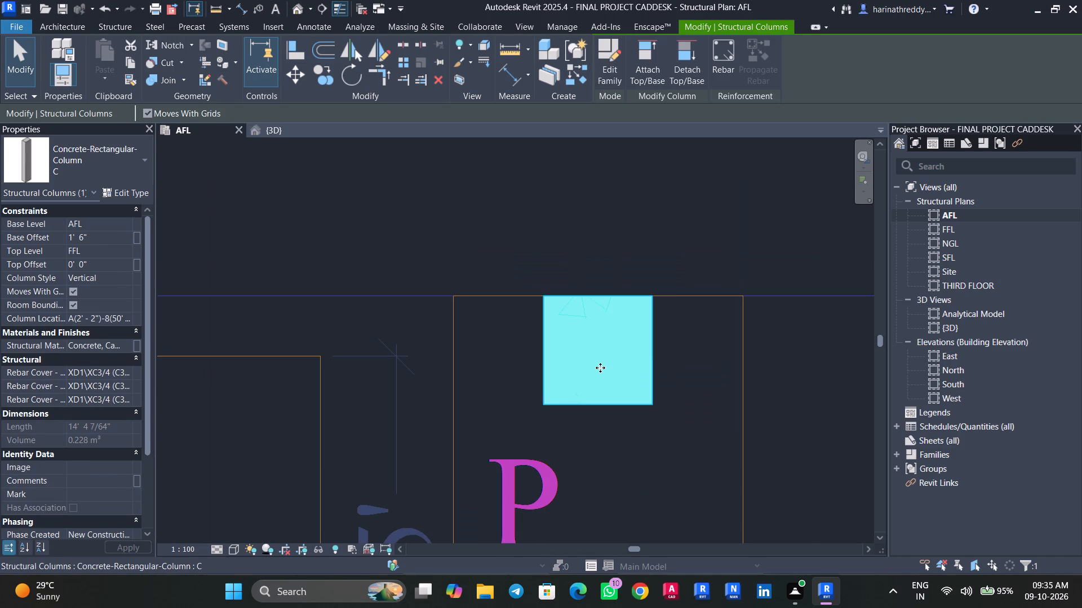
Start a multiple copy of the C column from its upper-right corner, placing one on the next hatched P outline toward grid 7.
{"action": "key", "text": "Escape"}
{"action": "left_click", "coordinate": [624, 364]}
{"action": "left_click", "coordinate": [319, 79]}
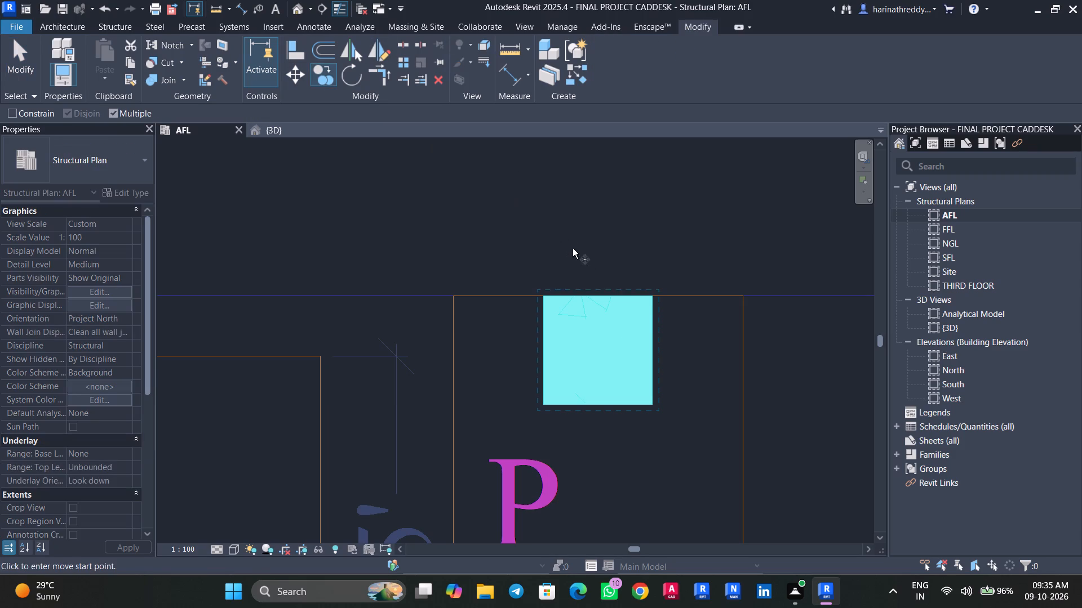
{"action": "left_click", "coordinate": [649, 295]}
{"action": "middle_click_drag", "start_coordinate": [744, 396], "coordinate": [382, 178]}
{"action": "scroll", "coordinate": [453, 244], "scroll_direction": "down", "scroll_amount": 4}
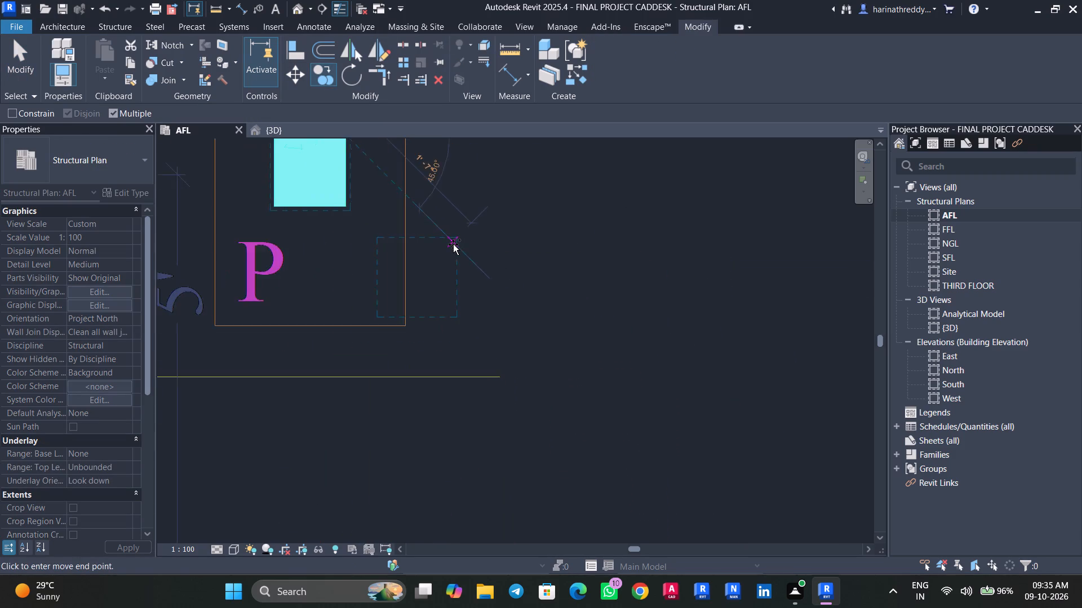
{"action": "scroll", "coordinate": [453, 244], "scroll_direction": "down", "scroll_amount": 3}
{"action": "scroll", "coordinate": [453, 244], "scroll_direction": "up", "scroll_amount": 1}
{"action": "scroll", "coordinate": [454, 247], "scroll_direction": "down", "scroll_amount": 4}
{"action": "middle_click_drag", "start_coordinate": [665, 327], "coordinate": [468, 307]}
{"action": "scroll", "coordinate": [576, 190], "scroll_direction": "up", "scroll_amount": 2}
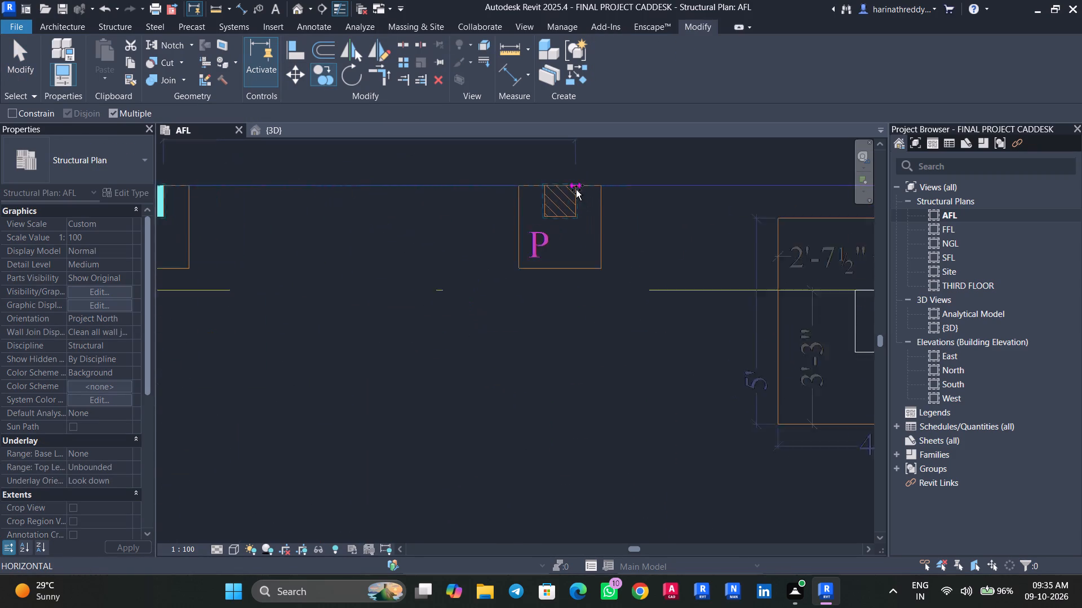
{"action": "scroll", "coordinate": [576, 190], "scroll_direction": "up", "scroll_amount": 17}
{"action": "scroll", "coordinate": [570, 164], "scroll_direction": "down", "scroll_amount": 1}
{"action": "scroll", "coordinate": [570, 164], "scroll_direction": "up", "scroll_amount": 1}
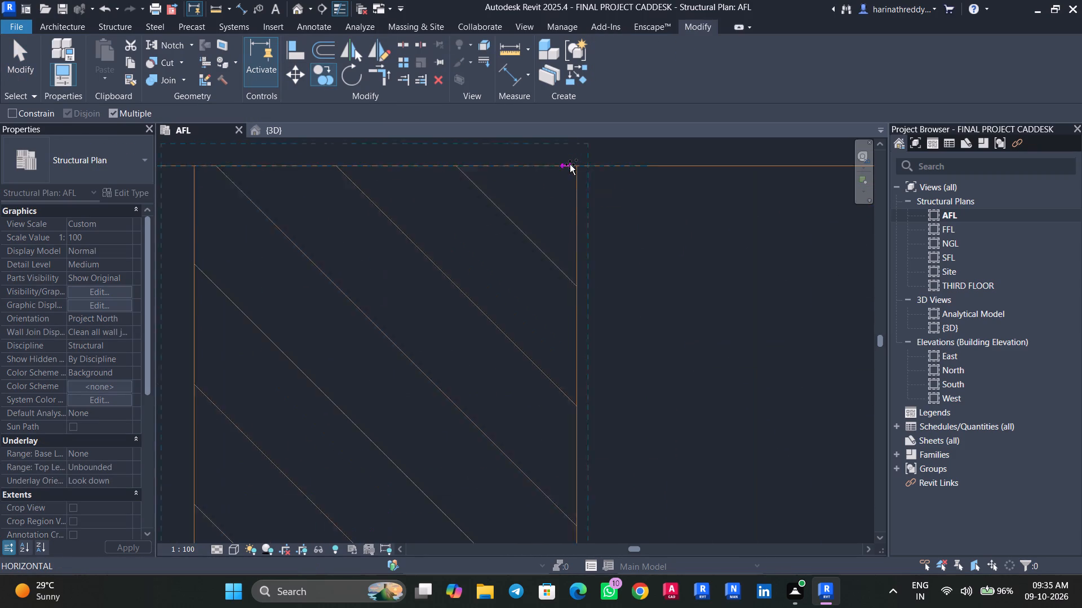
{"action": "scroll", "coordinate": [570, 164], "scroll_direction": "up", "scroll_amount": 1}
{"action": "left_click", "coordinate": [578, 167]}
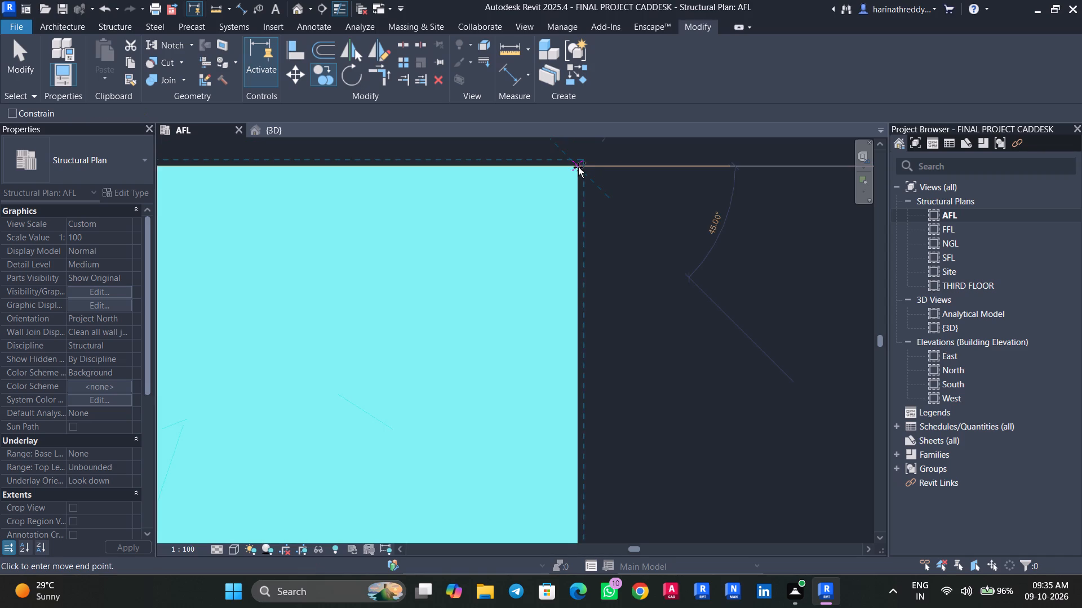
Copy the C column onto the hatched P outline at the plan's upper-right corner, near grids 7 and A.
{"action": "scroll", "coordinate": [614, 209], "scroll_direction": "down", "scroll_amount": 1}
{"action": "scroll", "coordinate": [614, 209], "scroll_direction": "up", "scroll_amount": 1}
{"action": "scroll", "coordinate": [614, 209], "scroll_direction": "down", "scroll_amount": 6}
{"action": "scroll", "coordinate": [614, 209], "scroll_direction": "up", "scroll_amount": 1}
{"action": "scroll", "coordinate": [614, 209], "scroll_direction": "down", "scroll_amount": 5}
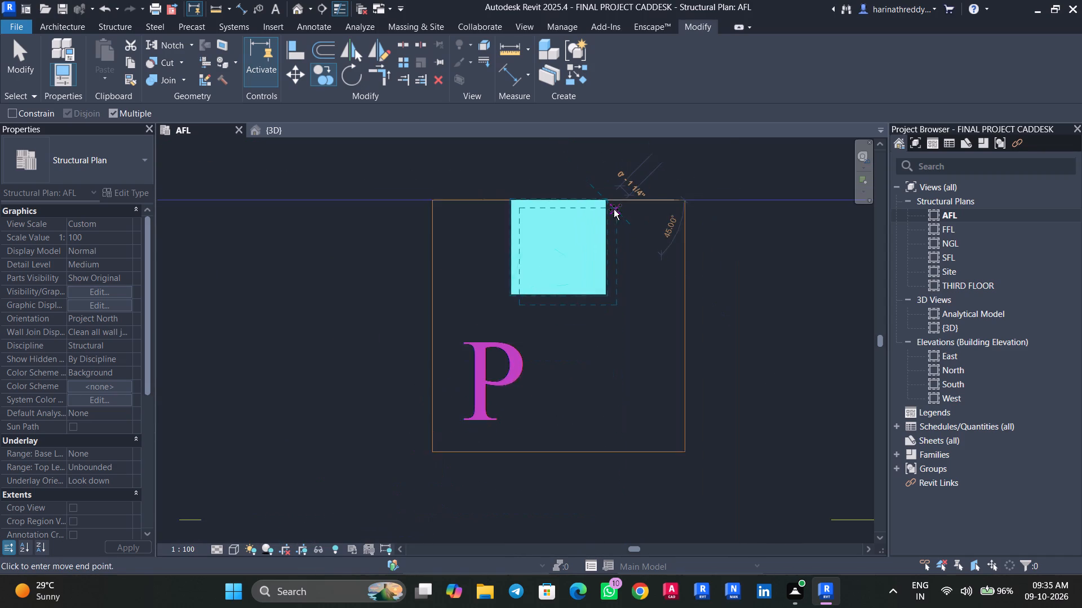
{"action": "scroll", "coordinate": [614, 209], "scroll_direction": "down", "scroll_amount": 6}
{"action": "middle_click_drag", "start_coordinate": [667, 305], "coordinate": [349, 105]}
{"action": "scroll", "coordinate": [662, 301], "scroll_direction": "up", "scroll_amount": 1}
{"action": "scroll", "coordinate": [570, 319], "scroll_direction": "down", "scroll_amount": 6}
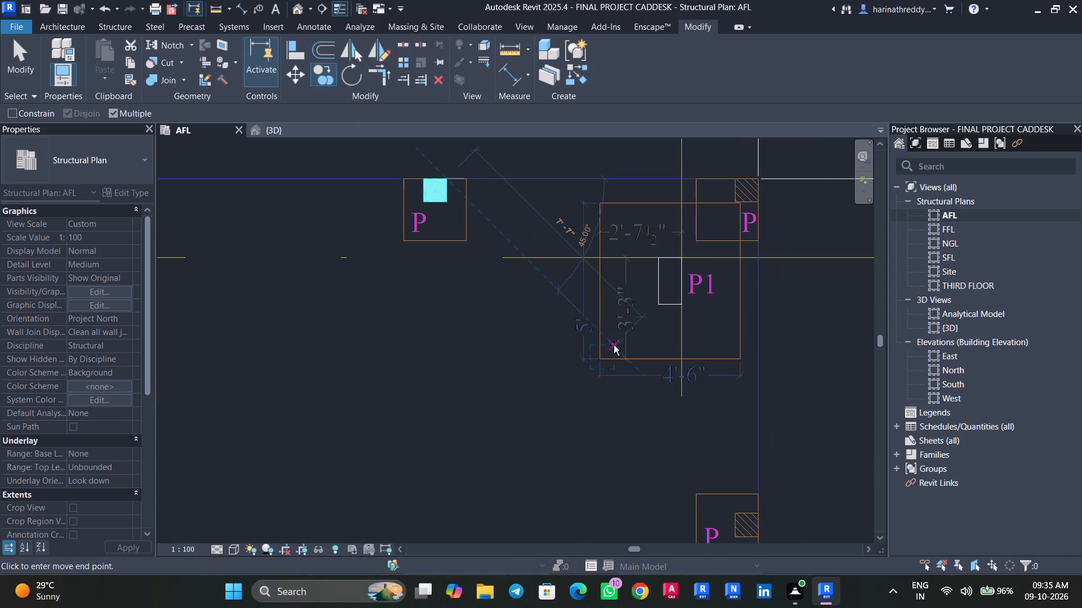
{"action": "scroll", "coordinate": [750, 185], "scroll_direction": "up", "scroll_amount": 1}
{"action": "scroll", "coordinate": [750, 185], "scroll_direction": "down", "scroll_amount": 1}
{"action": "scroll", "coordinate": [750, 185], "scroll_direction": "up", "scroll_amount": 1}
{"action": "scroll", "coordinate": [750, 185], "scroll_direction": "down", "scroll_amount": 1}
{"action": "scroll", "coordinate": [751, 185], "scroll_direction": "up", "scroll_amount": 12}
{"action": "middle_click_drag", "start_coordinate": [748, 195], "coordinate": [637, 298]}
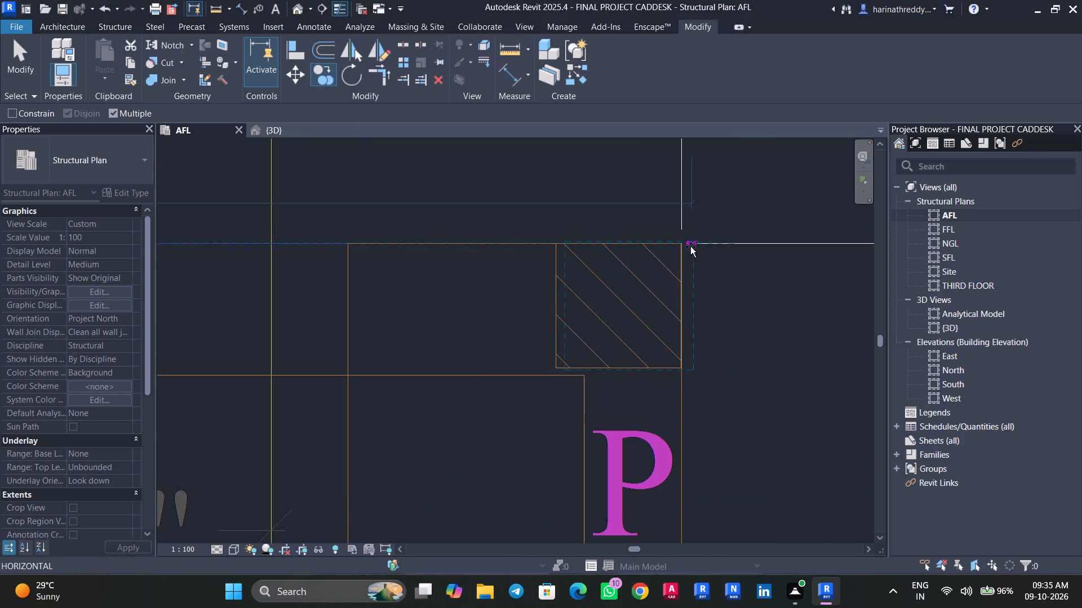
{"action": "scroll", "coordinate": [682, 245], "scroll_direction": "up", "scroll_amount": 4}
{"action": "scroll", "coordinate": [682, 245], "scroll_direction": "down", "scroll_amount": 1}
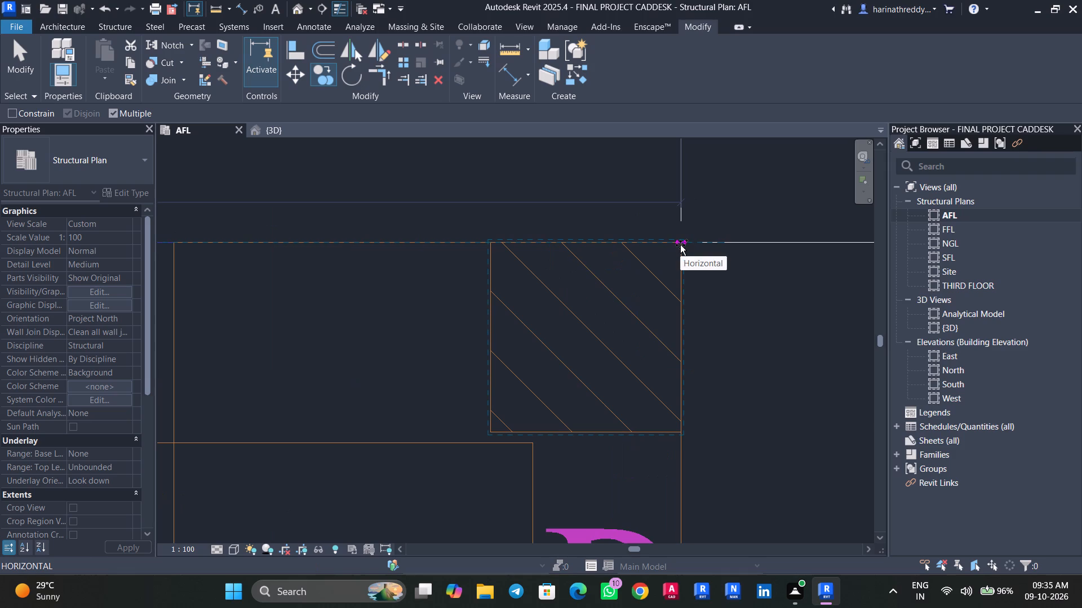
{"action": "left_click", "coordinate": [680, 245]}
Copy the C column onto the hatched P outline on the right boundary line between grids A and B.
{"action": "scroll", "coordinate": [474, 355], "scroll_direction": "down", "scroll_amount": 14}
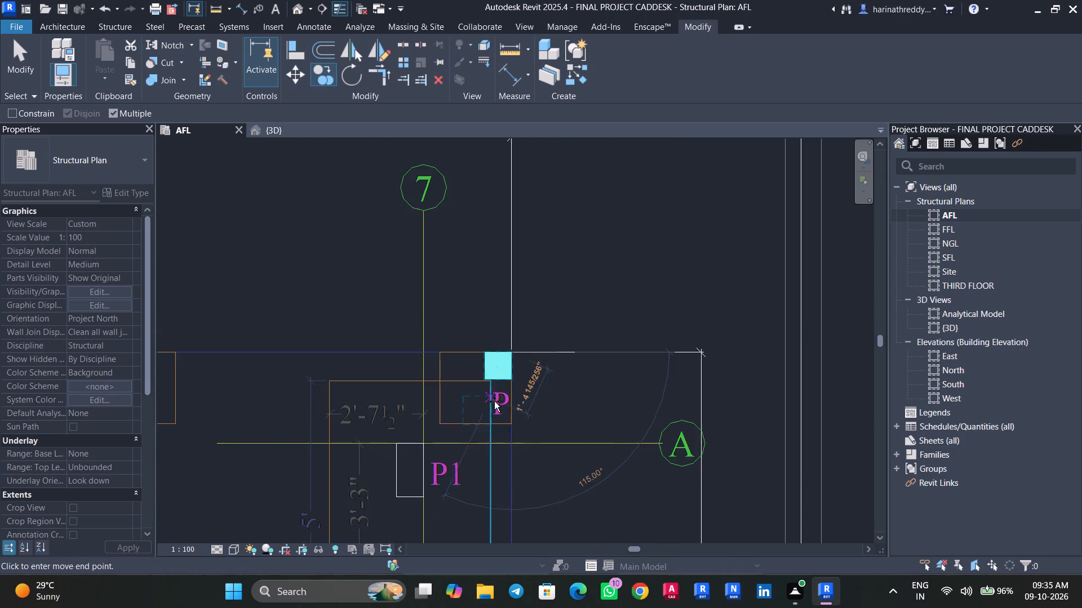
{"action": "middle_click_drag", "start_coordinate": [509, 427], "coordinate": [577, 110]}
{"action": "scroll", "coordinate": [564, 427], "scroll_direction": "up", "scroll_amount": 15}
{"action": "scroll", "coordinate": [571, 426], "scroll_direction": "down", "scroll_amount": 1}
{"action": "scroll", "coordinate": [571, 426], "scroll_direction": "up", "scroll_amount": 1}
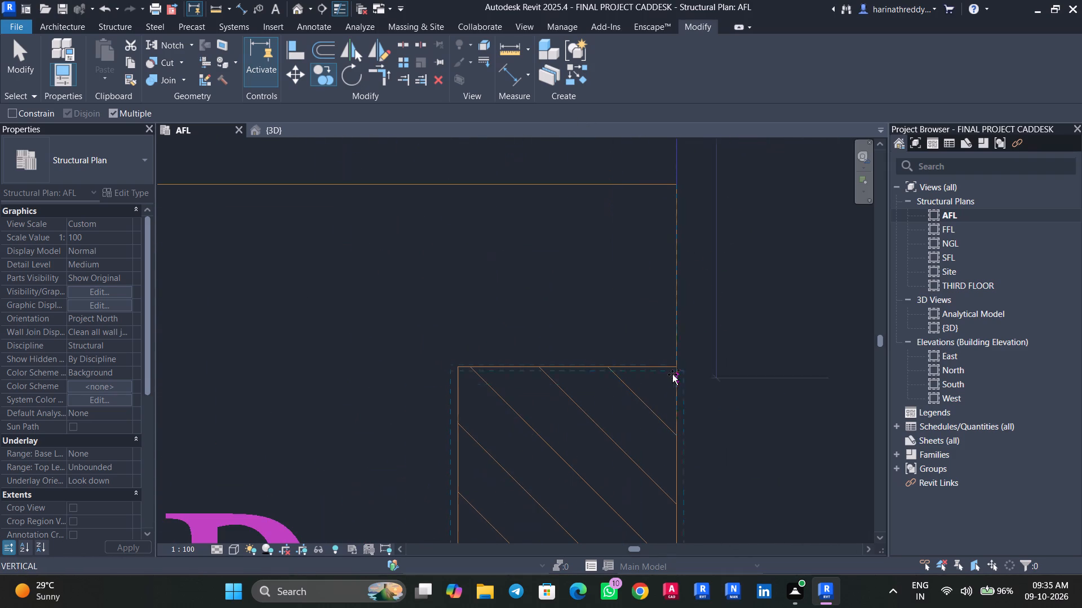
{"action": "left_click", "coordinate": [675, 369]}
Copy the C column onto the hatched P outline just below grid B on the grid 8 line, and finish copying.
{"action": "scroll", "coordinate": [675, 369], "scroll_direction": "down", "scroll_amount": 2}
{"action": "scroll", "coordinate": [675, 369], "scroll_direction": "up", "scroll_amount": 1}
{"action": "scroll", "coordinate": [675, 369], "scroll_direction": "down", "scroll_amount": 7}
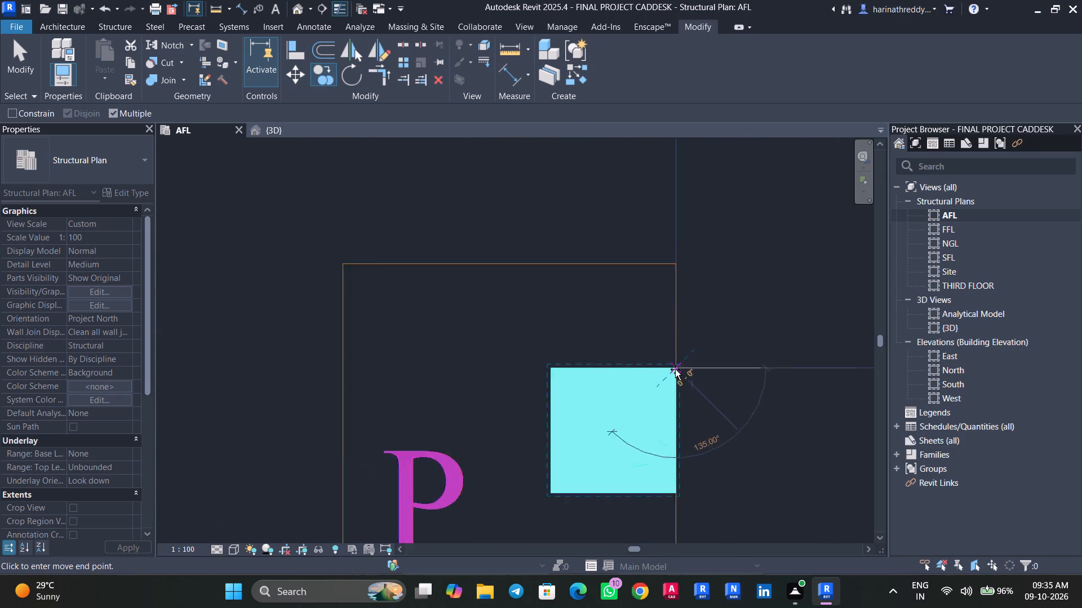
{"action": "scroll", "coordinate": [675, 369], "scroll_direction": "down", "scroll_amount": 8}
{"action": "scroll", "coordinate": [675, 369], "scroll_direction": "up", "scroll_amount": 1}
{"action": "scroll", "coordinate": [675, 369], "scroll_direction": "down", "scroll_amount": 4}
{"action": "middle_click_drag", "start_coordinate": [660, 438], "coordinate": [619, 136]}
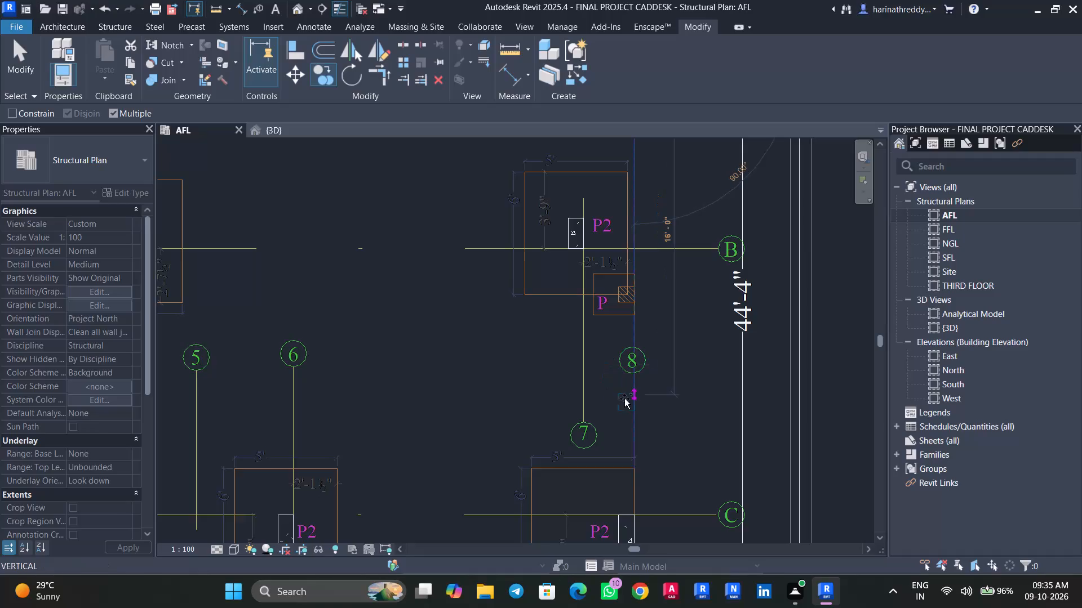
{"action": "scroll", "coordinate": [639, 300], "scroll_direction": "up", "scroll_amount": 3}
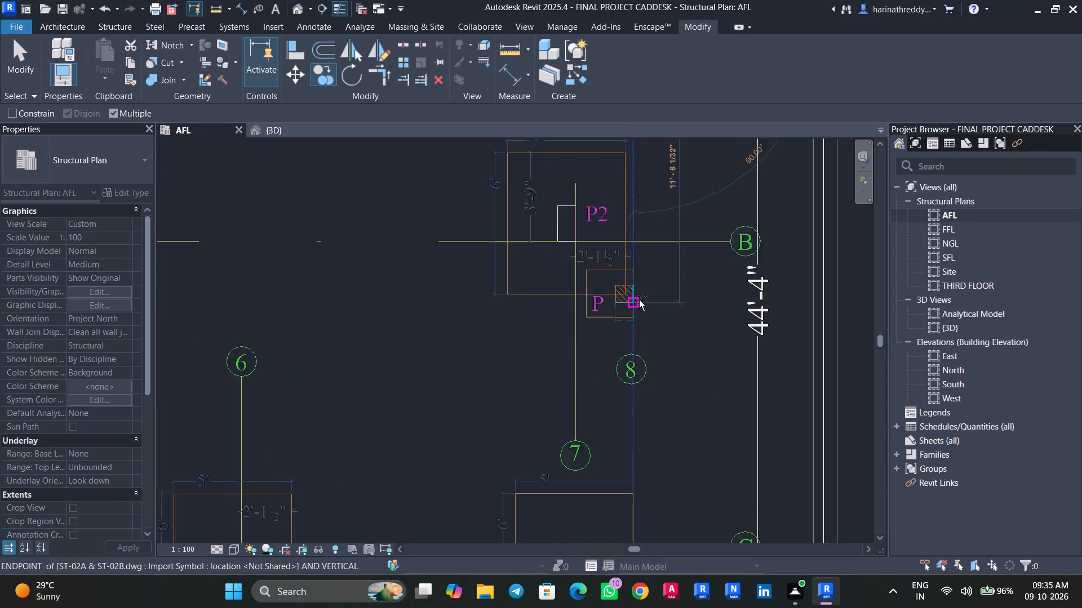
{"action": "scroll", "coordinate": [639, 300], "scroll_direction": "up", "scroll_amount": 9}
{"action": "scroll", "coordinate": [623, 281], "scroll_direction": "down", "scroll_amount": 1}
{"action": "scroll", "coordinate": [623, 281], "scroll_direction": "up", "scroll_amount": 5}
{"action": "left_click", "coordinate": [668, 255]}
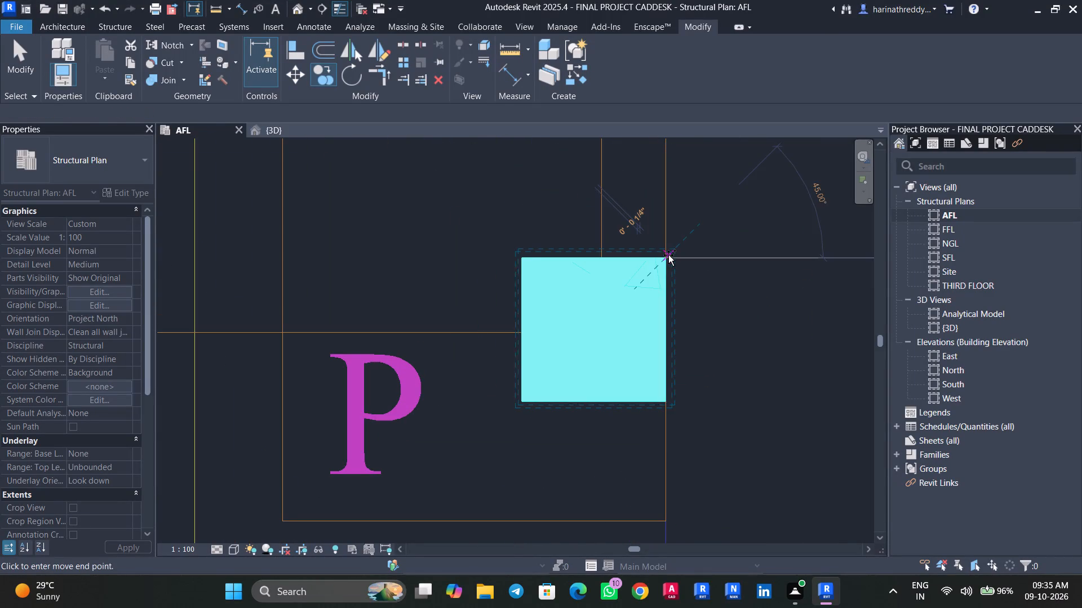
{"action": "scroll", "coordinate": [619, 343], "scroll_direction": "down", "scroll_amount": 6}
{"action": "scroll", "coordinate": [619, 343], "scroll_direction": "up", "scroll_amount": 1}
{"action": "scroll", "coordinate": [619, 343], "scroll_direction": "down", "scroll_amount": 10}
{"action": "scroll", "coordinate": [619, 343], "scroll_direction": "up", "scroll_amount": 1}
{"action": "scroll", "coordinate": [619, 343], "scroll_direction": "down", "scroll_amount": 3}
{"action": "middle_click_drag", "start_coordinate": [527, 430], "coordinate": [551, 391]}
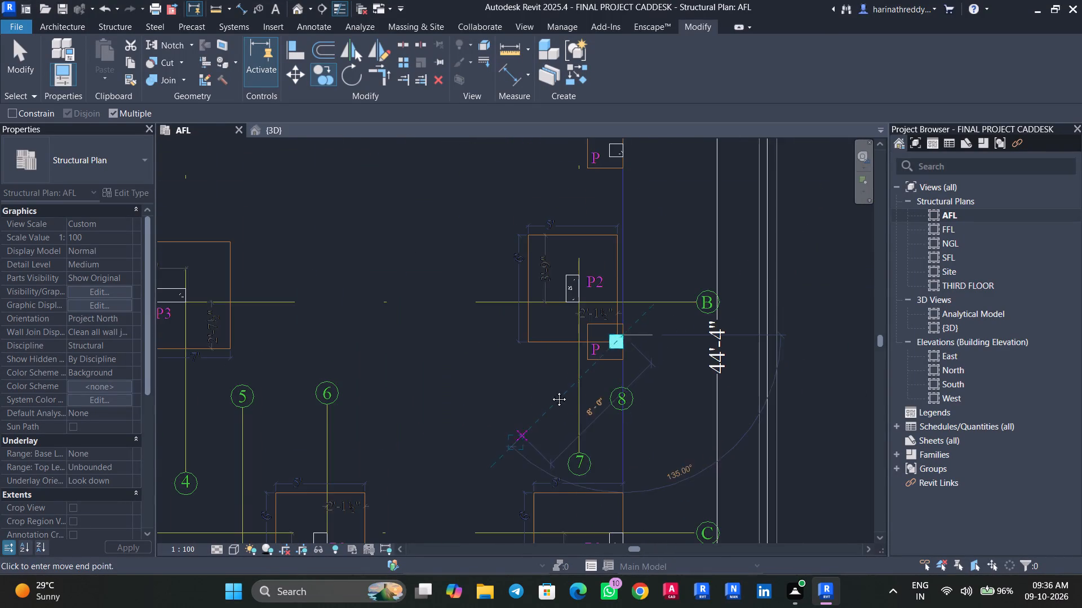
{"action": "middle_click_drag", "start_coordinate": [551, 391], "coordinate": [648, 190]}
{"action": "middle_click_drag", "start_coordinate": [555, 356], "coordinate": [673, 297]}
{"action": "scroll", "coordinate": [673, 297], "scroll_direction": "down", "scroll_amount": 3}
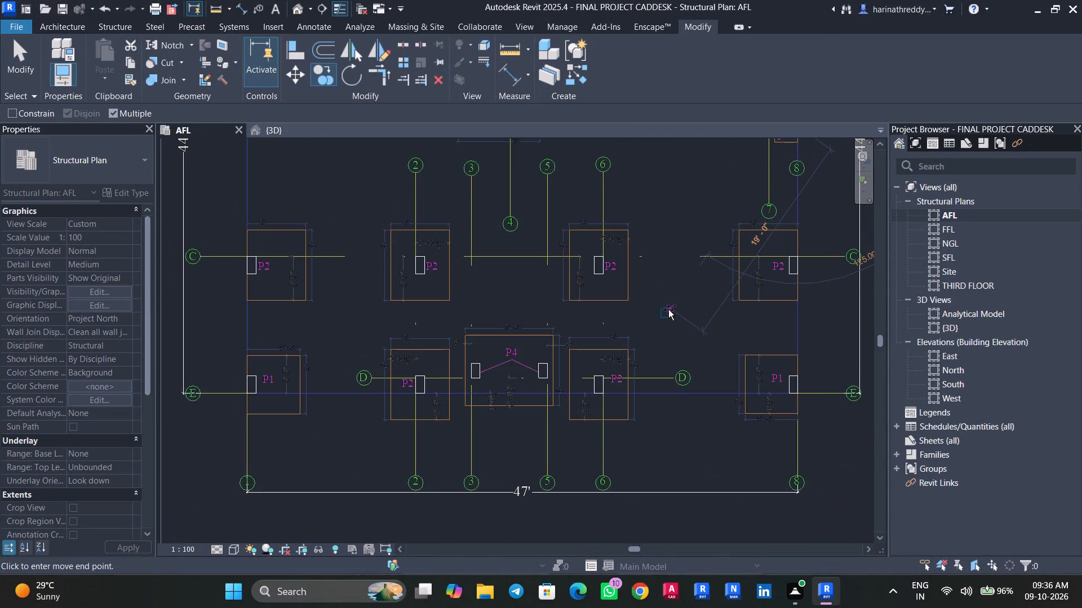
{"action": "key", "text": "Escape"}
{"action": "key", "text": "Escape"}
{"action": "key", "text": "Escape"}
Examine the column layout in the AFL plan, including the neighbouring CAD drawing around grid A and the P outline near grid 4.
{"action": "middle_click_drag", "start_coordinate": [665, 270], "coordinate": [672, 364]}
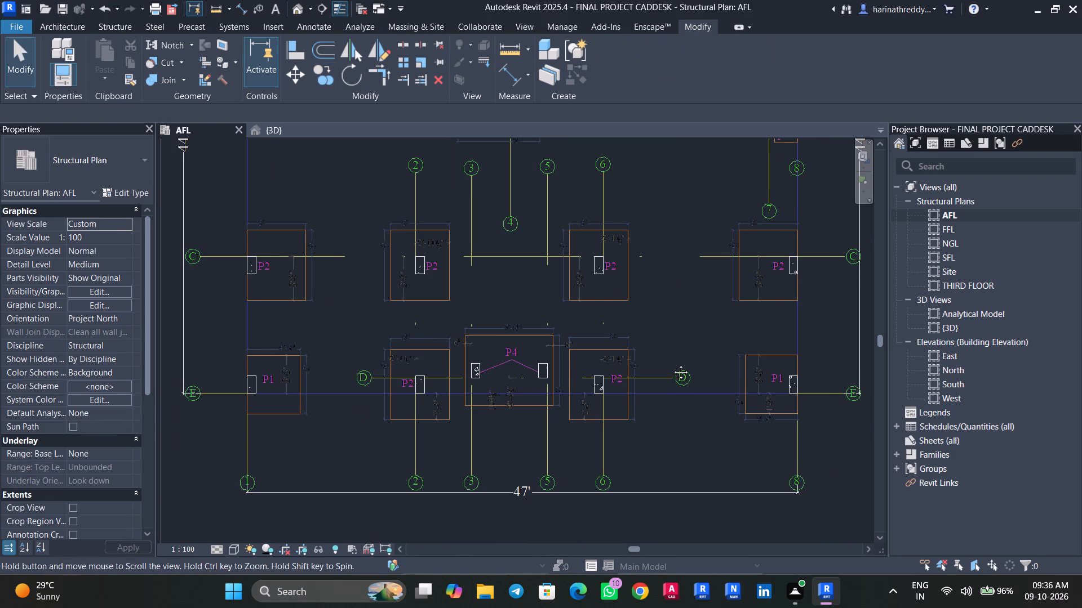
{"action": "middle_click_drag", "start_coordinate": [672, 364], "coordinate": [668, 490]}
{"action": "middle_click_drag", "start_coordinate": [669, 357], "coordinate": [646, 534]}
{"action": "scroll", "coordinate": [642, 509], "scroll_direction": "up", "scroll_amount": 1}
{"action": "scroll", "coordinate": [657, 388], "scroll_direction": "down", "scroll_amount": 4}
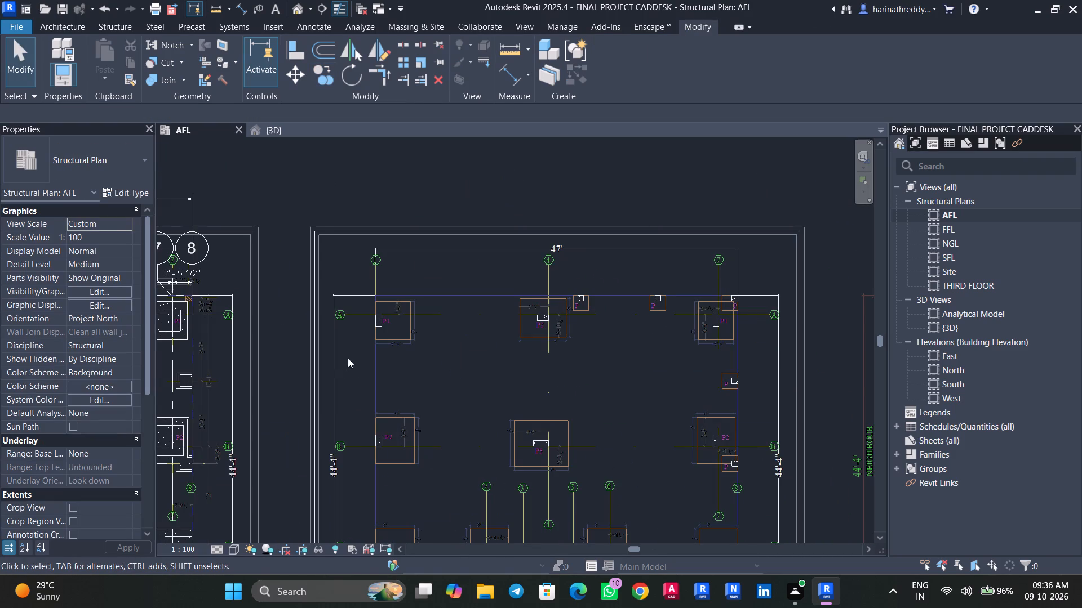
{"action": "middle_click_drag", "start_coordinate": [351, 356], "coordinate": [578, 350]}
{"action": "scroll", "coordinate": [406, 302], "scroll_direction": "up", "scroll_amount": 11}
{"action": "scroll", "coordinate": [424, 293], "scroll_direction": "down", "scroll_amount": 1}
{"action": "scroll", "coordinate": [425, 291], "scroll_direction": "up", "scroll_amount": 7}
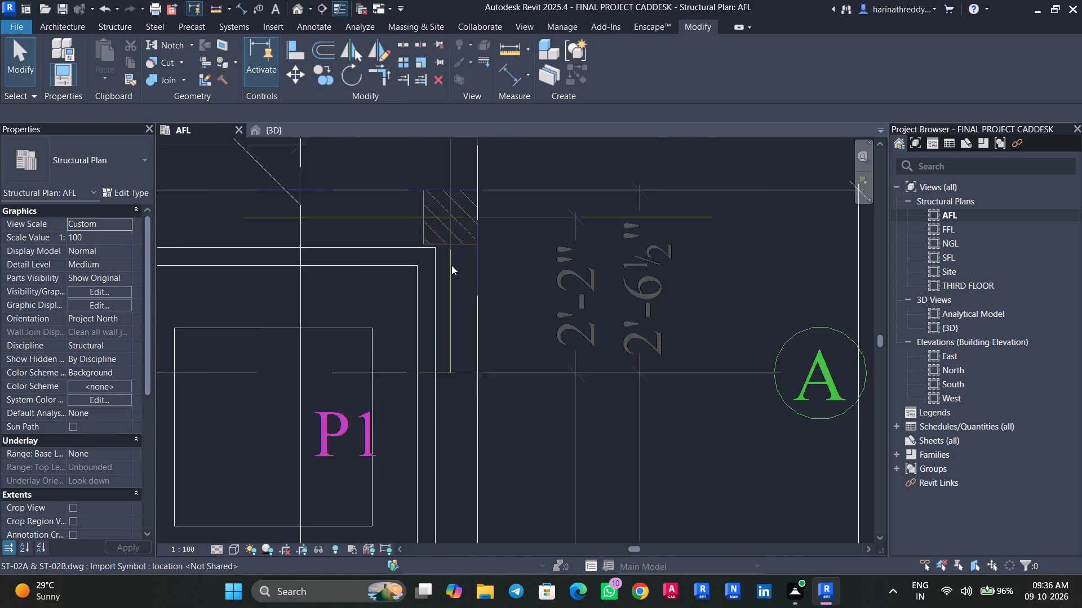
{"action": "scroll", "coordinate": [451, 265], "scroll_direction": "up", "scroll_amount": 5}
{"action": "middle_click_drag", "start_coordinate": [453, 266], "coordinate": [516, 414]}
{"action": "scroll", "coordinate": [518, 414], "scroll_direction": "down", "scroll_amount": 2}
{"action": "scroll", "coordinate": [518, 414], "scroll_direction": "up", "scroll_amount": 1}
{"action": "scroll", "coordinate": [518, 414], "scroll_direction": "down", "scroll_amount": 7}
{"action": "middle_click_drag", "start_coordinate": [641, 400], "coordinate": [318, 317]}
{"action": "middle_click_drag", "start_coordinate": [608, 351], "coordinate": [352, 354]}
{"action": "middle_click_drag", "start_coordinate": [591, 375], "coordinate": [347, 377]}
{"action": "scroll", "coordinate": [590, 375], "scroll_direction": "up", "scroll_amount": 1}
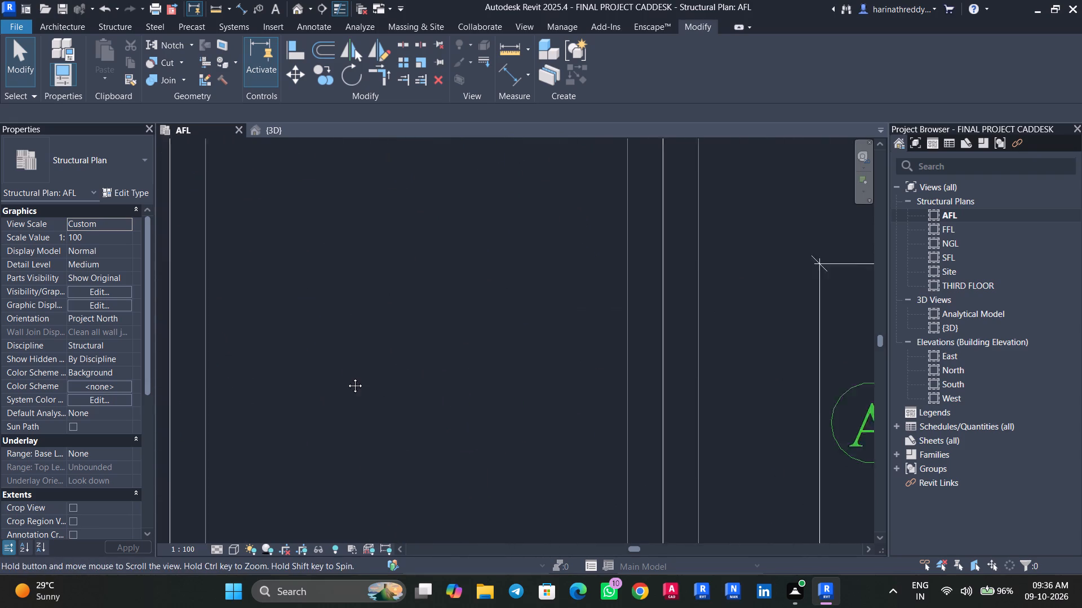
{"action": "middle_click_drag", "start_coordinate": [347, 377], "coordinate": [345, 377]}
{"action": "middle_click_drag", "start_coordinate": [444, 385], "coordinate": [233, 391]}
{"action": "middle_click_drag", "start_coordinate": [567, 369], "coordinate": [203, 379]}
{"action": "middle_click_drag", "start_coordinate": [584, 382], "coordinate": [306, 382]}
{"action": "middle_click_drag", "start_coordinate": [595, 383], "coordinate": [239, 374]}
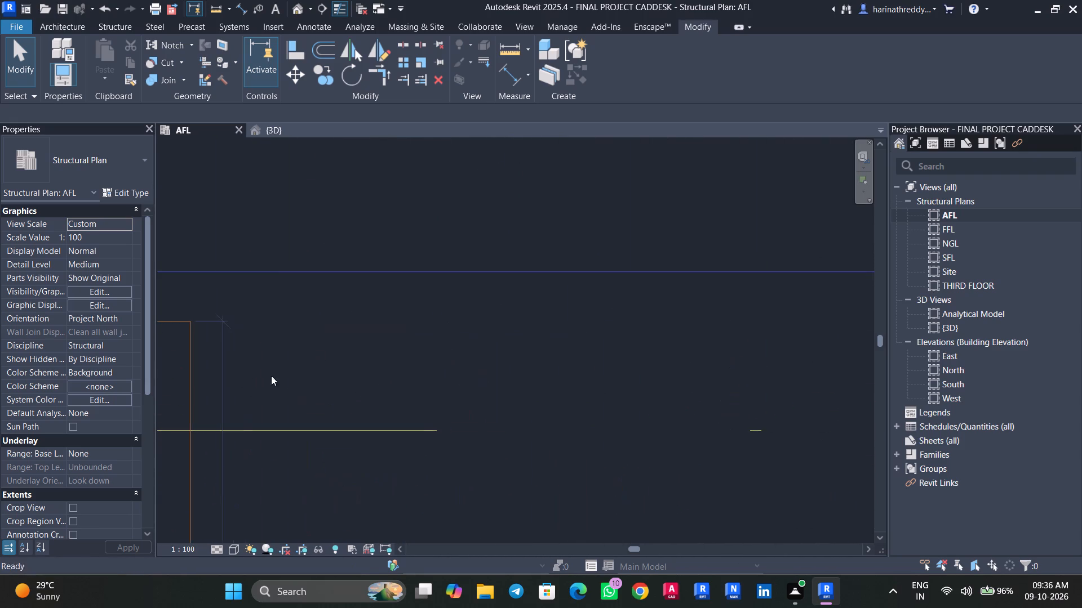
{"action": "middle_click_drag", "start_coordinate": [685, 383], "coordinate": [283, 385]}
{"action": "middle_click_drag", "start_coordinate": [669, 388], "coordinate": [401, 389]}
{"action": "middle_click_drag", "start_coordinate": [652, 395], "coordinate": [295, 373]}
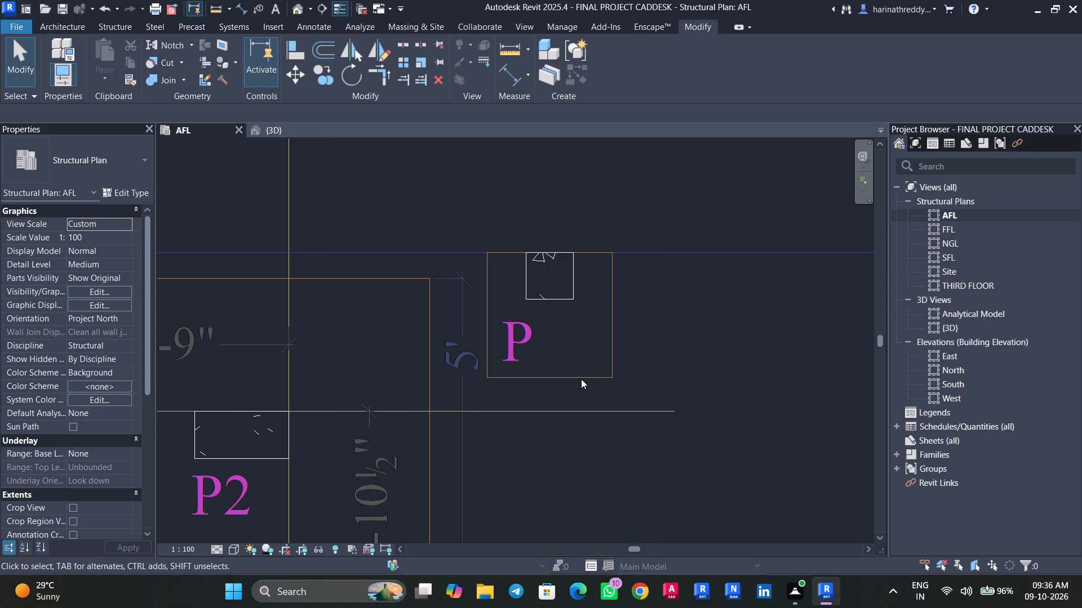
Copy the small rectangular footing between grids 6 and 7 onto the hatched column outline at the intersection of grids F and 8.
{"action": "scroll", "coordinate": [581, 379], "scroll_direction": "down", "scroll_amount": 4}
{"action": "scroll", "coordinate": [581, 379], "scroll_direction": "up", "scroll_amount": 1}
{"action": "scroll", "coordinate": [581, 379], "scroll_direction": "down", "scroll_amount": 10}
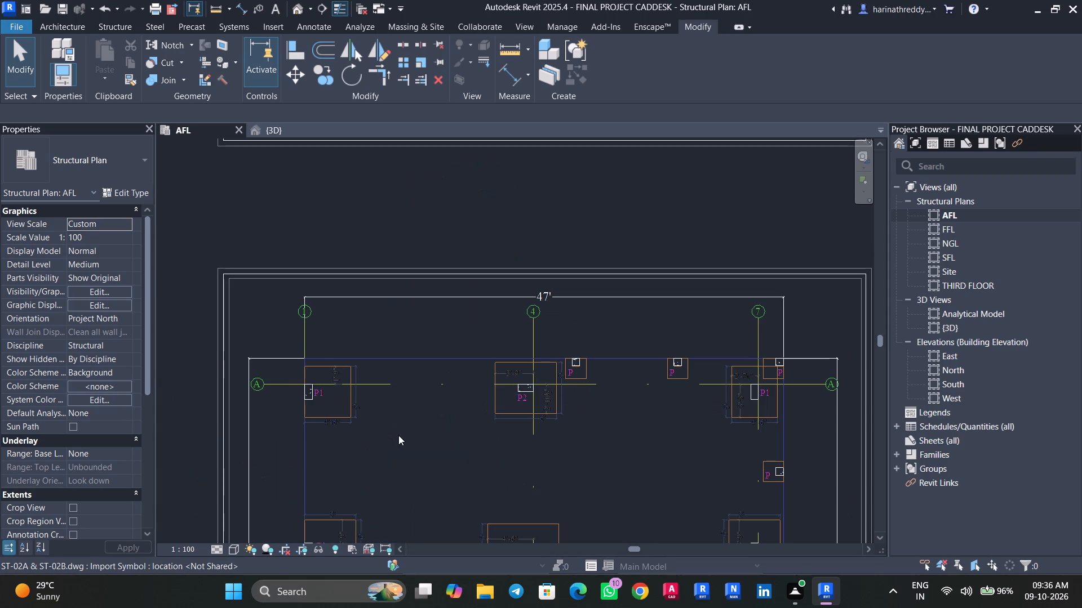
{"action": "middle_click_drag", "start_coordinate": [503, 422], "coordinate": [836, 428]}
{"action": "middle_click_drag", "start_coordinate": [378, 427], "coordinate": [626, 435]}
{"action": "scroll", "coordinate": [544, 396], "scroll_direction": "up", "scroll_amount": 4}
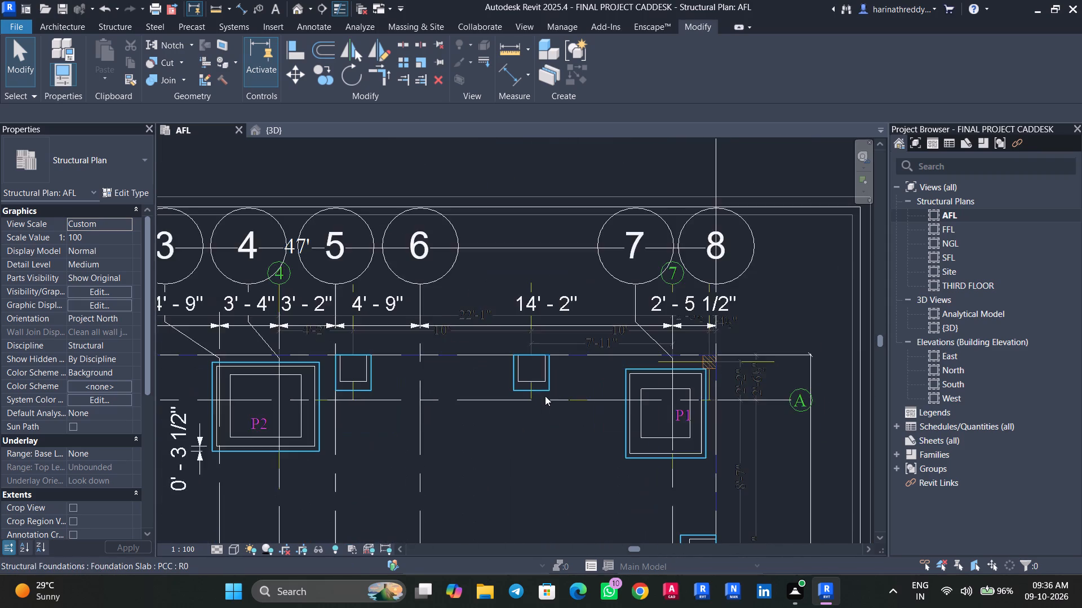
{"action": "scroll", "coordinate": [545, 395], "scroll_direction": "up", "scroll_amount": 6}
{"action": "left_click", "coordinate": [548, 385]}
{"action": "scroll", "coordinate": [548, 385], "scroll_direction": "up", "scroll_amount": 3}
{"action": "middle_click_drag", "start_coordinate": [571, 382], "coordinate": [364, 412]}
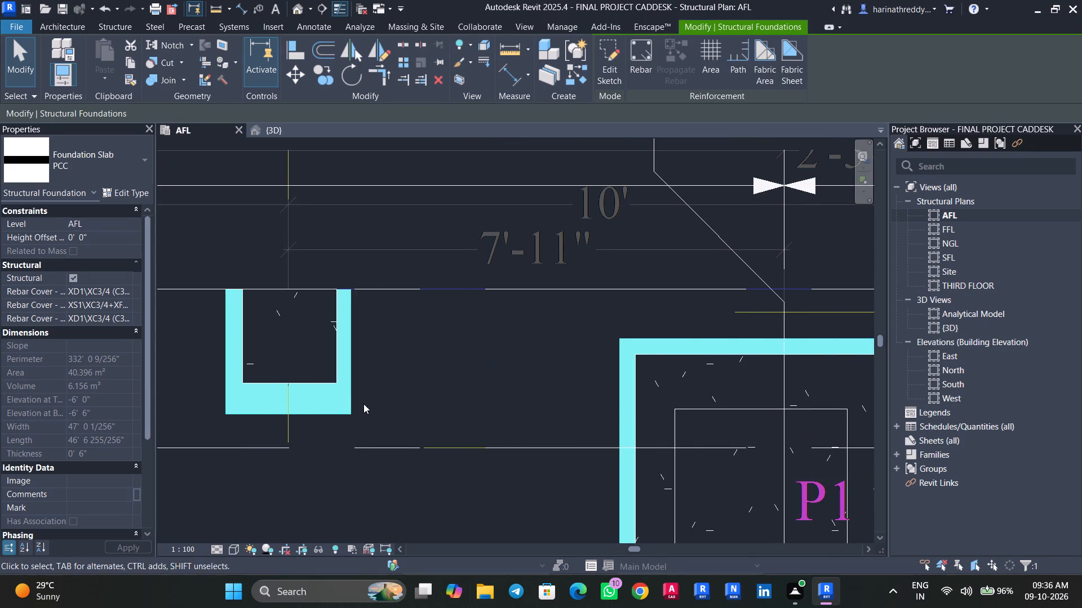
{"action": "key", "text": "Escape"}
{"action": "left_click", "coordinate": [331, 377]}
{"action": "scroll", "coordinate": [331, 377], "scroll_direction": "down", "scroll_amount": 1}
{"action": "scroll", "coordinate": [331, 377], "scroll_direction": "up", "scroll_amount": 1}
{"action": "scroll", "coordinate": [331, 377], "scroll_direction": "down", "scroll_amount": 5}
{"action": "middle_click_drag", "start_coordinate": [405, 380], "coordinate": [314, 379]}
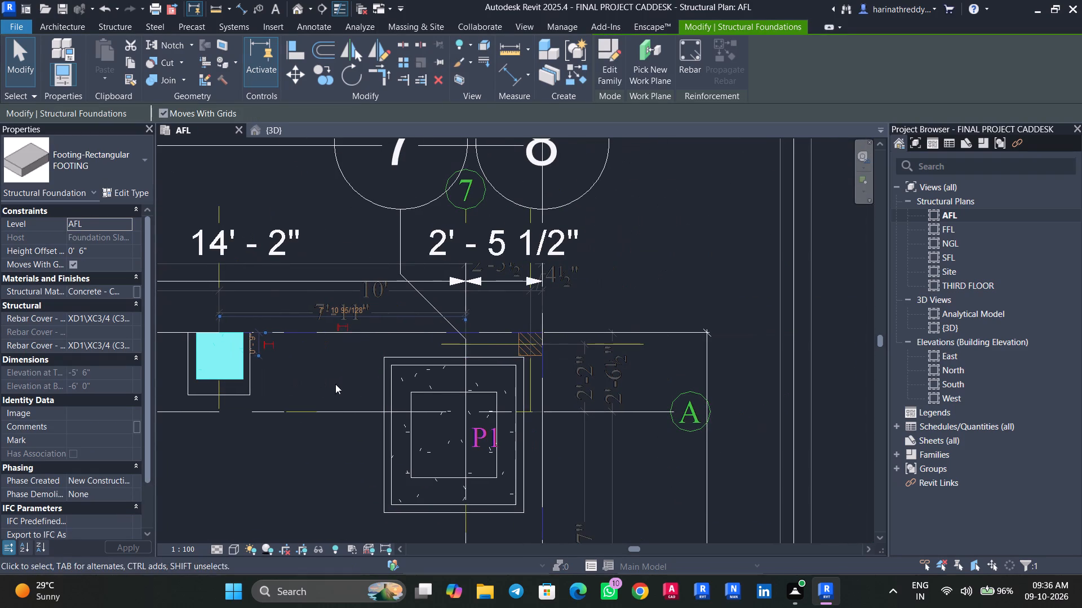
{"action": "scroll", "coordinate": [554, 353], "scroll_direction": "up", "scroll_amount": 4}
{"action": "scroll", "coordinate": [416, 341], "scroll_direction": "down", "scroll_amount": 4}
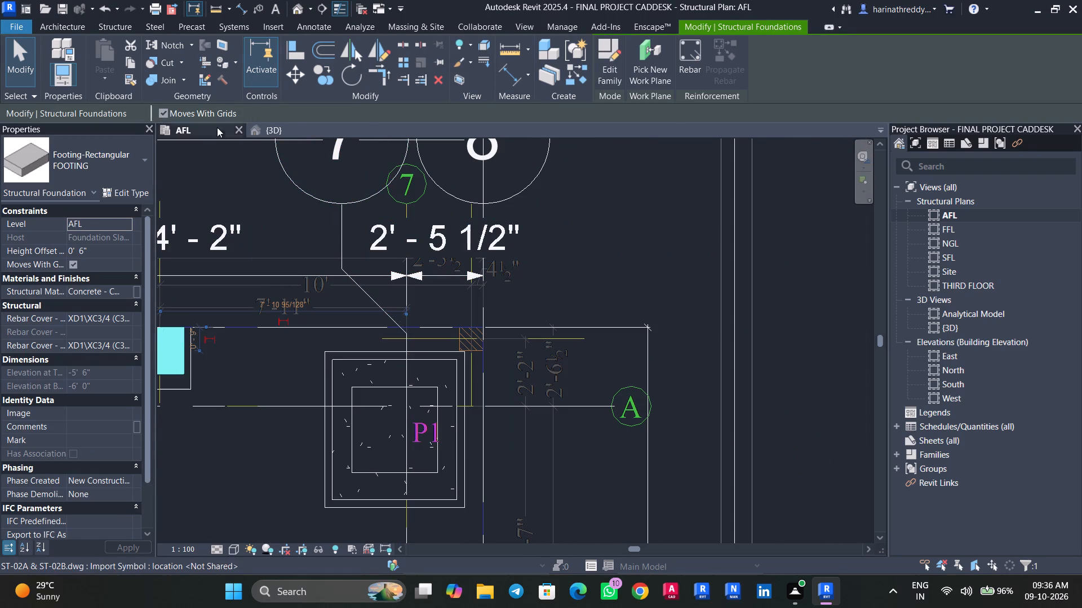
{"action": "left_click", "coordinate": [321, 77]}
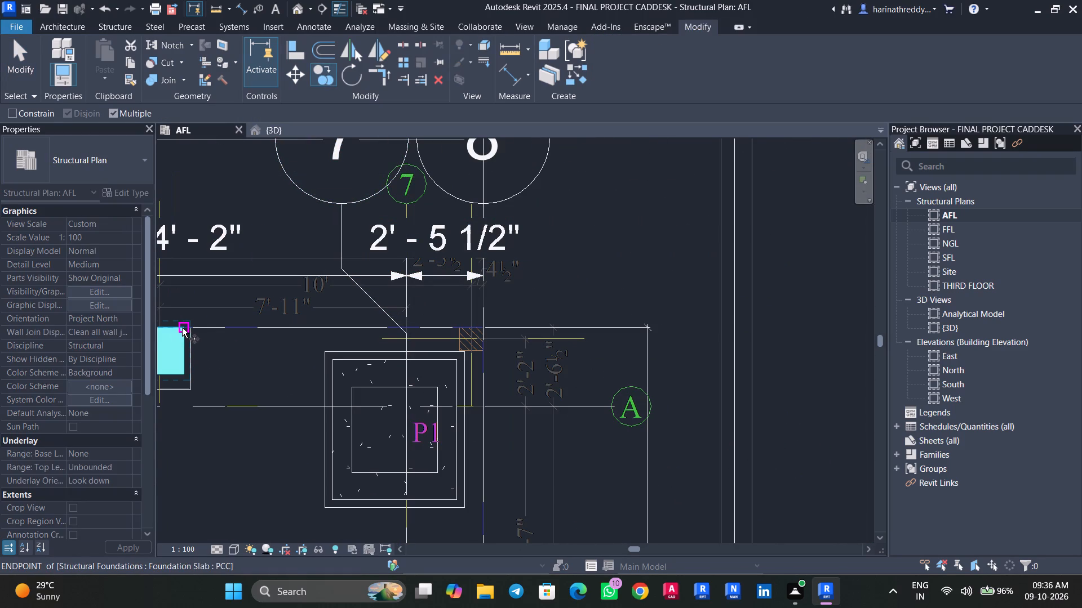
{"action": "left_click", "coordinate": [182, 328]}
{"action": "scroll", "coordinate": [478, 330], "scroll_direction": "up", "scroll_amount": 5}
{"action": "scroll", "coordinate": [479, 330], "scroll_direction": "down", "scroll_amount": 1}
{"action": "scroll", "coordinate": [479, 330], "scroll_direction": "up", "scroll_amount": 1}
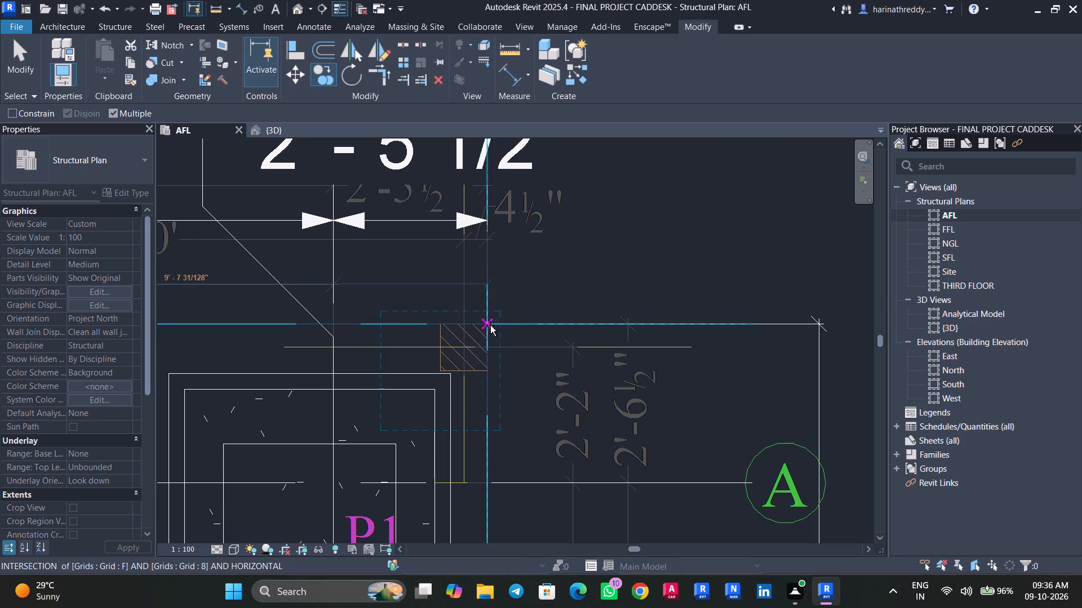
{"action": "left_click", "coordinate": [490, 325]}
{"action": "key", "text": "Escape"}
{"action": "key", "text": "Escape"}
{"action": "key", "text": "Escape"}
Set the FOOTING type's width and length both to 1' 0".
{"action": "left_click", "coordinate": [409, 355]}
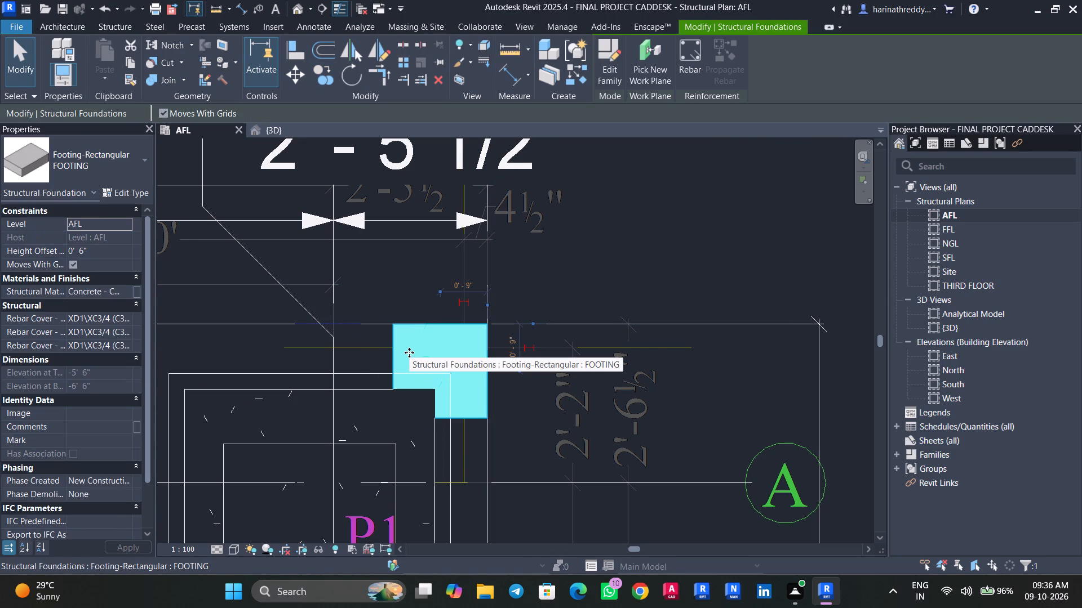
{"action": "scroll", "coordinate": [409, 352], "scroll_direction": "up", "scroll_amount": 1}
{"action": "scroll", "coordinate": [409, 352], "scroll_direction": "down", "scroll_amount": 12}
{"action": "scroll", "coordinate": [409, 352], "scroll_direction": "up", "scroll_amount": 9}
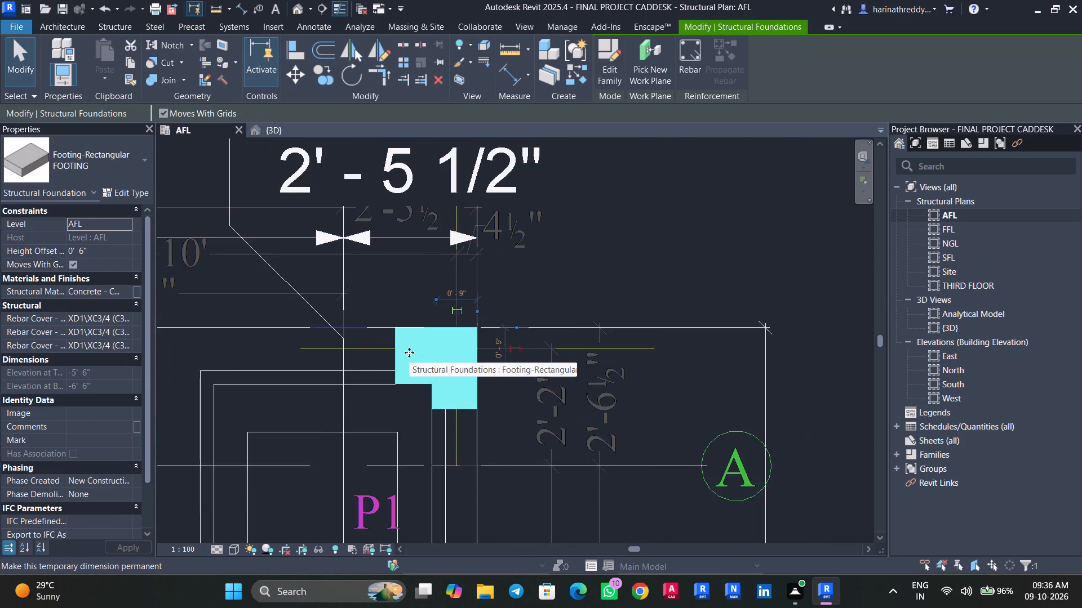
{"action": "scroll", "coordinate": [409, 352], "scroll_direction": "up", "scroll_amount": 3}
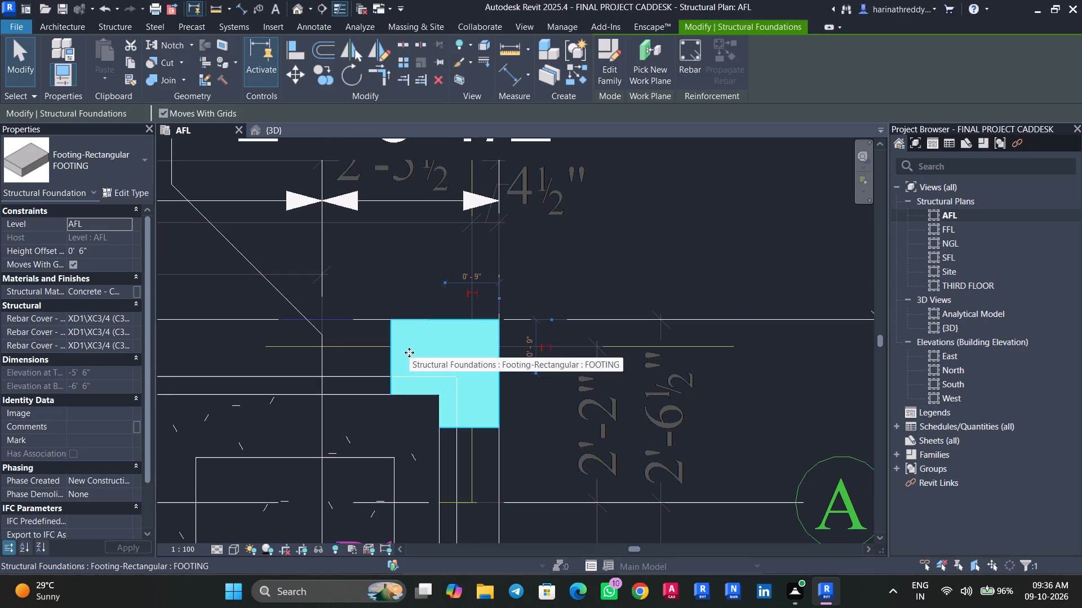
{"action": "scroll", "coordinate": [409, 352], "scroll_direction": "up", "scroll_amount": 4}
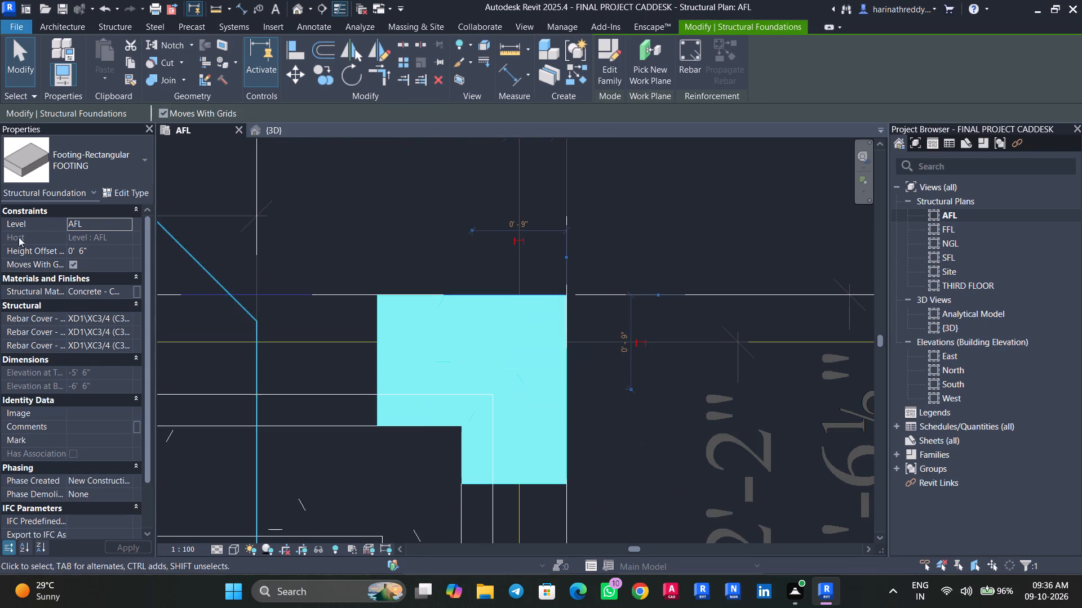
{"action": "left_click", "coordinate": [128, 197]}
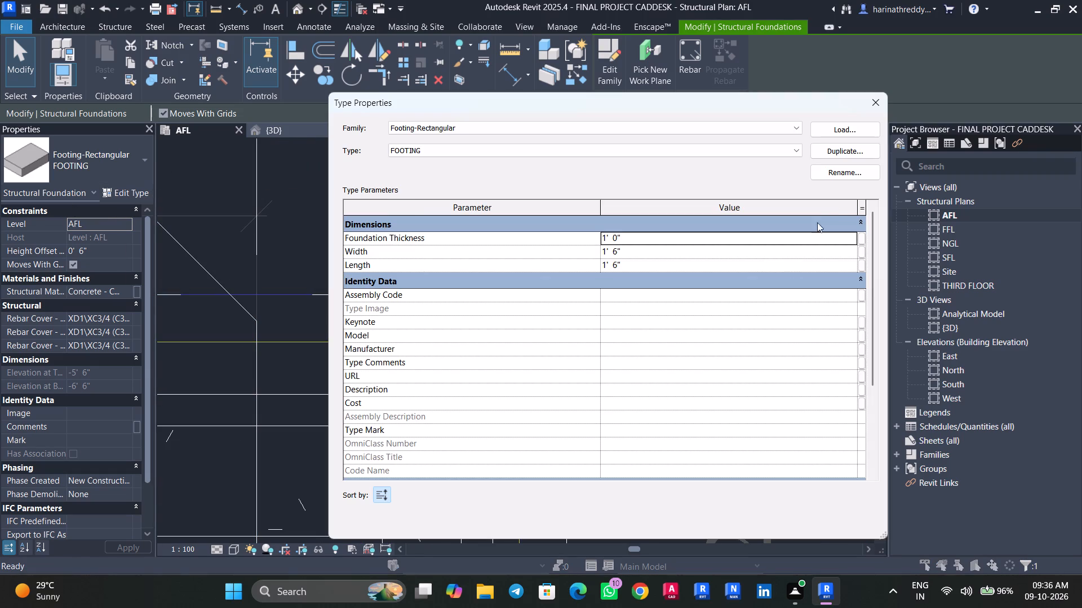
{"action": "left_click", "coordinate": [851, 150]}
{"action": "left_click", "coordinate": [858, 276]}
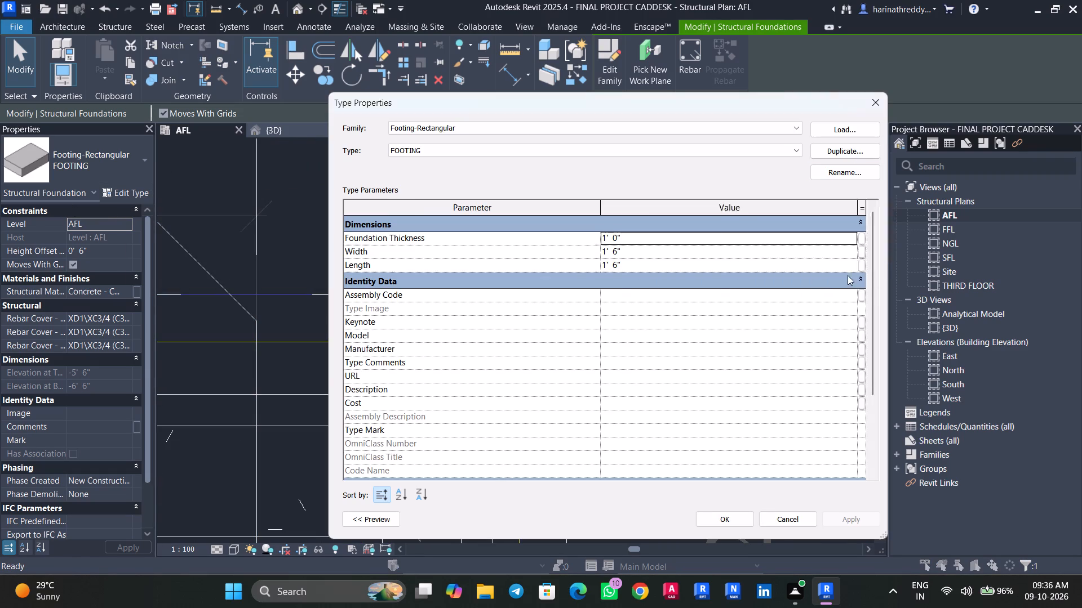
{"action": "left_click", "coordinate": [689, 252]}
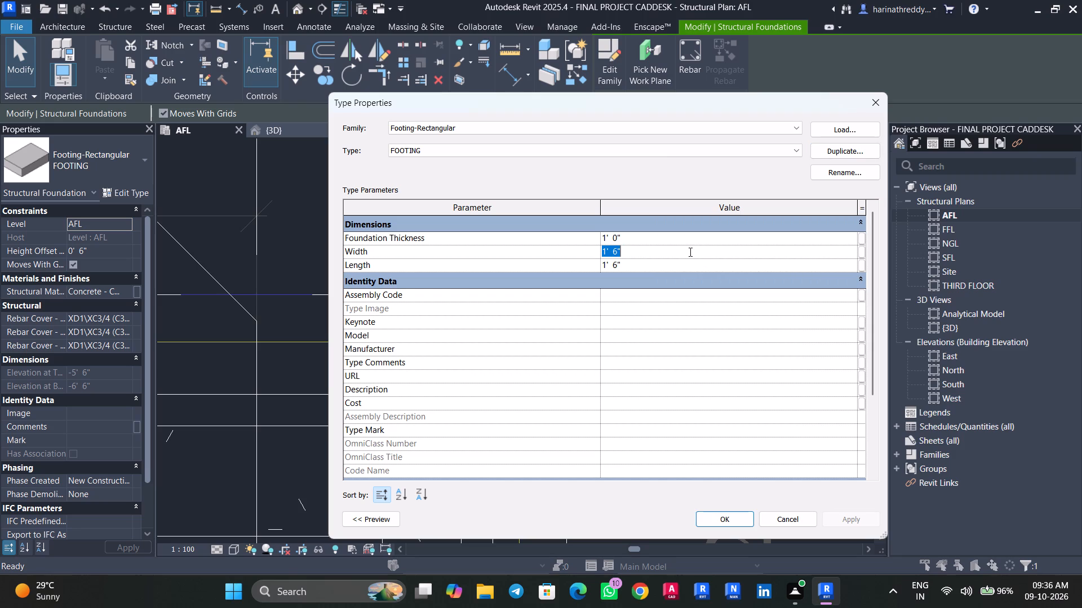
{"action": "type", "text": "1'"}
{"action": "key", "text": "Return"}
{"action": "left_click", "coordinate": [690, 265]}
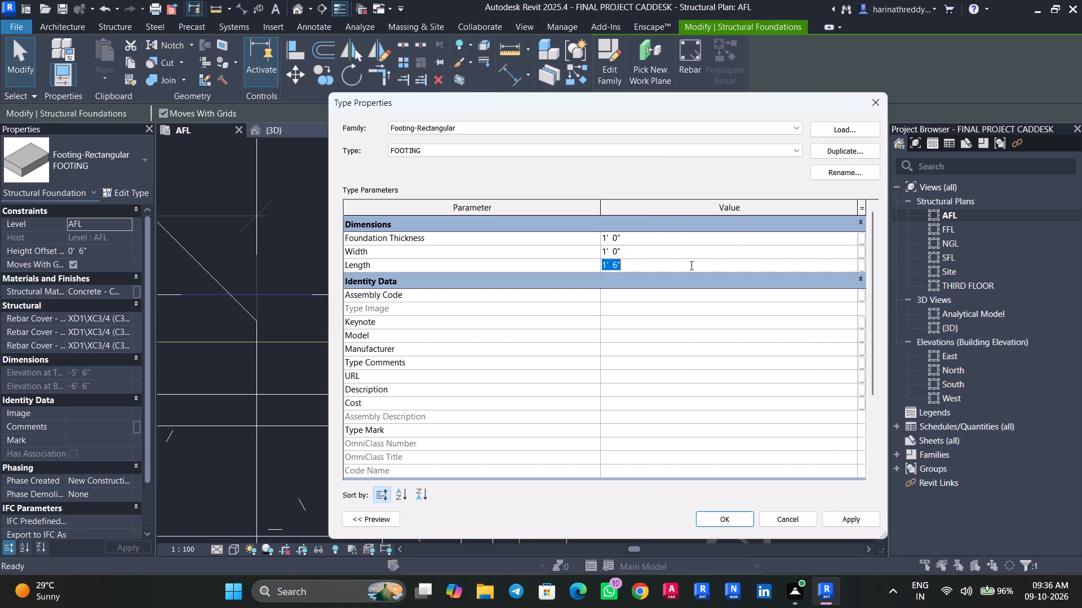
{"action": "type", "text": "1'"}
{"action": "key", "text": "Return"}
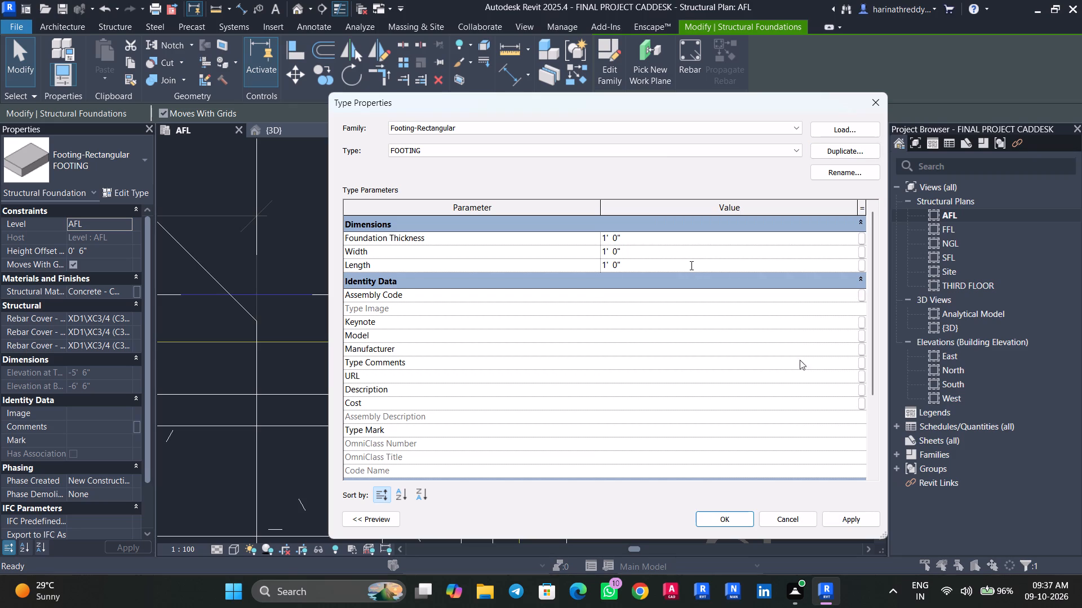
{"action": "left_click", "coordinate": [875, 512]}
{"action": "left_click", "coordinate": [716, 518]}
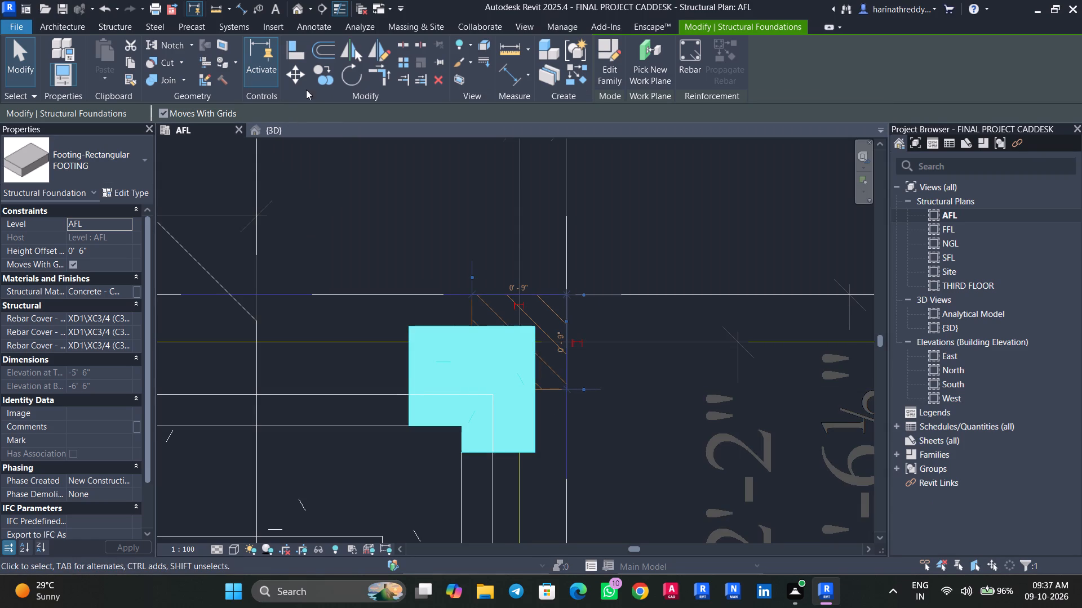
Move the resized corner footing so its upper-right corner sits on the intersection of grids F and 8.
{"action": "left_click", "coordinate": [322, 70]}
{"action": "key", "text": "Escape"}
{"action": "key", "text": "Escape"}
{"action": "left_click", "coordinate": [465, 345]}
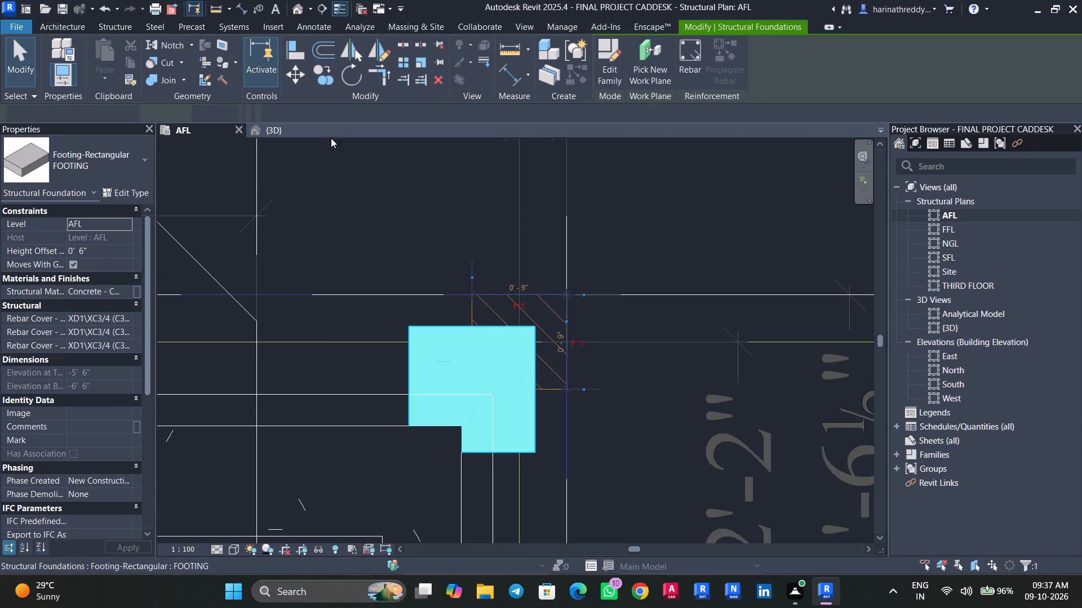
{"action": "left_click", "coordinate": [303, 78]}
{"action": "left_click", "coordinate": [530, 324]}
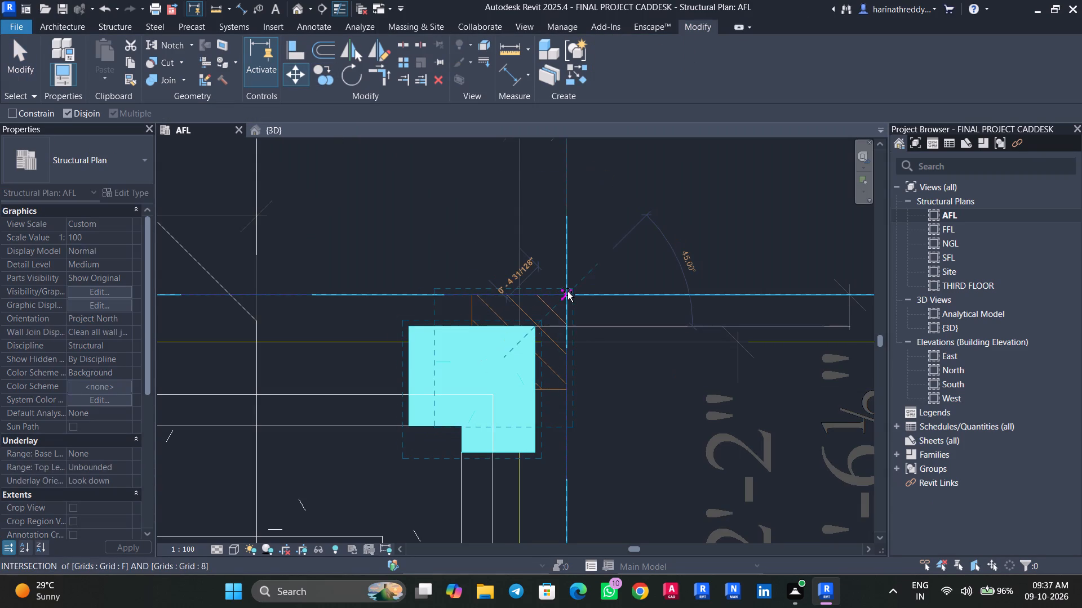
{"action": "left_click", "coordinate": [567, 292]}
{"action": "key", "text": "Escape"}
{"action": "key", "text": "Escape"}
Align the upper edge of the small footing between grids 6 and 7 with the plan's upper boundary line.
{"action": "scroll", "coordinate": [481, 257], "scroll_direction": "down", "scroll_amount": 8}
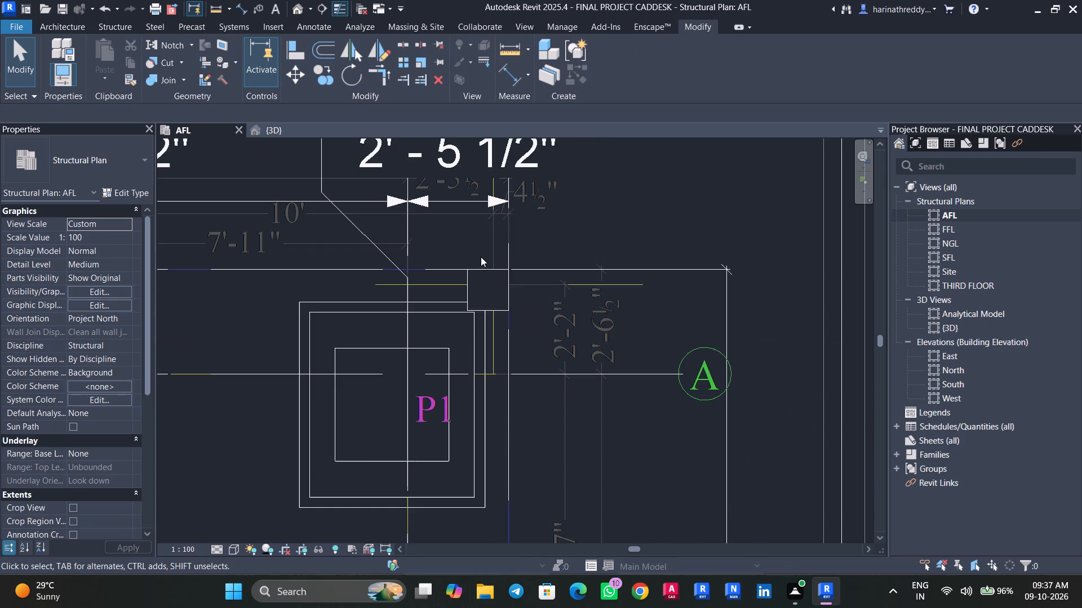
{"action": "middle_click_drag", "start_coordinate": [366, 307], "coordinate": [547, 262]}
{"action": "middle_click_drag", "start_coordinate": [385, 288], "coordinate": [561, 285]}
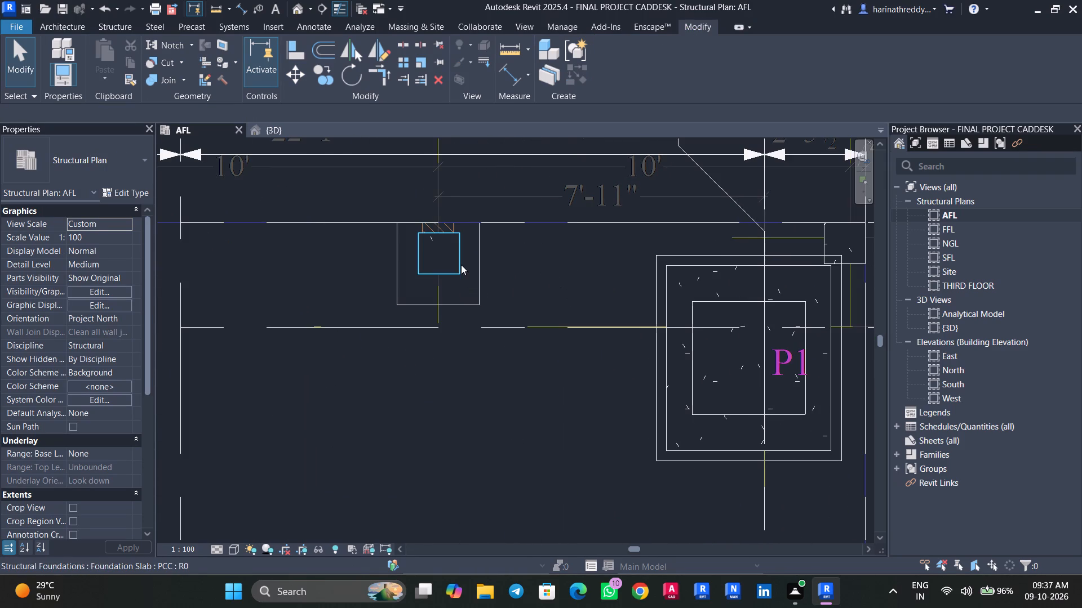
{"action": "left_click", "coordinate": [453, 258]}
{"action": "scroll", "coordinate": [422, 251], "scroll_direction": "up", "scroll_amount": 9}
{"action": "middle_click_drag", "start_coordinate": [422, 250], "coordinate": [429, 382]}
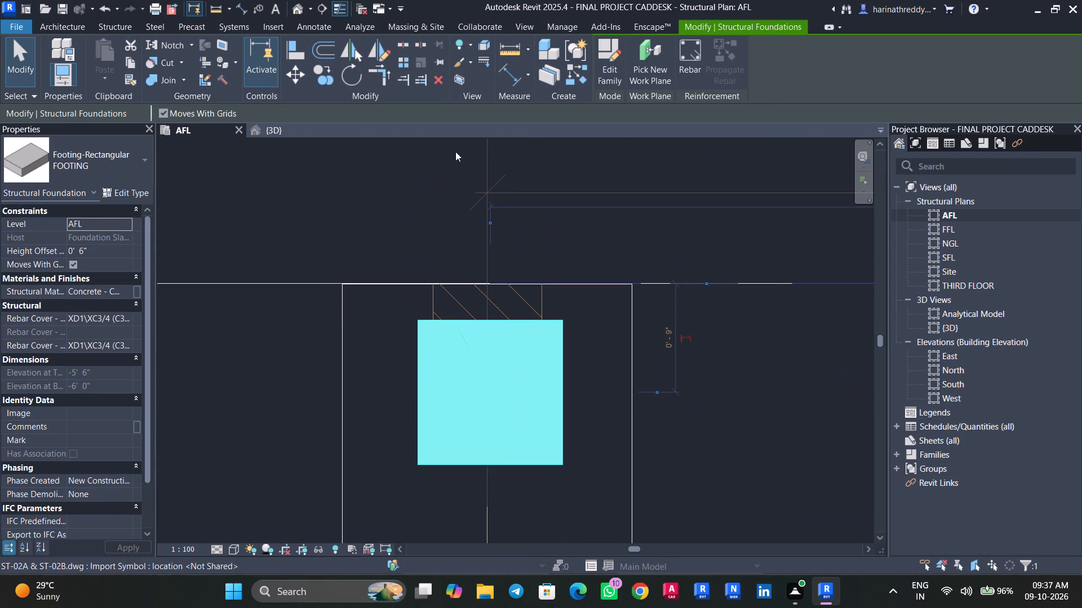
{"action": "key", "text": "Escape"}
{"action": "key", "text": "Escape"}
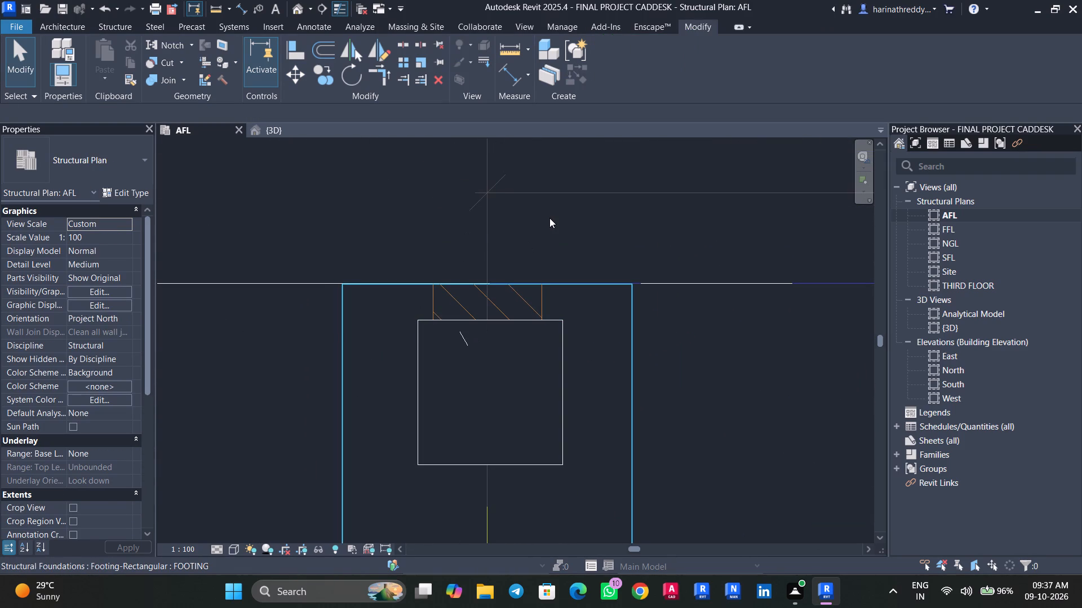
{"action": "type", "text": "AL"}
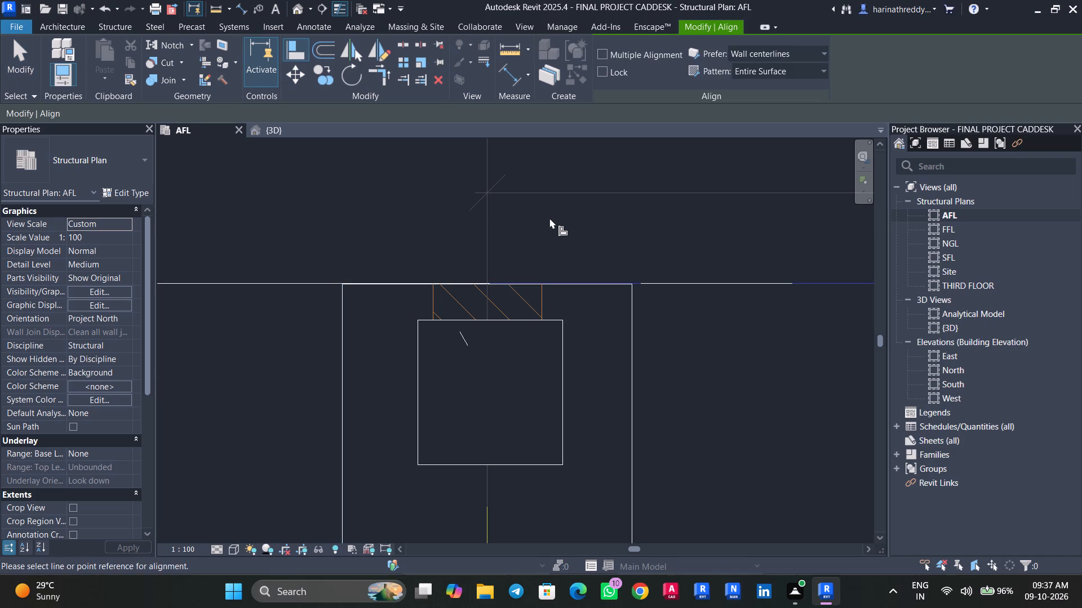
{"action": "left_click", "coordinate": [523, 280]}
{"action": "left_click", "coordinate": [503, 321]}
{"action": "key", "text": "Escape"}
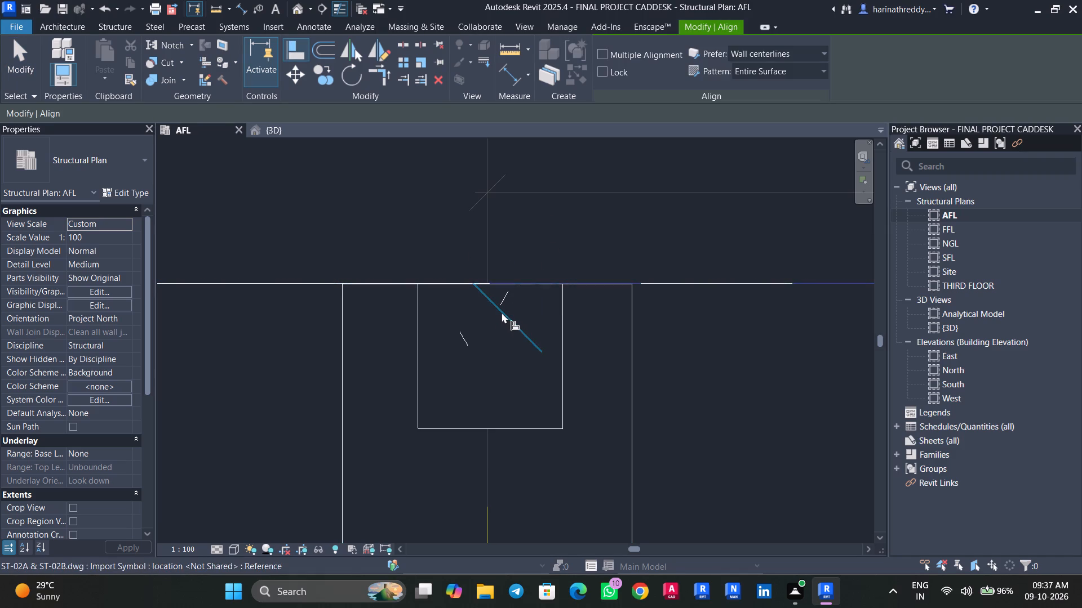
{"action": "key", "text": "Escape"}
Align the outer edge of the small footing between grids A and B with the plan boundary on grid 8.
{"action": "scroll", "coordinate": [431, 267], "scroll_direction": "down", "scroll_amount": 20}
{"action": "scroll", "coordinate": [431, 267], "scroll_direction": "down", "scroll_amount": 1}
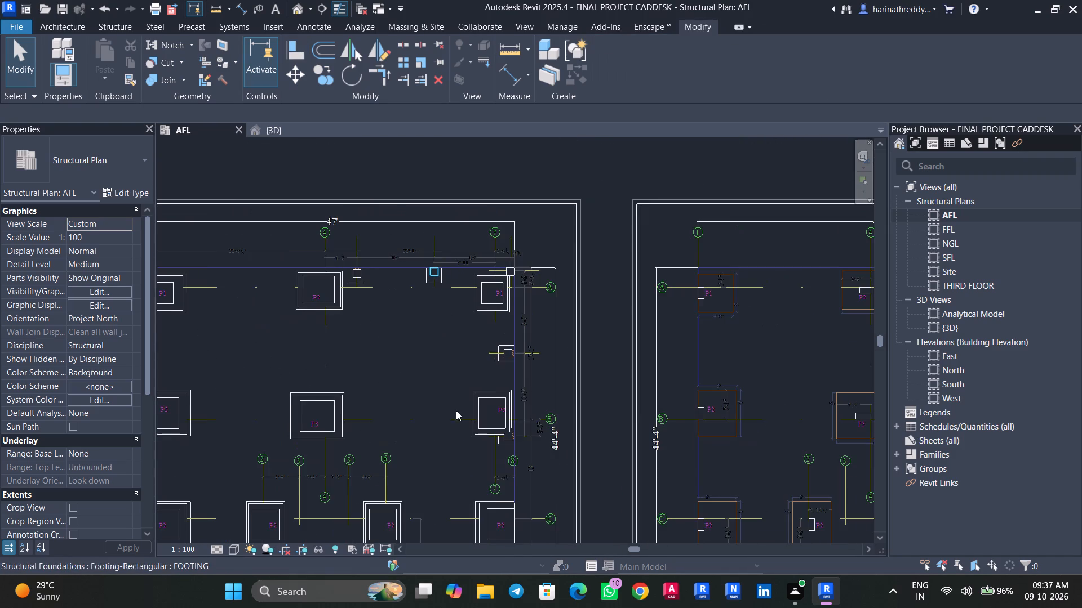
{"action": "middle_click_drag", "start_coordinate": [465, 442], "coordinate": [459, 423]}
{"action": "scroll", "coordinate": [505, 334], "scroll_direction": "up", "scroll_amount": 19}
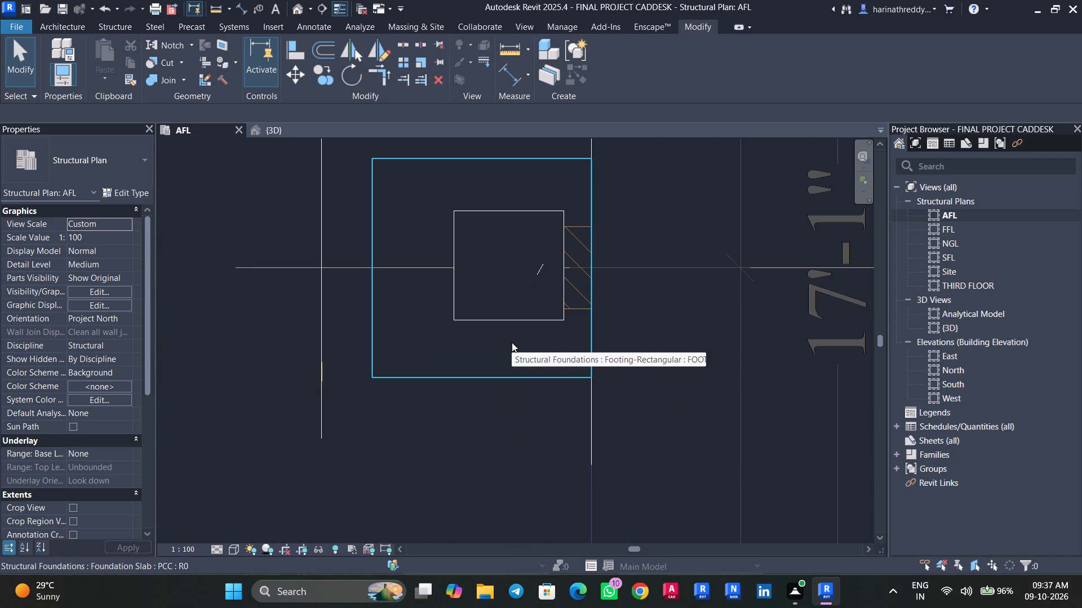
{"action": "type", "text": "AL"}
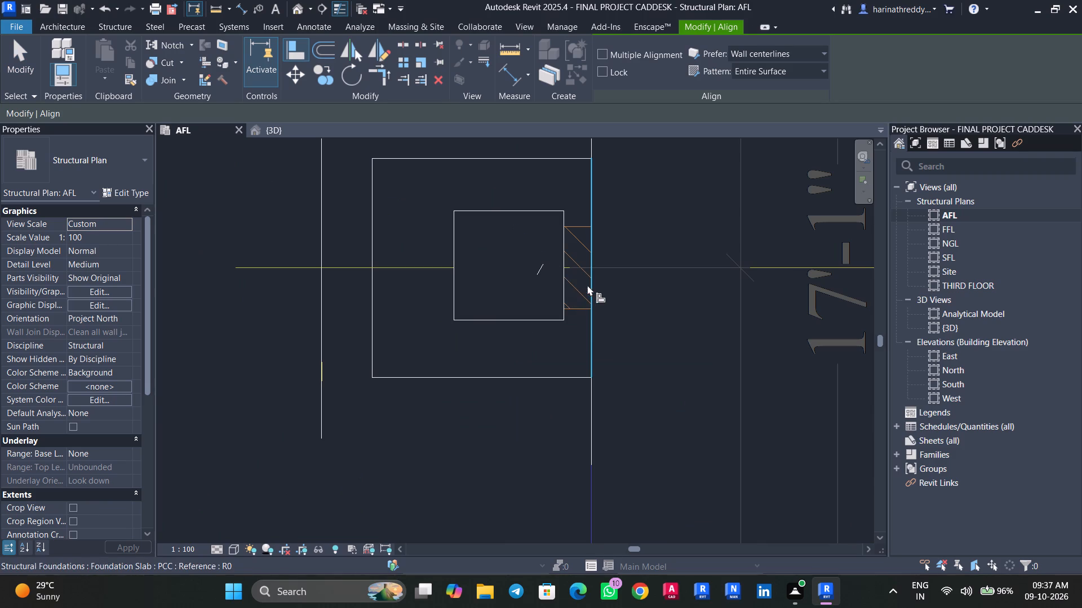
{"action": "left_click", "coordinate": [588, 284]}
{"action": "left_click", "coordinate": [561, 284]}
{"action": "key", "text": "Escape"}
{"action": "key", "text": "Escape"}
Align the outer edge of the small footing just below grid B with the grid 8 boundary line.
{"action": "scroll", "coordinate": [496, 347], "scroll_direction": "down", "scroll_amount": 5}
{"action": "scroll", "coordinate": [496, 347], "scroll_direction": "up", "scroll_amount": 1}
{"action": "scroll", "coordinate": [496, 347], "scroll_direction": "down", "scroll_amount": 2}
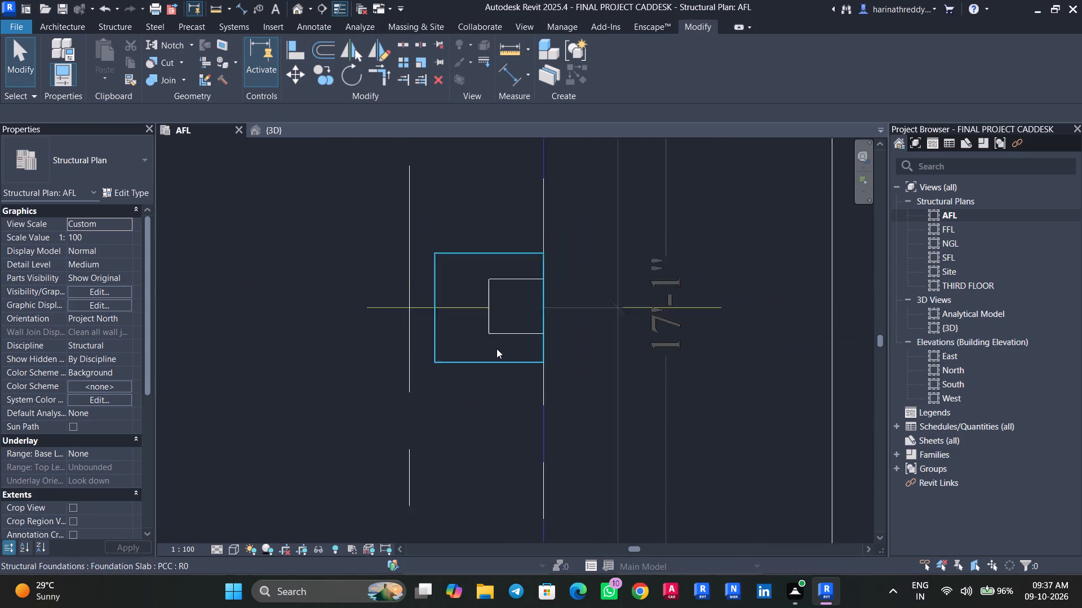
{"action": "scroll", "coordinate": [496, 348], "scroll_direction": "down", "scroll_amount": 3}
{"action": "middle_click_drag", "start_coordinate": [429, 408], "coordinate": [453, 143]}
{"action": "scroll", "coordinate": [386, 419], "scroll_direction": "up", "scroll_amount": 1}
{"action": "middle_click_drag", "start_coordinate": [384, 420], "coordinate": [369, 169]}
{"action": "middle_click_drag", "start_coordinate": [442, 254], "coordinate": [411, 440]}
{"action": "key", "text": "Return"}
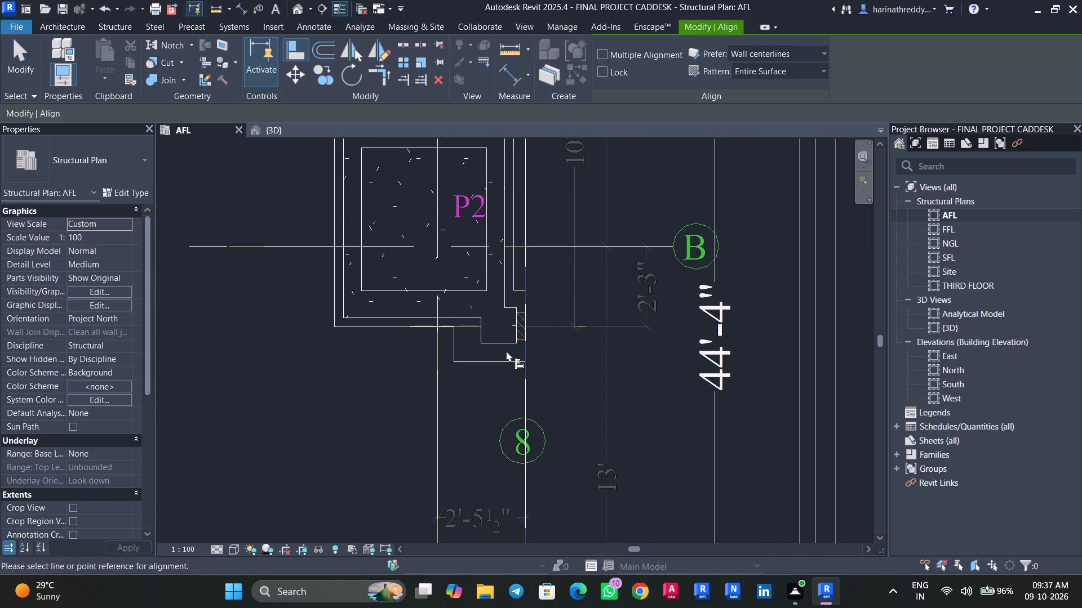
{"action": "scroll", "coordinate": [531, 312], "scroll_direction": "up", "scroll_amount": 11}
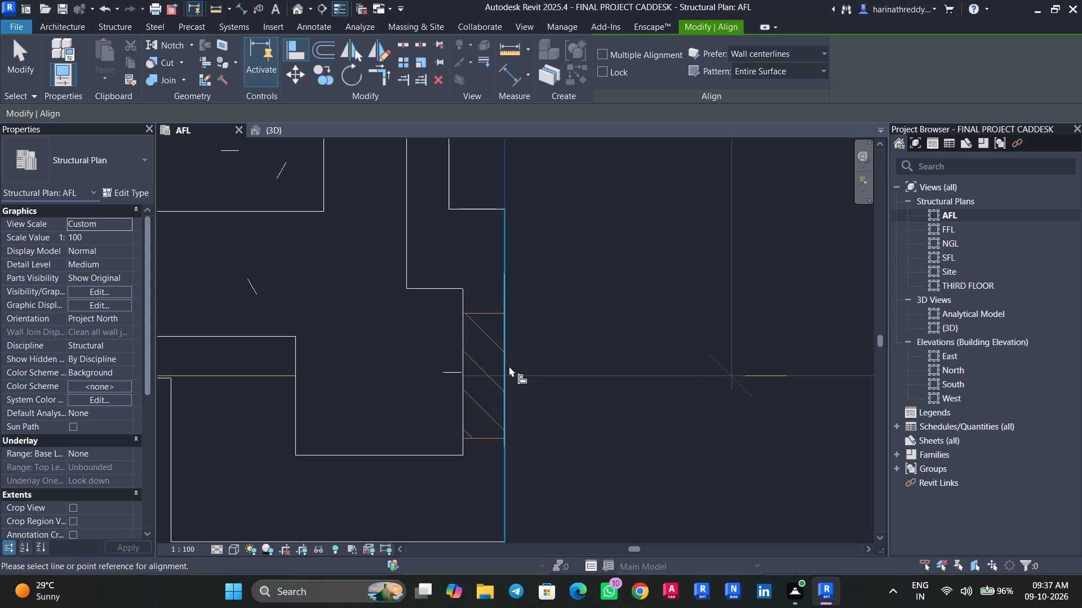
{"action": "left_click", "coordinate": [509, 366]}
{"action": "left_click", "coordinate": [464, 367]}
{"action": "key", "text": "Escape"}
{"action": "key", "text": "Escape"}
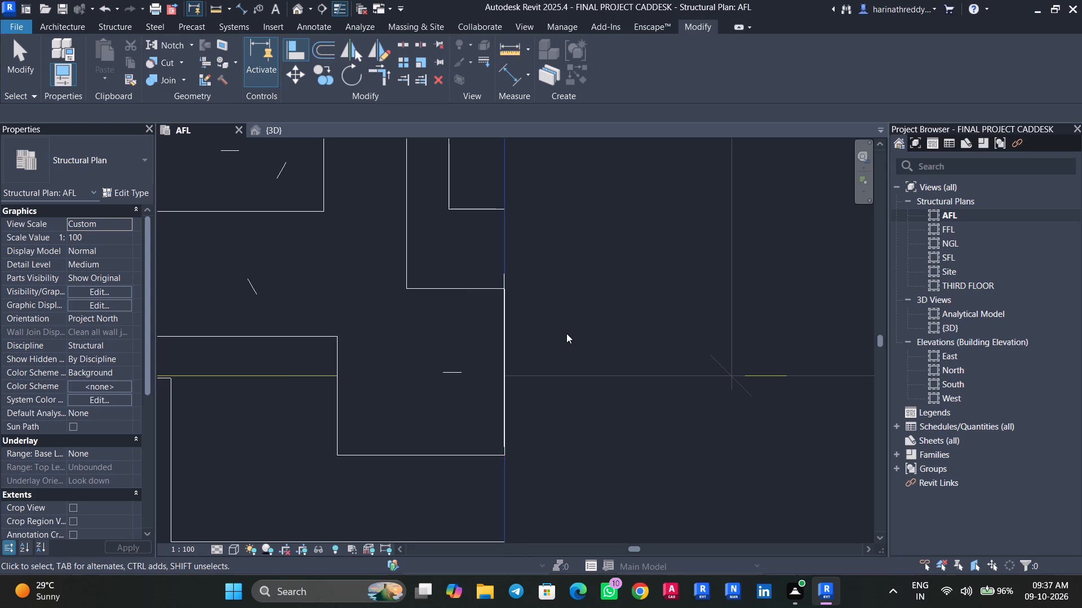
{"action": "key", "text": "Escape"}
Examine the footing layout along grids A and B, including the P footings near the upper boundary and the central P3 footing.
{"action": "scroll", "coordinate": [566, 333], "scroll_direction": "down", "scroll_amount": 5}
{"action": "scroll", "coordinate": [566, 333], "scroll_direction": "up", "scroll_amount": 1}
{"action": "scroll", "coordinate": [566, 333], "scroll_direction": "down", "scroll_amount": 7}
{"action": "scroll", "coordinate": [566, 333], "scroll_direction": "up", "scroll_amount": 1}
{"action": "scroll", "coordinate": [566, 333], "scroll_direction": "down", "scroll_amount": 1}
{"action": "scroll", "coordinate": [566, 333], "scroll_direction": "up", "scroll_amount": 1}
{"action": "scroll", "coordinate": [566, 333], "scroll_direction": "down", "scroll_amount": 1}
{"action": "middle_click_drag", "start_coordinate": [573, 368], "coordinate": [629, 175]}
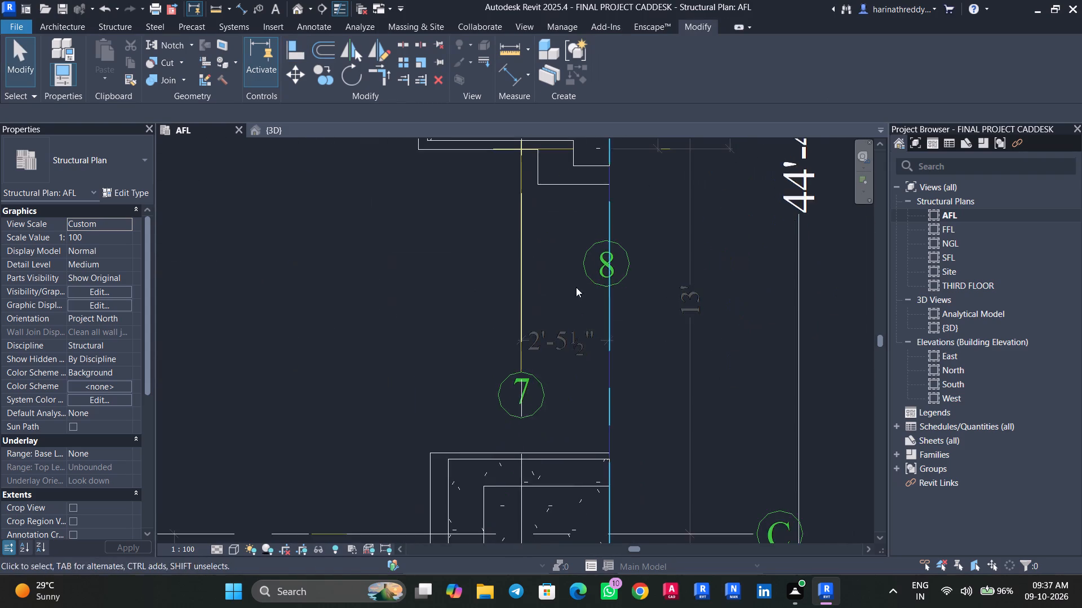
{"action": "scroll", "coordinate": [515, 323], "scroll_direction": "down", "scroll_amount": 8}
{"action": "middle_click_drag", "start_coordinate": [429, 340], "coordinate": [658, 357]}
{"action": "middle_click_drag", "start_coordinate": [376, 225], "coordinate": [373, 437]}
{"action": "scroll", "coordinate": [416, 441], "scroll_direction": "up", "scroll_amount": 2}
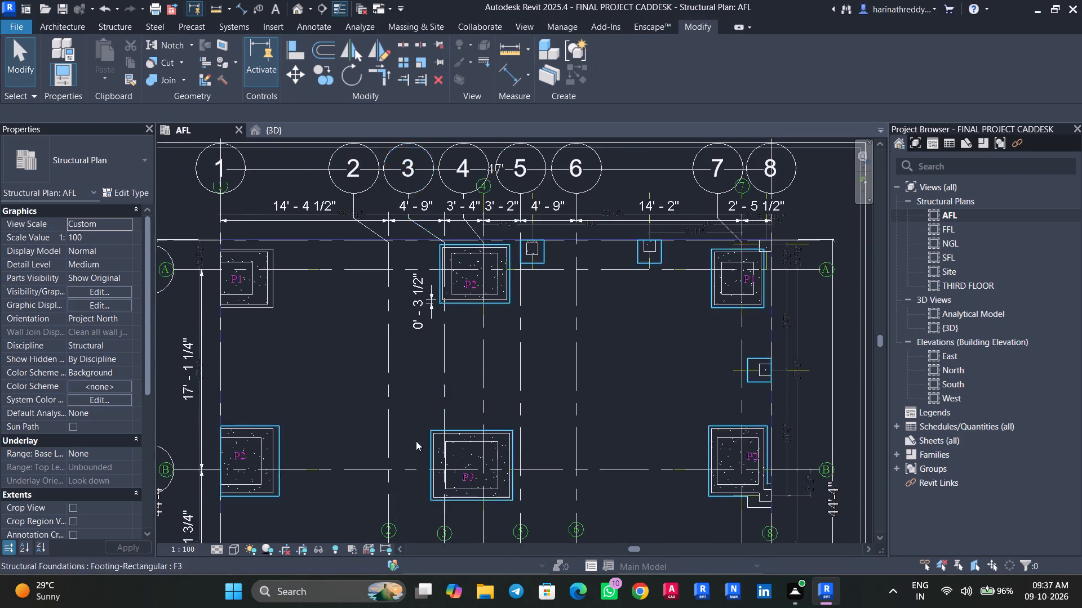
{"action": "scroll", "coordinate": [416, 441], "scroll_direction": "up", "scroll_amount": 4}
{"action": "scroll", "coordinate": [446, 419], "scroll_direction": "down", "scroll_amount": 1}
{"action": "scroll", "coordinate": [446, 419], "scroll_direction": "up", "scroll_amount": 2}
{"action": "middle_click_drag", "start_coordinate": [613, 336], "coordinate": [493, 176]}
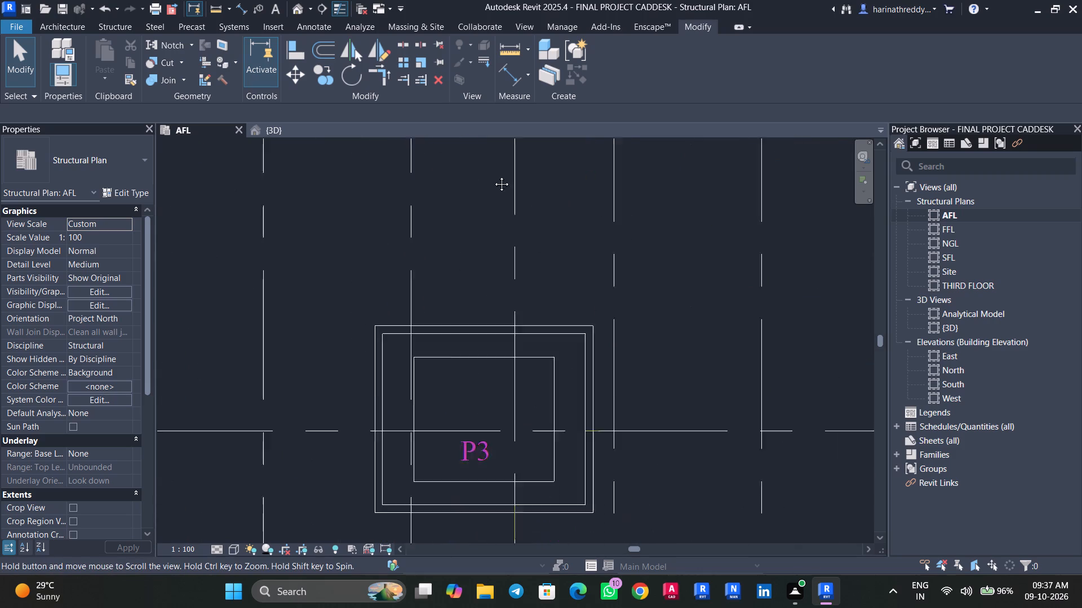
Align the upper edge of the small footing beside grid 5 with the plan's upper boundary line.
{"action": "middle_click_drag", "start_coordinate": [493, 176], "coordinate": [477, 143]}
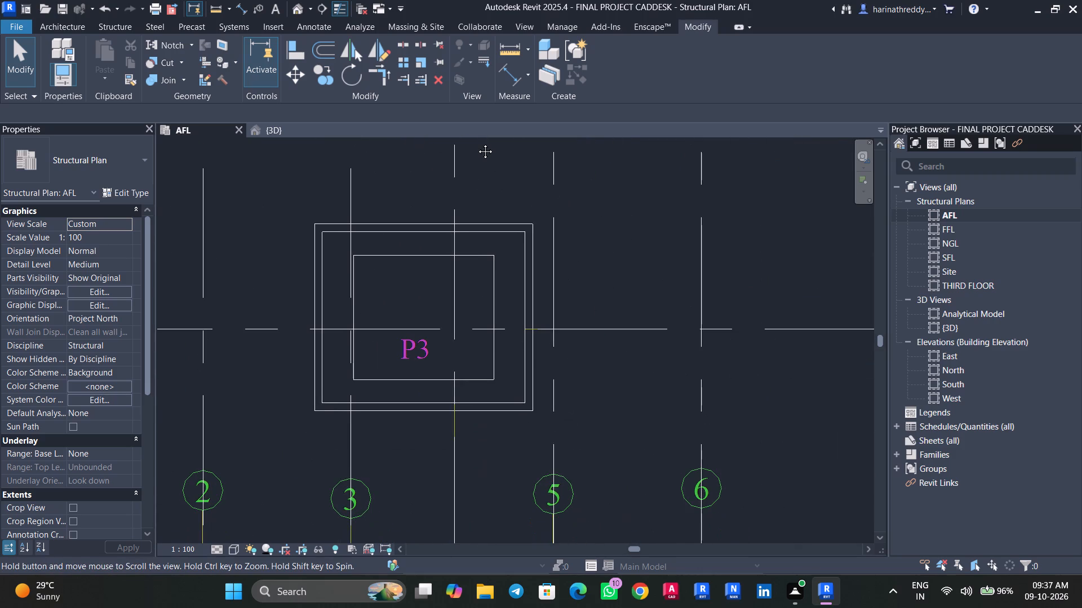
{"action": "middle_click_drag", "start_coordinate": [477, 143], "coordinate": [472, 404]}
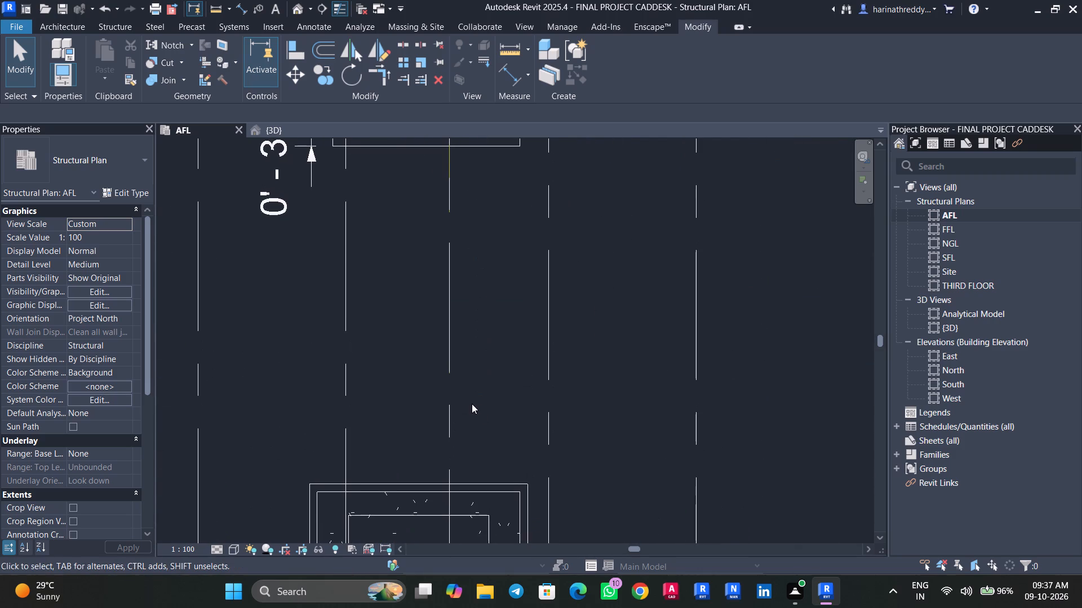
{"action": "middle_click_drag", "start_coordinate": [388, 298], "coordinate": [441, 510]}
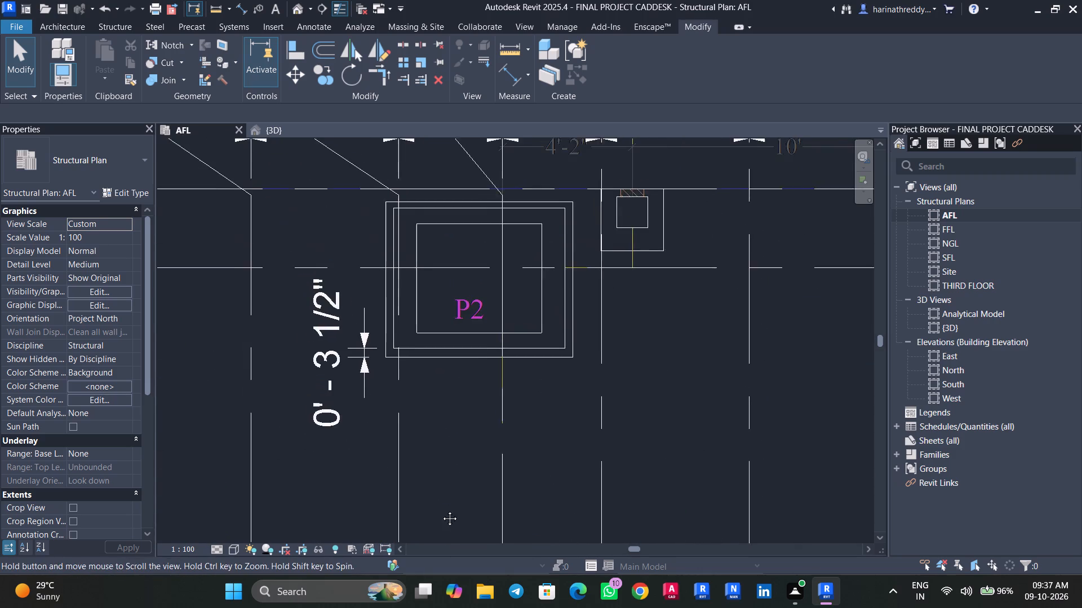
{"action": "middle_click_drag", "start_coordinate": [441, 510], "coordinate": [442, 511]}
{"action": "scroll", "coordinate": [441, 498], "scroll_direction": "down", "scroll_amount": 2}
{"action": "scroll", "coordinate": [601, 293], "scroll_direction": "up", "scroll_amount": 6}
{"action": "scroll", "coordinate": [655, 258], "scroll_direction": "down", "scroll_amount": 1}
{"action": "scroll", "coordinate": [655, 258], "scroll_direction": "up", "scroll_amount": 2}
{"action": "middle_click_drag", "start_coordinate": [657, 263], "coordinate": [672, 373]}
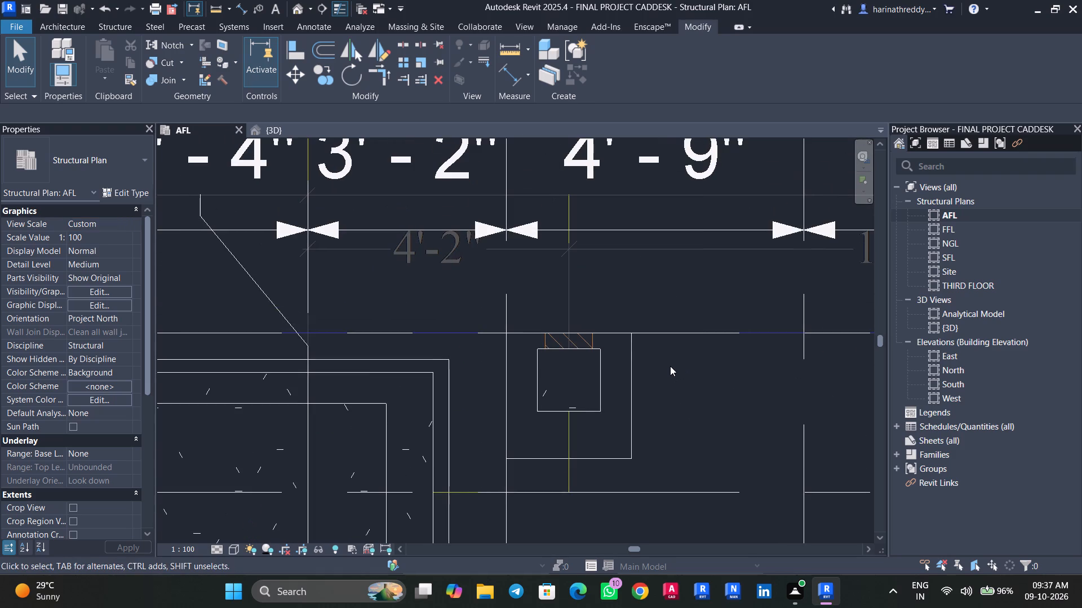
{"action": "key", "text": "Return"}
{"action": "scroll", "coordinate": [566, 321], "scroll_direction": "up", "scroll_amount": 3}
{"action": "left_click", "coordinate": [589, 335]}
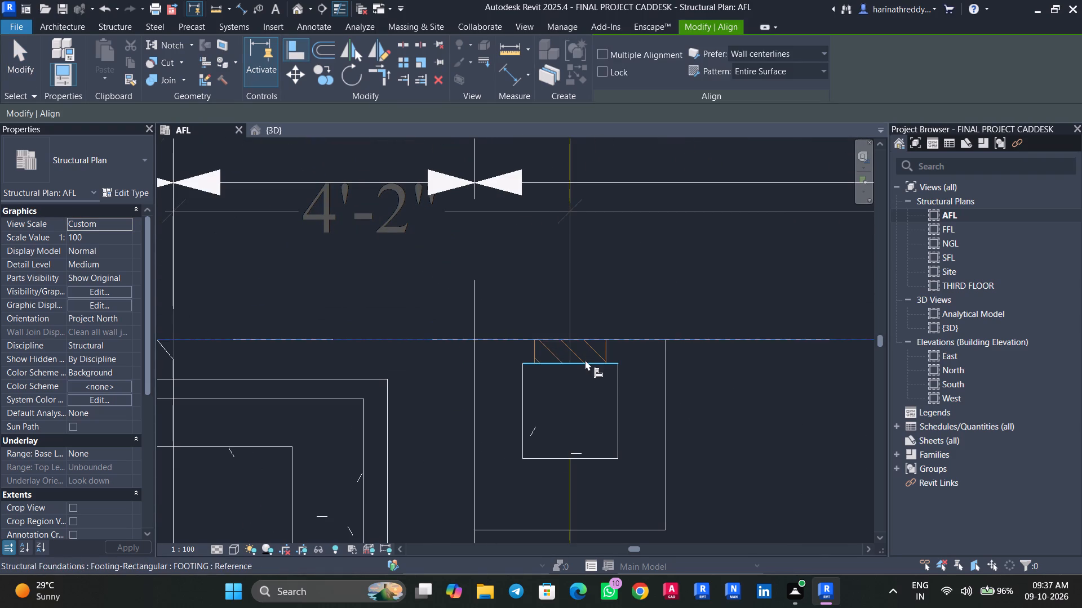
{"action": "left_click", "coordinate": [585, 360]}
{"action": "key", "text": "Escape"}
{"action": "key", "text": "Escape"}
{"action": "key", "text": "Escape"}
{"action": "key", "text": "Escape"}
Examine the footing layout from grid A down to grid E and compare it with the neighbouring CAD pit layout.
{"action": "scroll", "coordinate": [753, 372], "scroll_direction": "down", "scroll_amount": 10}
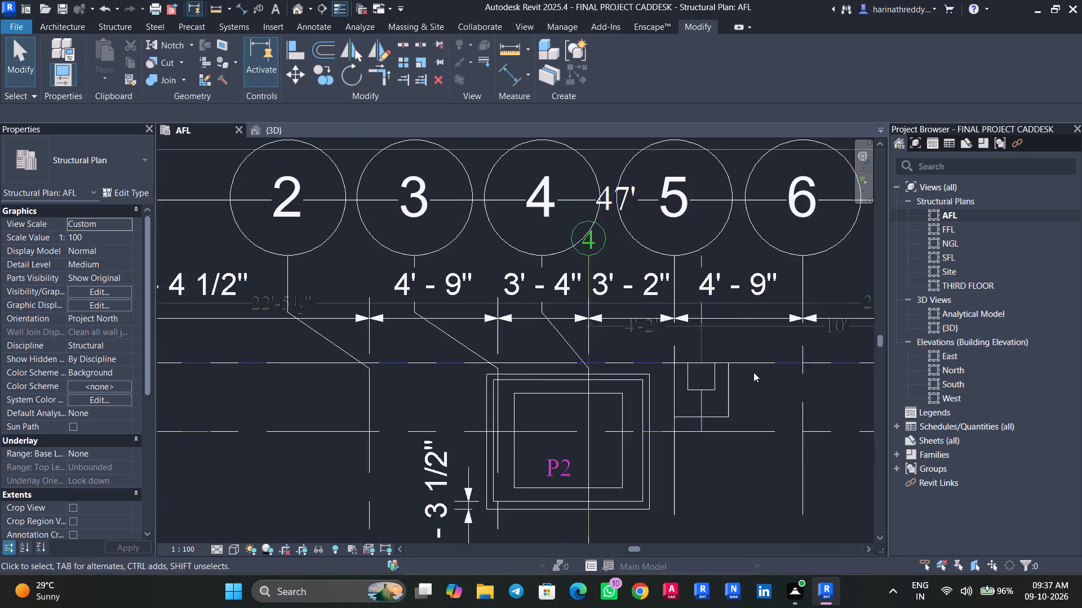
{"action": "scroll", "coordinate": [753, 372], "scroll_direction": "down", "scroll_amount": 2}
{"action": "middle_click_drag", "start_coordinate": [764, 393], "coordinate": [895, 353]}
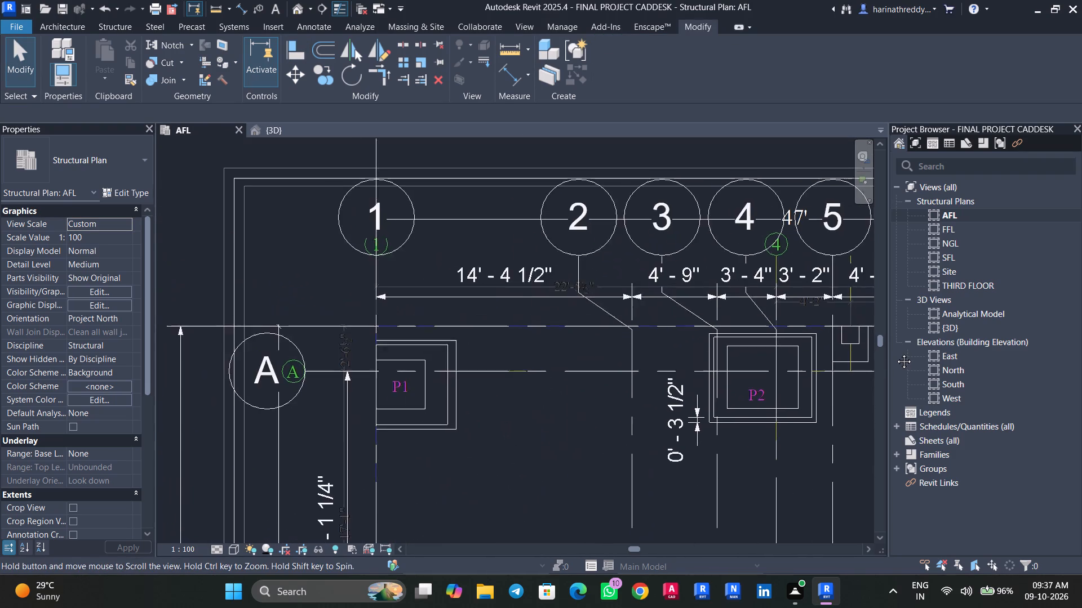
{"action": "middle_click_drag", "start_coordinate": [895, 353], "coordinate": [444, 170]}
{"action": "scroll", "coordinate": [449, 184], "scroll_direction": "up", "scroll_amount": 1}
{"action": "middle_click_drag", "start_coordinate": [587, 346], "coordinate": [555, 71]}
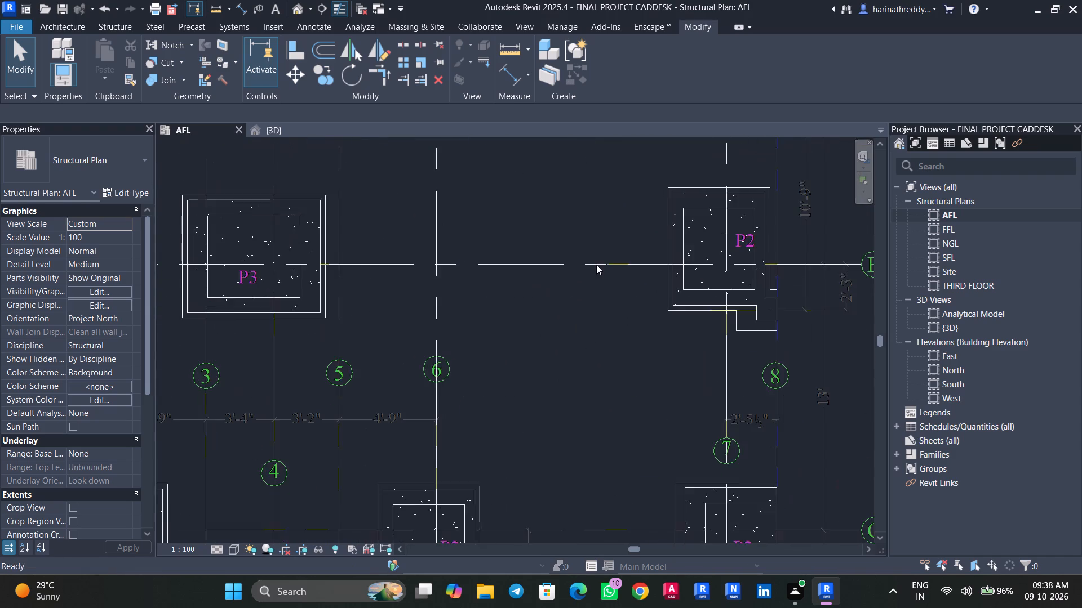
{"action": "scroll", "coordinate": [596, 269], "scroll_direction": "down", "scroll_amount": 3}
{"action": "middle_click_drag", "start_coordinate": [604, 328], "coordinate": [650, 127]}
{"action": "middle_click_drag", "start_coordinate": [632, 315], "coordinate": [654, 216]}
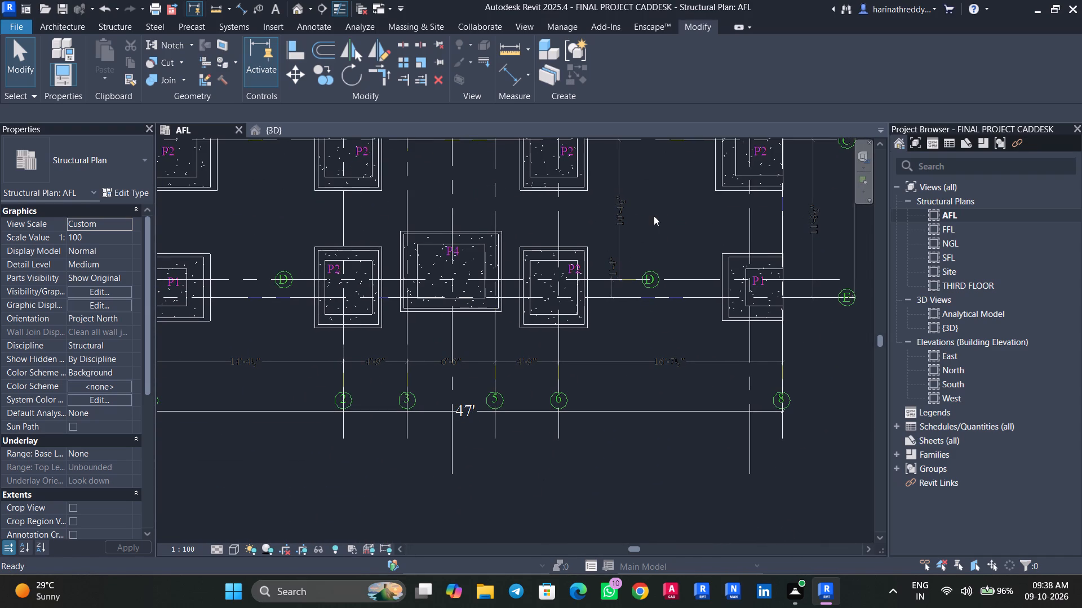
{"action": "middle_click_drag", "start_coordinate": [619, 349], "coordinate": [635, 364]}
{"action": "scroll", "coordinate": [632, 361], "scroll_direction": "down", "scroll_amount": 6}
{"action": "middle_click_drag", "start_coordinate": [734, 360], "coordinate": [469, 403]}
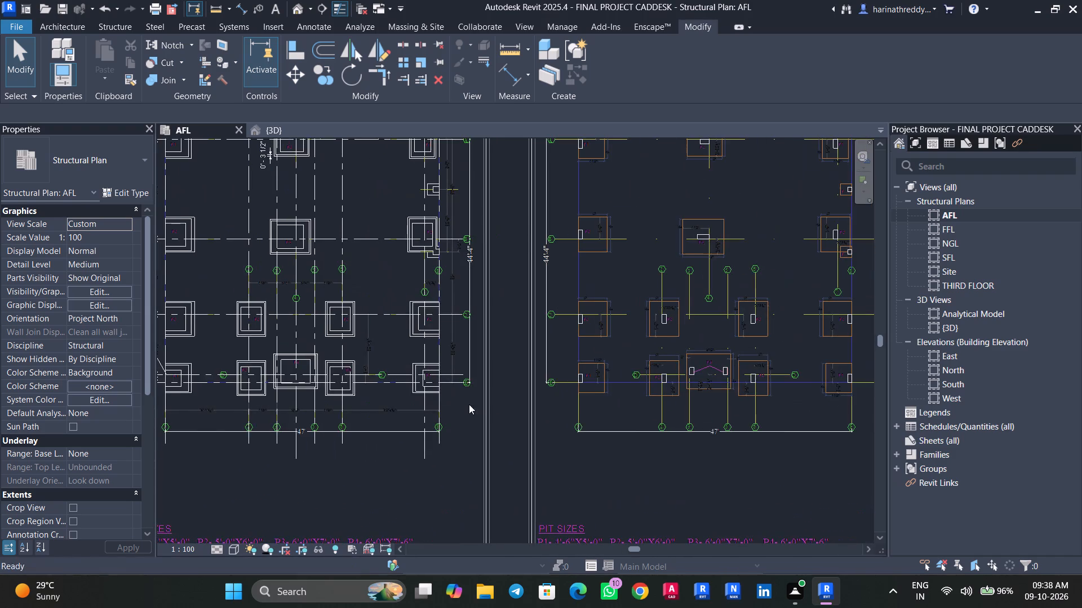
{"action": "scroll", "coordinate": [673, 319], "scroll_direction": "up", "scroll_amount": 2}
{"action": "scroll", "coordinate": [673, 319], "scroll_direction": "down", "scroll_amount": 1}
{"action": "scroll", "coordinate": [673, 319], "scroll_direction": "up", "scroll_amount": 2}
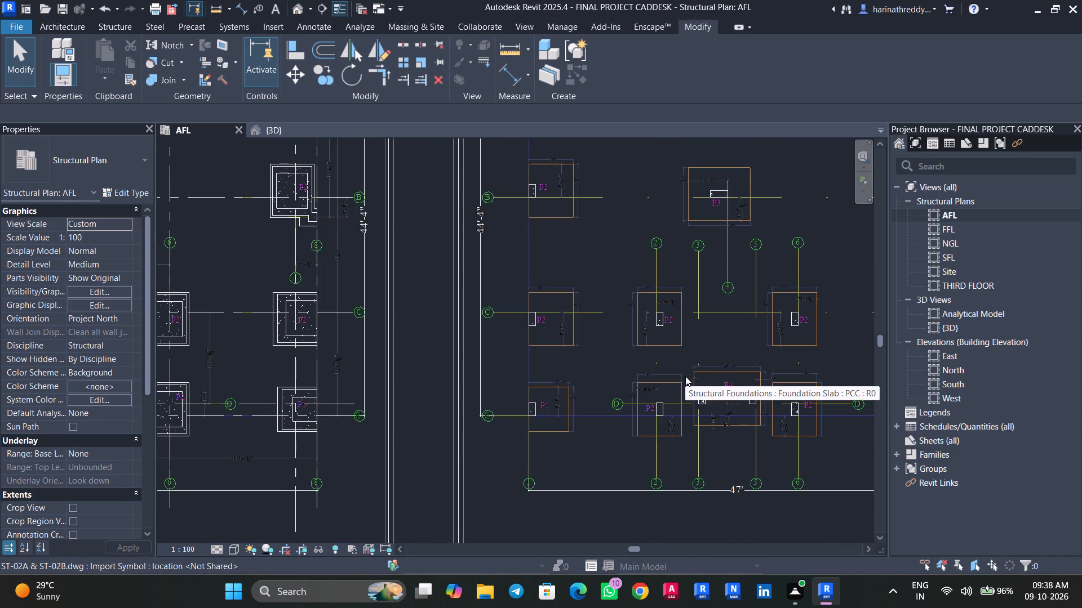
{"action": "scroll", "coordinate": [654, 370], "scroll_direction": "down", "scroll_amount": 1}
{"action": "scroll", "coordinate": [654, 370], "scroll_direction": "up", "scroll_amount": 2}
{"action": "scroll", "coordinate": [654, 370], "scroll_direction": "down", "scroll_amount": 3}
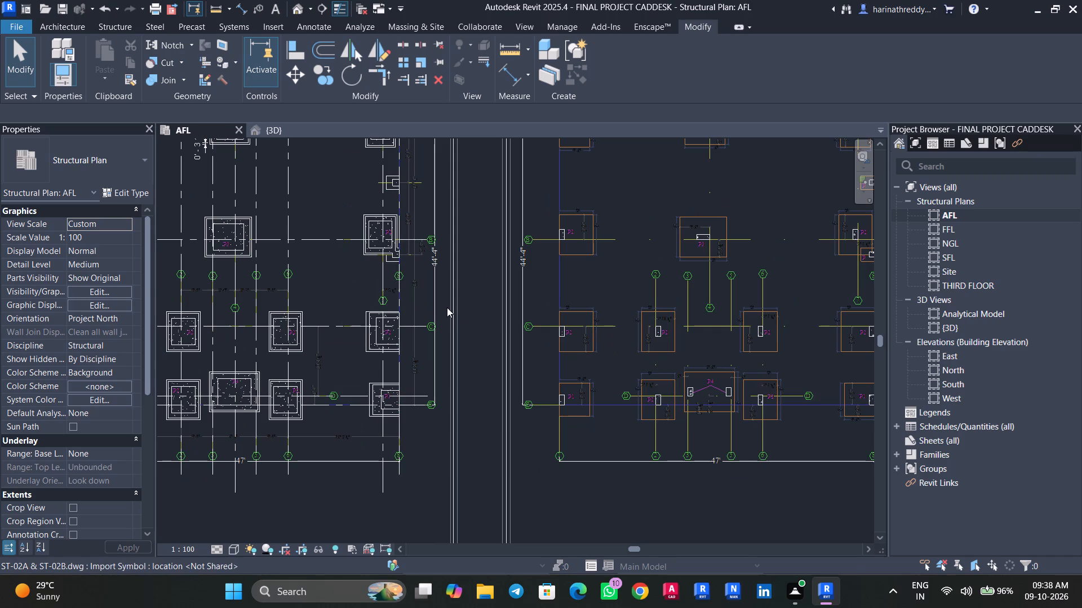
Unpin the ST-02A & ST-02B.dwg import.
{"action": "left_click", "coordinate": [447, 307]}
{"action": "scroll", "coordinate": [476, 309], "scroll_direction": "down", "scroll_amount": 7}
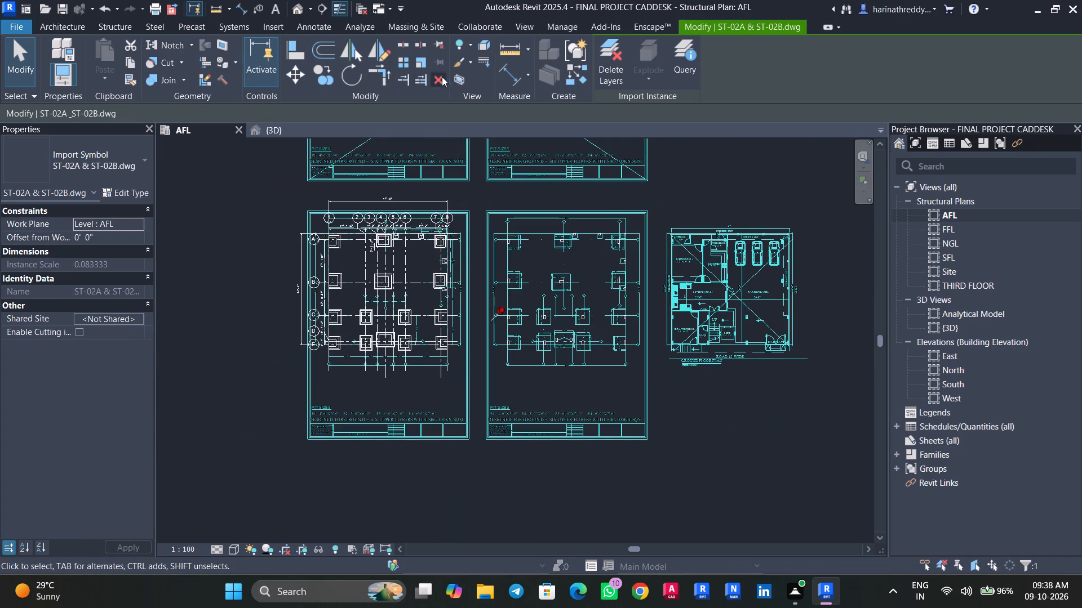
{"action": "left_click", "coordinate": [441, 47]}
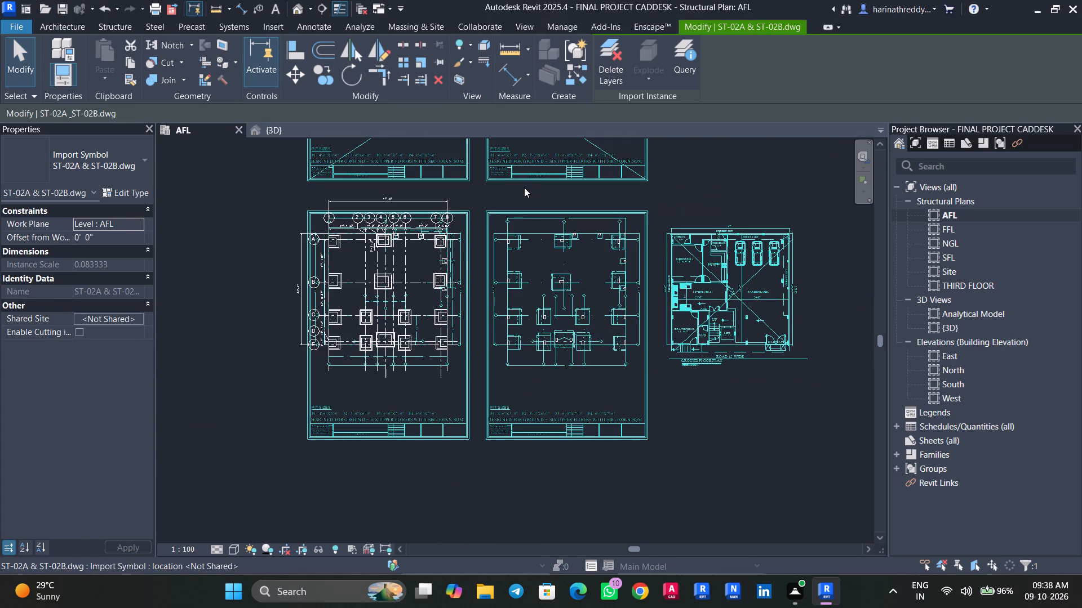
Align the CAD import by bringing the pit layout's grid 1 line onto grid 1 of the modelled footing plan.
{"action": "type", "text": "AL"}
{"action": "scroll", "coordinate": [330, 205], "scroll_direction": "up", "scroll_amount": 3}
{"action": "scroll", "coordinate": [330, 205], "scroll_direction": "down", "scroll_amount": 1}
{"action": "scroll", "coordinate": [330, 205], "scroll_direction": "up", "scroll_amount": 7}
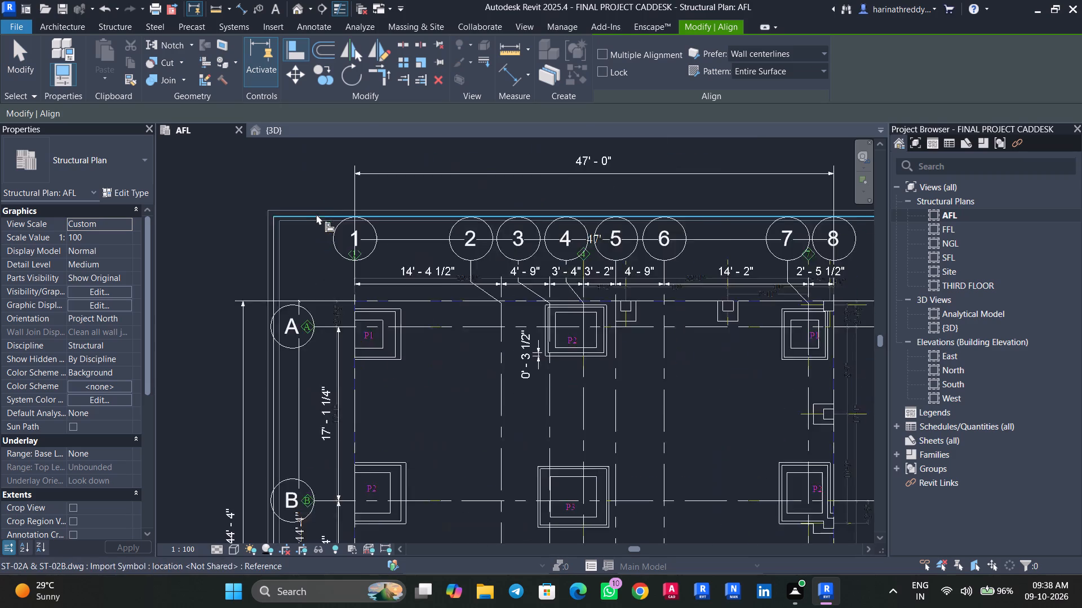
{"action": "scroll", "coordinate": [316, 214], "scroll_direction": "up", "scroll_amount": 2}
{"action": "scroll", "coordinate": [317, 214], "scroll_direction": "down", "scroll_amount": 1}
{"action": "scroll", "coordinate": [317, 214], "scroll_direction": "up", "scroll_amount": 3}
{"action": "left_click", "coordinate": [376, 302]}
{"action": "scroll", "coordinate": [376, 302], "scroll_direction": "down", "scroll_amount": 1}
{"action": "scroll", "coordinate": [376, 302], "scroll_direction": "up", "scroll_amount": 1}
{"action": "scroll", "coordinate": [376, 302], "scroll_direction": "down", "scroll_amount": 12}
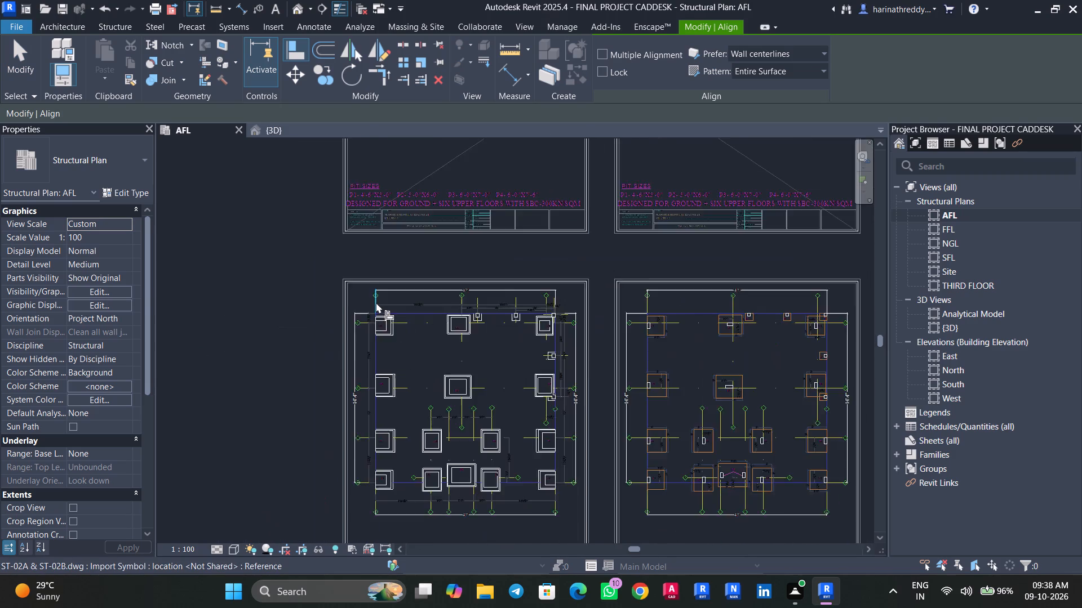
{"action": "scroll", "coordinate": [376, 302], "scroll_direction": "down", "scroll_amount": 2}
{"action": "scroll", "coordinate": [535, 306], "scroll_direction": "up", "scroll_amount": 16}
{"action": "scroll", "coordinate": [527, 303], "scroll_direction": "down", "scroll_amount": 1}
{"action": "scroll", "coordinate": [527, 303], "scroll_direction": "up", "scroll_amount": 2}
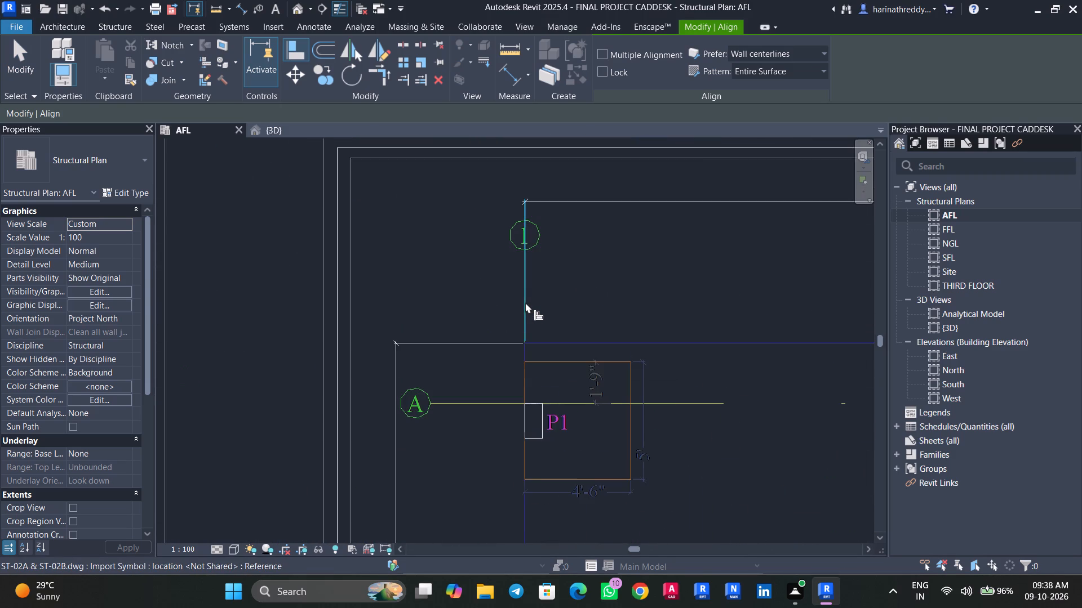
{"action": "left_click", "coordinate": [525, 302]}
{"action": "scroll", "coordinate": [525, 302], "scroll_direction": "down", "scroll_amount": 8}
{"action": "scroll", "coordinate": [525, 302], "scroll_direction": "up", "scroll_amount": 1}
{"action": "scroll", "coordinate": [525, 302], "scroll_direction": "down", "scroll_amount": 1}
{"action": "key", "text": "Escape"}
{"action": "key", "text": "Escape"}
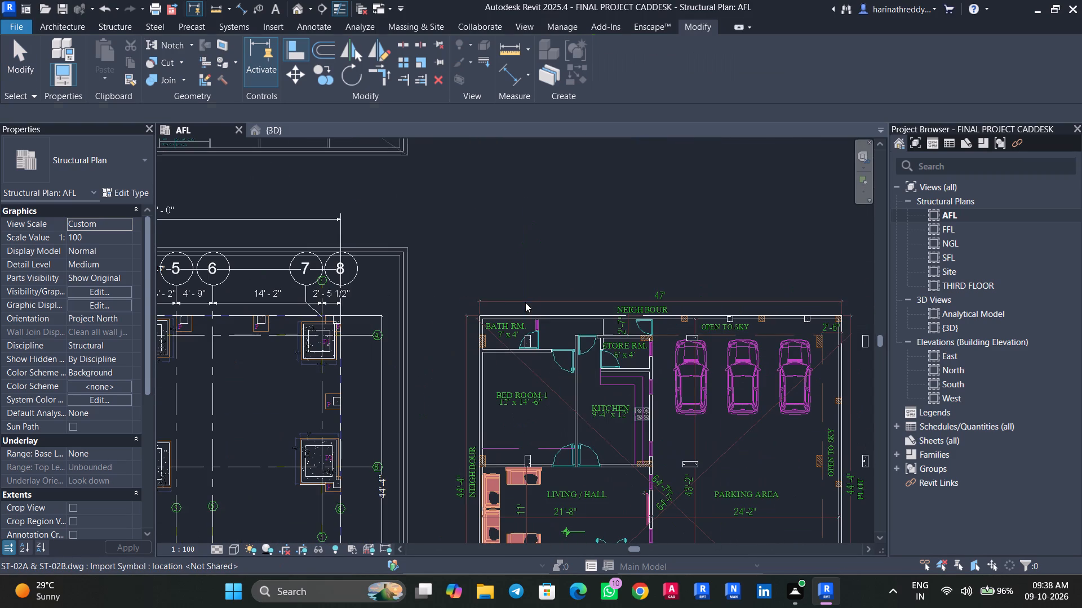
{"action": "key", "text": "Escape"}
Check the CAD column layout in plan and the modelled columns and footings in the 3D view, then return to the AFL plan.
{"action": "scroll", "coordinate": [464, 275], "scroll_direction": "down", "scroll_amount": 7}
{"action": "scroll", "coordinate": [464, 275], "scroll_direction": "up", "scroll_amount": 1}
{"action": "scroll", "coordinate": [465, 275], "scroll_direction": "down", "scroll_amount": 1}
{"action": "scroll", "coordinate": [465, 275], "scroll_direction": "up", "scroll_amount": 1}
{"action": "scroll", "coordinate": [465, 275], "scroll_direction": "down", "scroll_amount": 2}
{"action": "middle_click_drag", "start_coordinate": [464, 274], "coordinate": [618, 273]}
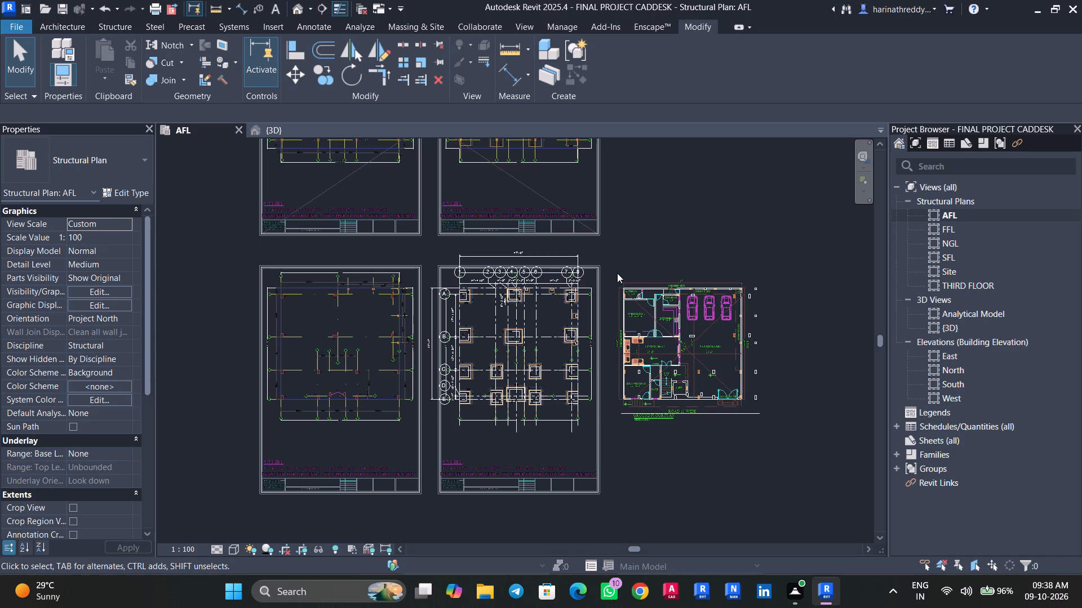
{"action": "scroll", "coordinate": [290, 298], "scroll_direction": "up", "scroll_amount": 1}
{"action": "scroll", "coordinate": [291, 296], "scroll_direction": "down", "scroll_amount": 1}
{"action": "scroll", "coordinate": [291, 296], "scroll_direction": "up", "scroll_amount": 10}
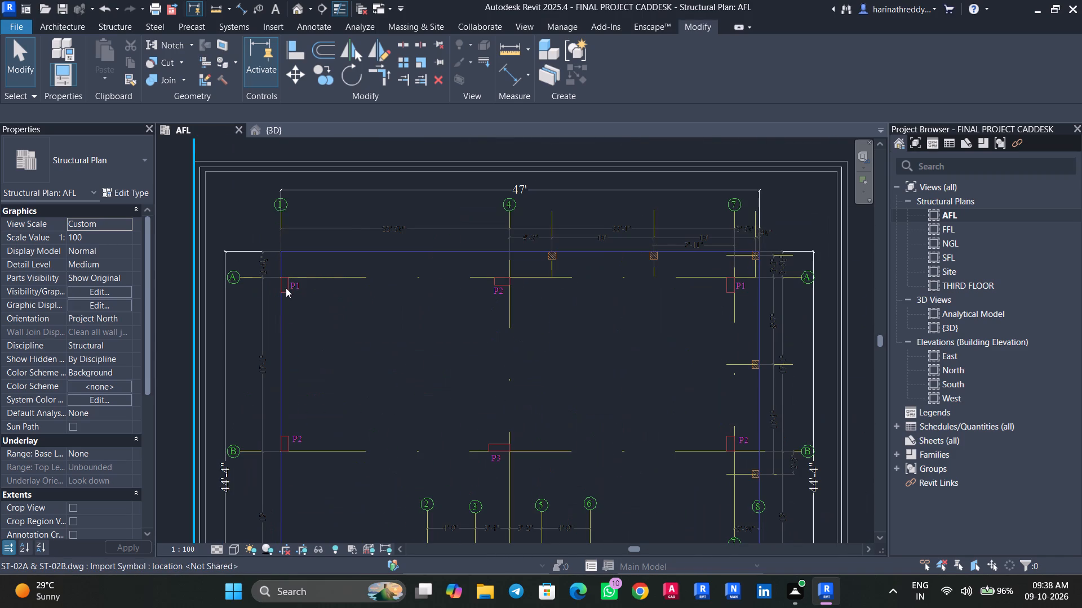
{"action": "left_click", "coordinate": [299, 14]}
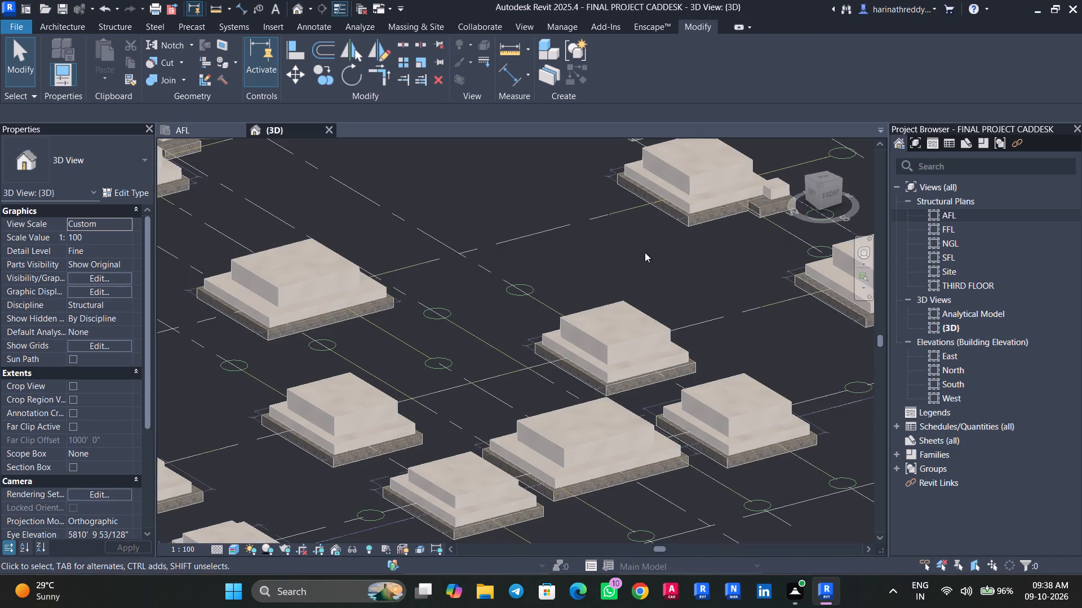
{"action": "scroll", "coordinate": [499, 298], "scroll_direction": "down", "scroll_amount": 12}
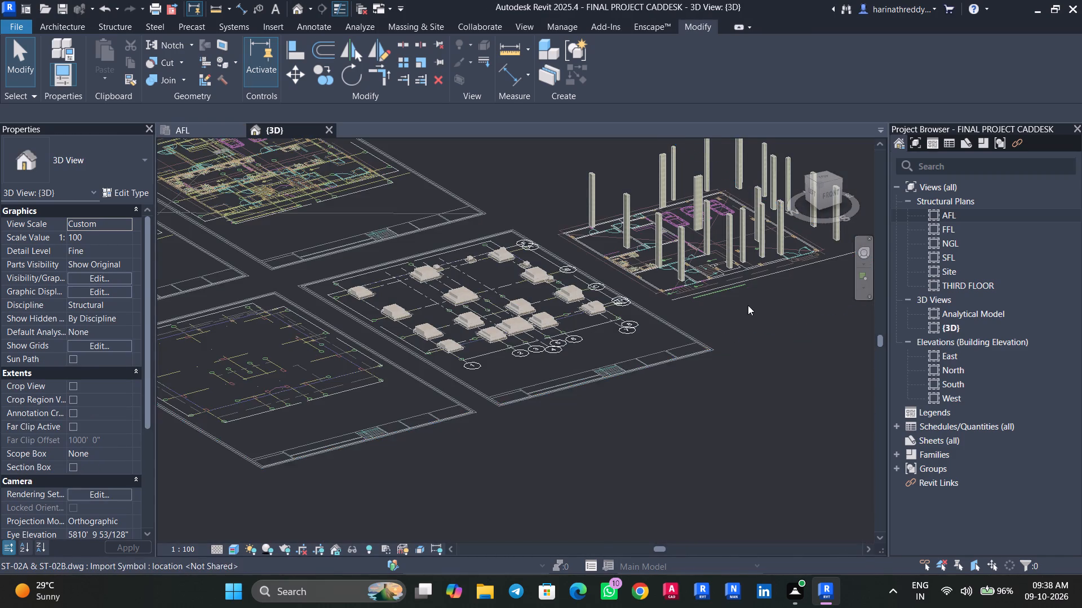
{"action": "middle_click_drag", "start_coordinate": [746, 305], "coordinate": [616, 360]}
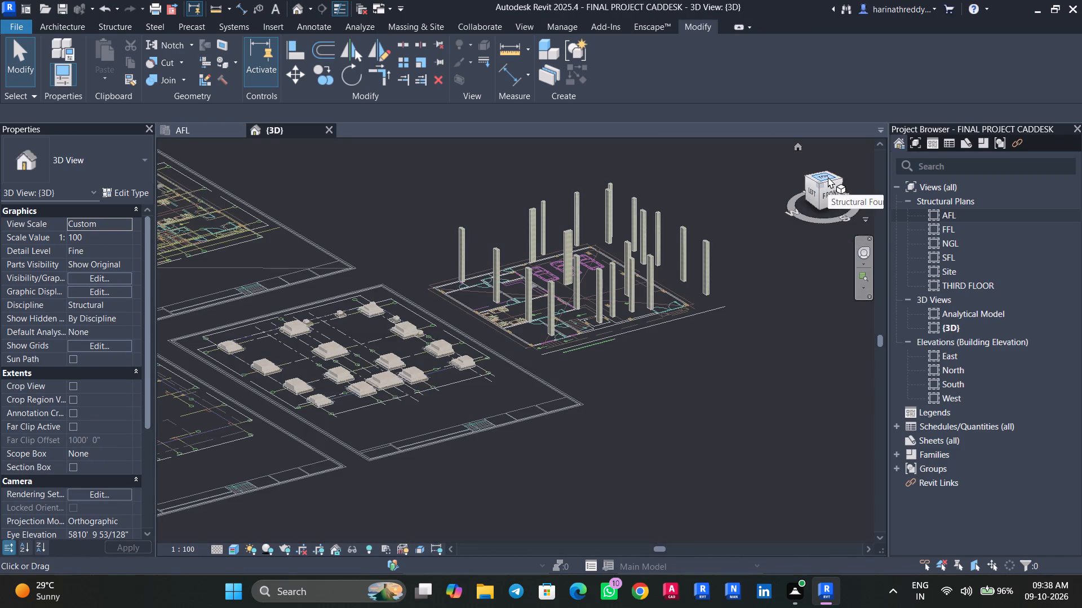
{"action": "left_click", "coordinate": [199, 134]}
Copy all structural columns from the ground floor plan onto the footing layout, taking the bathroom column's upper-left corner to the grid A and 1 intersection.
{"action": "scroll", "coordinate": [510, 296], "scroll_direction": "down", "scroll_amount": 4}
{"action": "scroll", "coordinate": [510, 296], "scroll_direction": "up", "scroll_amount": 1}
{"action": "scroll", "coordinate": [510, 296], "scroll_direction": "down", "scroll_amount": 3}
{"action": "scroll", "coordinate": [510, 296], "scroll_direction": "up", "scroll_amount": 1}
{"action": "scroll", "coordinate": [510, 296], "scroll_direction": "down", "scroll_amount": 2}
{"action": "middle_click_drag", "start_coordinate": [574, 316], "coordinate": [290, 304]}
{"action": "scroll", "coordinate": [725, 315], "scroll_direction": "up", "scroll_amount": 4}
{"action": "scroll", "coordinate": [663, 306], "scroll_direction": "down", "scroll_amount": 1}
{"action": "scroll", "coordinate": [663, 306], "scroll_direction": "up", "scroll_amount": 1}
{"action": "scroll", "coordinate": [663, 306], "scroll_direction": "down", "scroll_amount": 1}
{"action": "scroll", "coordinate": [663, 306], "scroll_direction": "up", "scroll_amount": 2}
{"action": "middle_click_drag", "start_coordinate": [660, 307], "coordinate": [642, 304]}
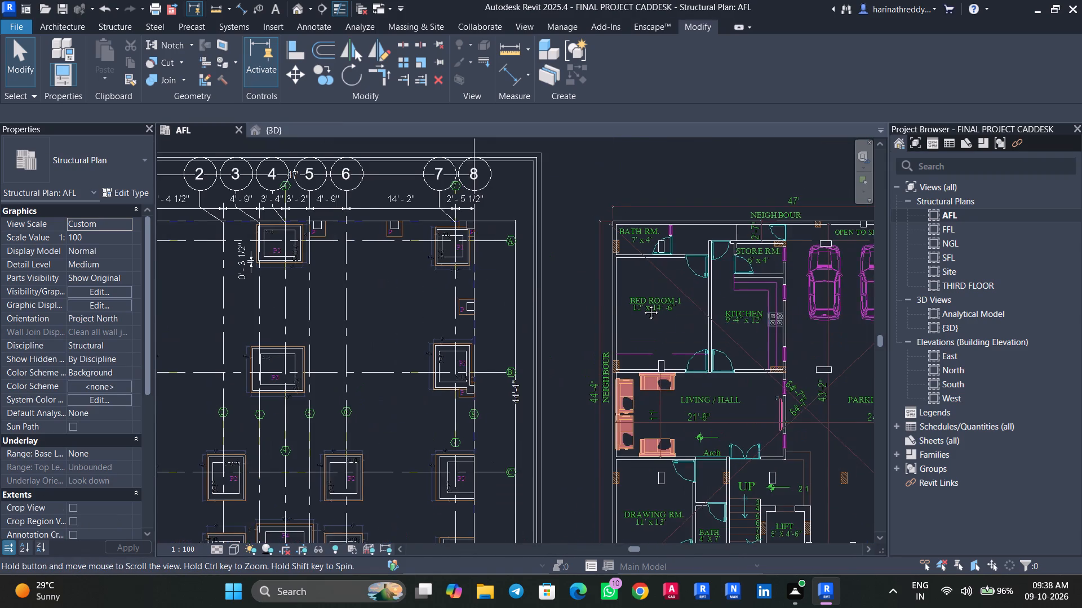
{"action": "middle_click_drag", "start_coordinate": [642, 304], "coordinate": [524, 275]}
{"action": "scroll", "coordinate": [519, 275], "scroll_direction": "down", "scroll_amount": 6}
{"action": "left_click_drag", "start_coordinate": [489, 200], "coordinate": [550, 257]}
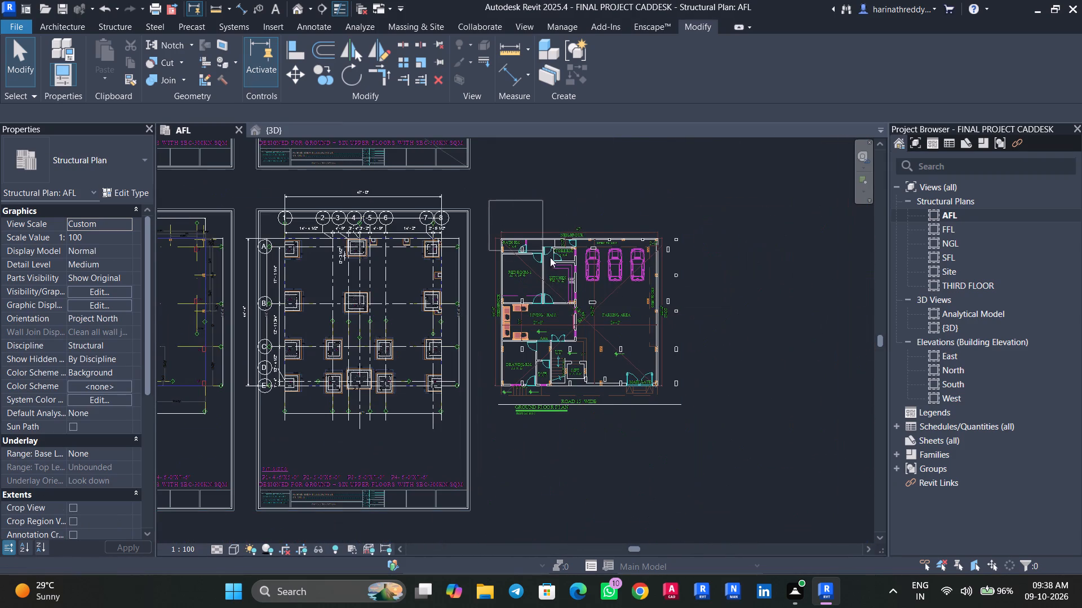
{"action": "left_click_drag", "start_coordinate": [550, 257], "coordinate": [699, 413]}
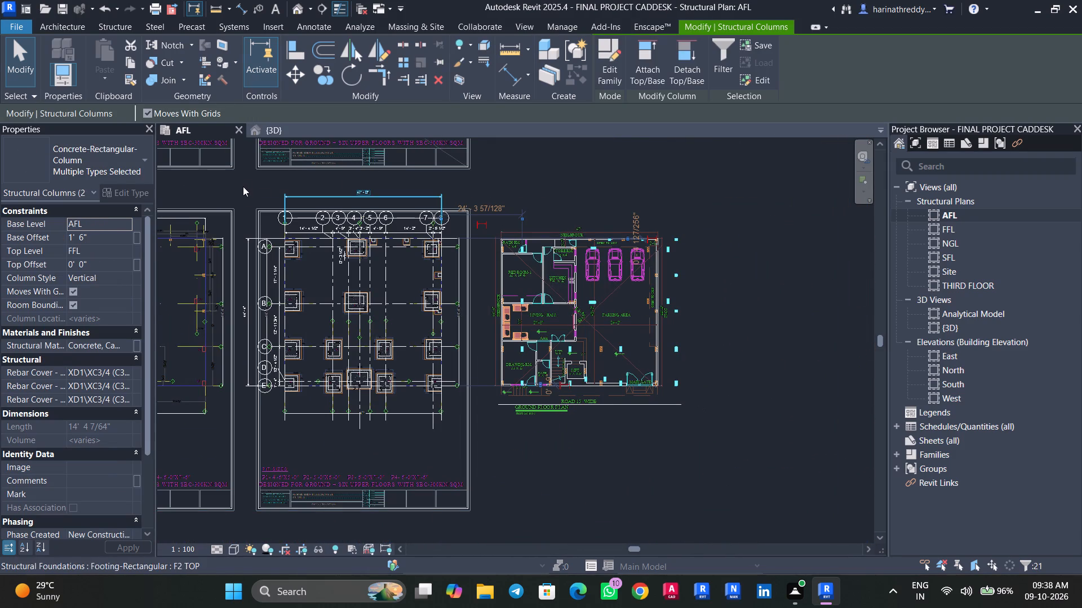
{"action": "left_click", "coordinate": [320, 79]}
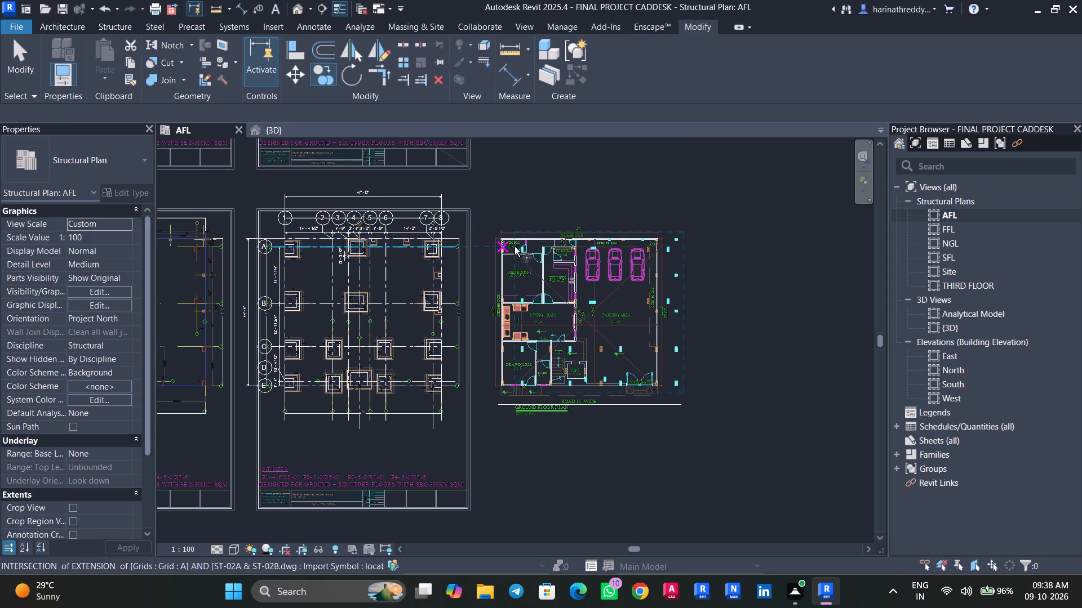
{"action": "scroll", "coordinate": [521, 248], "scroll_direction": "up", "scroll_amount": 8}
{"action": "scroll", "coordinate": [521, 248], "scroll_direction": "down", "scroll_amount": 1}
{"action": "scroll", "coordinate": [521, 248], "scroll_direction": "up", "scroll_amount": 1}
{"action": "middle_click_drag", "start_coordinate": [462, 266], "coordinate": [681, 302]}
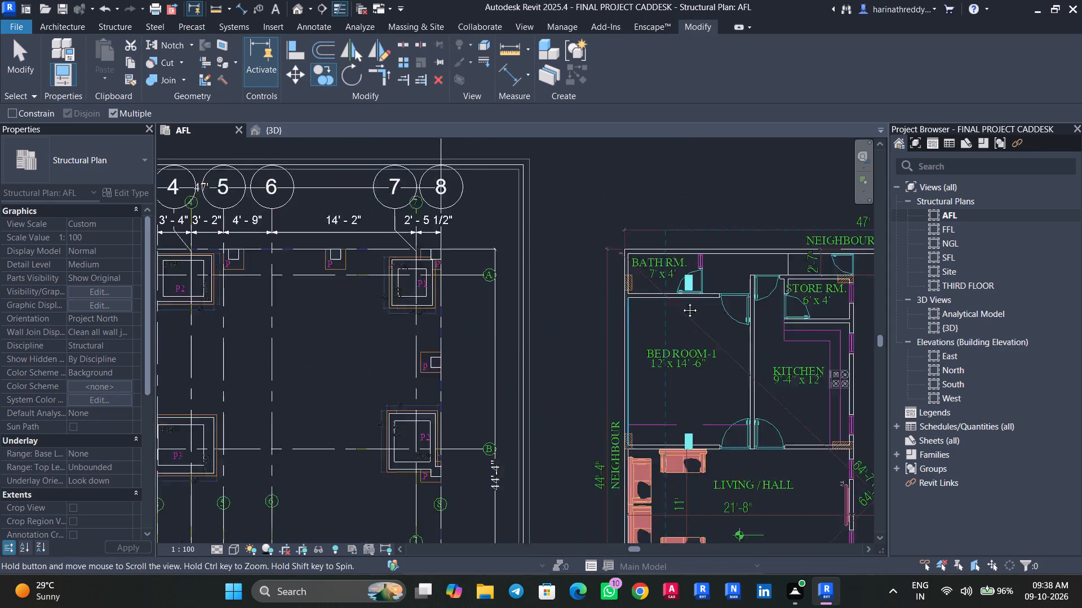
{"action": "middle_click_drag", "start_coordinate": [681, 302], "coordinate": [864, 289]}
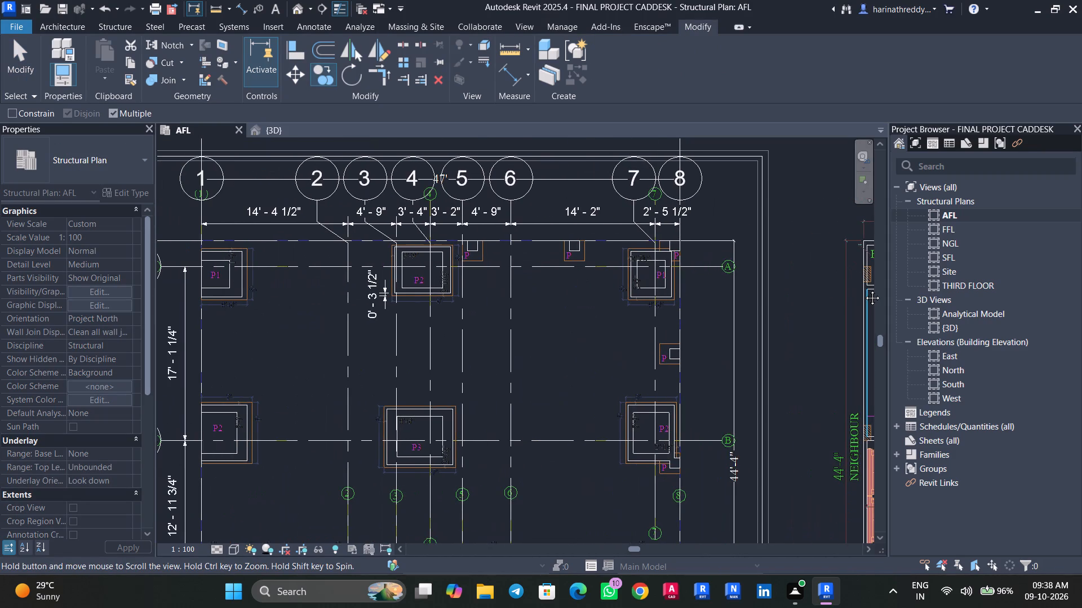
{"action": "middle_click_drag", "start_coordinate": [864, 289], "coordinate": [669, 222]}
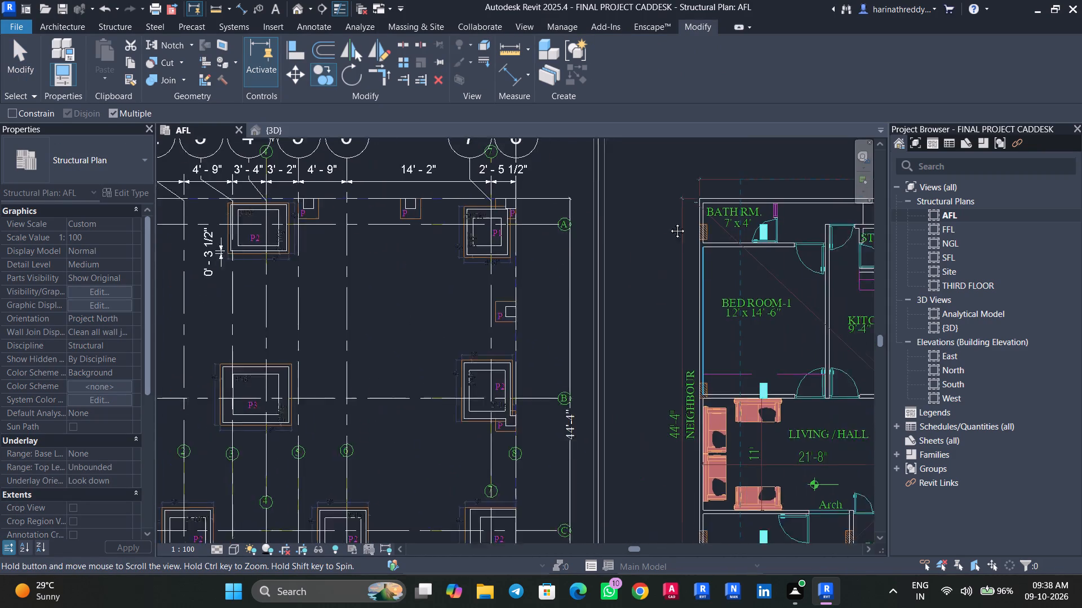
{"action": "middle_click_drag", "start_coordinate": [669, 222], "coordinate": [651, 309]}
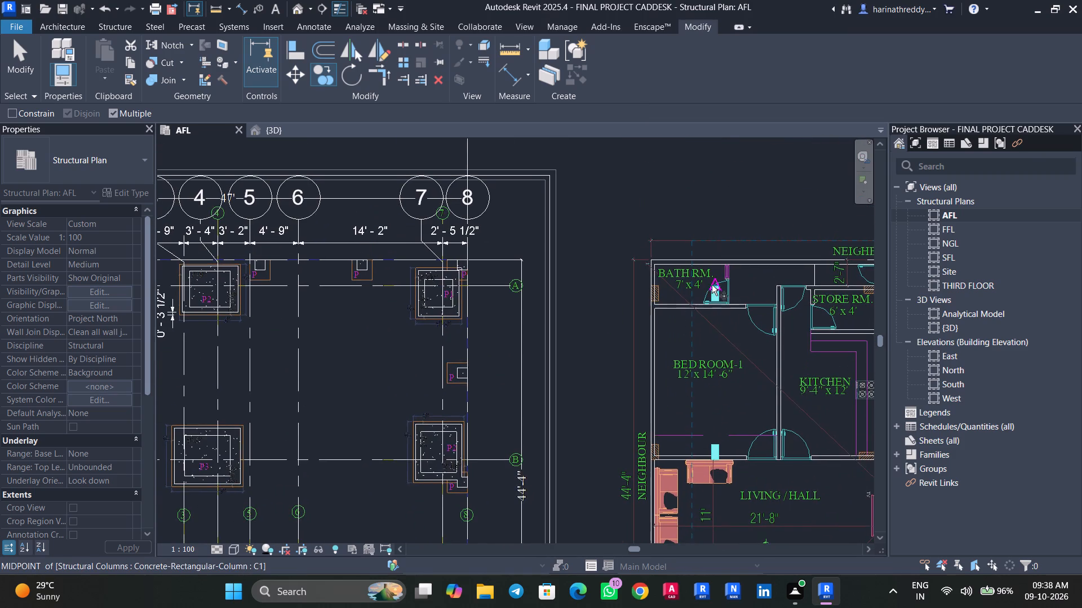
{"action": "scroll", "coordinate": [712, 284], "scroll_direction": "up", "scroll_amount": 10}
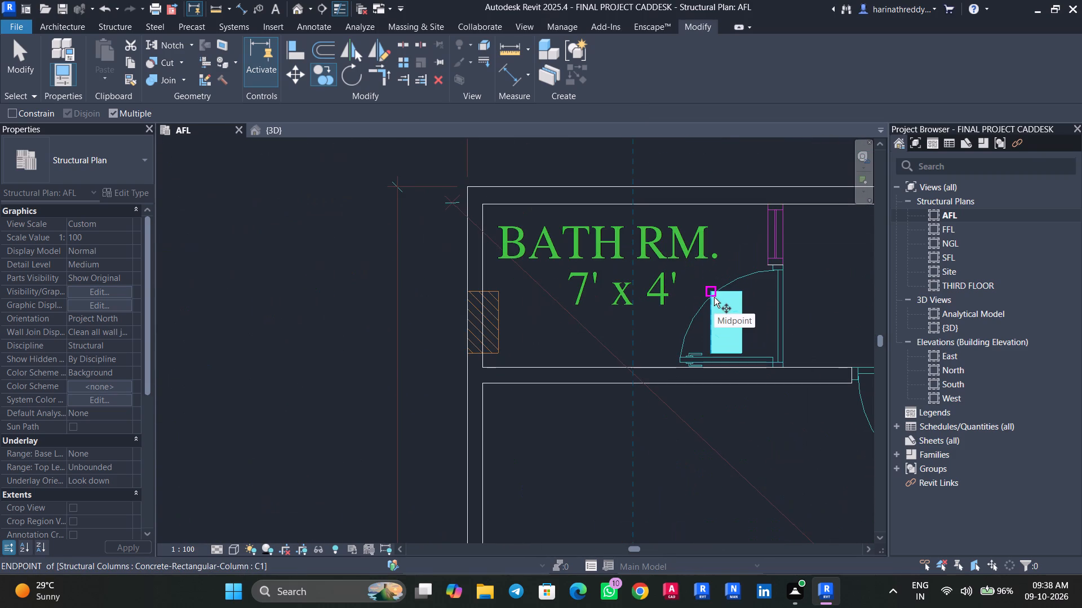
{"action": "left_click", "coordinate": [716, 296]}
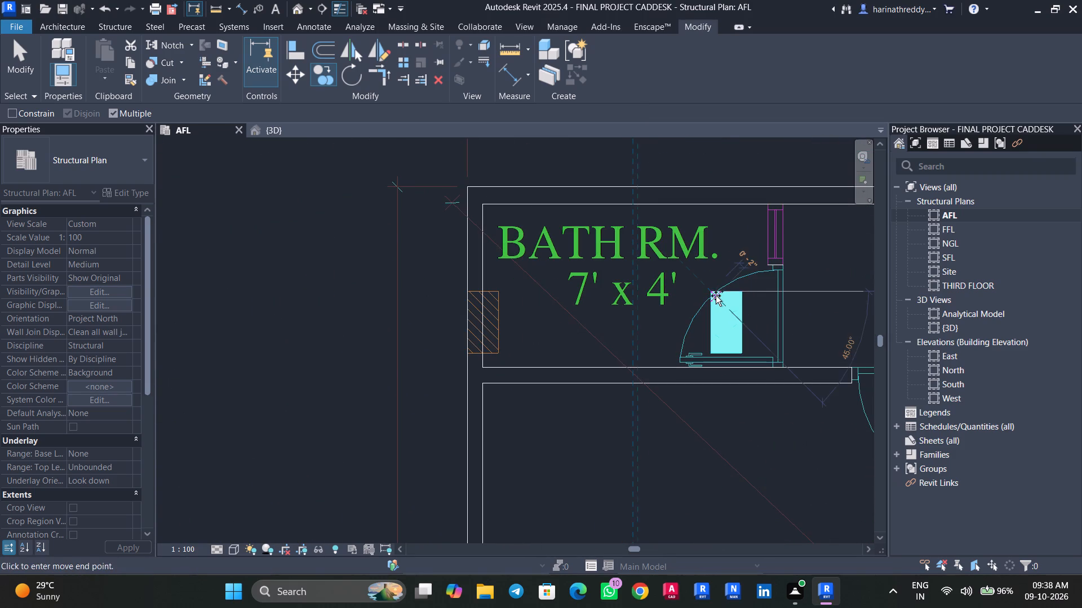
{"action": "scroll", "coordinate": [494, 299], "scroll_direction": "down", "scroll_amount": 8}
{"action": "middle_click_drag", "start_coordinate": [380, 296], "coordinate": [799, 296]}
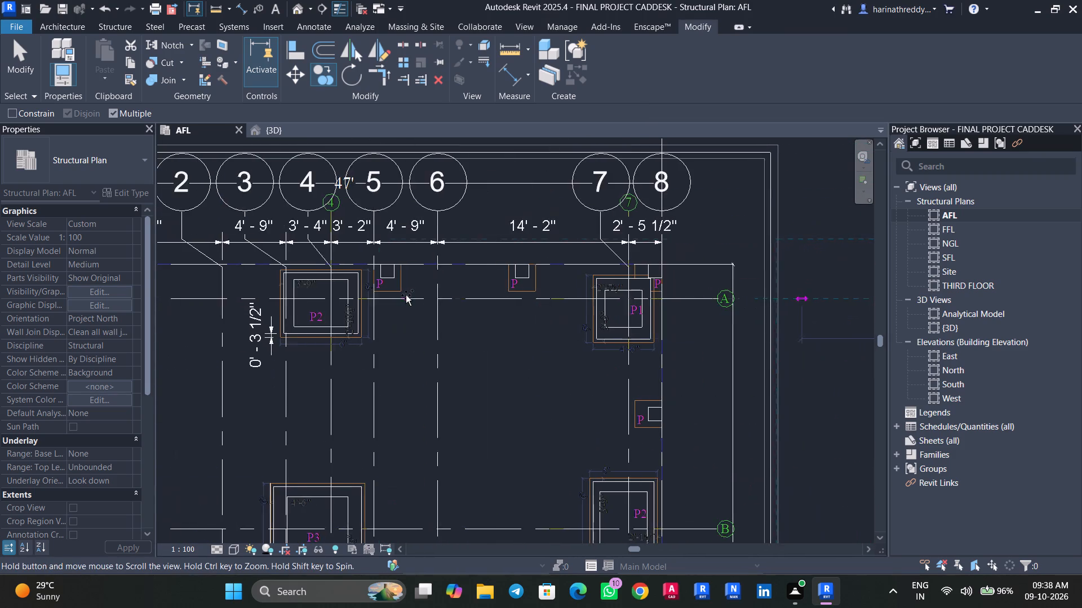
{"action": "middle_click_drag", "start_coordinate": [440, 302], "coordinate": [764, 302]}
{"action": "middle_click_drag", "start_coordinate": [505, 296], "coordinate": [636, 296]}
{"action": "scroll", "coordinate": [491, 297], "scroll_direction": "up", "scroll_amount": 8}
{"action": "scroll", "coordinate": [489, 297], "scroll_direction": "down", "scroll_amount": 1}
{"action": "scroll", "coordinate": [489, 297], "scroll_direction": "up", "scroll_amount": 1}
{"action": "scroll", "coordinate": [489, 297], "scroll_direction": "down", "scroll_amount": 1}
{"action": "scroll", "coordinate": [489, 297], "scroll_direction": "up", "scroll_amount": 3}
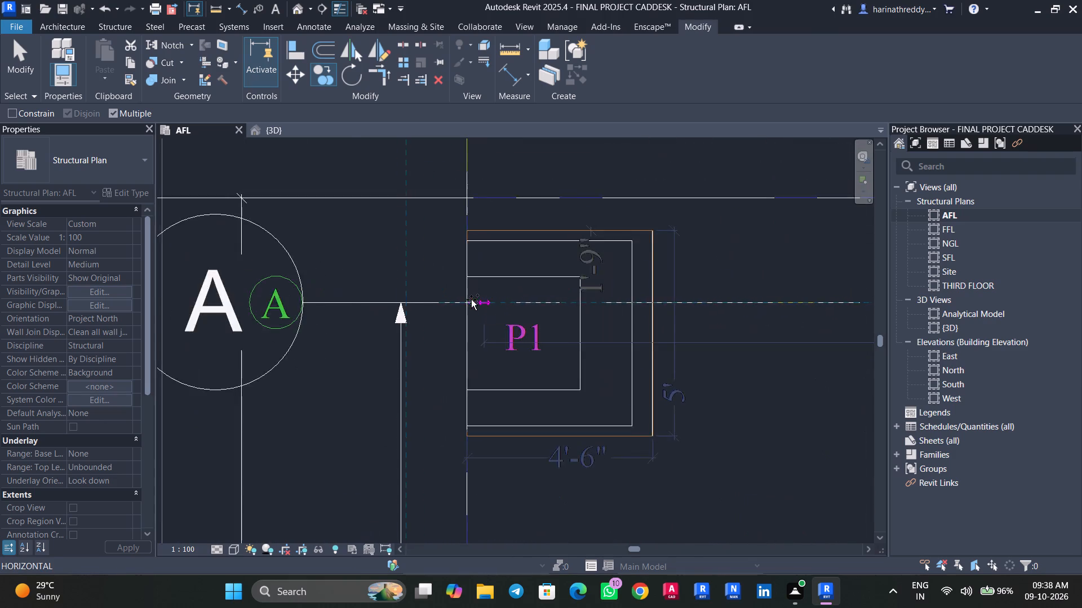
{"action": "scroll", "coordinate": [471, 299], "scroll_direction": "up", "scroll_amount": 1}
{"action": "left_click", "coordinate": [464, 296]}
{"action": "key", "text": "Escape"}
{"action": "key", "text": "Escape"}
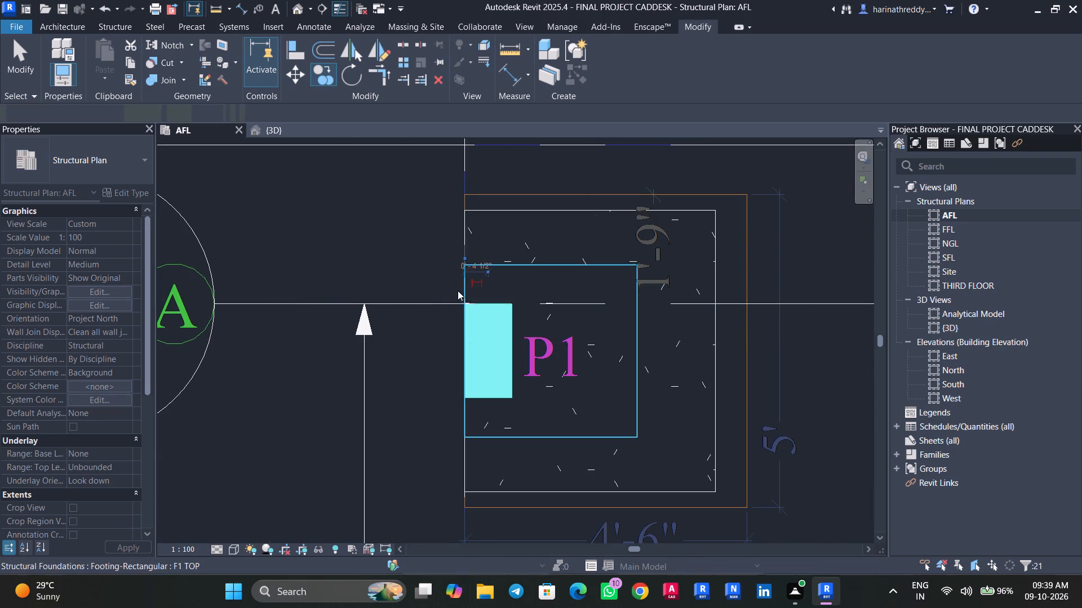
{"action": "key", "text": "Escape"}
{"action": "key", "text": "Escape"}
Check the copied columns against the footings and small pedestals in the 3D view.
{"action": "scroll", "coordinate": [383, 275], "scroll_direction": "down", "scroll_amount": 3}
{"action": "scroll", "coordinate": [383, 275], "scroll_direction": "up", "scroll_amount": 1}
{"action": "scroll", "coordinate": [383, 275], "scroll_direction": "down", "scroll_amount": 4}
{"action": "scroll", "coordinate": [383, 275], "scroll_direction": "up", "scroll_amount": 1}
{"action": "scroll", "coordinate": [383, 275], "scroll_direction": "down", "scroll_amount": 6}
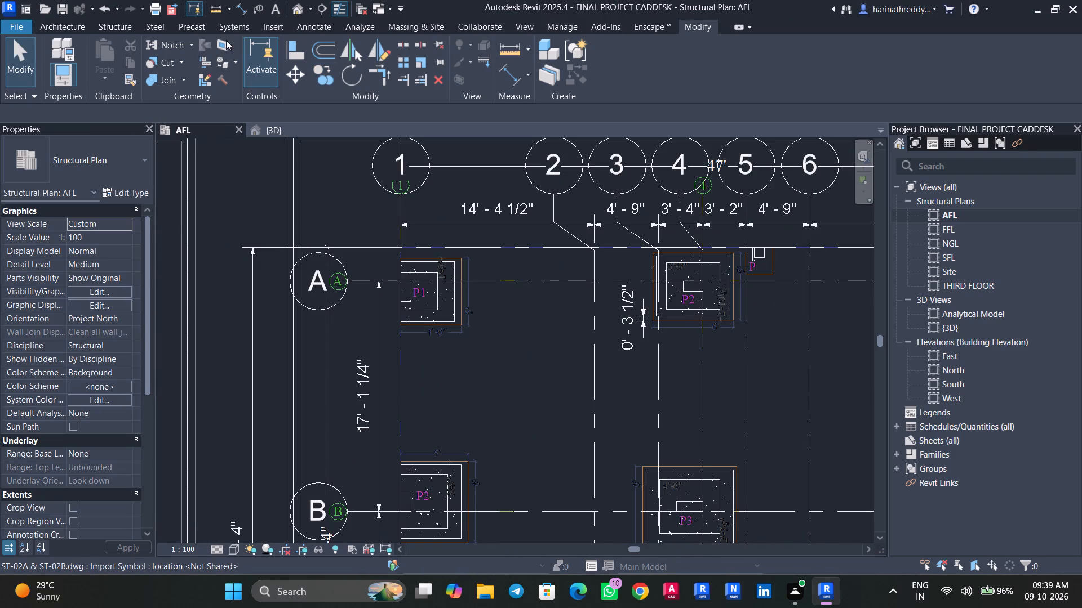
{"action": "left_click", "coordinate": [297, 8]}
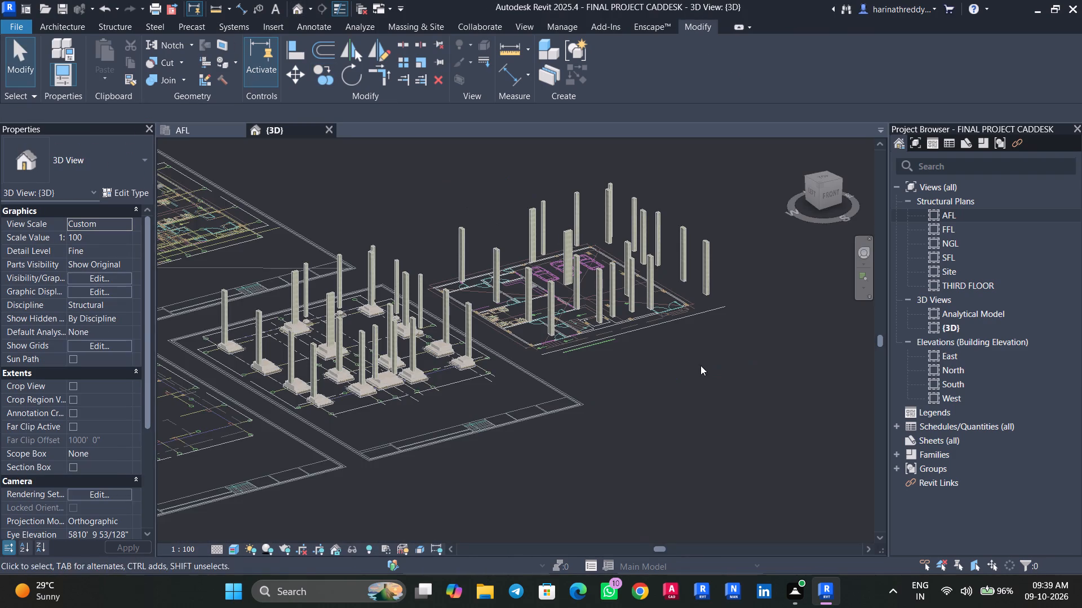
{"action": "middle_click_drag", "start_coordinate": [699, 366], "coordinate": [727, 384], "text": "shift"}
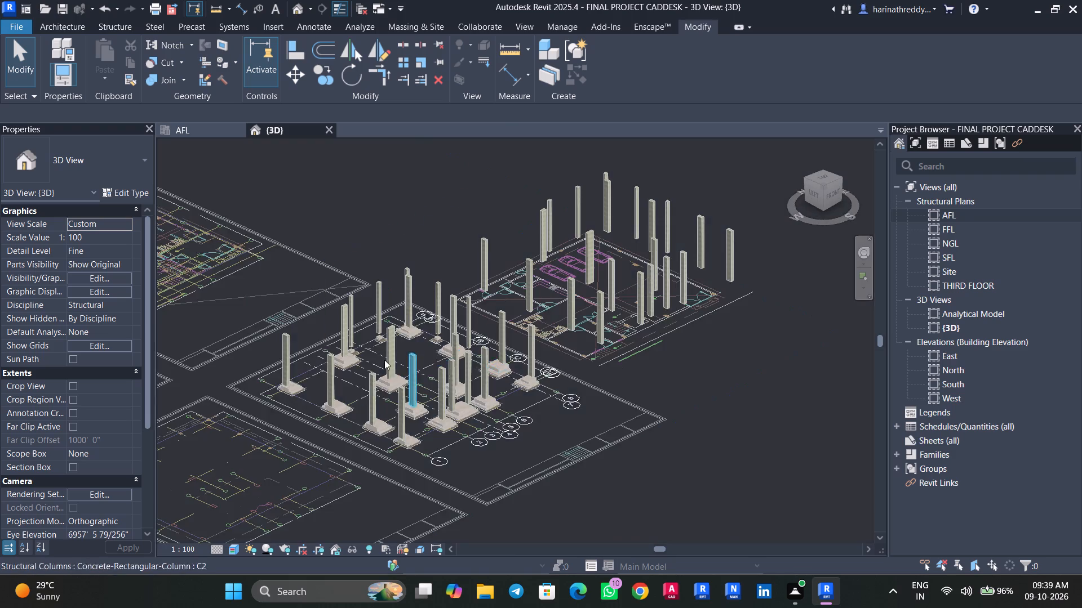
{"action": "scroll", "coordinate": [380, 355], "scroll_direction": "up", "scroll_amount": 15}
{"action": "middle_click_drag", "start_coordinate": [366, 354], "coordinate": [581, 235]}
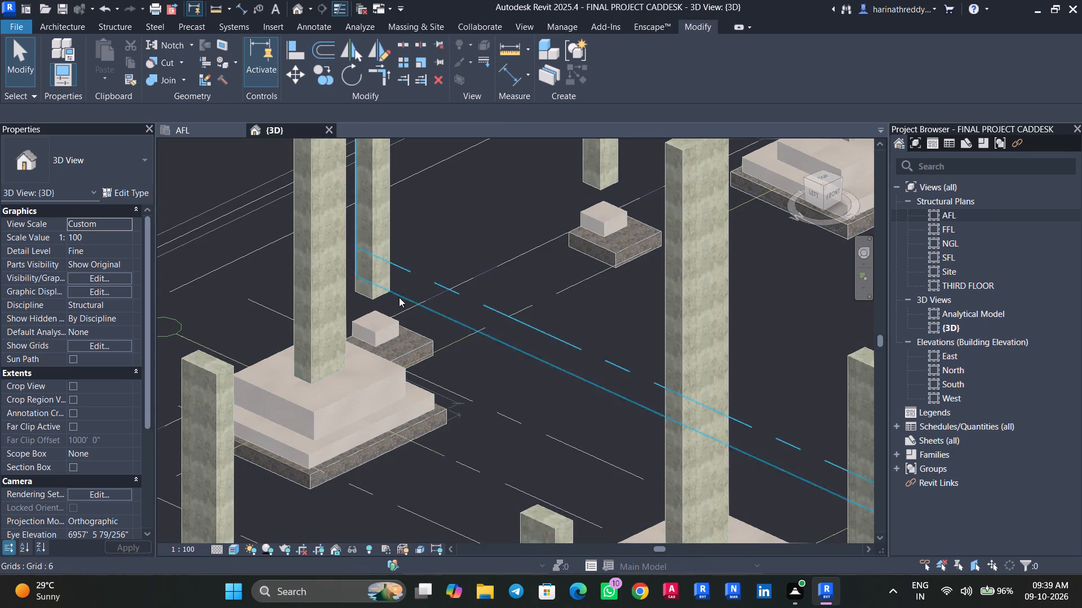
In the AFL plan, temporarily hide the P1 footing parts and column at A-1 to compare with the CAD outline, and reset the hiding.
{"action": "left_click", "coordinate": [178, 128]}
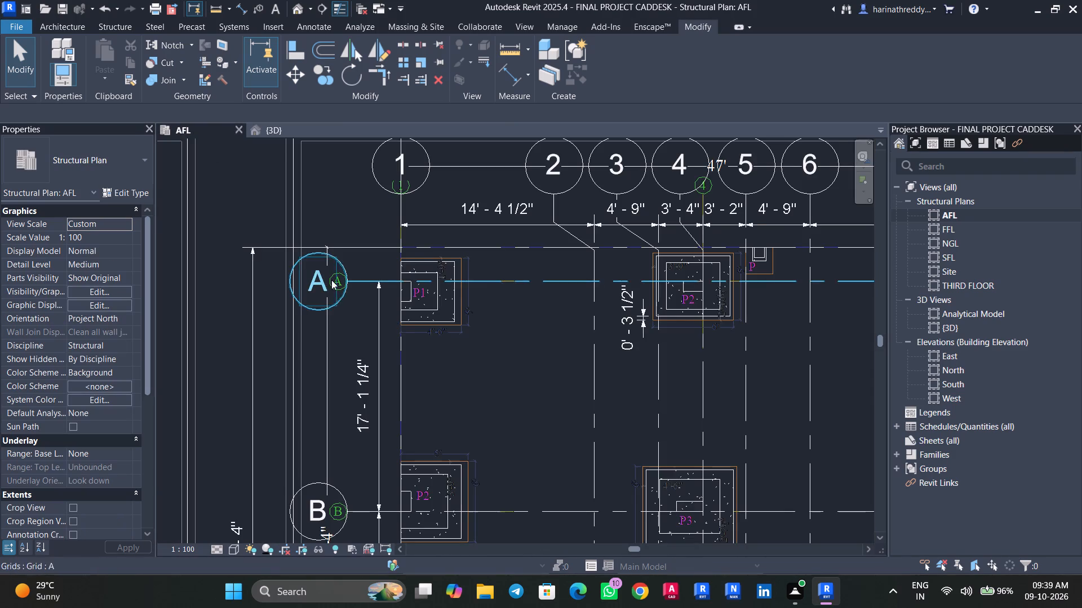
{"action": "scroll", "coordinate": [405, 301], "scroll_direction": "up", "scroll_amount": 2}
{"action": "scroll", "coordinate": [405, 301], "scroll_direction": "down", "scroll_amount": 1}
{"action": "scroll", "coordinate": [407, 303], "scroll_direction": "up", "scroll_amount": 4}
{"action": "left_click", "coordinate": [443, 310]}
{"action": "scroll", "coordinate": [443, 310], "scroll_direction": "up", "scroll_amount": 4}
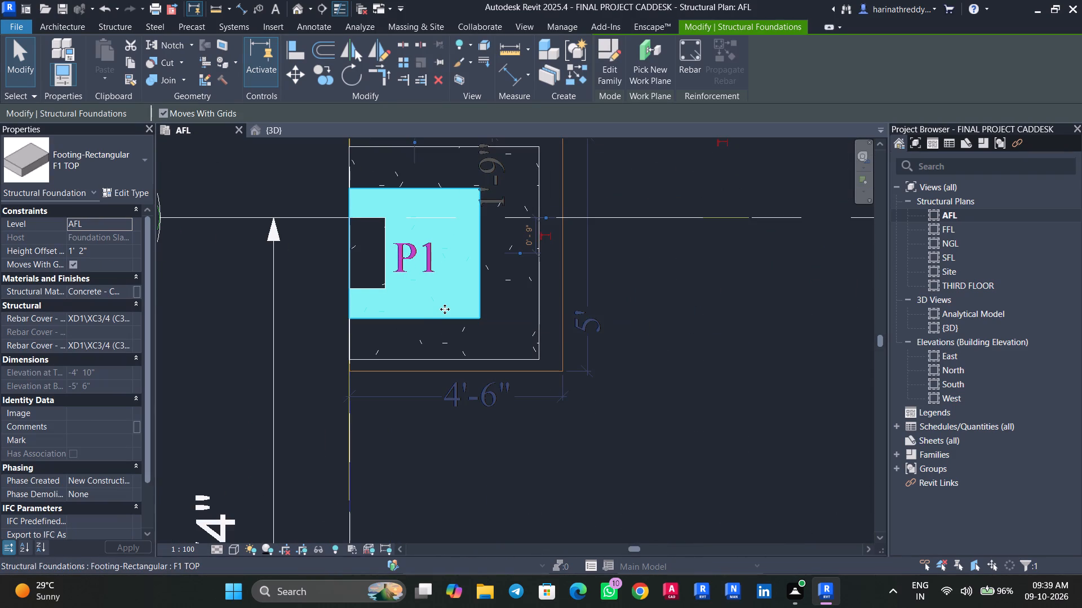
{"action": "type", "text": "HH"}
{"action": "left_click", "coordinate": [471, 303]}
{"action": "type", "text": "HH"}
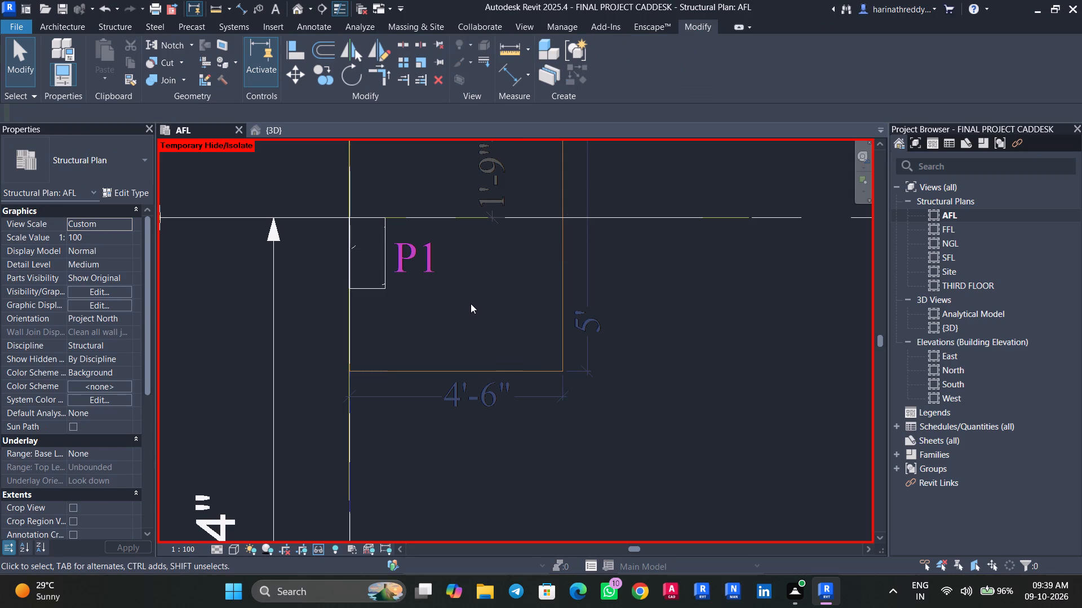
{"action": "left_click", "coordinate": [376, 261]}
{"action": "type", "text": "HH"}
{"action": "scroll", "coordinate": [376, 261], "scroll_direction": "up", "scroll_amount": 4}
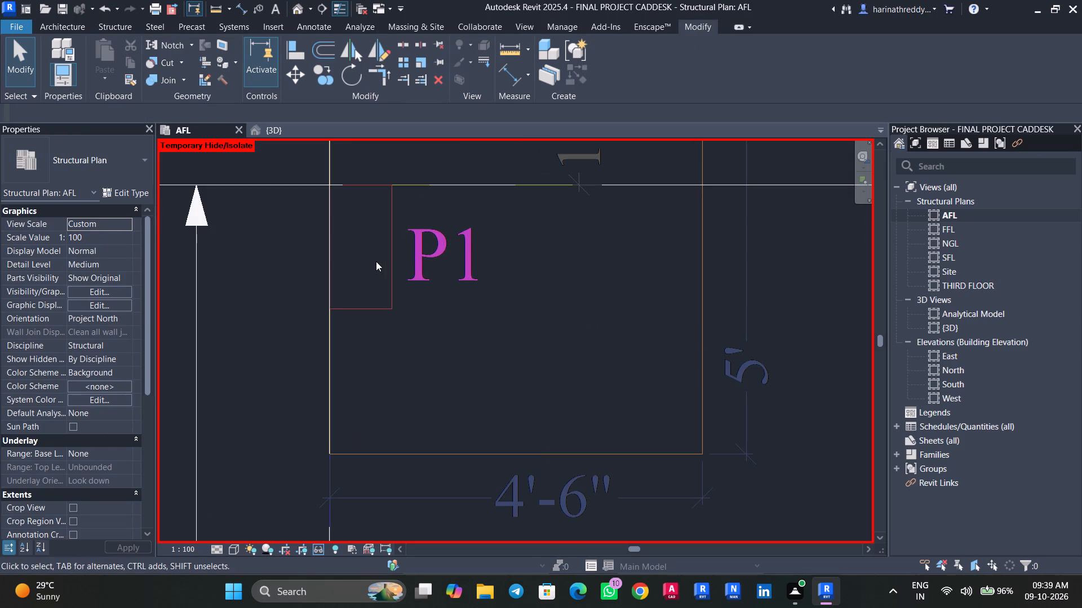
{"action": "type", "text": "HR"}
{"action": "scroll", "coordinate": [457, 288], "scroll_direction": "down", "scroll_amount": 1}
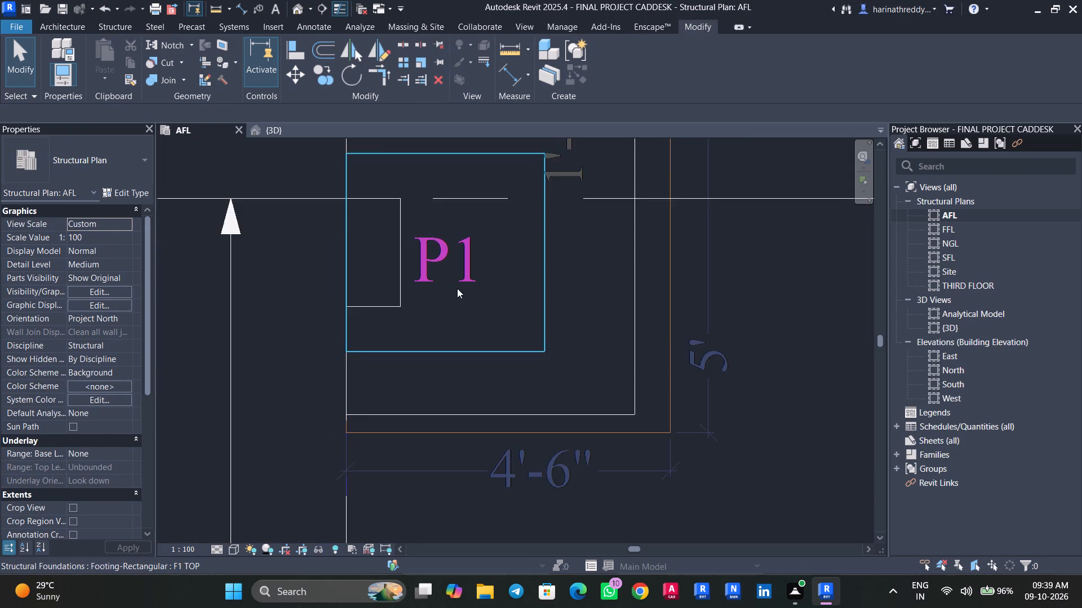
Temporarily hide the small P footing and its column beside grid 5 to compare with the CAD hatch, and reset the hiding.
{"action": "scroll", "coordinate": [457, 288], "scroll_direction": "down", "scroll_amount": 7}
{"action": "middle_click_drag", "start_coordinate": [690, 306], "coordinate": [351, 310]}
{"action": "middle_click_drag", "start_coordinate": [607, 329], "coordinate": [424, 388]}
{"action": "scroll", "coordinate": [524, 281], "scroll_direction": "up", "scroll_amount": 2}
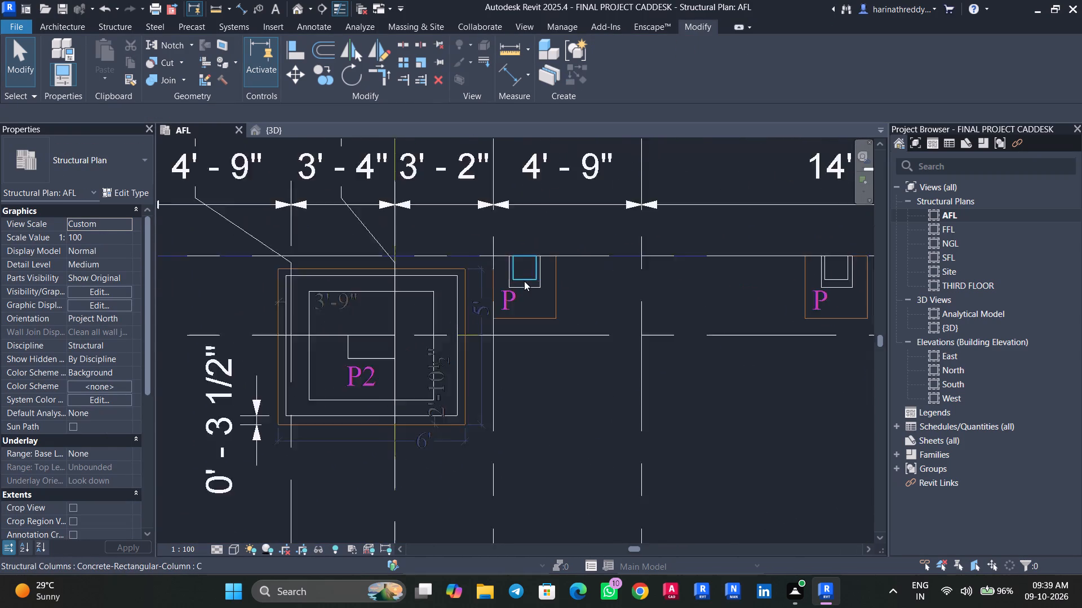
{"action": "scroll", "coordinate": [524, 281], "scroll_direction": "up", "scroll_amount": 8}
{"action": "middle_click_drag", "start_coordinate": [525, 307], "coordinate": [525, 367]}
{"action": "scroll", "coordinate": [525, 367], "scroll_direction": "up", "scroll_amount": 1}
{"action": "left_click", "coordinate": [530, 359]}
{"action": "type", "text": "HH"}
{"action": "left_click", "coordinate": [536, 329]}
{"action": "type", "text": "HH"}
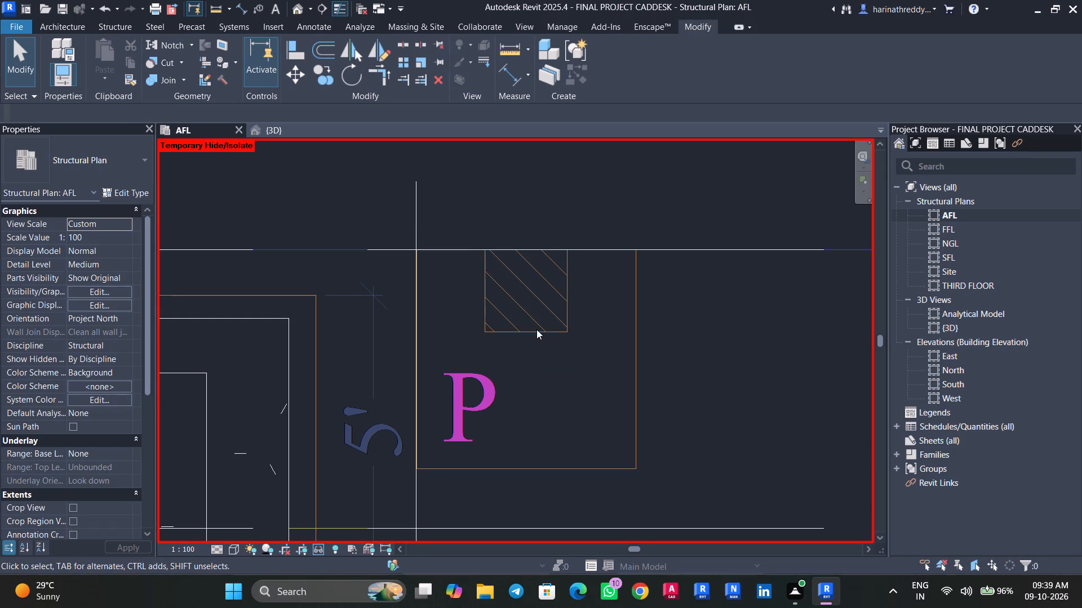
{"action": "type", "text": "HR"}
{"action": "scroll", "coordinate": [538, 324], "scroll_direction": "up", "scroll_amount": 1}
{"action": "scroll", "coordinate": [538, 324], "scroll_direction": "down", "scroll_amount": 17}
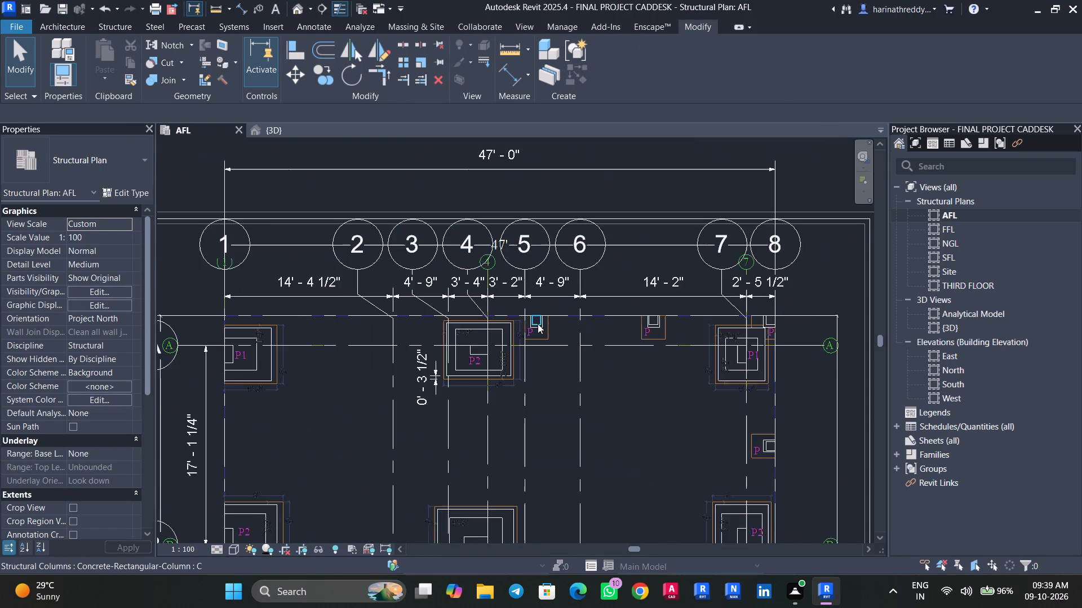
Delete the original structural columns over the ground floor plan.
{"action": "scroll", "coordinate": [671, 377], "scroll_direction": "down", "scroll_amount": 6}
{"action": "middle_click_drag", "start_coordinate": [669, 387], "coordinate": [489, 302]}
{"action": "middle_click_drag", "start_coordinate": [715, 344], "coordinate": [583, 320]}
{"action": "left_click_drag", "start_coordinate": [471, 188], "coordinate": [840, 511]}
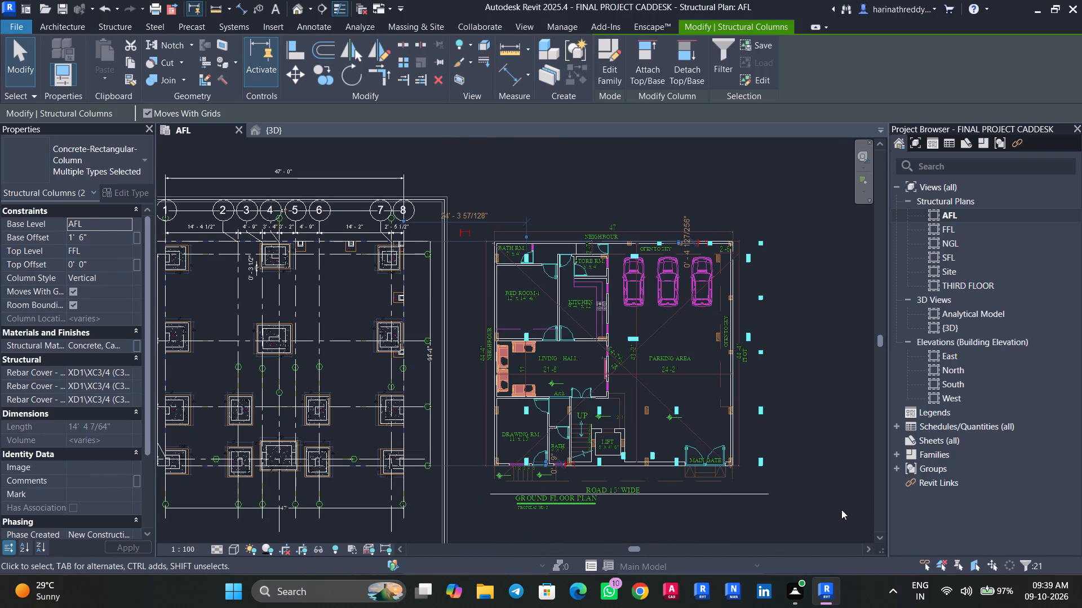
{"action": "key", "text": "Delete"}
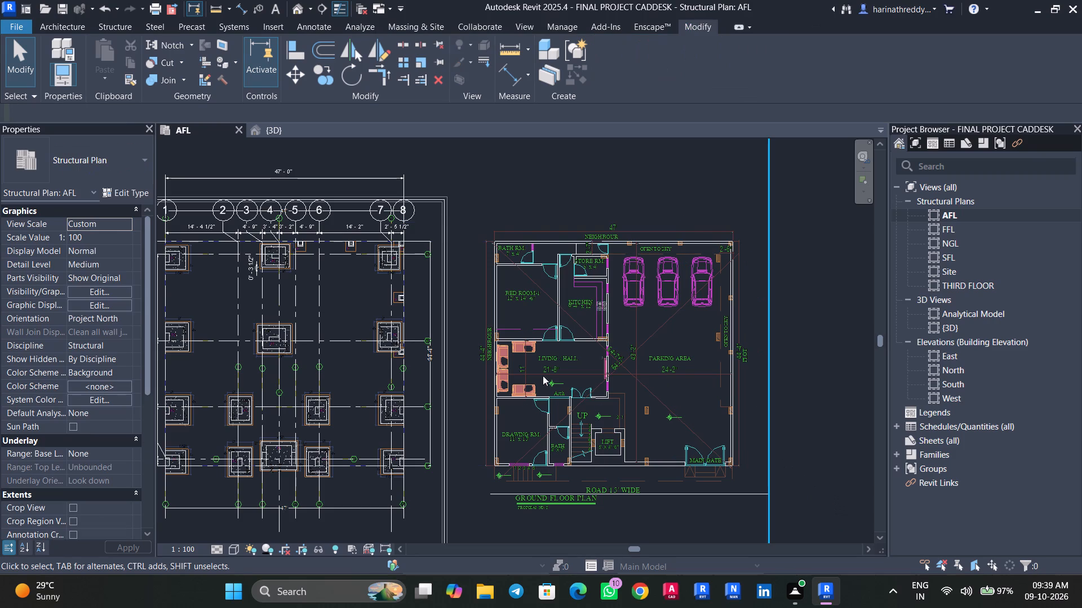
In the 3D view, examine the base of the type C column above its small footing and the adjacent C2 column.
{"action": "left_click", "coordinate": [300, 14]}
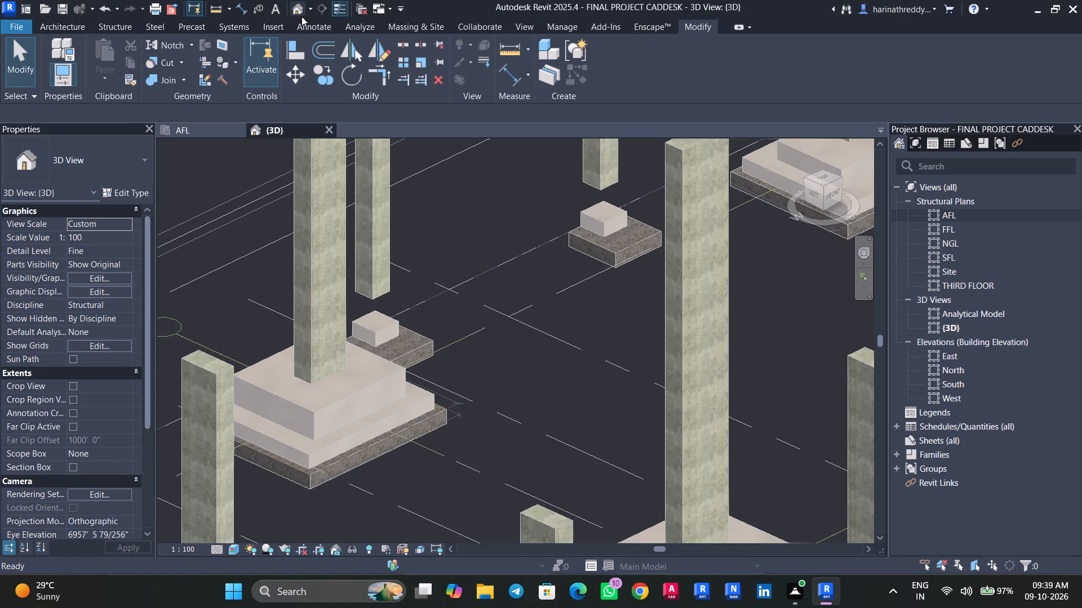
{"action": "left_click", "coordinate": [384, 275]}
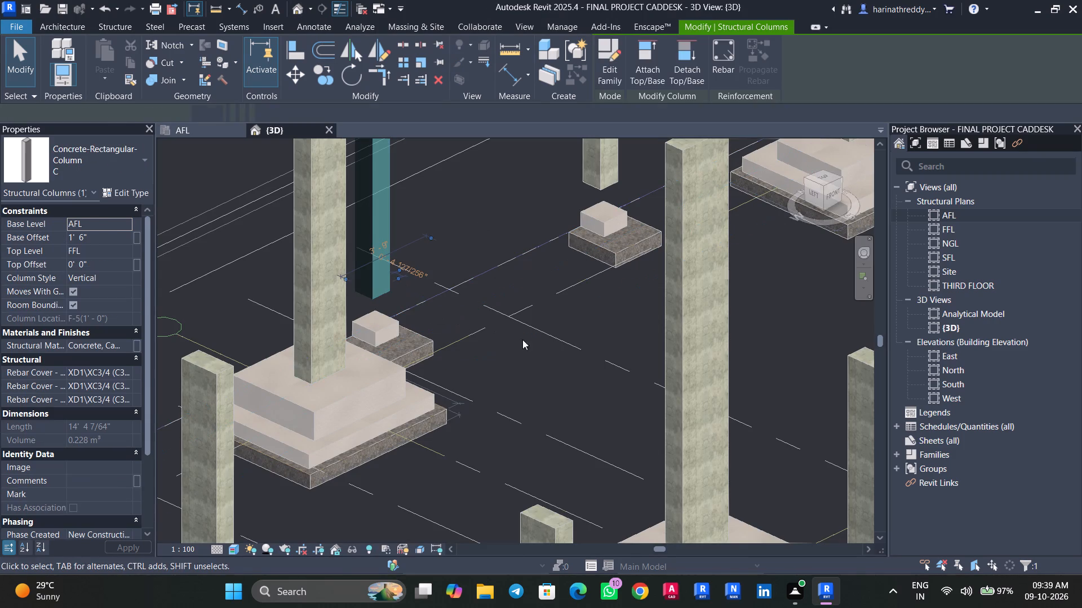
{"action": "middle_click_drag", "start_coordinate": [569, 366], "coordinate": [337, 361], "text": "shift"}
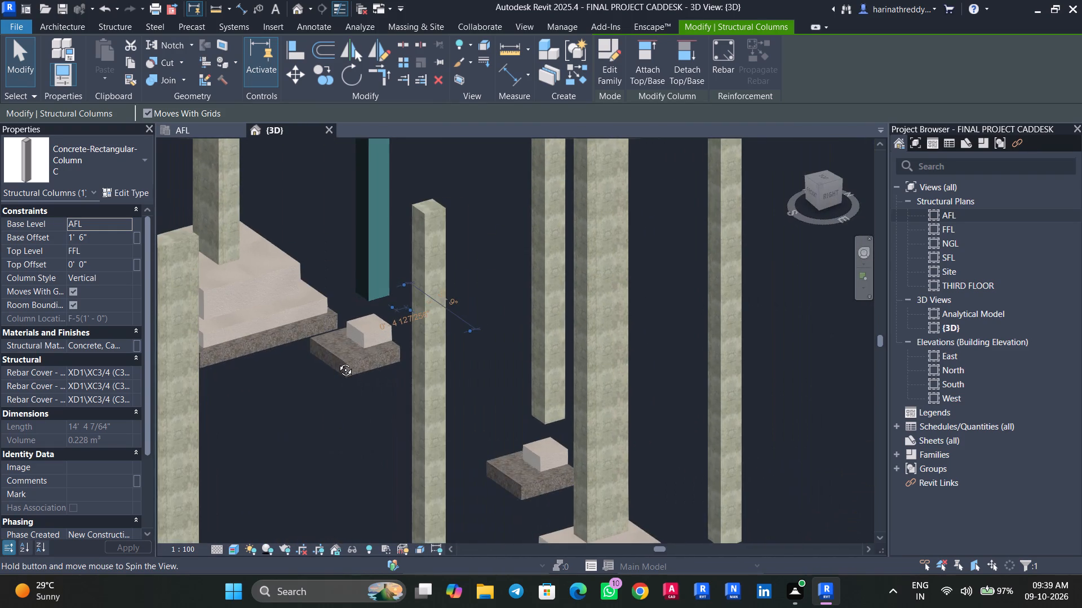
{"action": "middle_click_drag", "start_coordinate": [337, 361], "coordinate": [631, 356], "text": "shift"}
{"action": "key", "text": "Escape"}
{"action": "key", "text": "Escape"}
{"action": "left_click", "coordinate": [400, 363]}
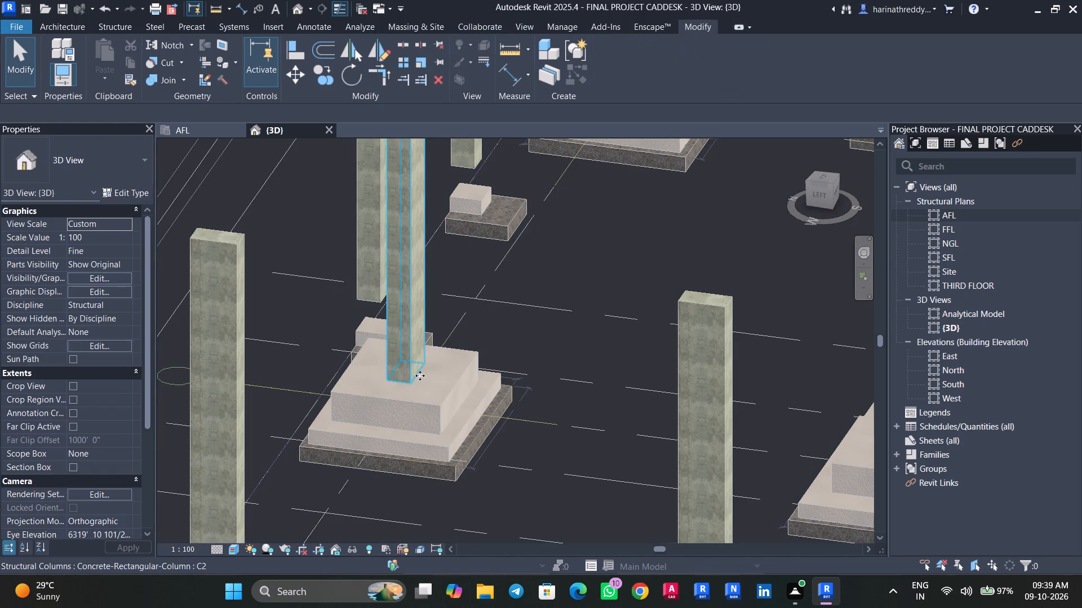
{"action": "middle_click_drag", "start_coordinate": [478, 397], "coordinate": [597, 177]}
{"action": "middle_click_drag", "start_coordinate": [480, 351], "coordinate": [526, 238]}
Inspect the C1 and C2 columns along grid 1 and the front row to see how their bases meet the stepped footings.
{"action": "key", "text": "Escape"}
{"action": "left_click", "coordinate": [366, 309]}
{"action": "middle_click_drag", "start_coordinate": [572, 341], "coordinate": [191, 341]}
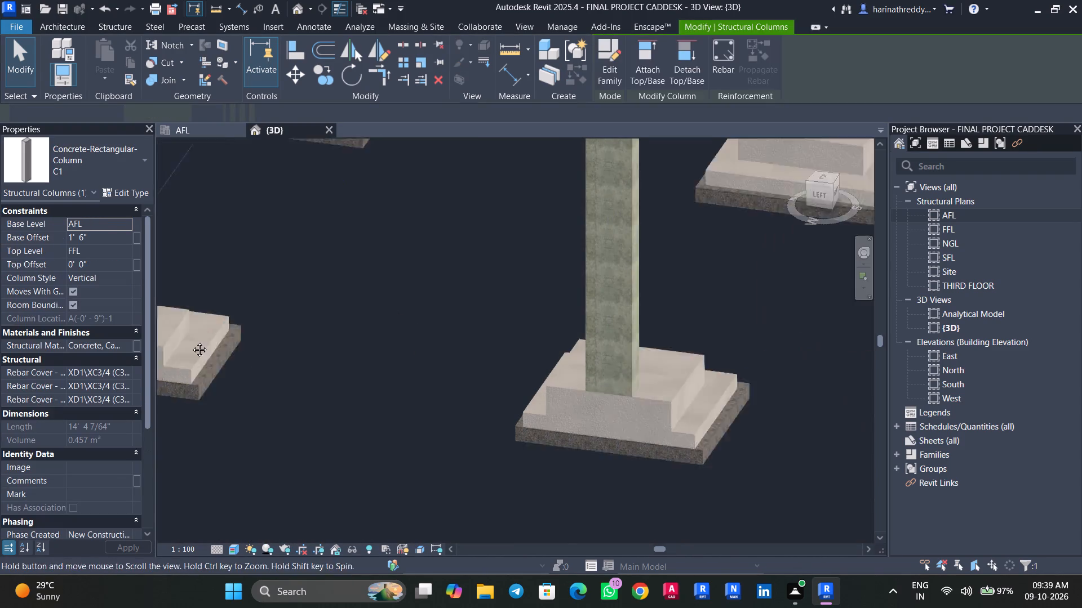
{"action": "middle_click_drag", "start_coordinate": [191, 341], "coordinate": [170, 342]}
{"action": "key", "text": "Escape"}
{"action": "left_click", "coordinate": [469, 347]}
{"action": "middle_click_drag", "start_coordinate": [607, 337], "coordinate": [181, 319]}
{"action": "key", "text": "Escape"}
{"action": "left_click", "coordinate": [522, 363]}
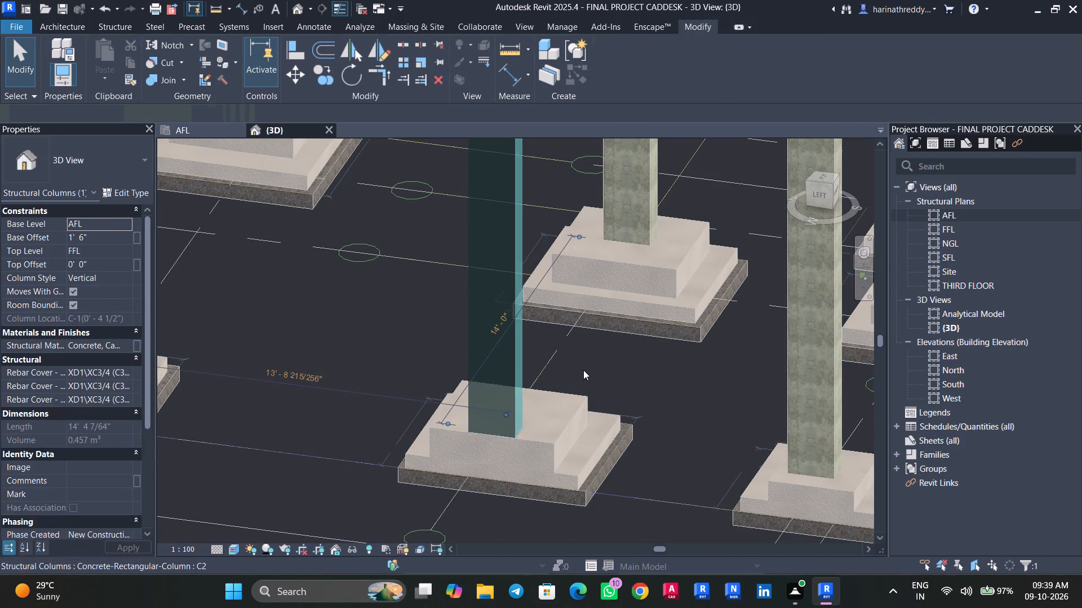
{"action": "middle_click_drag", "start_coordinate": [547, 383], "coordinate": [317, 403]}
{"action": "key", "text": "Escape"}
{"action": "left_click", "coordinate": [403, 211]}
{"action": "key", "text": "Escape"}
{"action": "left_click", "coordinate": [587, 430]}
{"action": "middle_click_drag", "start_coordinate": [632, 436], "coordinate": [354, 450]}
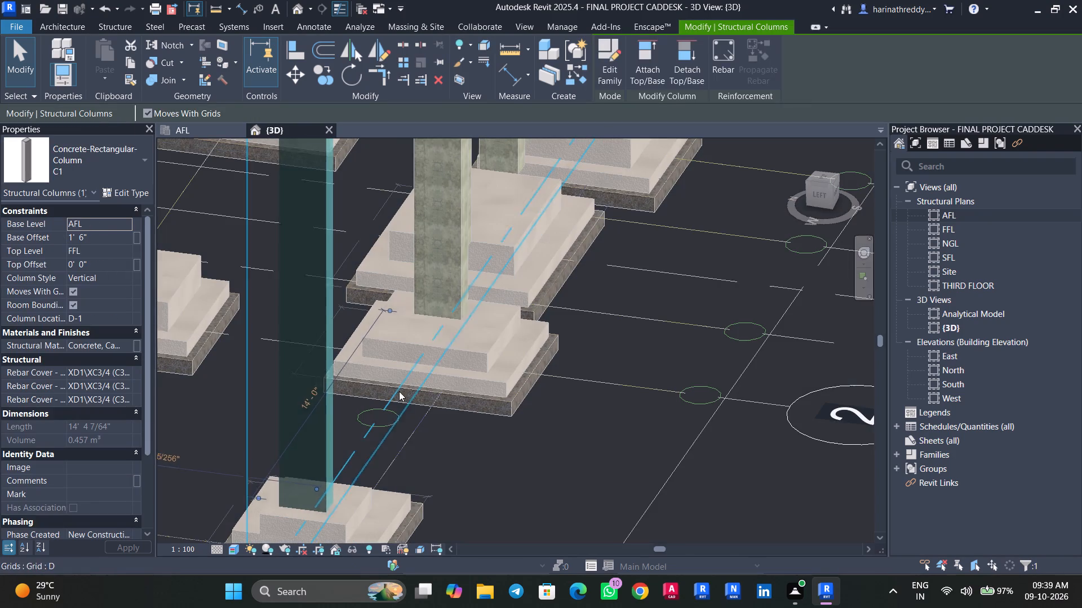
{"action": "key", "text": "Escape"}
{"action": "left_click", "coordinate": [418, 286]}
{"action": "middle_click_drag", "start_coordinate": [628, 402], "coordinate": [455, 391], "text": "shift"}
{"action": "key", "text": "Escape"}
{"action": "key", "text": "Escape"}
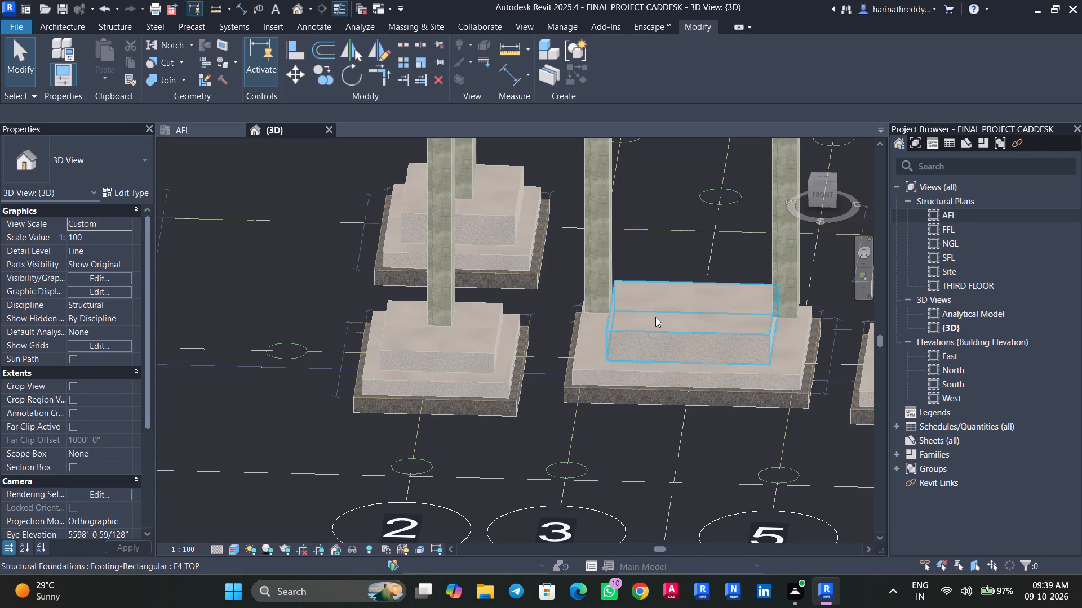
Open the AFL plan and examine the P4 combined footing between grids 3 and 5 along with the plan's view range.
{"action": "scroll", "coordinate": [646, 332], "scroll_direction": "up", "scroll_amount": 5}
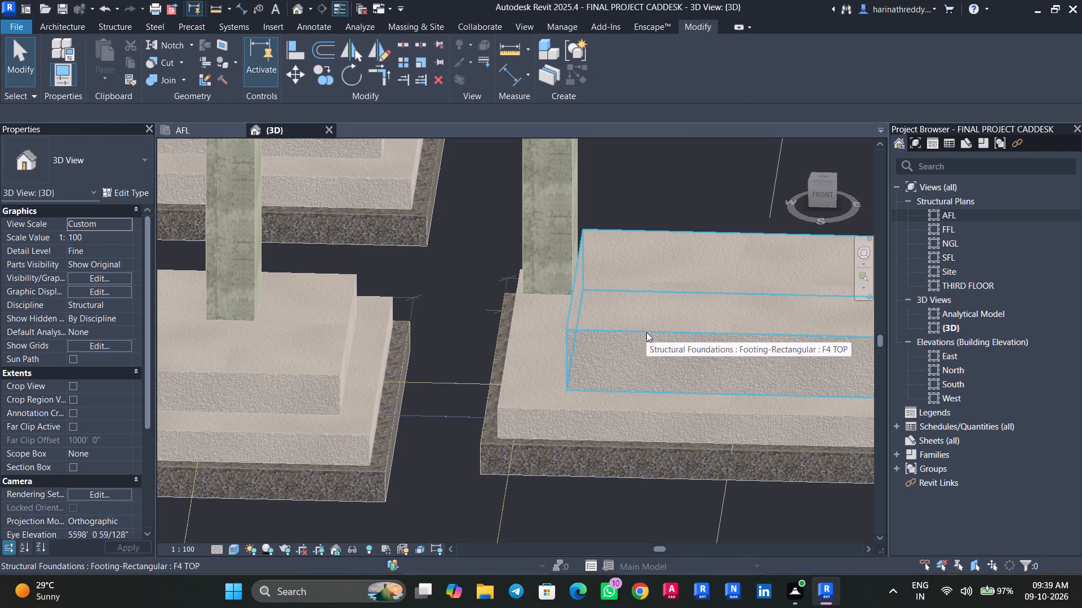
{"action": "left_click", "coordinate": [202, 134]}
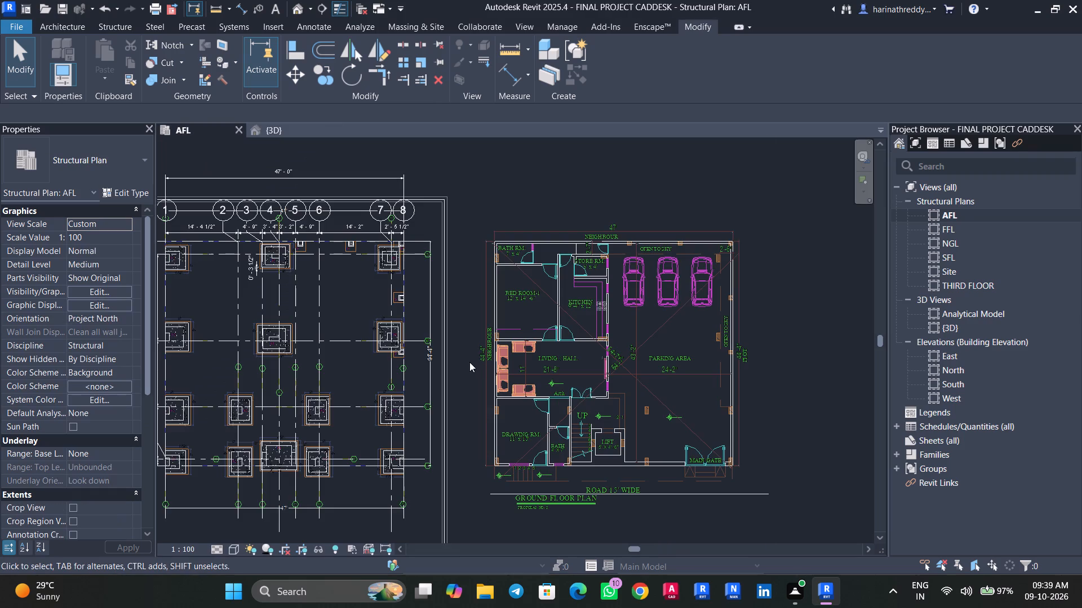
{"action": "middle_click_drag", "start_coordinate": [417, 393], "coordinate": [727, 340]}
{"action": "scroll", "coordinate": [574, 436], "scroll_direction": "up", "scroll_amount": 1}
{"action": "scroll", "coordinate": [574, 436], "scroll_direction": "down", "scroll_amount": 1}
{"action": "scroll", "coordinate": [574, 435], "scroll_direction": "up", "scroll_amount": 2}
{"action": "scroll", "coordinate": [583, 428], "scroll_direction": "down", "scroll_amount": 1}
{"action": "scroll", "coordinate": [583, 428], "scroll_direction": "up", "scroll_amount": 5}
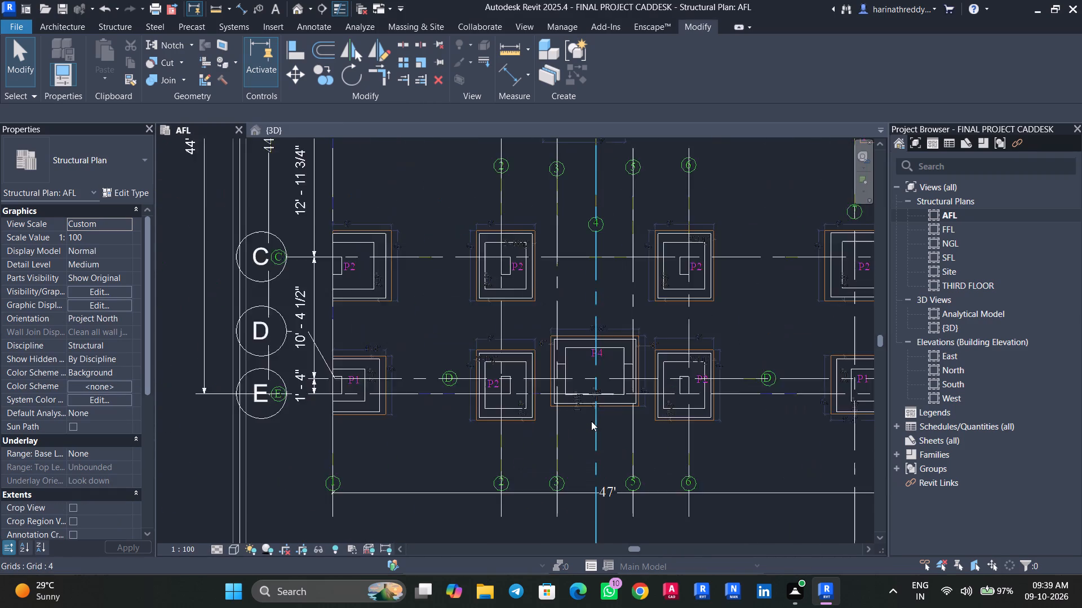
{"action": "scroll", "coordinate": [591, 421], "scroll_direction": "up", "scroll_amount": 7}
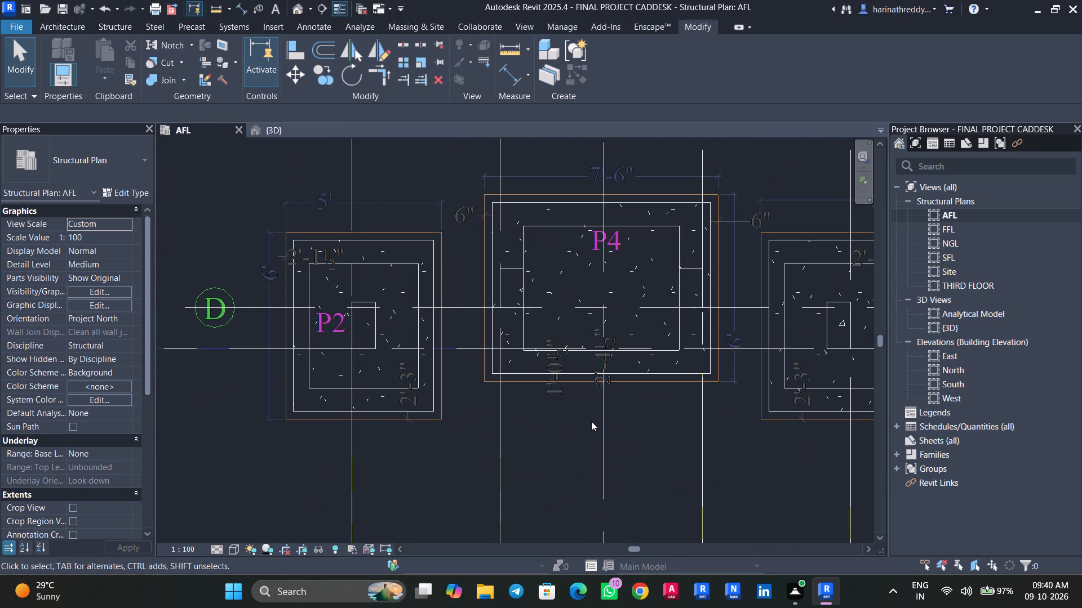
{"action": "type", "text": "VR"}
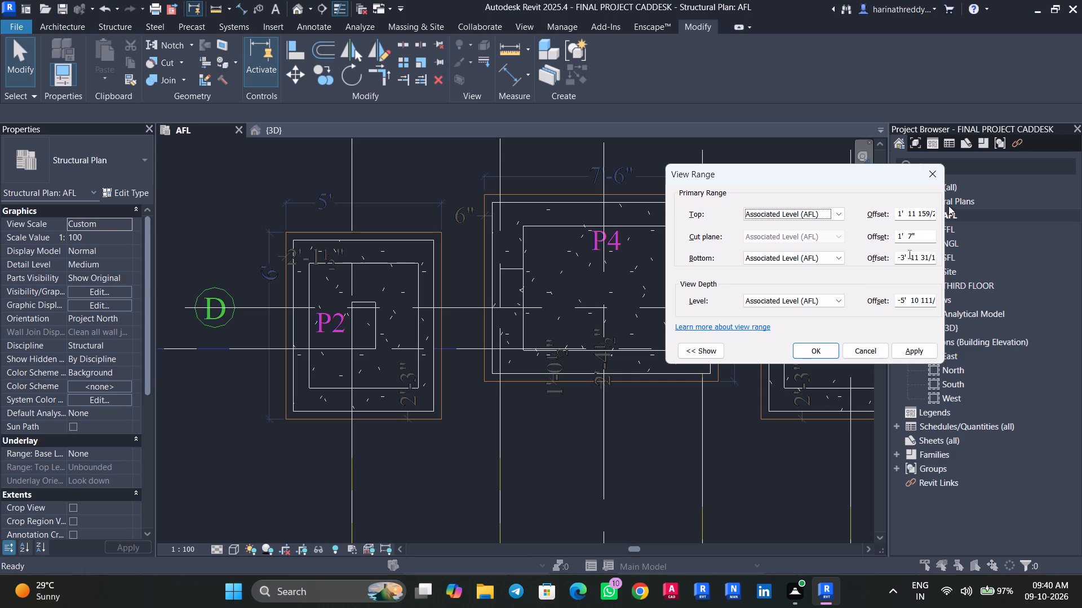
{"action": "left_click", "coordinate": [942, 179]}
{"action": "scroll", "coordinate": [531, 323], "scroll_direction": "down", "scroll_amount": 1}
{"action": "scroll", "coordinate": [531, 321], "scroll_direction": "up", "scroll_amount": 3}
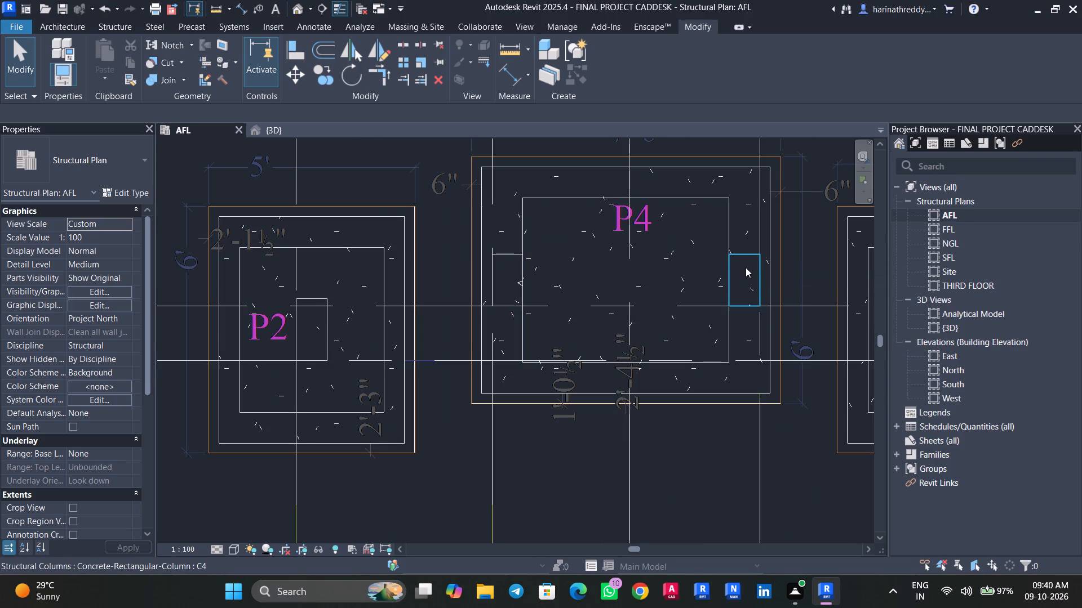
Temporarily hide the P4 stepped footing and its grid 5 column to compare with the CAD pit plan, and reset the hiding.
{"action": "left_click", "coordinate": [710, 306]}
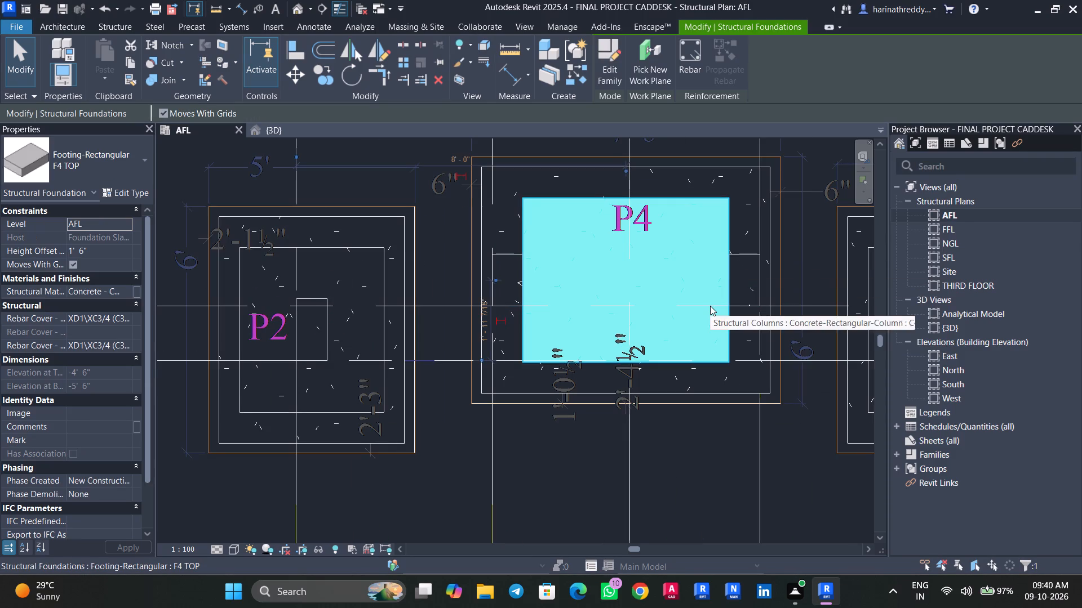
{"action": "key", "text": "space"}
{"action": "key", "text": "space"}
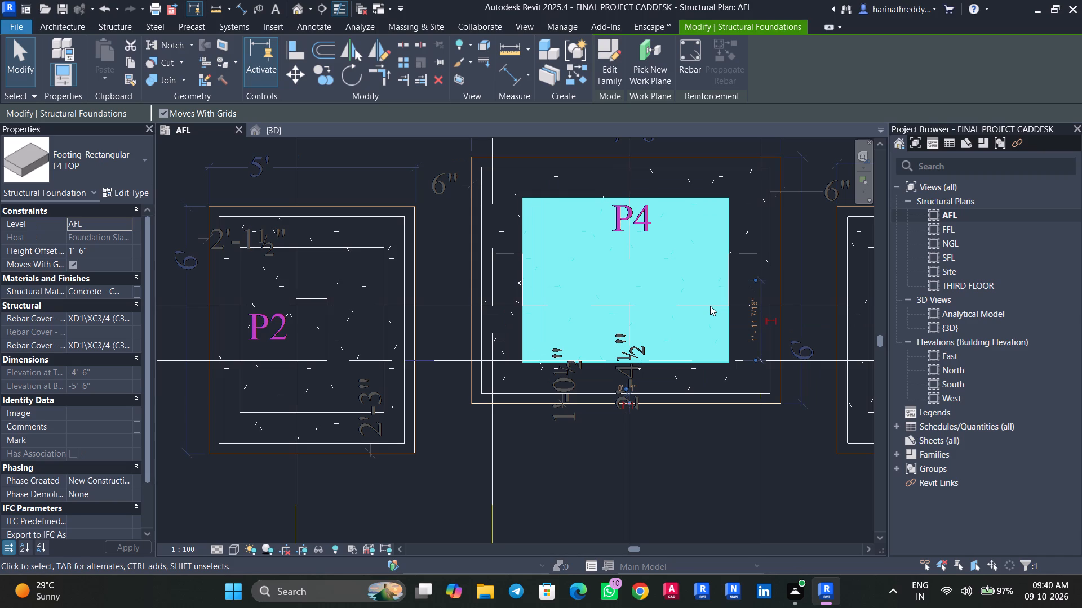
{"action": "type", "text": "HH"}
{"action": "left_click", "coordinate": [699, 276]}
{"action": "type", "text": "HH"}
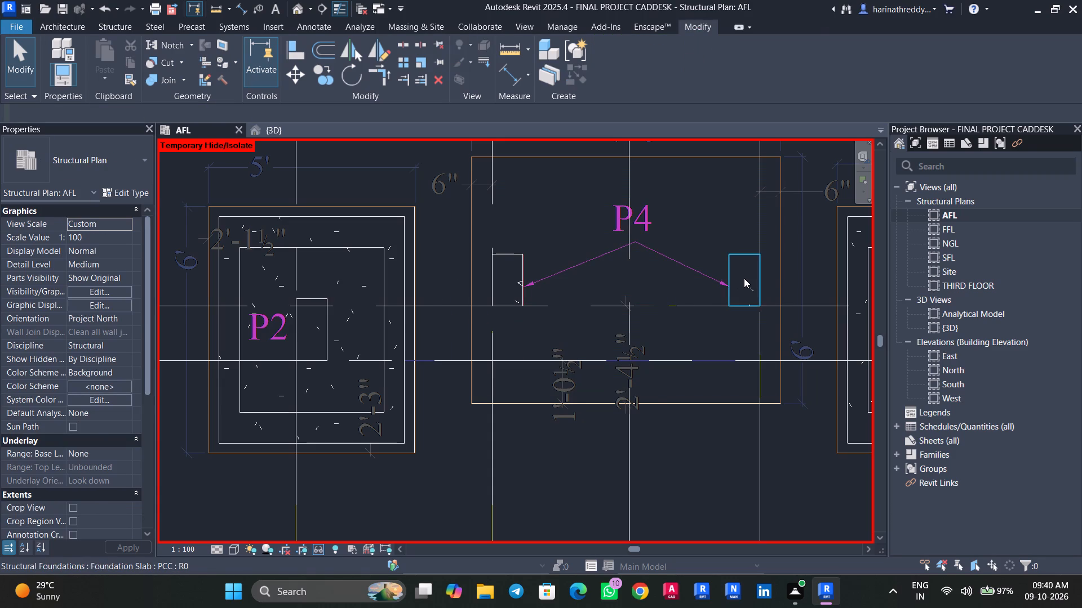
{"action": "left_click", "coordinate": [744, 278]}
{"action": "type", "text": "HH"}
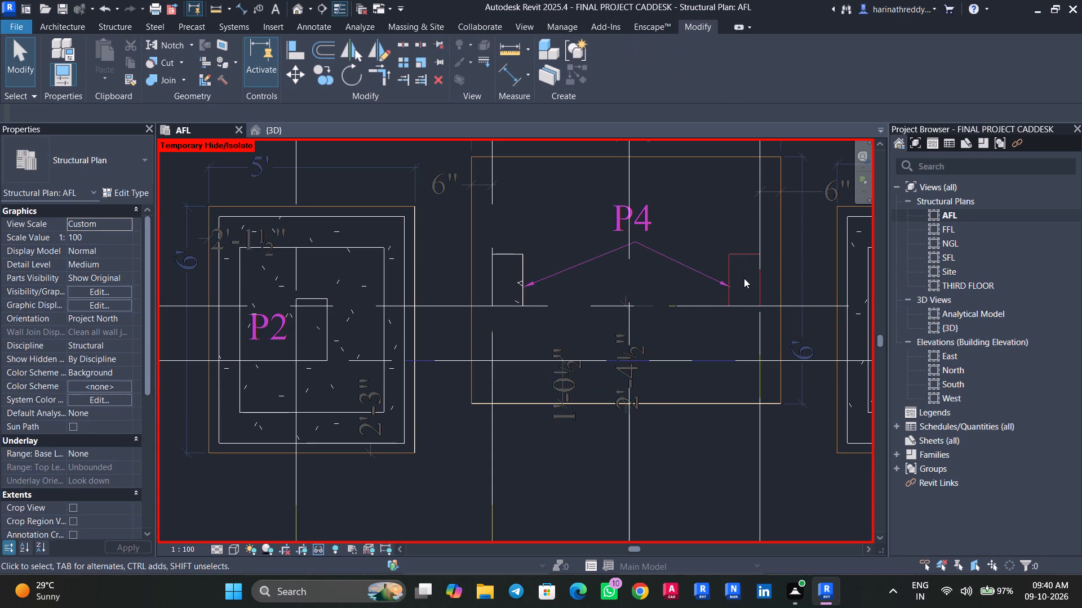
{"action": "type", "text": "HR"}
{"action": "key", "text": "Escape"}
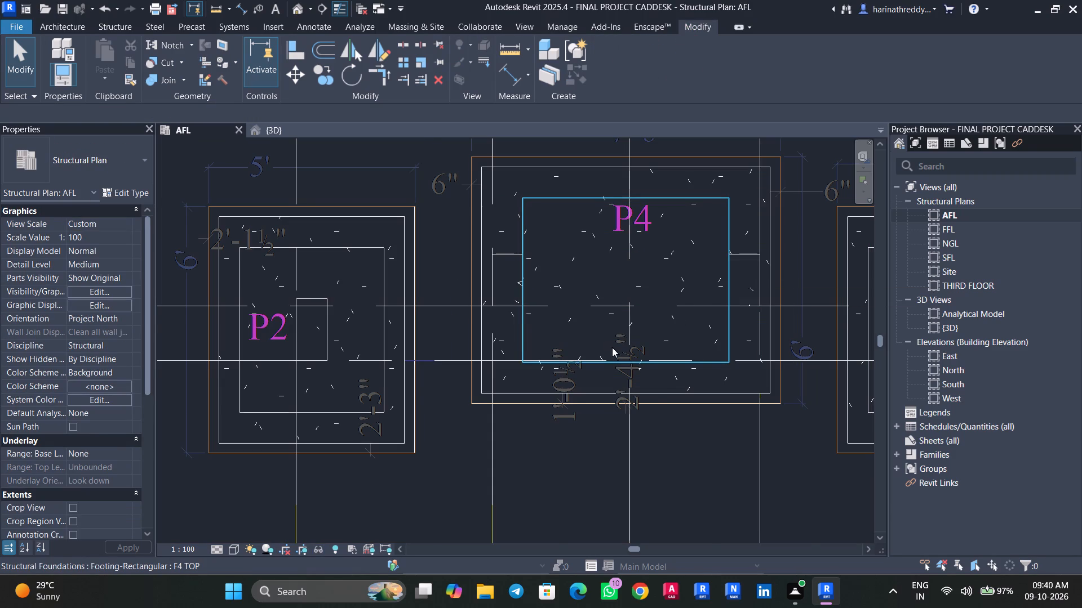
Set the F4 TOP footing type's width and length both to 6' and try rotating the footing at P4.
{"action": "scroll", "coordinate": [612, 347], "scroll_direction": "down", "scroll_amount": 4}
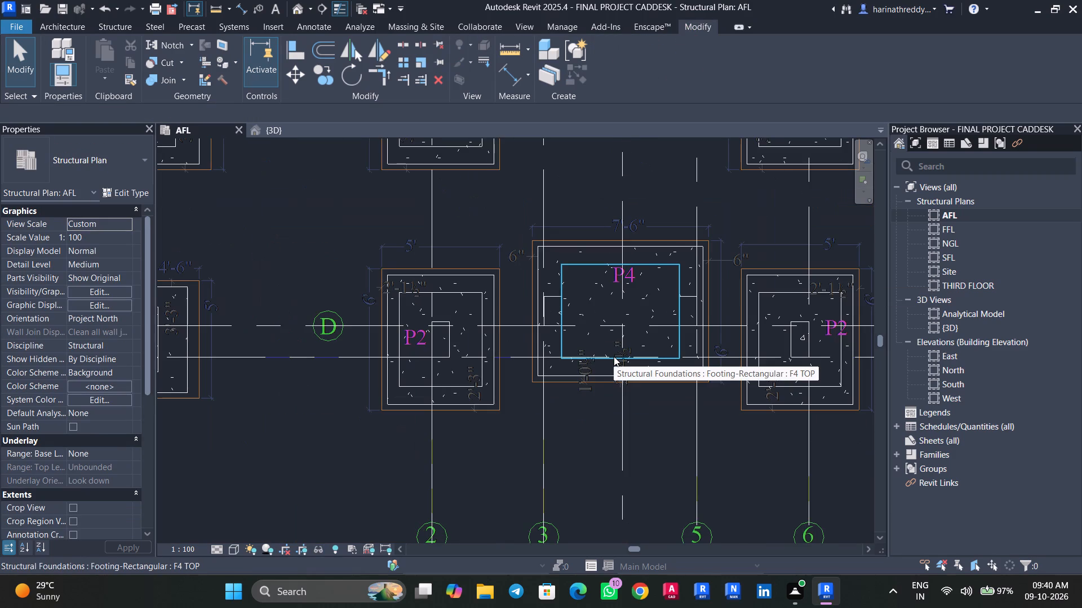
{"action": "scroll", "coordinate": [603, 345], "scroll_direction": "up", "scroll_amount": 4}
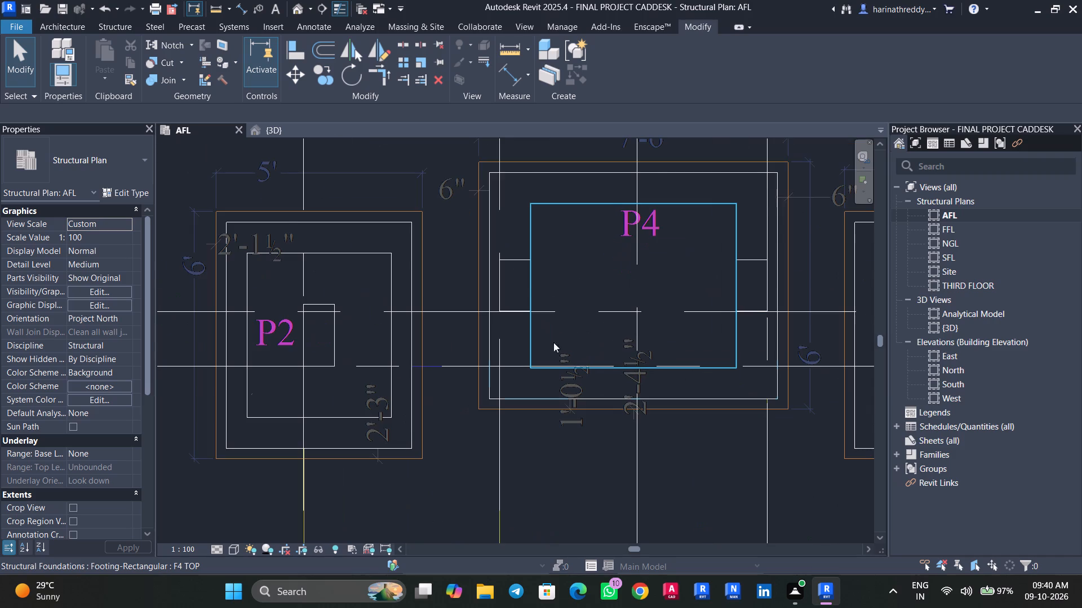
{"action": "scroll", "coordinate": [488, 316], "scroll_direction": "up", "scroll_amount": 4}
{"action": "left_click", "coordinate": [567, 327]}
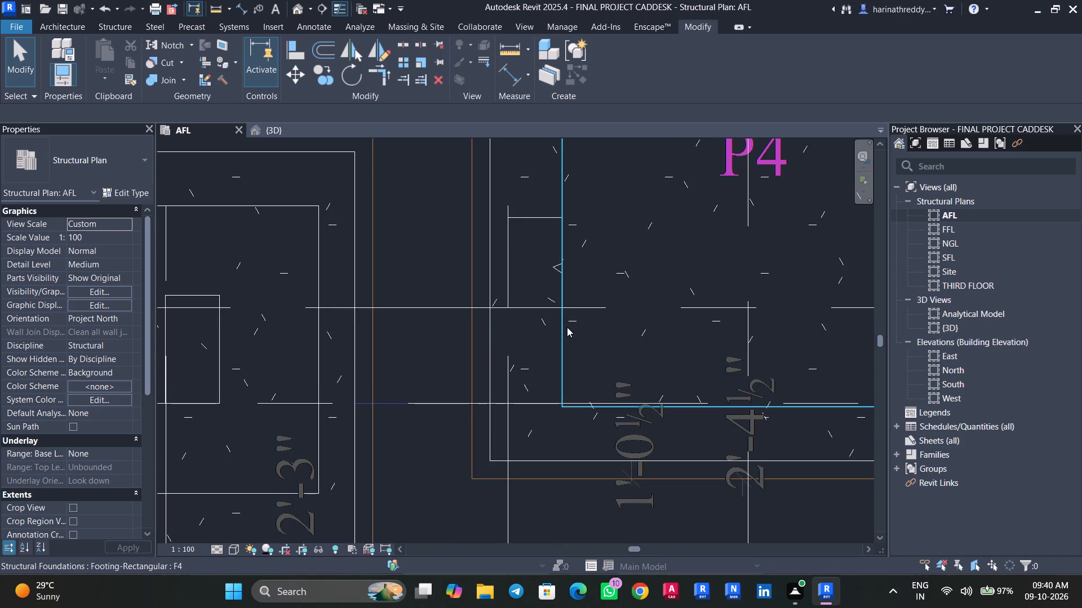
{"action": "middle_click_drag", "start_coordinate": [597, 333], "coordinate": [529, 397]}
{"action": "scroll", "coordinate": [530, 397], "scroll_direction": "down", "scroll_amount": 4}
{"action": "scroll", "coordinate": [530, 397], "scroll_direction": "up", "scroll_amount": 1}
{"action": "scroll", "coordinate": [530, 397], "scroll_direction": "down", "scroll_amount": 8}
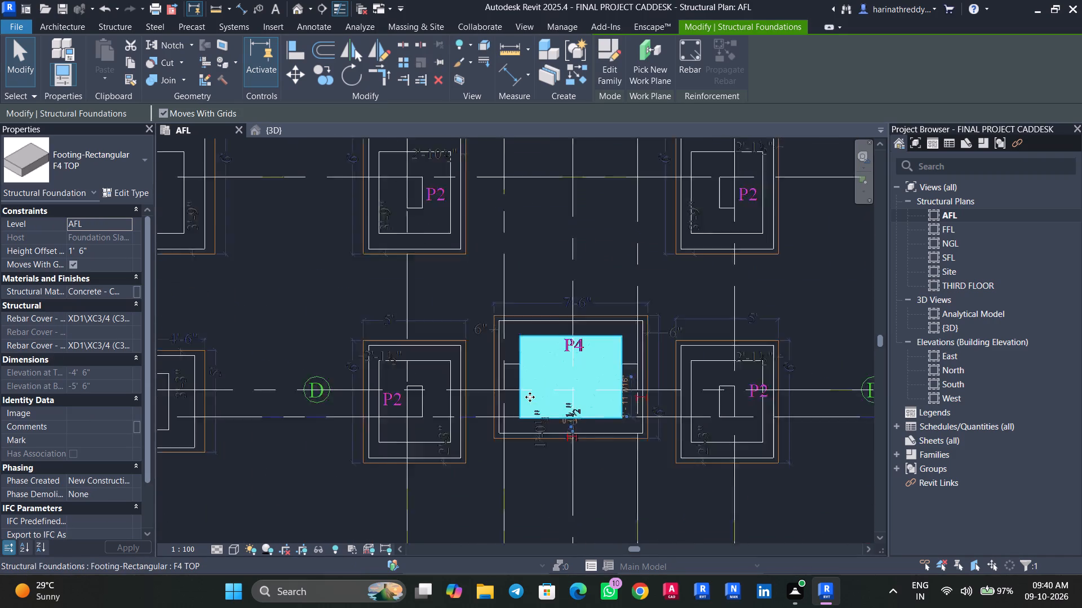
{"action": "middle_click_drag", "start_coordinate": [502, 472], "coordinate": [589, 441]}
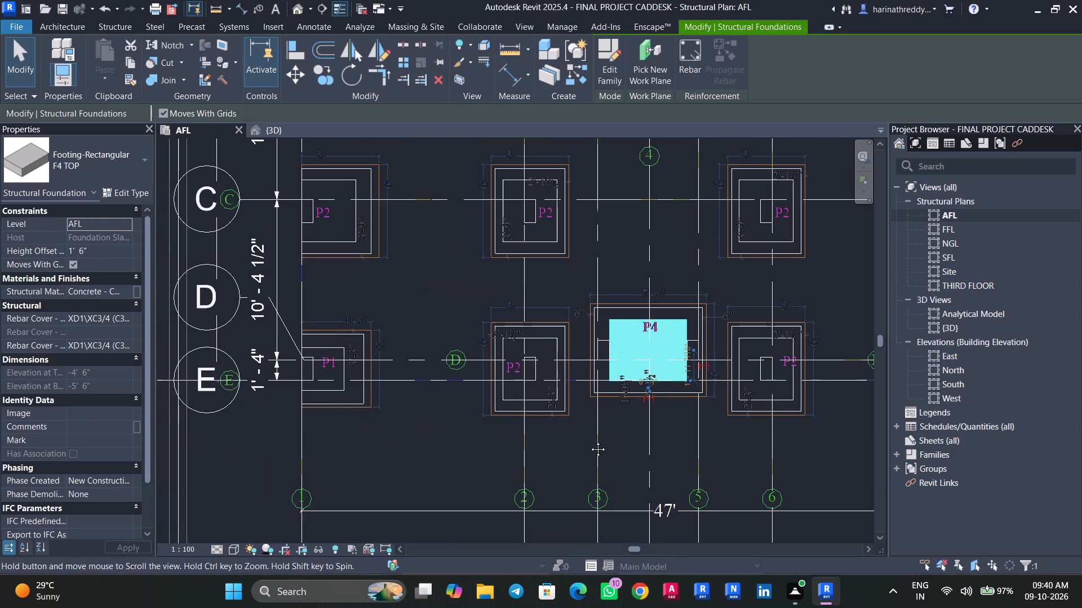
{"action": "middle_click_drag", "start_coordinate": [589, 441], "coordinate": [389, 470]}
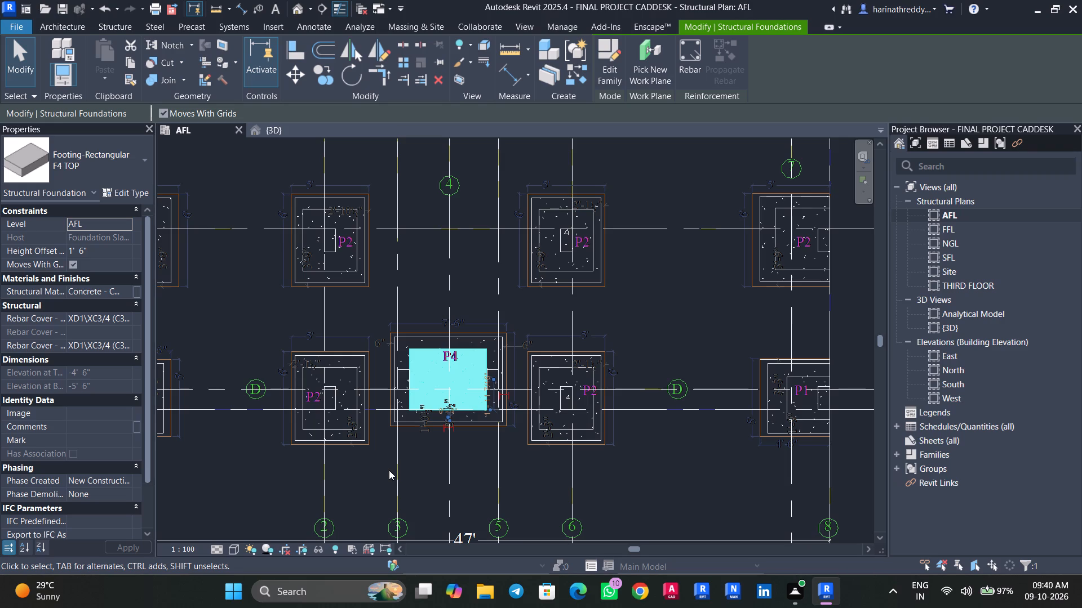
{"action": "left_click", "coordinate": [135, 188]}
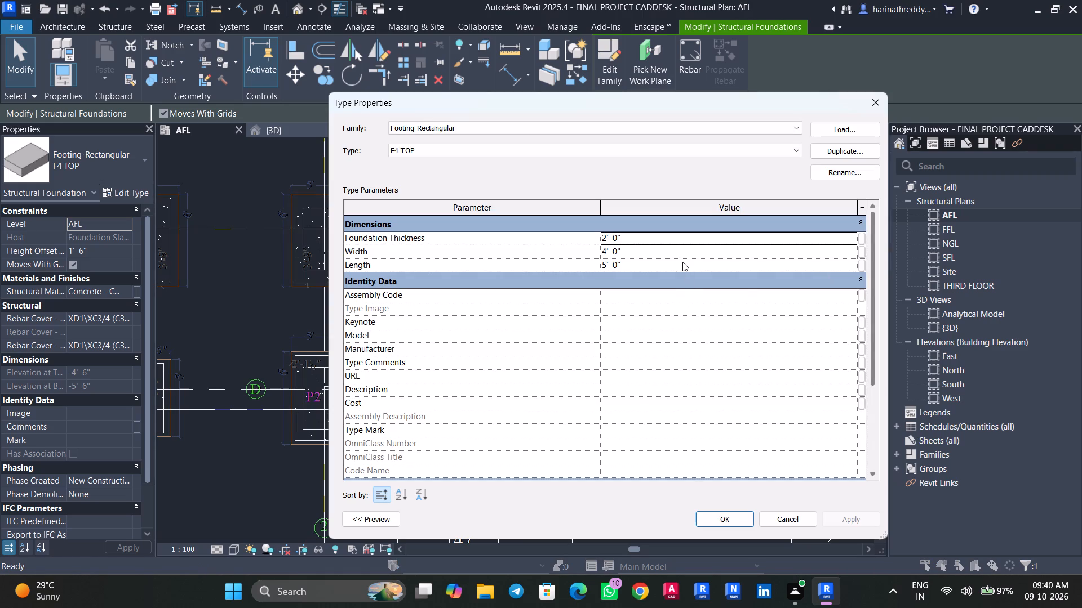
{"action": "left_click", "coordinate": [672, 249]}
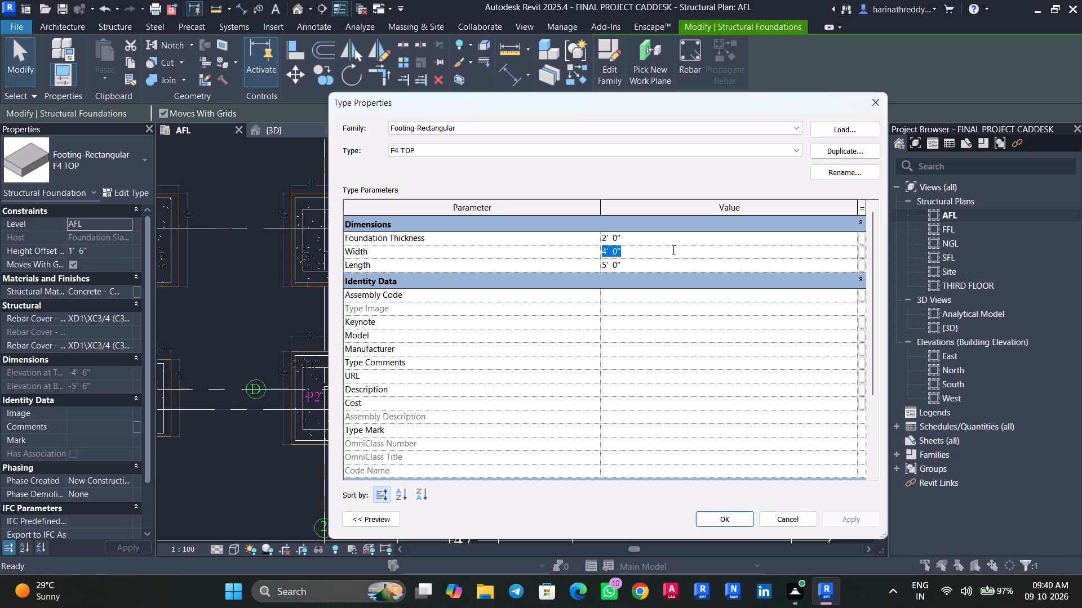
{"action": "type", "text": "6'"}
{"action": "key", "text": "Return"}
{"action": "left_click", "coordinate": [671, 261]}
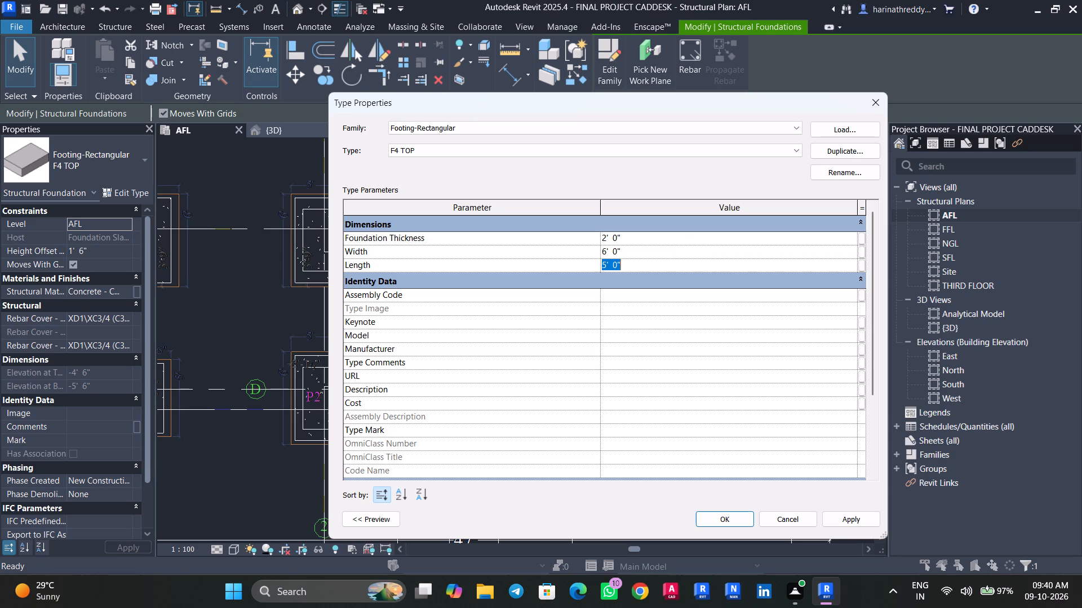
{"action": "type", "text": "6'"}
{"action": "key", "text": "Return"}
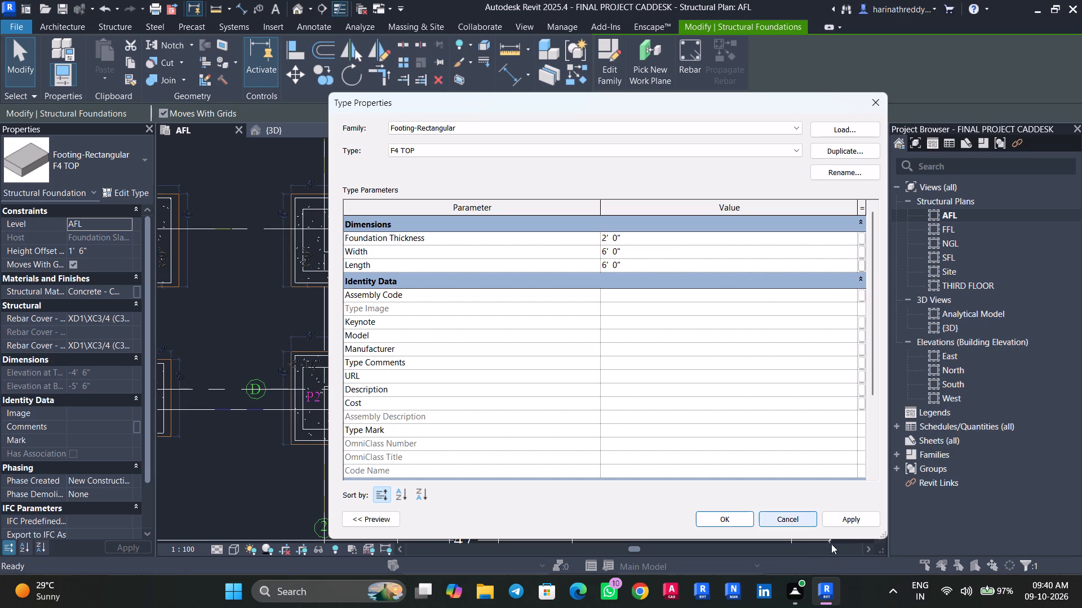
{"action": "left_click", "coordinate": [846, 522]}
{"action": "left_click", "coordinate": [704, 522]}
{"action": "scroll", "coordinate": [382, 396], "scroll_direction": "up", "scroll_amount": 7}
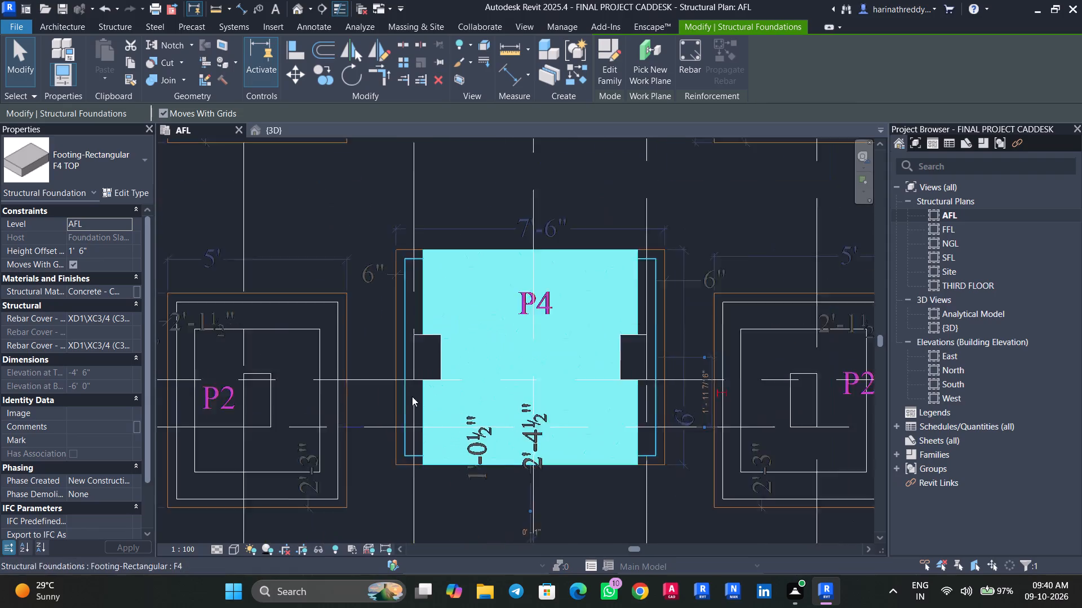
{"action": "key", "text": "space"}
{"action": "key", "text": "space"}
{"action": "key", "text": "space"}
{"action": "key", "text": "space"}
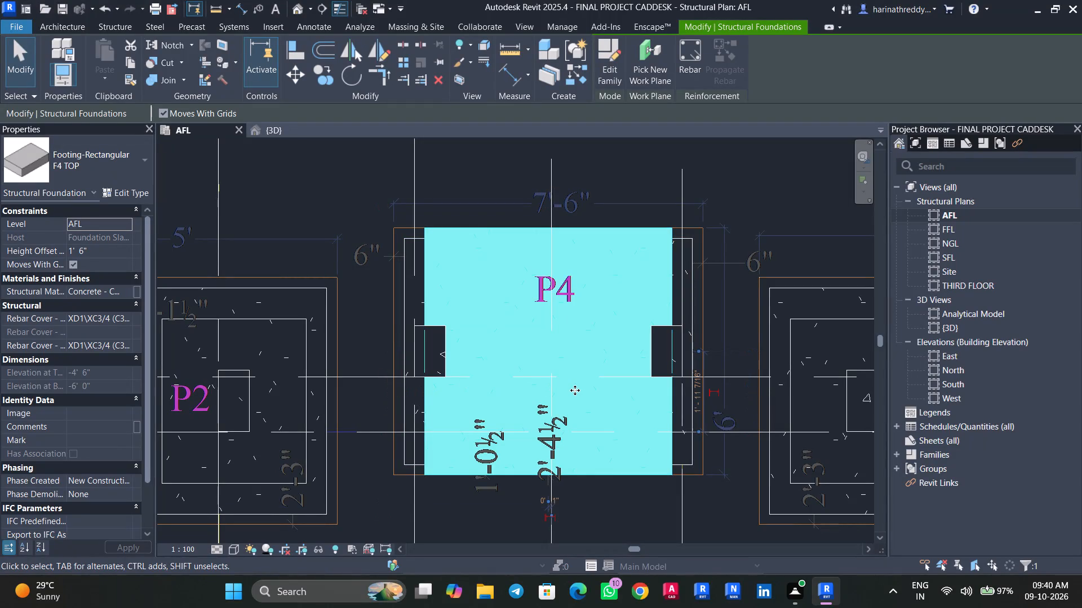
Set the F4 TOP footing type's width to 5' and rotate the footing so its longer side spans between the two columns.
{"action": "left_click", "coordinate": [134, 191]}
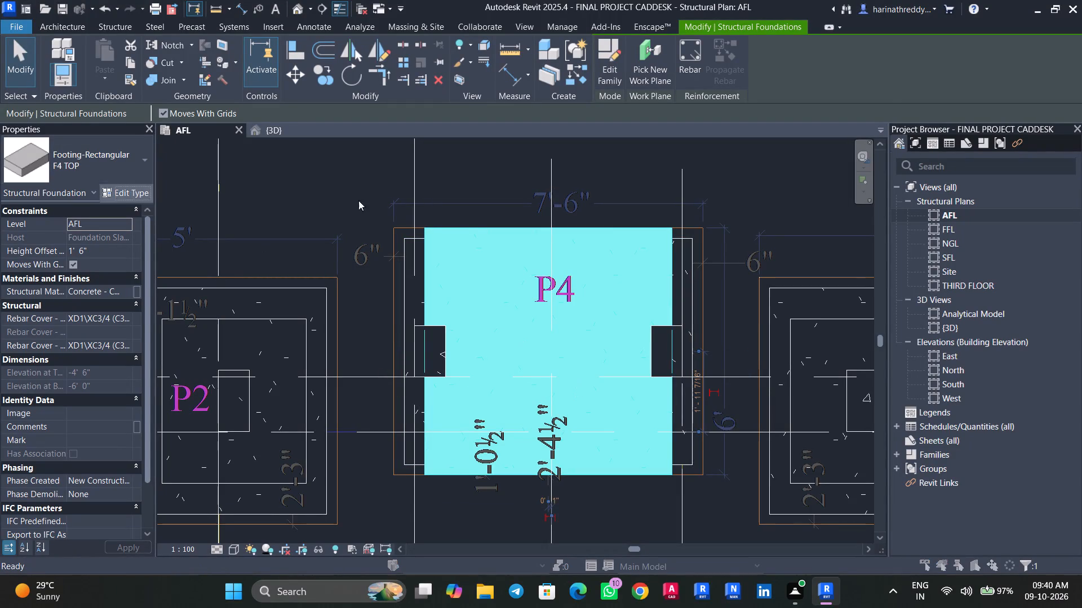
{"action": "left_click", "coordinate": [638, 248]}
{"action": "type", "text": "5'"}
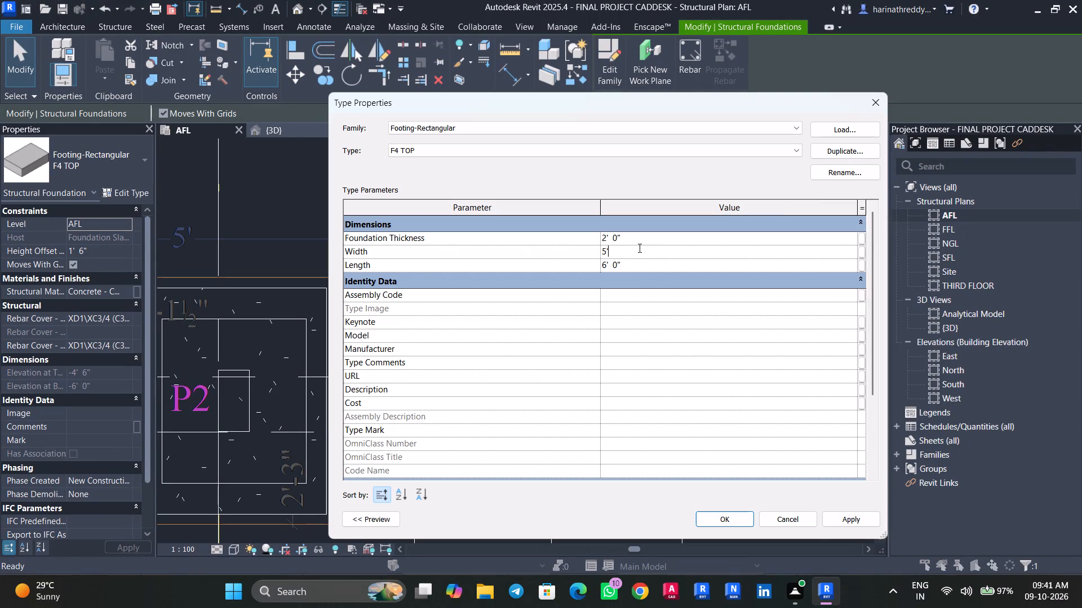
{"action": "key", "text": "Return"}
{"action": "left_click", "coordinate": [845, 526]}
{"action": "left_click", "coordinate": [709, 522]}
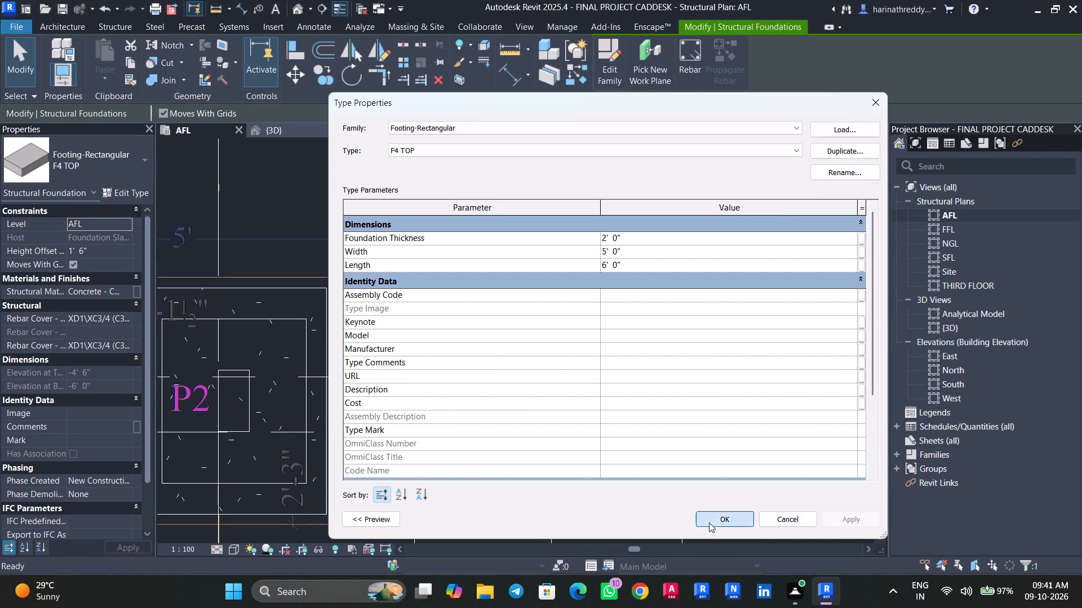
{"action": "key", "text": "space"}
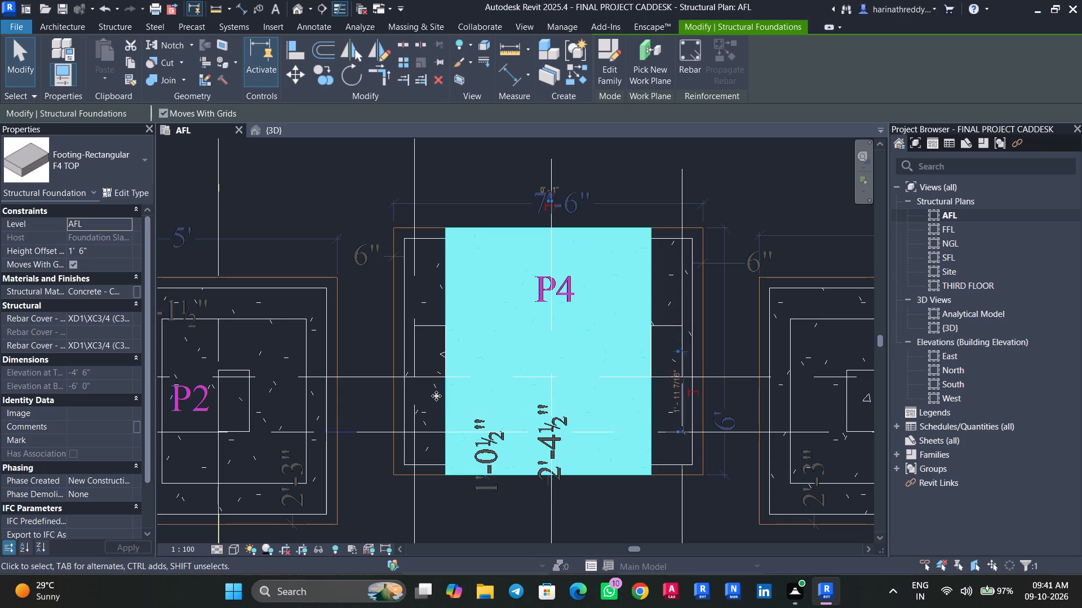
{"action": "key", "text": "space"}
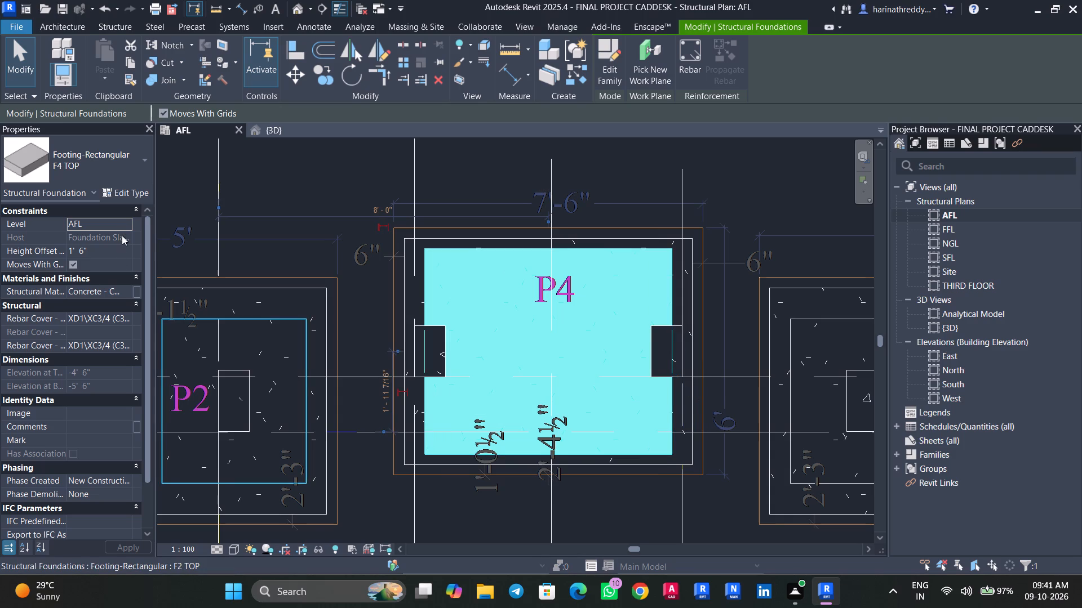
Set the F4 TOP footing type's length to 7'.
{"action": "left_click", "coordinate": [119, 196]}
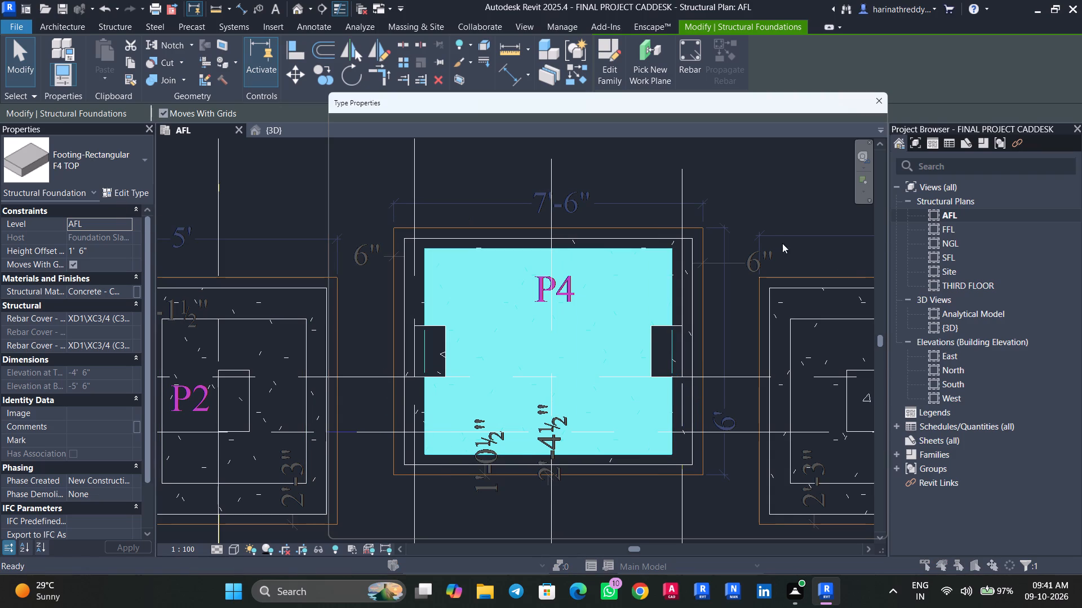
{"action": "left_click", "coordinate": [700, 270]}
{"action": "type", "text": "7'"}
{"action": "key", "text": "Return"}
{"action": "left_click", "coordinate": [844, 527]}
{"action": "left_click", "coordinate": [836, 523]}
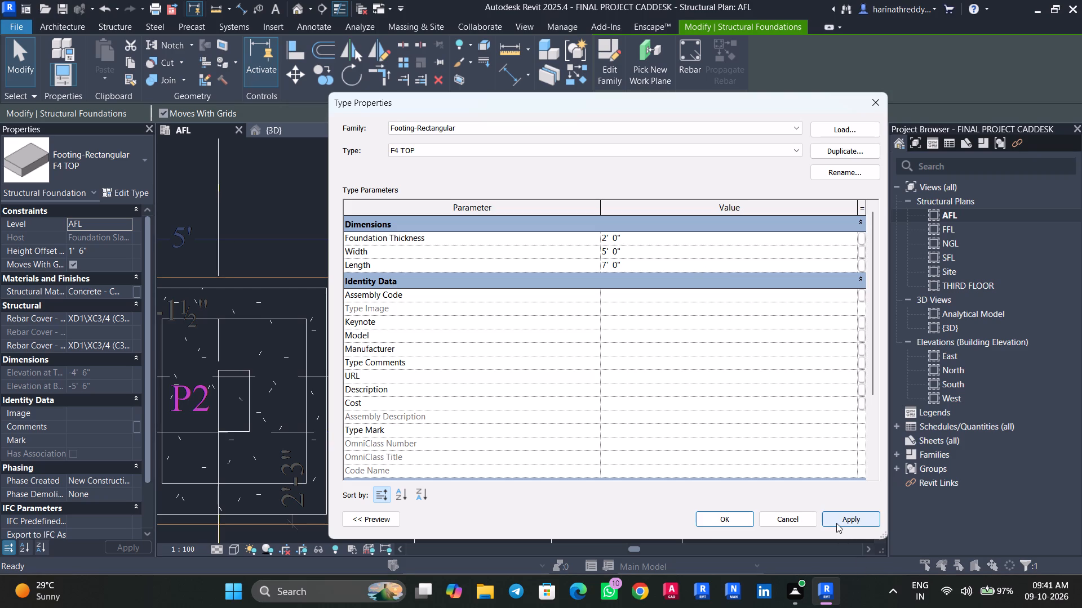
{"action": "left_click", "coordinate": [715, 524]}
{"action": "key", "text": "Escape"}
Set the length of the F4 TOP footing type at P4 to 6.5'.
{"action": "scroll", "coordinate": [421, 283], "scroll_direction": "up", "scroll_amount": 3}
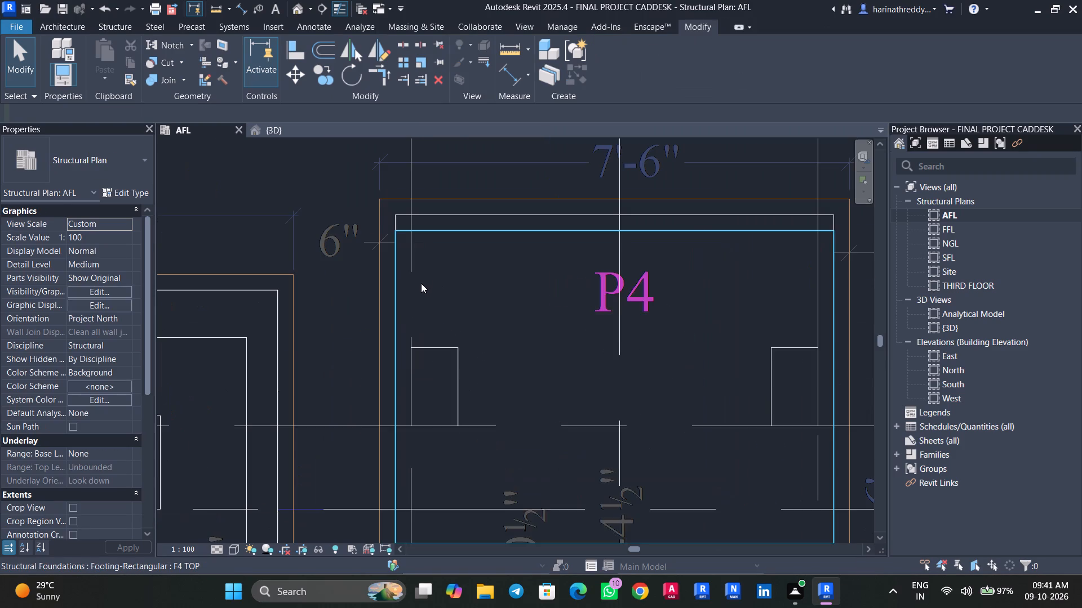
{"action": "left_click", "coordinate": [421, 283]}
{"action": "left_click", "coordinate": [130, 188]}
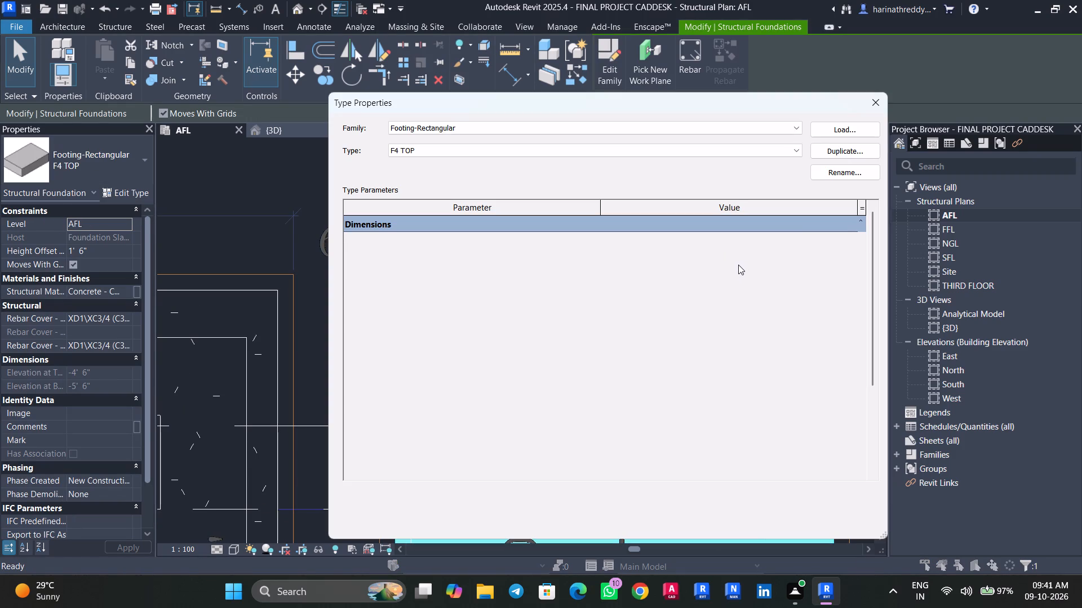
{"action": "left_click", "coordinate": [734, 271]}
{"action": "type", "text": "6."}
{"action": "key", "text": "5"}
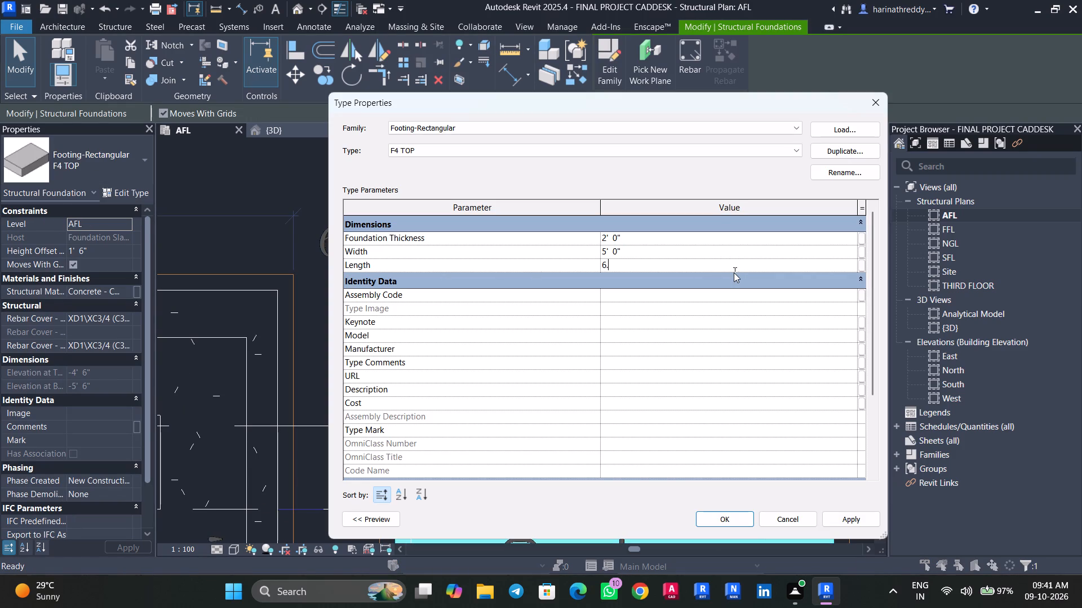
{"action": "key", "text": "apostrophe"}
{"action": "key", "text": "Return"}
{"action": "left_click", "coordinate": [837, 521]}
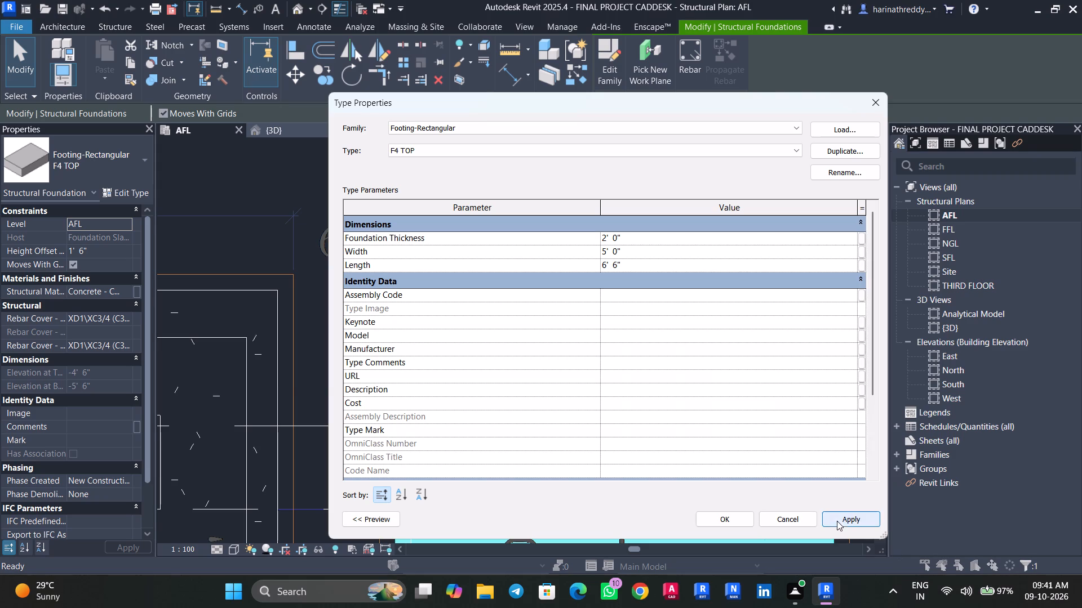
{"action": "left_click", "coordinate": [720, 511]}
{"action": "key", "text": "Escape"}
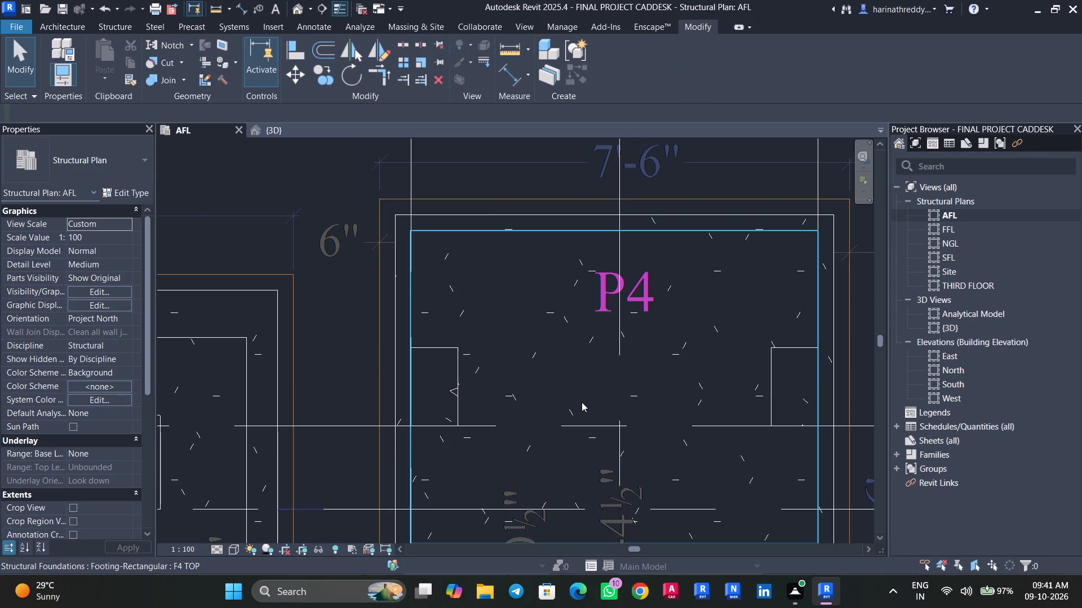
Inspect in the 3D view how the columns sit on the stepped footings, from the combined P4 footing to the neighbouring ones.
{"action": "scroll", "coordinate": [582, 403], "scroll_direction": "down", "scroll_amount": 1}
{"action": "scroll", "coordinate": [582, 403], "scroll_direction": "up", "scroll_amount": 1}
{"action": "middle_click_drag", "start_coordinate": [582, 403], "coordinate": [584, 258]}
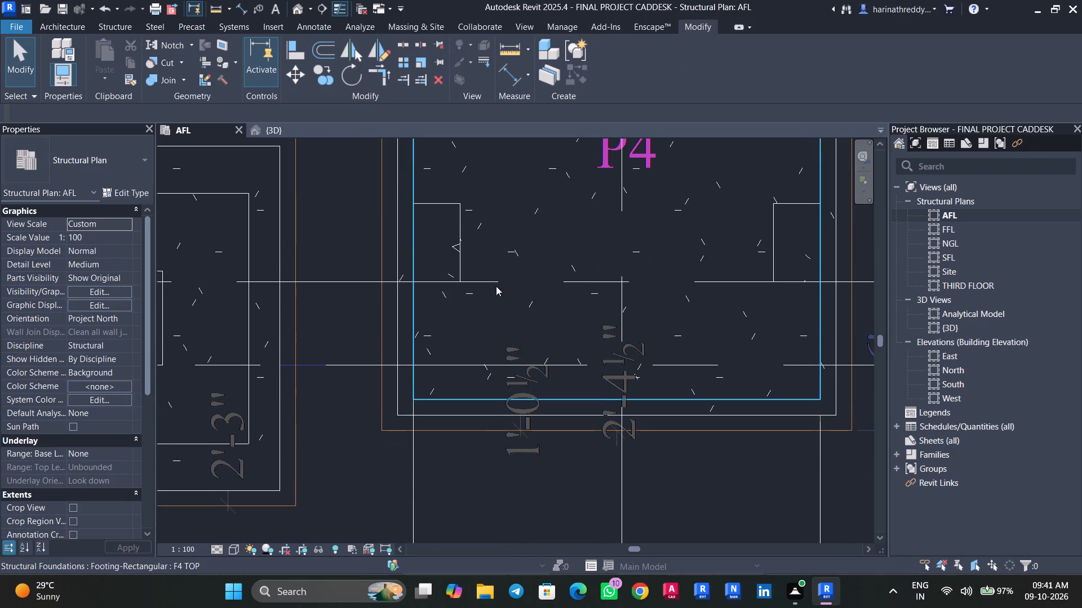
{"action": "left_click", "coordinate": [296, 11]}
{"action": "scroll", "coordinate": [653, 413], "scroll_direction": "down", "scroll_amount": 3}
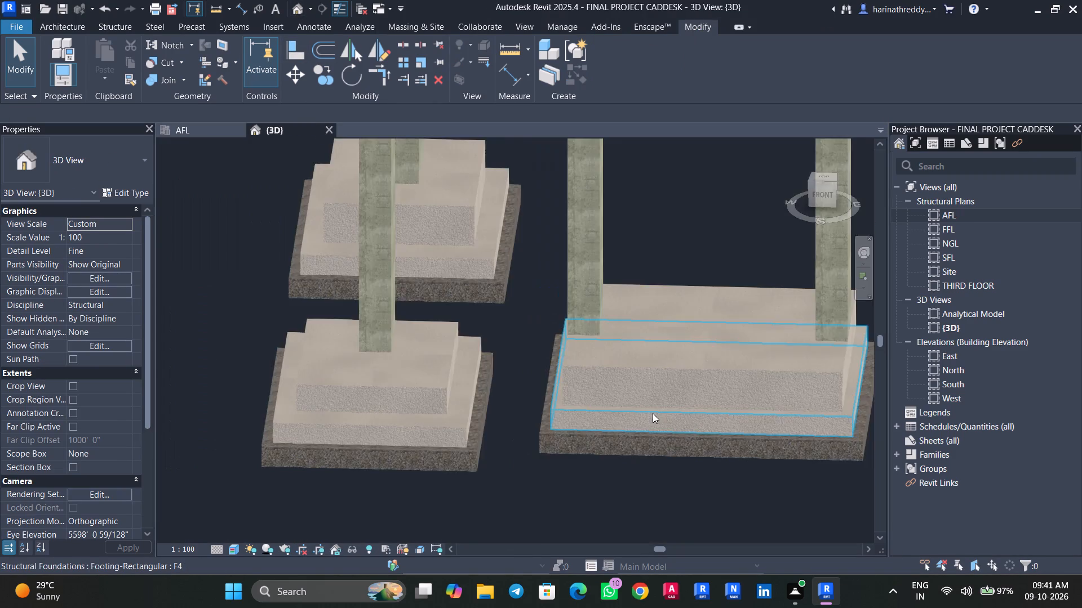
{"action": "scroll", "coordinate": [653, 413], "scroll_direction": "down", "scroll_amount": 5}
{"action": "middle_click_drag", "start_coordinate": [752, 446], "coordinate": [640, 419], "text": "shift"}
{"action": "left_click", "coordinate": [657, 388]}
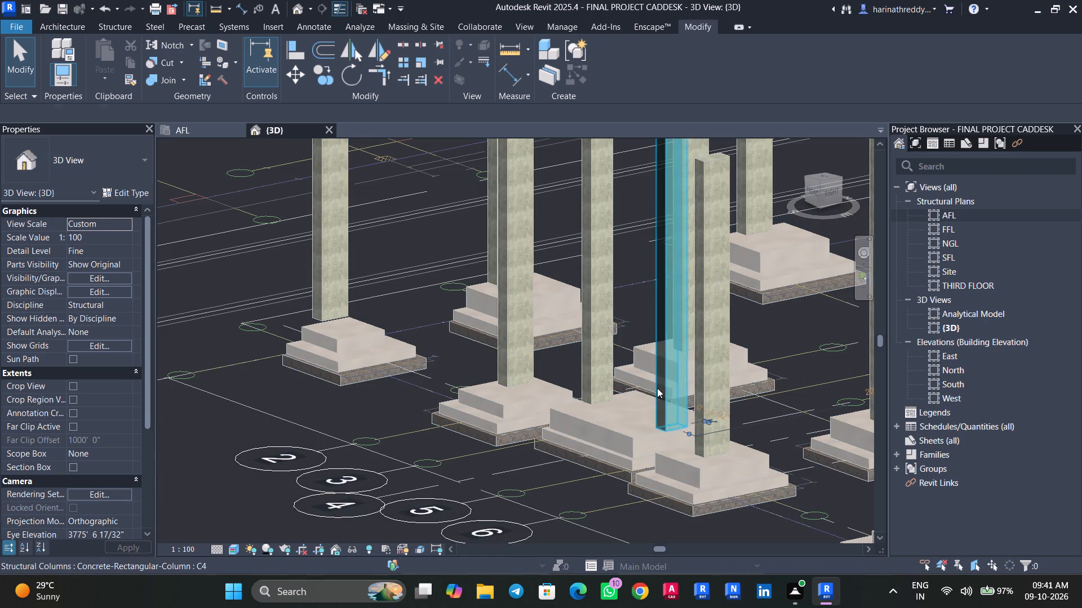
{"action": "key", "text": "Escape"}
{"action": "left_click", "coordinate": [594, 375]}
{"action": "middle_click_drag", "start_coordinate": [549, 494], "coordinate": [330, 467]}
{"action": "key", "text": "Escape"}
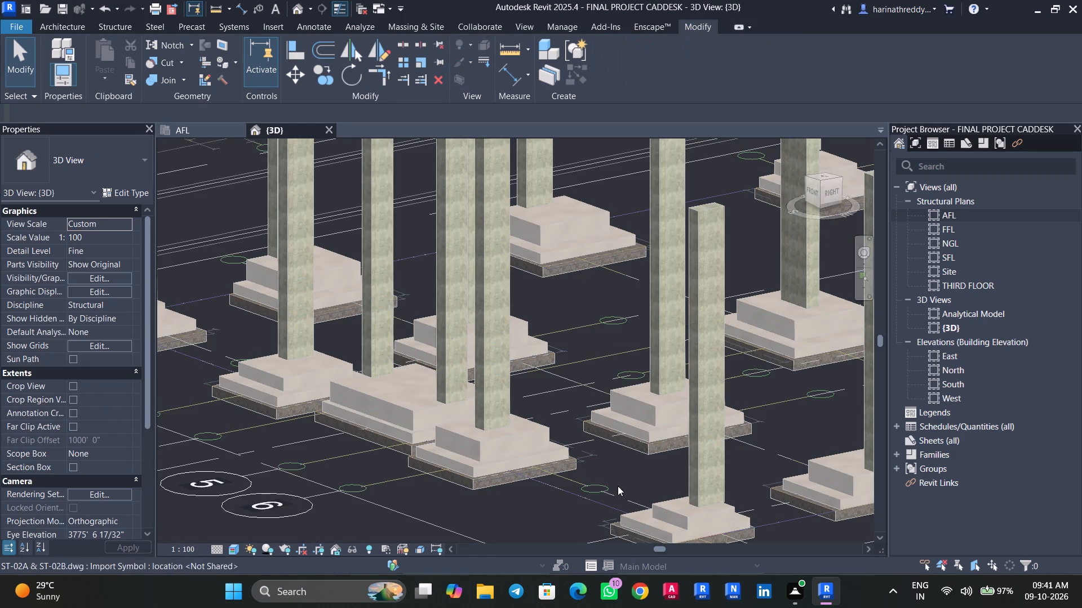
{"action": "left_click", "coordinate": [655, 355]}
{"action": "middle_click_drag", "start_coordinate": [632, 460], "coordinate": [502, 444]}
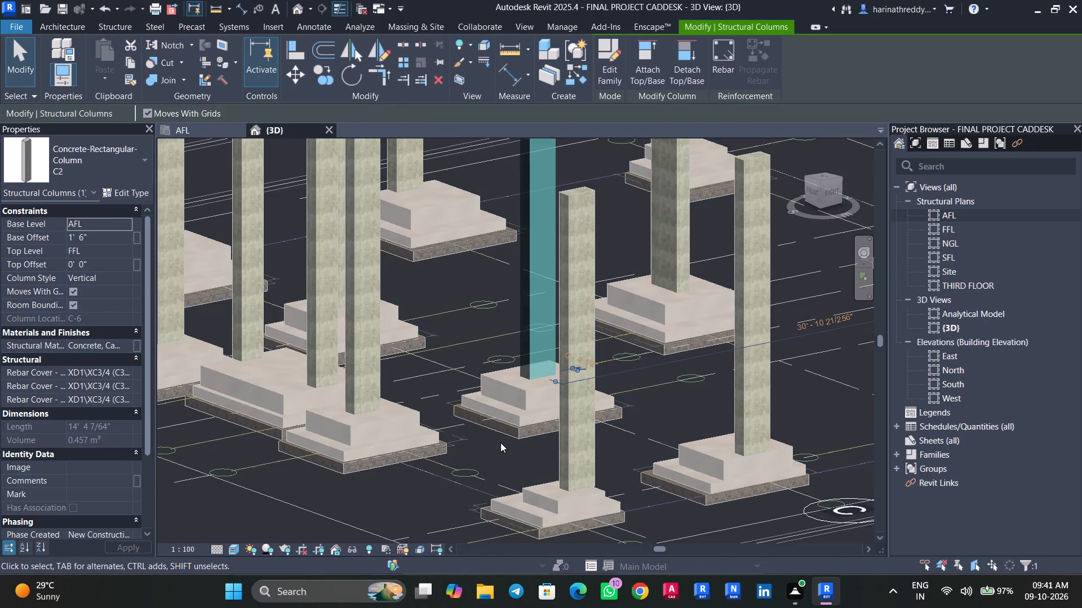
{"action": "key", "text": "Escape"}
{"action": "key", "text": "Escape"}
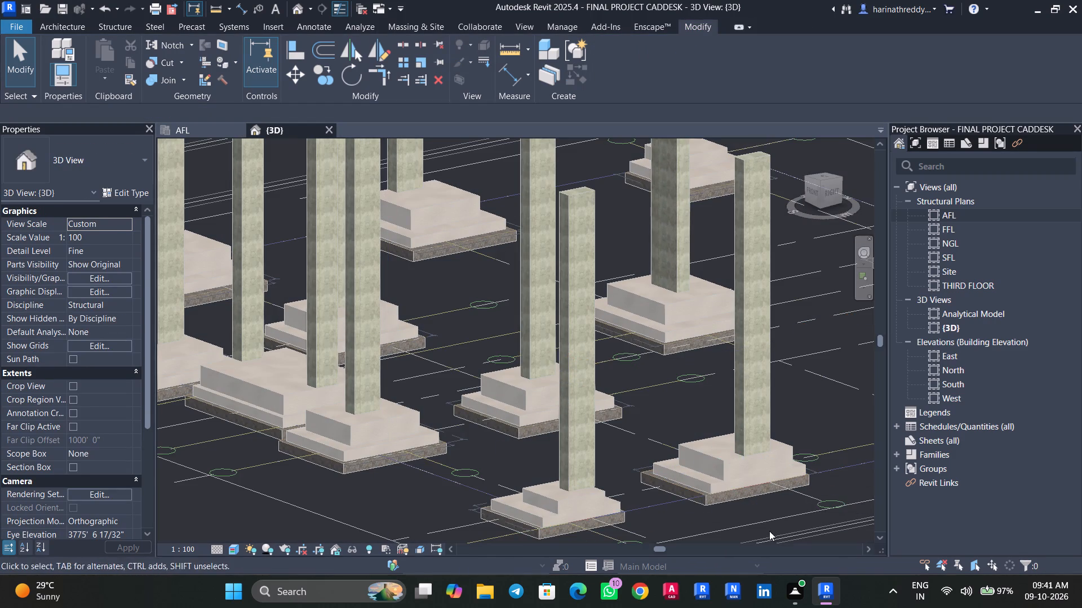
{"action": "middle_click_drag", "start_coordinate": [765, 530], "coordinate": [742, 534], "text": "shift"}
{"action": "middle_click_drag", "start_coordinate": [716, 522], "coordinate": [803, 569], "text": "shift"}
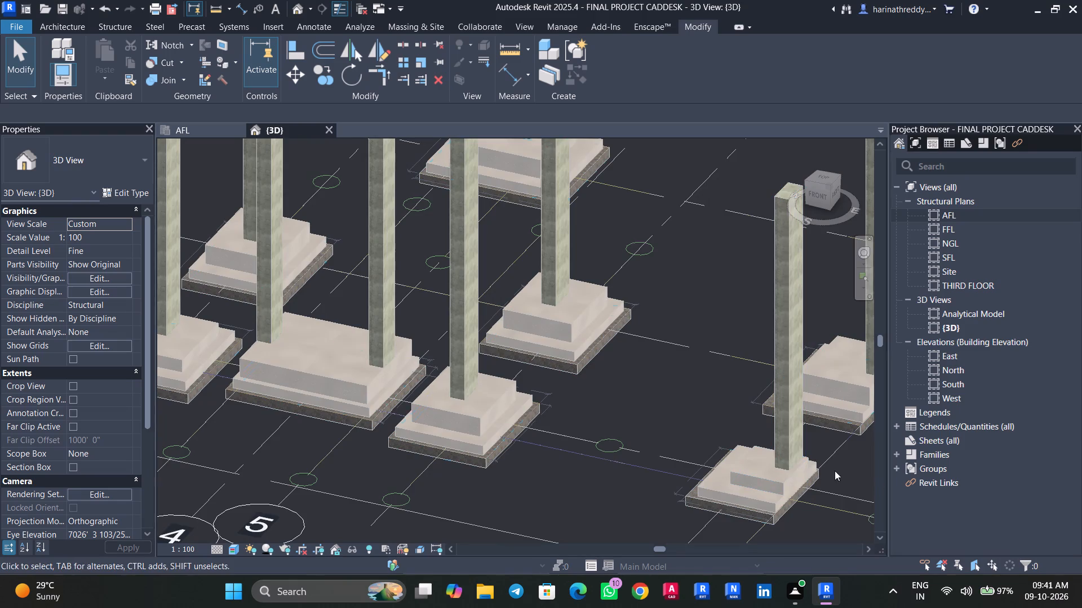
Examine up close the column bases and steps of the footings, including the C1 column on its F1 TOP footing.
{"action": "scroll", "coordinate": [801, 483], "scroll_direction": "up", "scroll_amount": 7}
{"action": "scroll", "coordinate": [765, 467], "scroll_direction": "down", "scroll_amount": 1}
{"action": "scroll", "coordinate": [765, 467], "scroll_direction": "up", "scroll_amount": 9}
{"action": "scroll", "coordinate": [709, 471], "scroll_direction": "down", "scroll_amount": 1}
{"action": "scroll", "coordinate": [709, 471], "scroll_direction": "up", "scroll_amount": 2}
{"action": "middle_click_drag", "start_coordinate": [735, 455], "coordinate": [308, 557]}
{"action": "scroll", "coordinate": [734, 402], "scroll_direction": "down", "scroll_amount": 4}
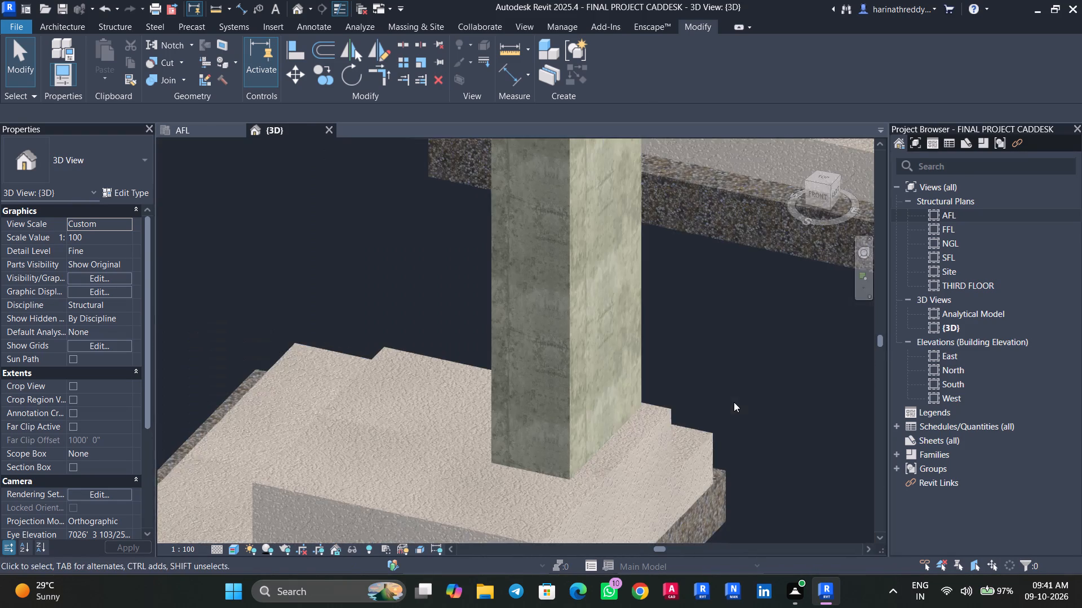
{"action": "middle_click_drag", "start_coordinate": [733, 395], "coordinate": [384, 498]}
{"action": "middle_click_drag", "start_coordinate": [628, 404], "coordinate": [474, 557]}
{"action": "middle_click_drag", "start_coordinate": [591, 402], "coordinate": [600, 525]}
{"action": "middle_click_drag", "start_coordinate": [632, 520], "coordinate": [690, 504], "text": "shift"}
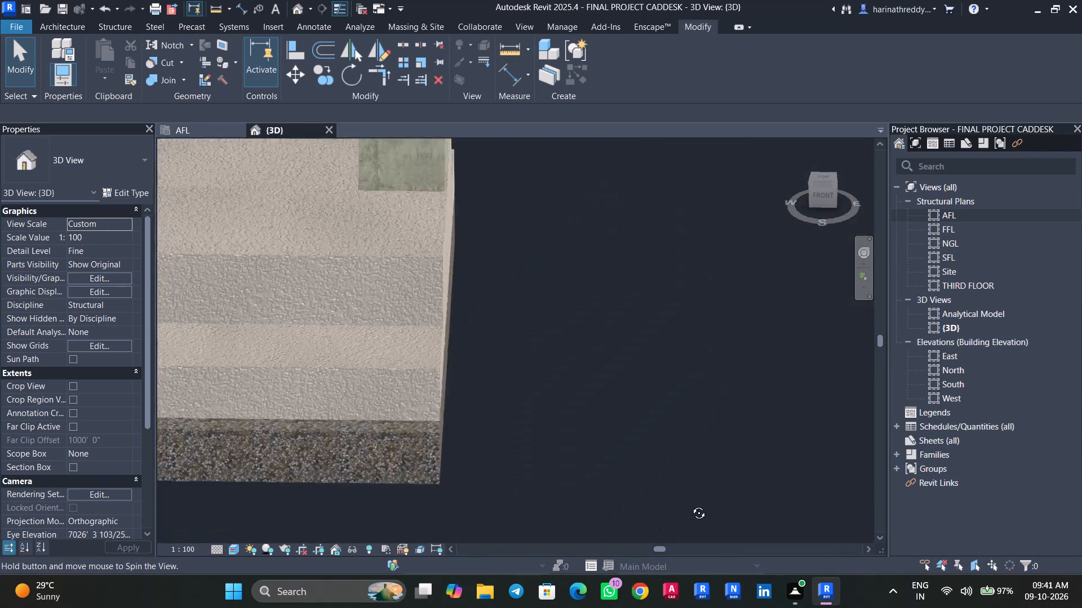
{"action": "middle_click_drag", "start_coordinate": [690, 504], "coordinate": [693, 503], "text": "shift"}
{"action": "middle_click_drag", "start_coordinate": [656, 451], "coordinate": [633, 602]}
{"action": "scroll", "coordinate": [610, 486], "scroll_direction": "down", "scroll_amount": 5}
{"action": "middle_click_drag", "start_coordinate": [628, 453], "coordinate": [580, 515], "text": "shift"}
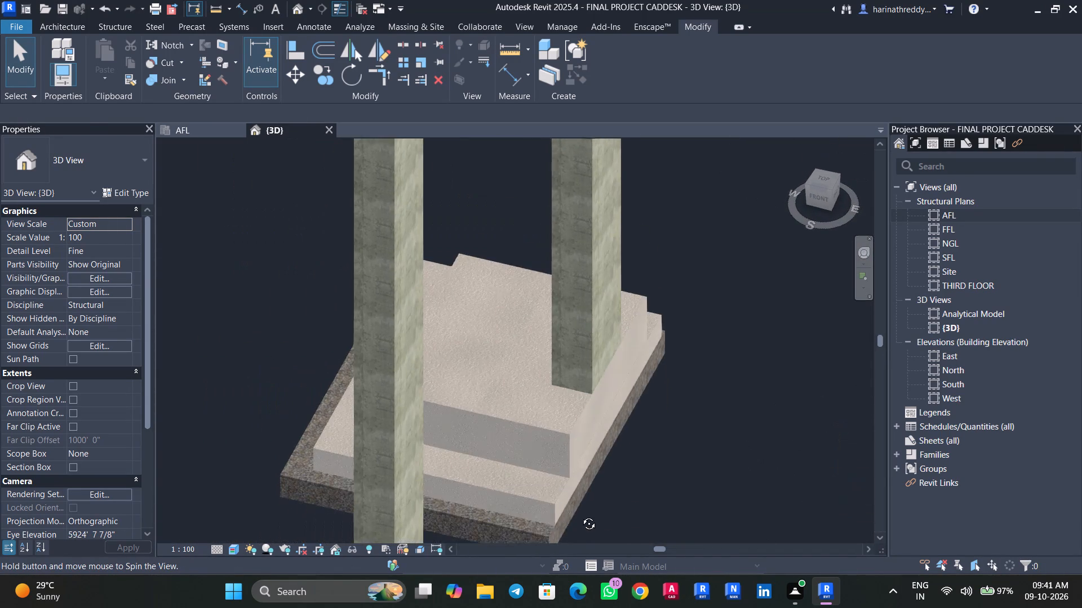
{"action": "middle_click_drag", "start_coordinate": [580, 515], "coordinate": [597, 517], "text": "shift"}
{"action": "middle_click_drag", "start_coordinate": [535, 505], "coordinate": [637, 379]}
{"action": "scroll", "coordinate": [562, 436], "scroll_direction": "up", "scroll_amount": 11}
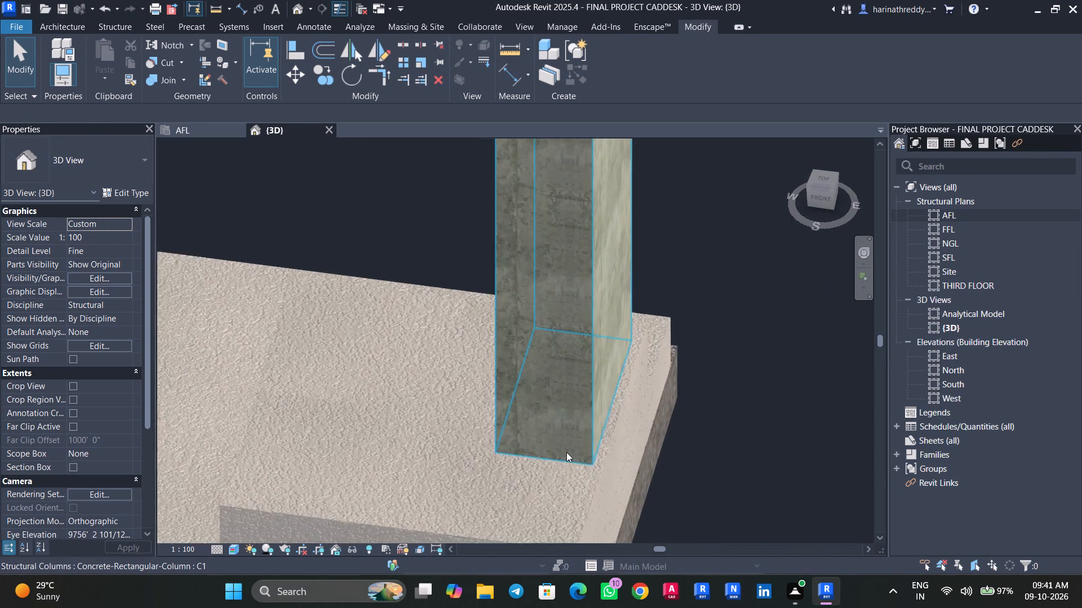
{"action": "scroll", "coordinate": [566, 452], "scroll_direction": "up", "scroll_amount": 2}
{"action": "left_click", "coordinate": [672, 412]}
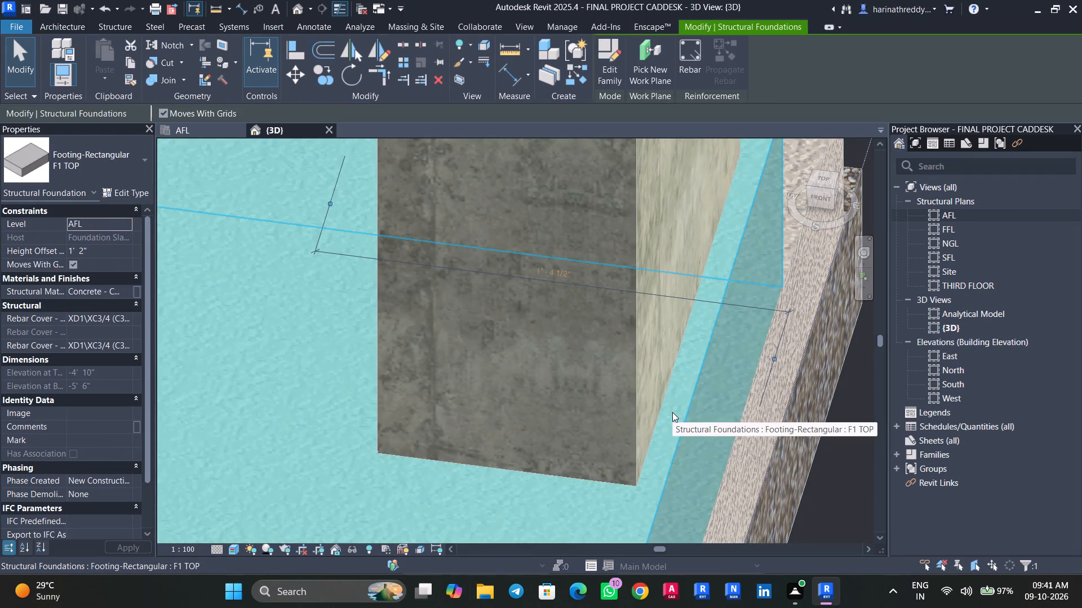
{"action": "scroll", "coordinate": [672, 412], "scroll_direction": "up", "scroll_amount": 1}
{"action": "scroll", "coordinate": [672, 412], "scroll_direction": "down", "scroll_amount": 5}
{"action": "key", "text": "Escape"}
{"action": "scroll", "coordinate": [579, 445], "scroll_direction": "down", "scroll_amount": 6}
{"action": "scroll", "coordinate": [579, 445], "scroll_direction": "up", "scroll_amount": 1}
{"action": "scroll", "coordinate": [579, 445], "scroll_direction": "down", "scroll_amount": 3}
{"action": "middle_click_drag", "start_coordinate": [686, 366], "coordinate": [610, 576]}
{"action": "middle_click_drag", "start_coordinate": [700, 401], "coordinate": [694, 456]}
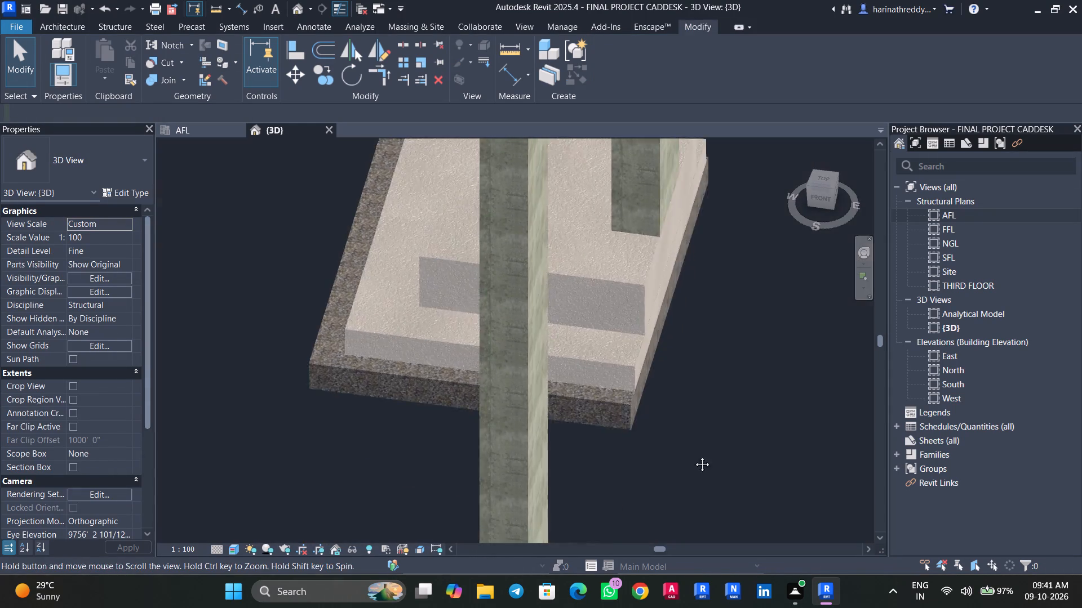
{"action": "middle_click_drag", "start_coordinate": [694, 456], "coordinate": [662, 566]}
{"action": "middle_click_drag", "start_coordinate": [690, 403], "coordinate": [644, 584]}
{"action": "middle_click_drag", "start_coordinate": [716, 446], "coordinate": [683, 571]}
{"action": "middle_click_drag", "start_coordinate": [775, 415], "coordinate": [737, 568]}
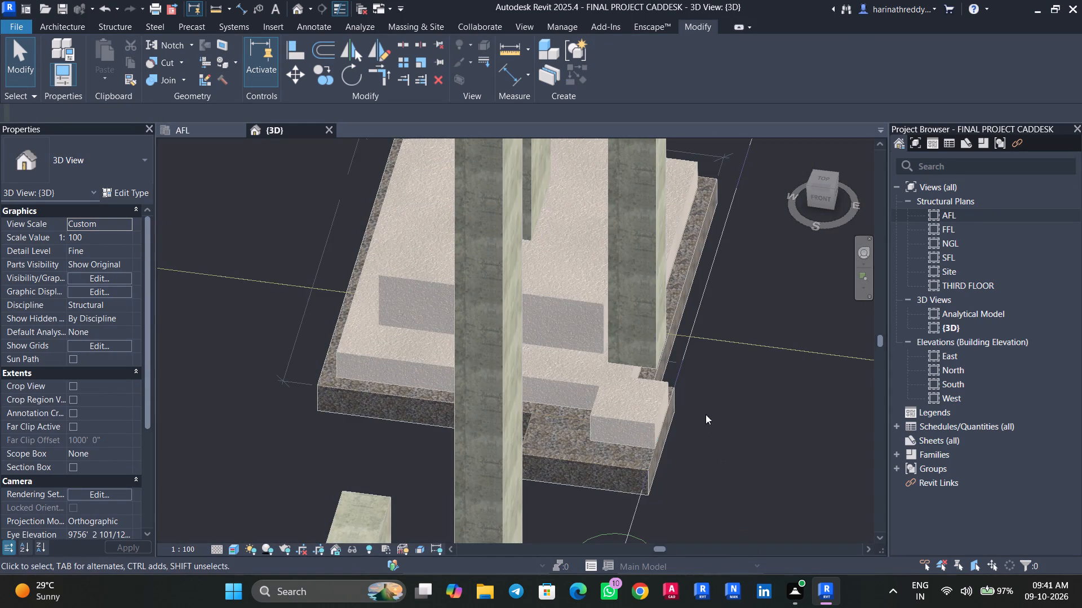
Check the type dimensions of the small footing of type FOOTING and inspect the PCC slab beneath it.
{"action": "left_click", "coordinate": [651, 364]}
{"action": "key", "text": "Escape"}
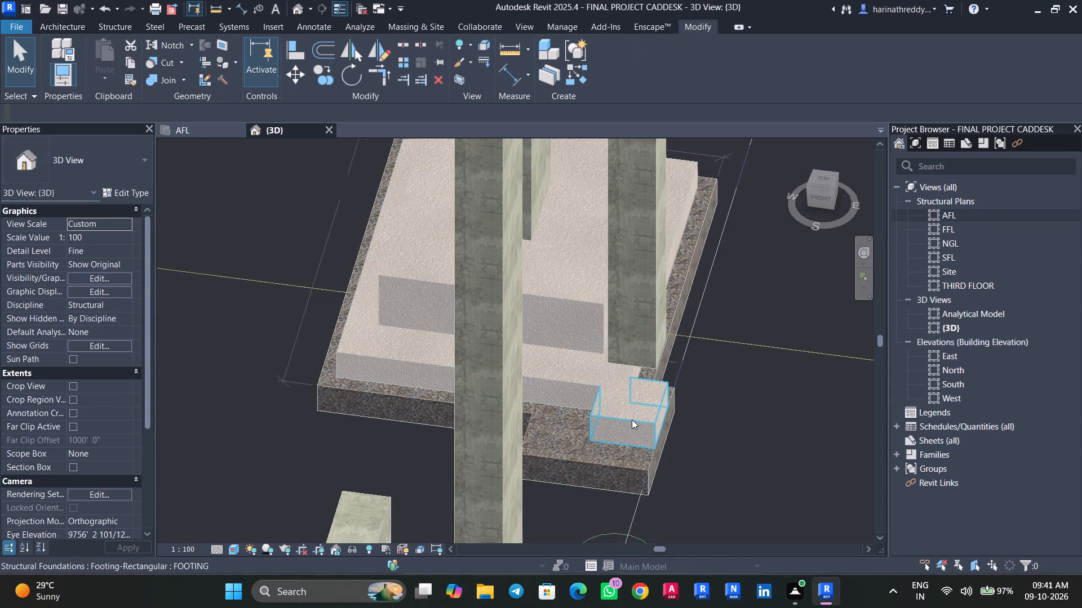
{"action": "left_click", "coordinate": [632, 419]}
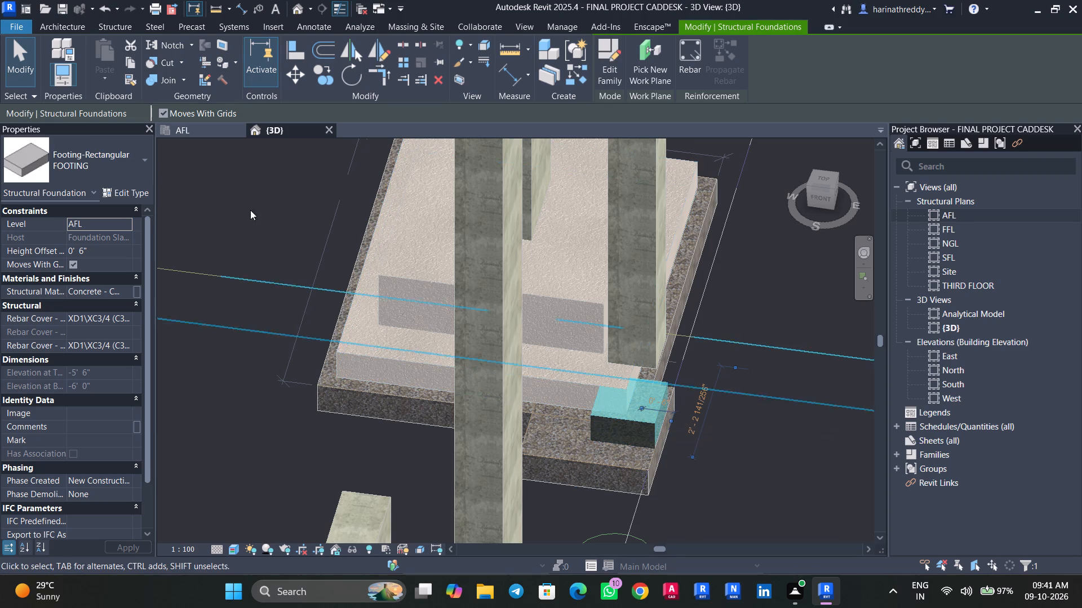
{"action": "left_click", "coordinate": [132, 194]}
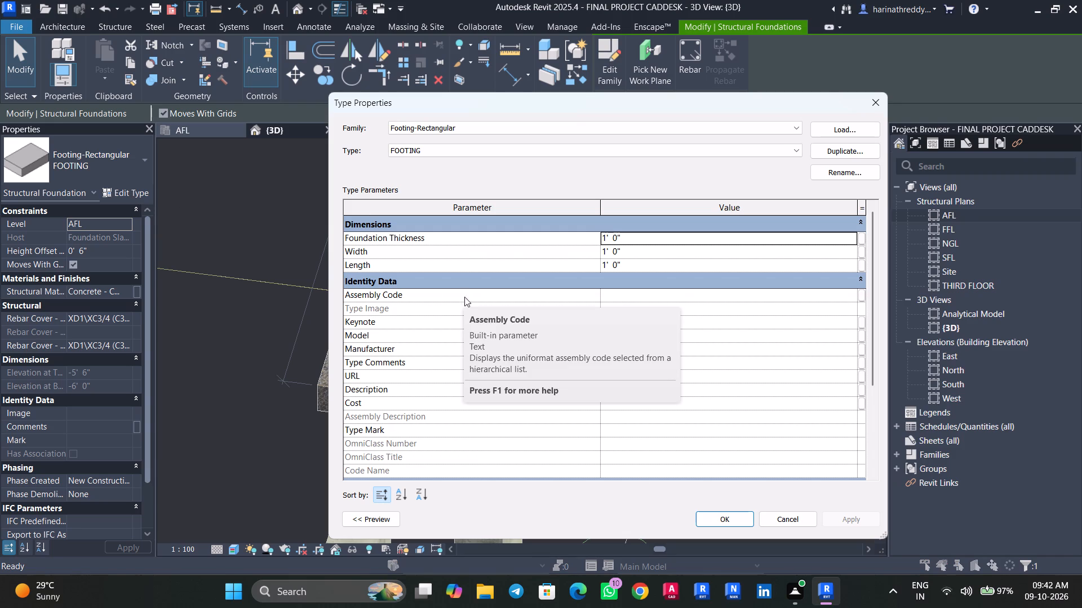
{"action": "left_click", "coordinate": [730, 525]}
{"action": "key", "text": "Escape"}
{"action": "left_click", "coordinate": [600, 466]}
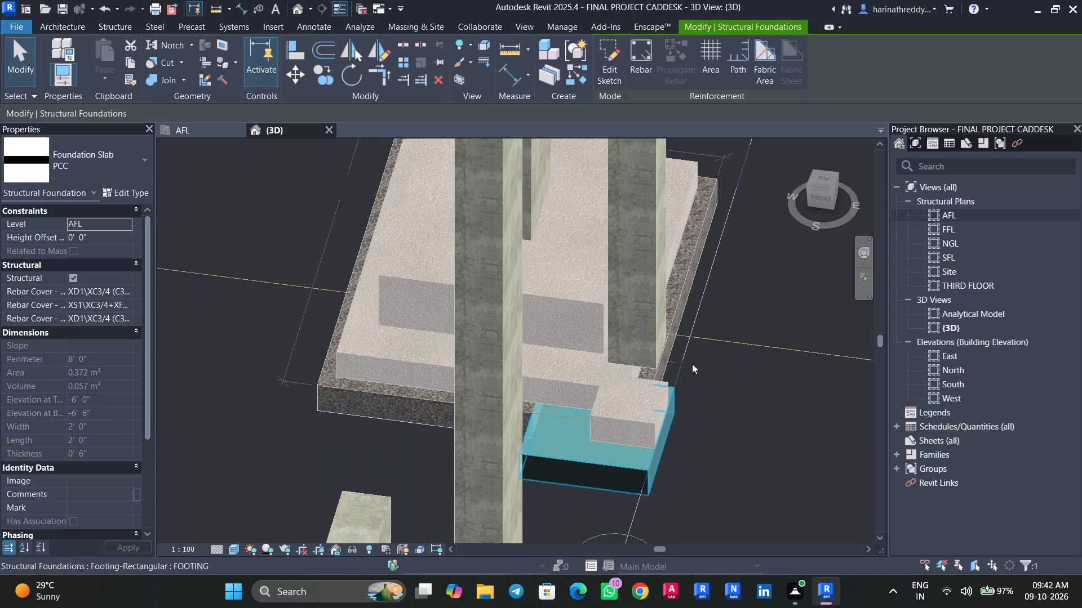
{"action": "key", "text": "Escape"}
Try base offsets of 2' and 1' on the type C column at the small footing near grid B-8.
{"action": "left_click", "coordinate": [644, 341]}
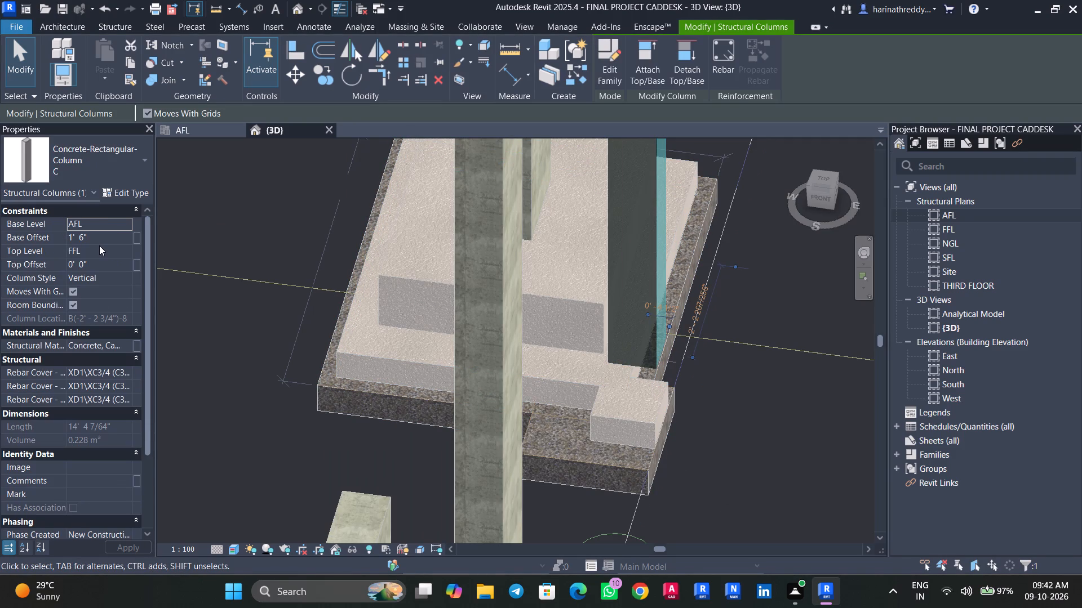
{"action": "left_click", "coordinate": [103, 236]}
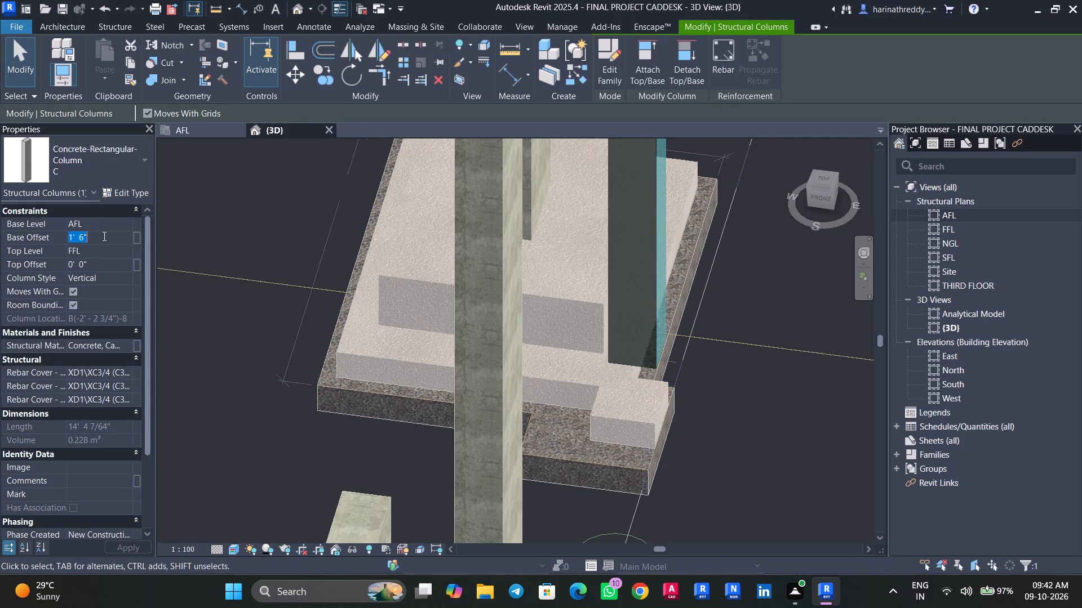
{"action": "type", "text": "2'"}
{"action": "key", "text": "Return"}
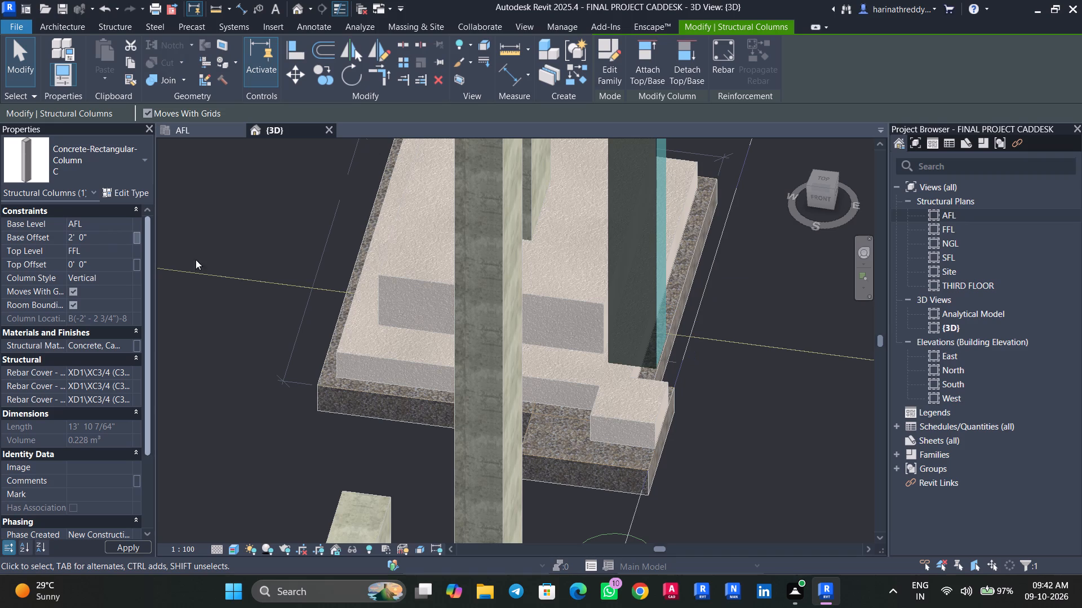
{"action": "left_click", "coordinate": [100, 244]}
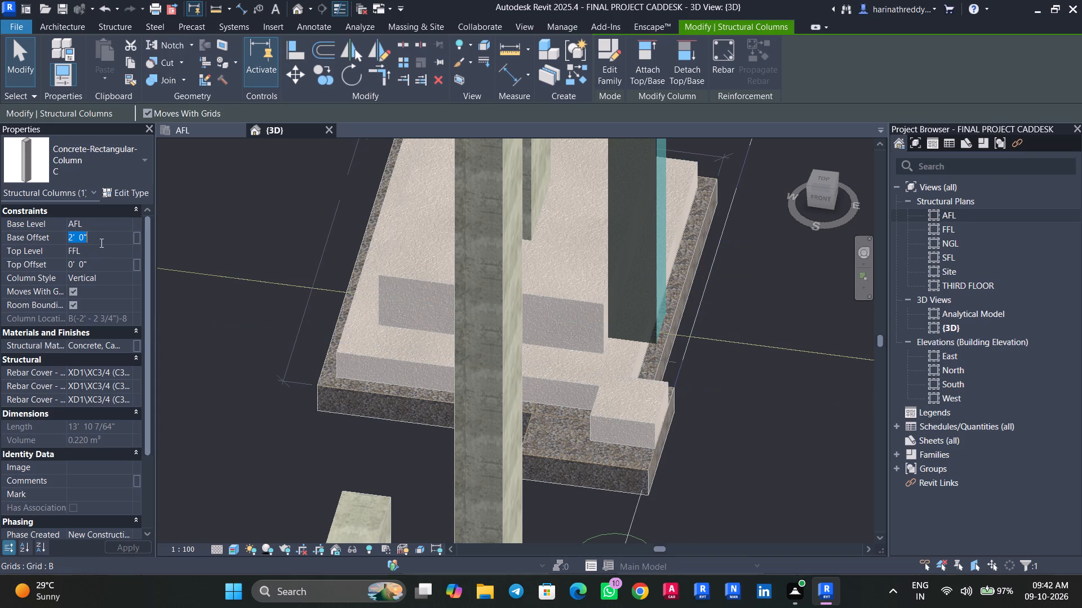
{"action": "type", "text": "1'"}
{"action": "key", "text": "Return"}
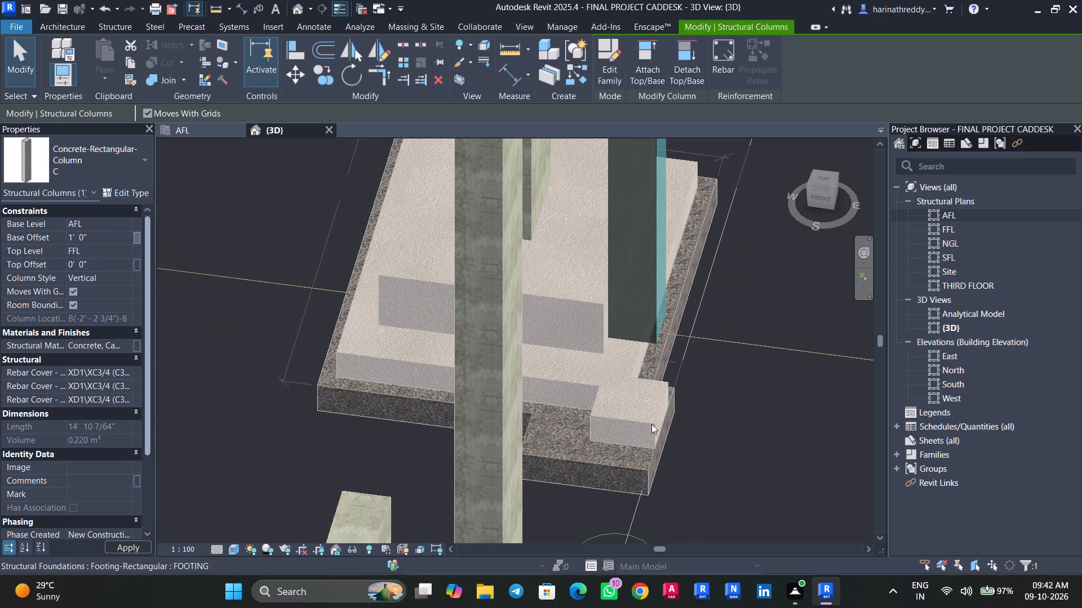
Set the base offset of the type C column near grid B-8 to 6" to seat it on its small footing.
{"action": "key", "text": "Escape"}
{"action": "key", "text": "Escape"}
{"action": "scroll", "coordinate": [645, 410], "scroll_direction": "up", "scroll_amount": 1}
{"action": "scroll", "coordinate": [646, 410], "scroll_direction": "down", "scroll_amount": 1}
{"action": "scroll", "coordinate": [646, 410], "scroll_direction": "up", "scroll_amount": 1}
{"action": "scroll", "coordinate": [646, 410], "scroll_direction": "down", "scroll_amount": 1}
{"action": "scroll", "coordinate": [647, 410], "scroll_direction": "up", "scroll_amount": 1}
{"action": "middle_click_drag", "start_coordinate": [729, 437], "coordinate": [739, 392], "text": "shift"}
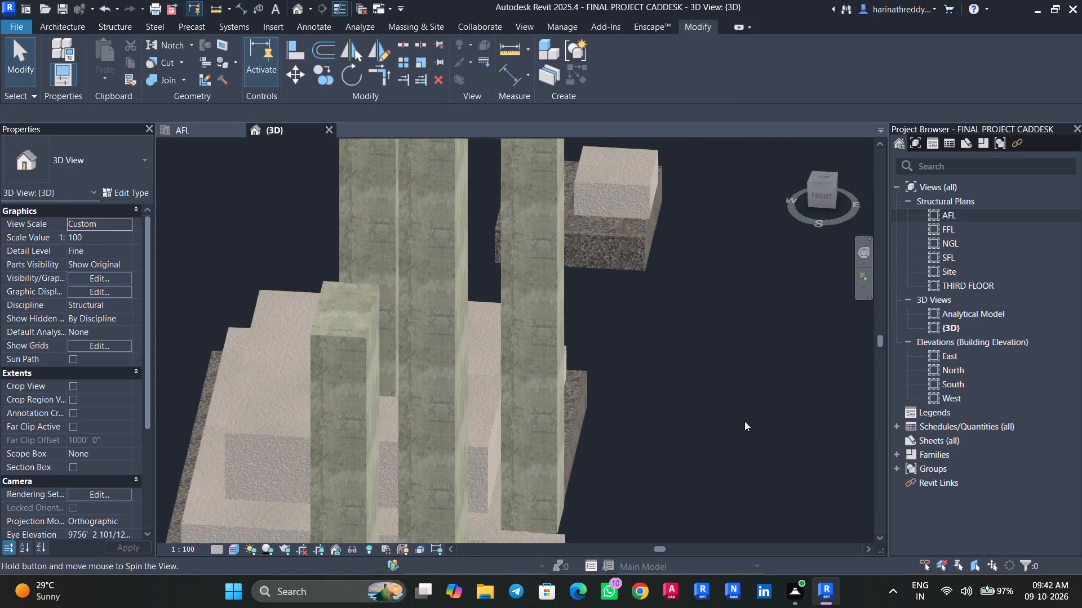
{"action": "middle_click_drag", "start_coordinate": [739, 433], "coordinate": [644, 199]}
{"action": "scroll", "coordinate": [442, 285], "scroll_direction": "up", "scroll_amount": 8}
{"action": "scroll", "coordinate": [459, 316], "scroll_direction": "down", "scroll_amount": 1}
{"action": "scroll", "coordinate": [459, 316], "scroll_direction": "up", "scroll_amount": 1}
{"action": "middle_click_drag", "start_coordinate": [553, 335], "coordinate": [549, 324], "text": "shift"}
{"action": "scroll", "coordinate": [553, 333], "scroll_direction": "up", "scroll_amount": 1, "text": "shift"}
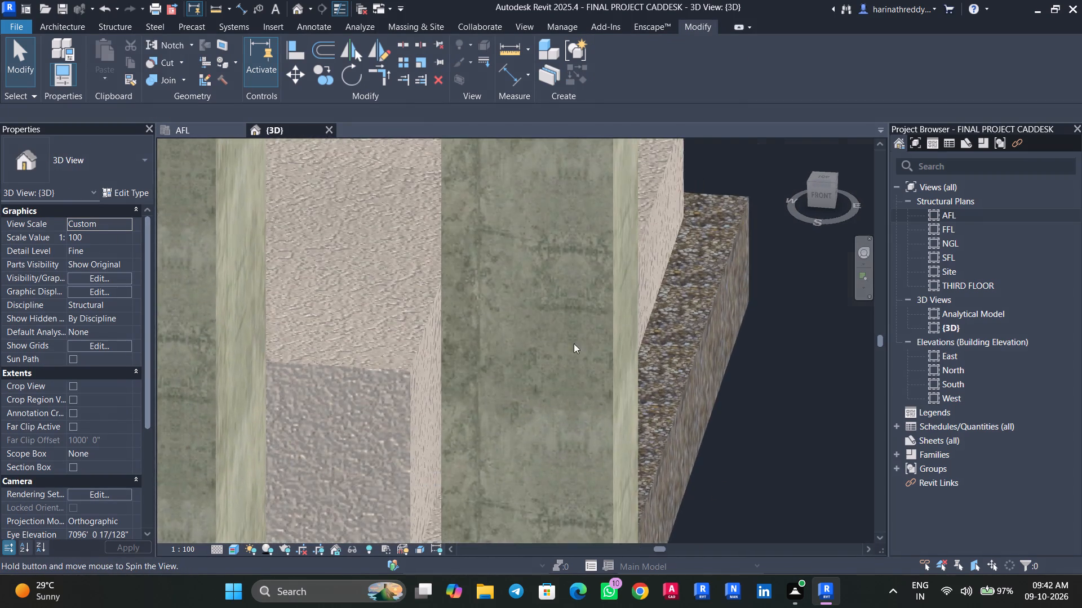
{"action": "middle_click_drag", "start_coordinate": [609, 373], "coordinate": [751, 68]}
{"action": "scroll", "coordinate": [657, 357], "scroll_direction": "up", "scroll_amount": 3}
{"action": "left_click", "coordinate": [697, 232]}
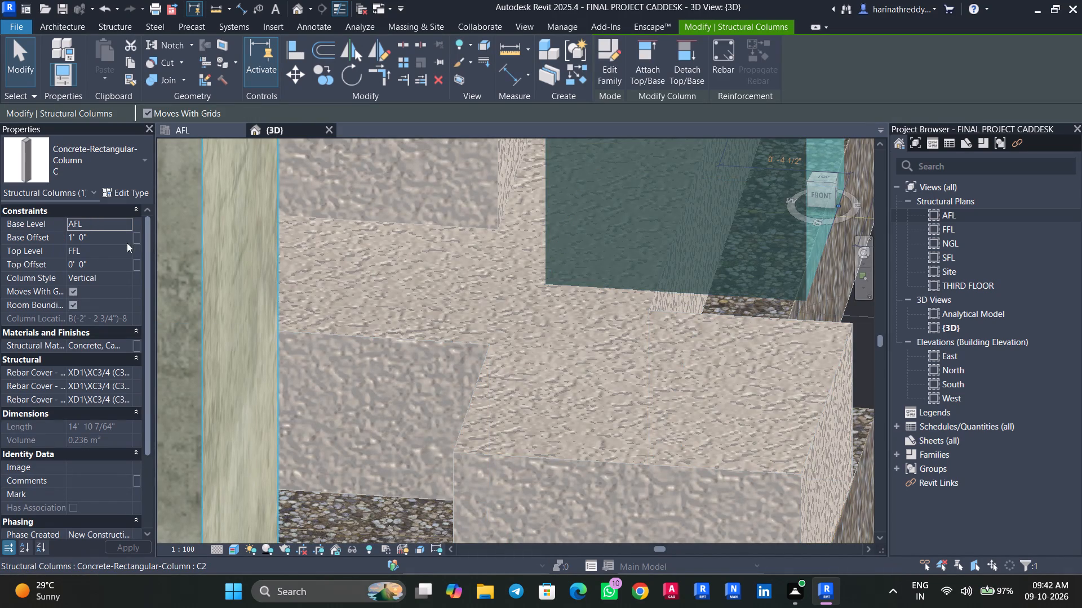
{"action": "left_click", "coordinate": [96, 242]}
{"action": "type", "text": "6\""}
{"action": "key", "text": "Return"}
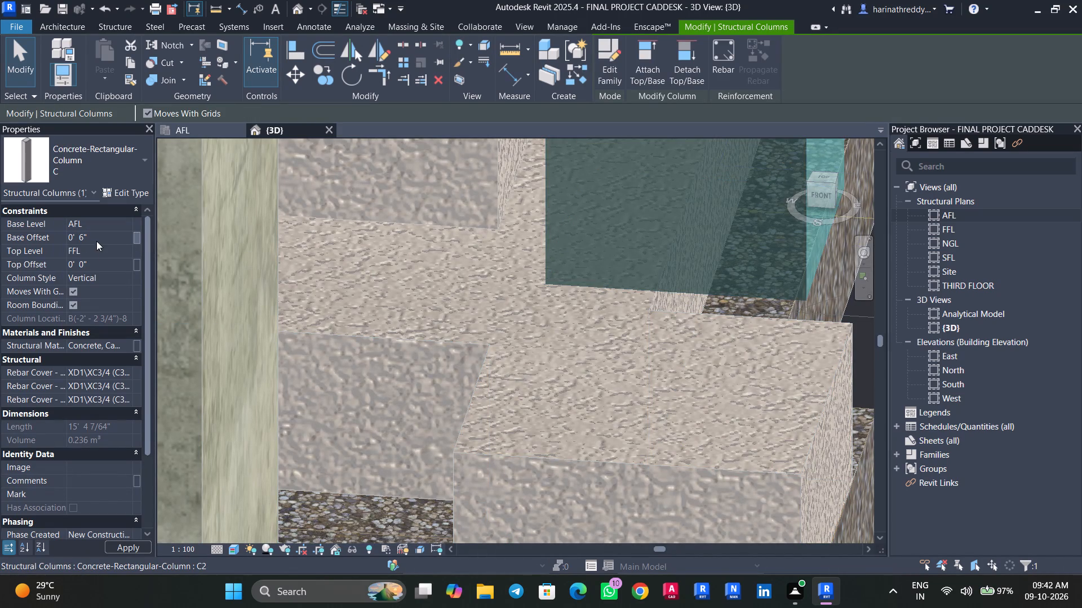
{"action": "key", "text": "Escape"}
{"action": "key", "text": "Escape"}
{"action": "left_click", "coordinate": [632, 408]}
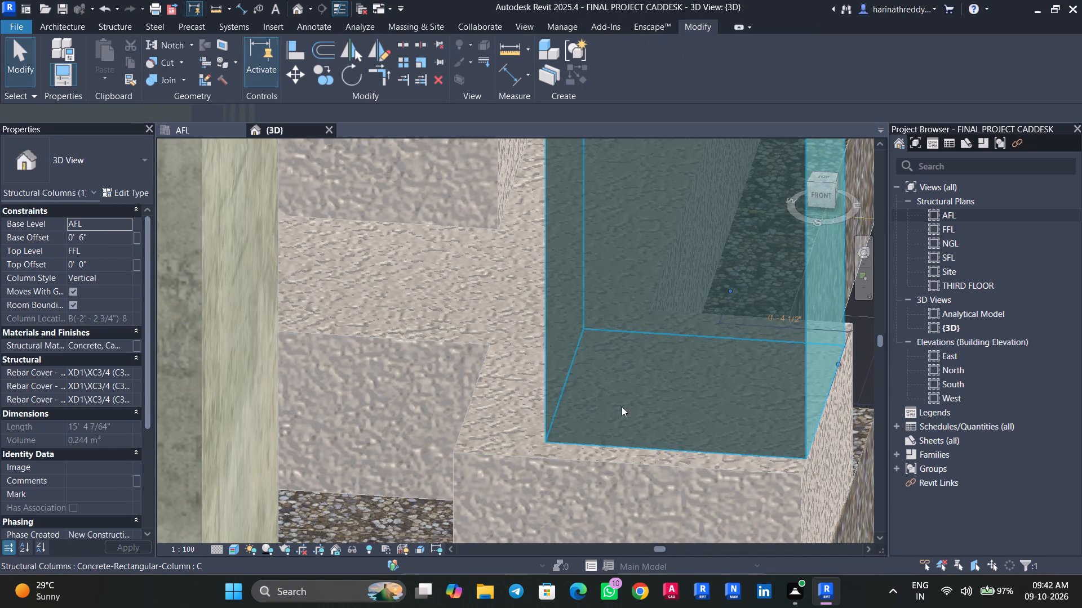
Select all type C columns in the project and set their base offset to 6".
{"action": "scroll", "coordinate": [576, 413], "scroll_direction": "down", "scroll_amount": 1}
{"action": "scroll", "coordinate": [576, 413], "scroll_direction": "up", "scroll_amount": 1}
{"action": "scroll", "coordinate": [576, 413], "scroll_direction": "down", "scroll_amount": 1}
{"action": "scroll", "coordinate": [576, 413], "scroll_direction": "up", "scroll_amount": 1}
{"action": "scroll", "coordinate": [576, 413], "scroll_direction": "down", "scroll_amount": 1}
{"action": "scroll", "coordinate": [576, 413], "scroll_direction": "up", "scroll_amount": 1}
{"action": "scroll", "coordinate": [575, 412], "scroll_direction": "down", "scroll_amount": 16}
{"action": "scroll", "coordinate": [575, 412], "scroll_direction": "up", "scroll_amount": 1}
{"action": "scroll", "coordinate": [575, 412], "scroll_direction": "down", "scroll_amount": 1}
{"action": "middle_click_drag", "start_coordinate": [695, 316], "coordinate": [676, 405]}
{"action": "middle_click_drag", "start_coordinate": [694, 326], "coordinate": [615, 517]}
{"action": "key", "text": "Escape"}
{"action": "left_click", "coordinate": [612, 301]}
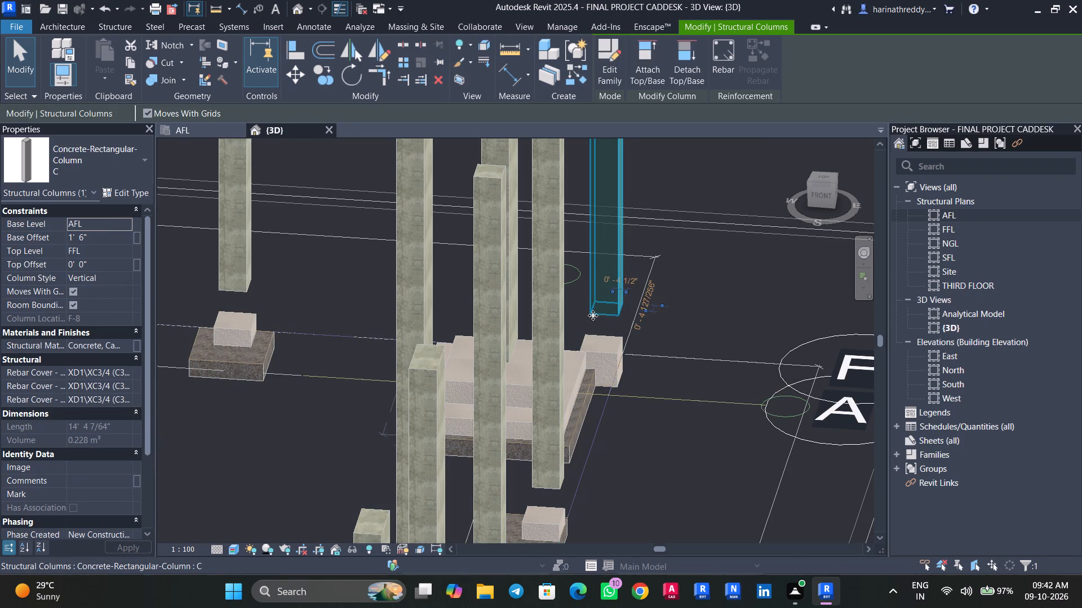
{"action": "key", "text": "s"}
{"action": "key", "text": "a"}
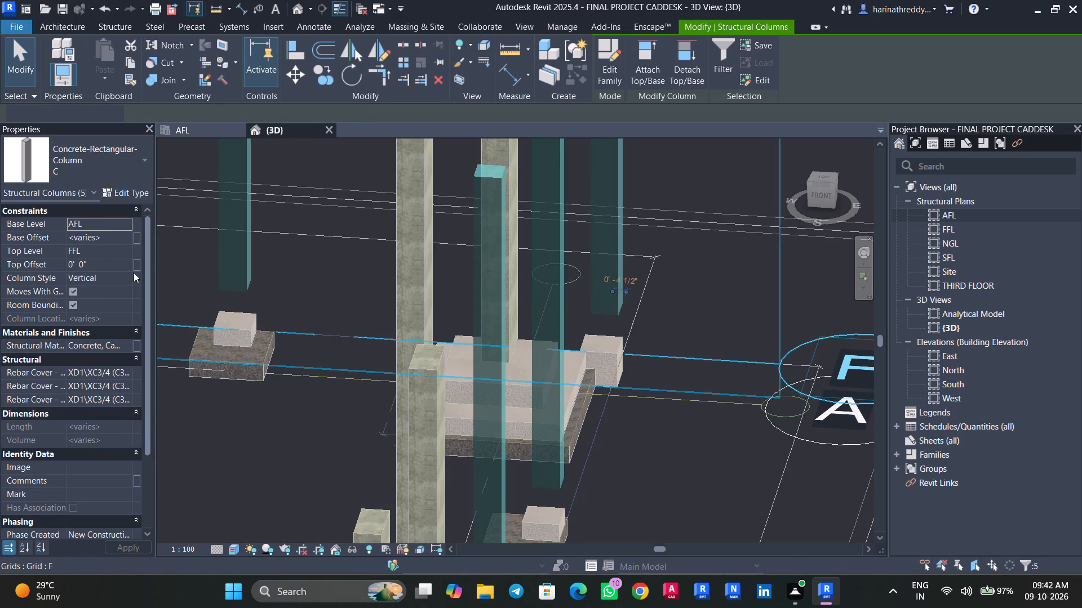
{"action": "scroll", "coordinate": [143, 278], "scroll_direction": "down", "scroll_amount": 14}
{"action": "scroll", "coordinate": [270, 346], "scroll_direction": "up", "scroll_amount": 1}
{"action": "scroll", "coordinate": [270, 346], "scroll_direction": "down", "scroll_amount": 2}
{"action": "middle_click_drag", "start_coordinate": [244, 391], "coordinate": [525, 332]}
{"action": "scroll", "coordinate": [107, 261], "scroll_direction": "up", "scroll_amount": 3}
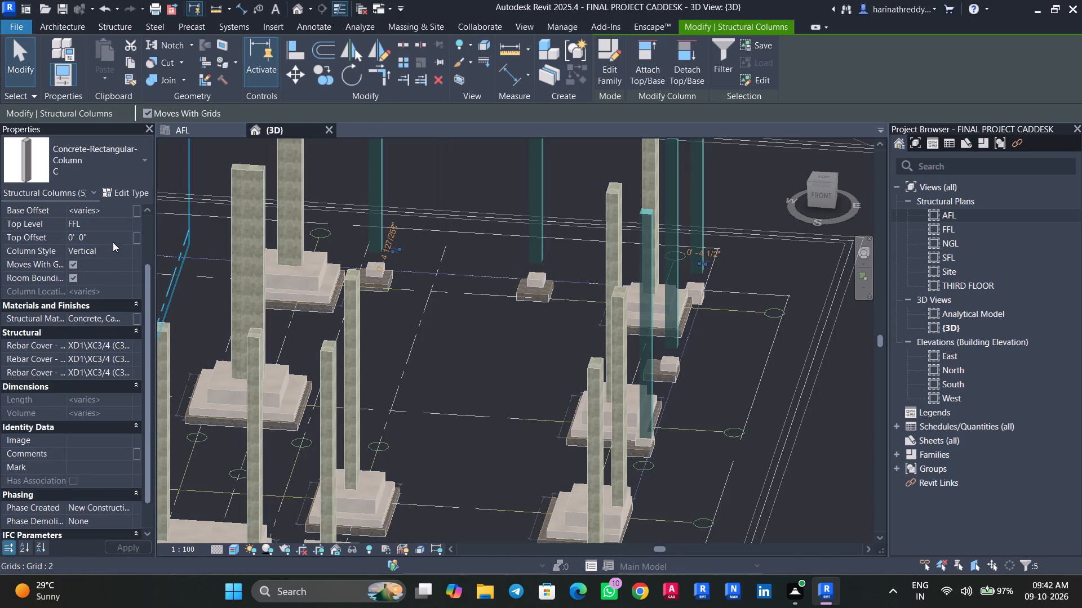
{"action": "left_click", "coordinate": [114, 239]}
{"action": "type", "text": "6\""}
{"action": "key", "text": "Return"}
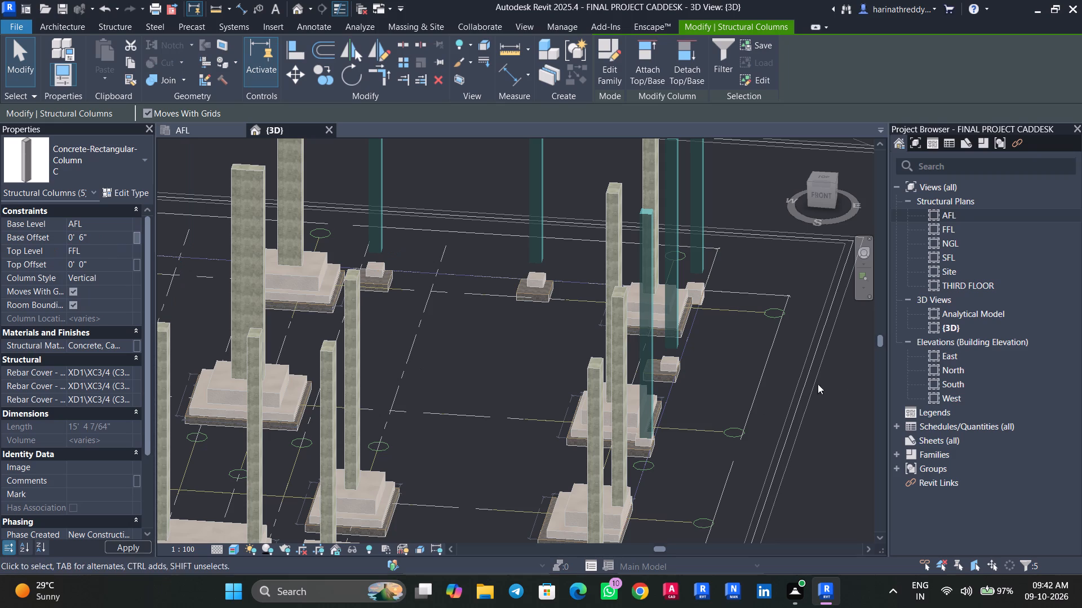
{"action": "key", "text": "Escape"}
{"action": "key", "text": "Escape"}
Review the whole column and footing layout from several sides, checking that each column meets its footing.
{"action": "middle_click_drag", "start_coordinate": [731, 409], "coordinate": [844, 236]}
{"action": "scroll", "coordinate": [559, 323], "scroll_direction": "down", "scroll_amount": 5}
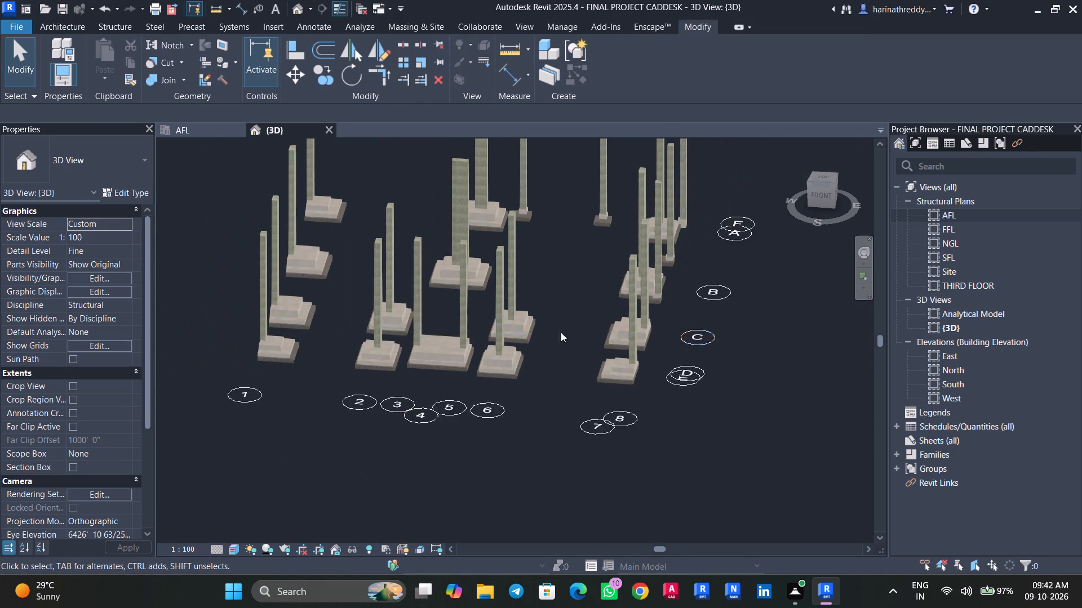
{"action": "middle_click_drag", "start_coordinate": [570, 352], "coordinate": [721, 382], "text": "shift"}
{"action": "scroll", "coordinate": [584, 353], "scroll_direction": "up", "scroll_amount": 1, "text": "shift"}
{"action": "middle_click_drag", "start_coordinate": [669, 374], "coordinate": [632, 400], "text": "shift"}
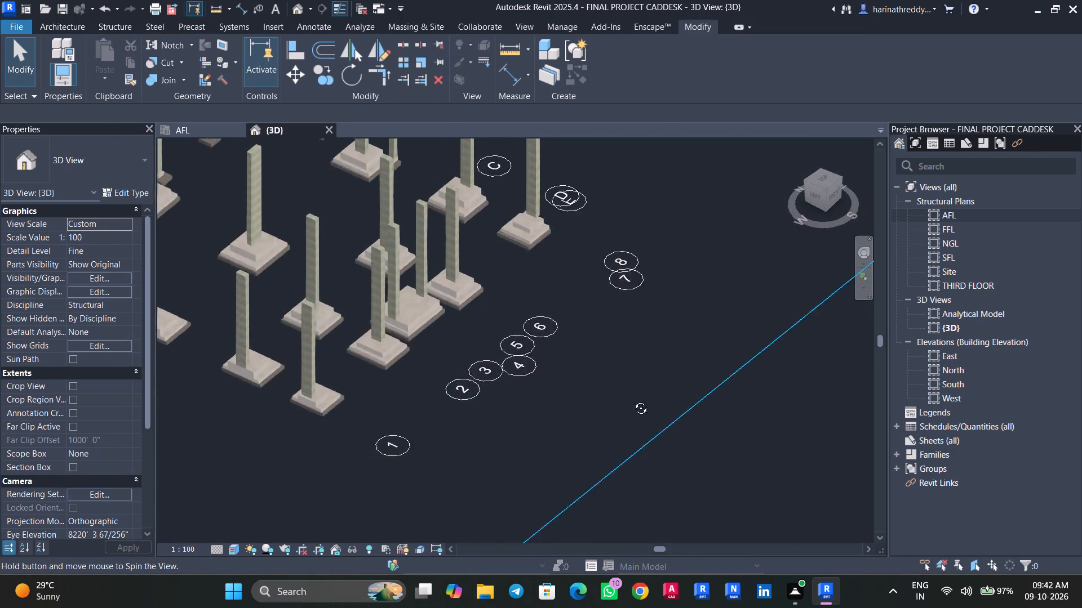
{"action": "middle_click_drag", "start_coordinate": [632, 400], "coordinate": [728, 343], "text": "shift"}
{"action": "middle_click_drag", "start_coordinate": [593, 396], "coordinate": [870, 442]}
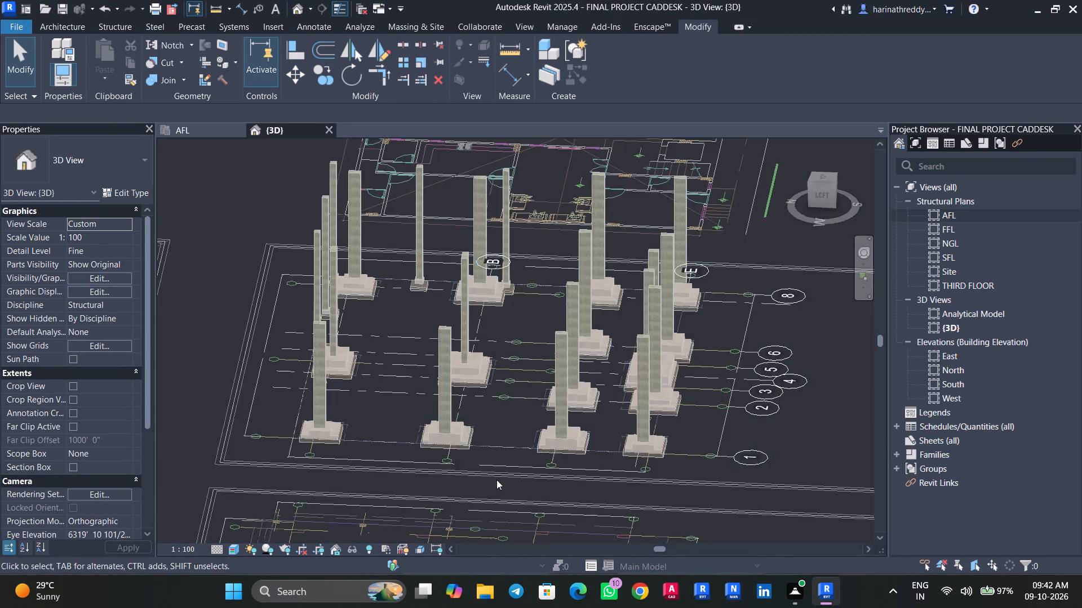
{"action": "scroll", "coordinate": [361, 403], "scroll_direction": "up", "scroll_amount": 1}
{"action": "scroll", "coordinate": [361, 403], "scroll_direction": "down", "scroll_amount": 1}
{"action": "scroll", "coordinate": [361, 403], "scroll_direction": "up", "scroll_amount": 8}
{"action": "middle_click_drag", "start_coordinate": [365, 399], "coordinate": [506, 464]}
{"action": "scroll", "coordinate": [506, 464], "scroll_direction": "down", "scroll_amount": 7}
{"action": "scroll", "coordinate": [506, 464], "scroll_direction": "up", "scroll_amount": 1}
{"action": "scroll", "coordinate": [506, 464], "scroll_direction": "down", "scroll_amount": 1}
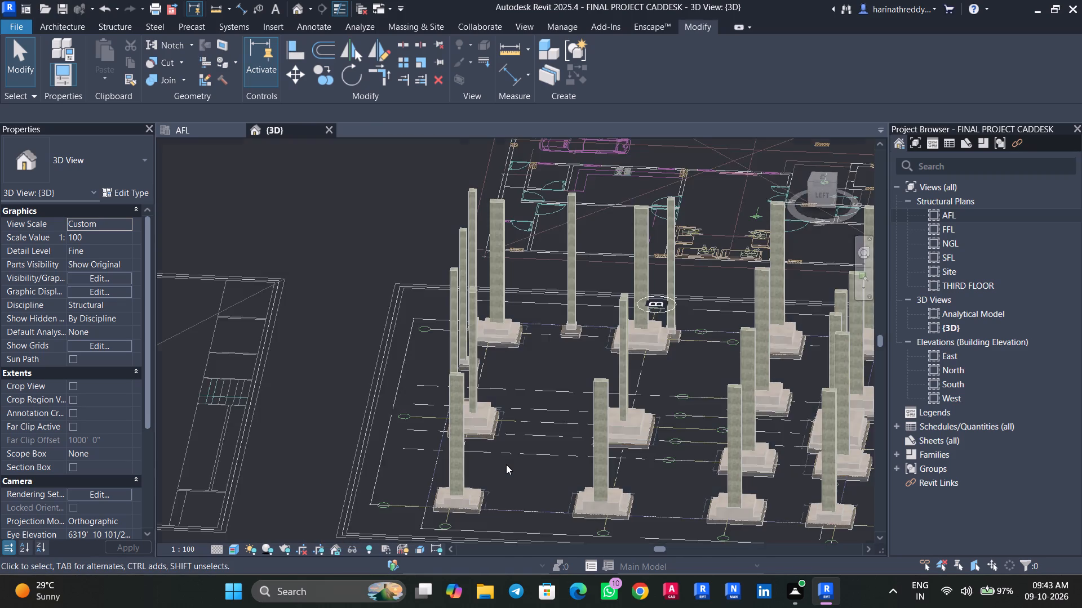
{"action": "middle_click_drag", "start_coordinate": [498, 461], "coordinate": [380, 420]}
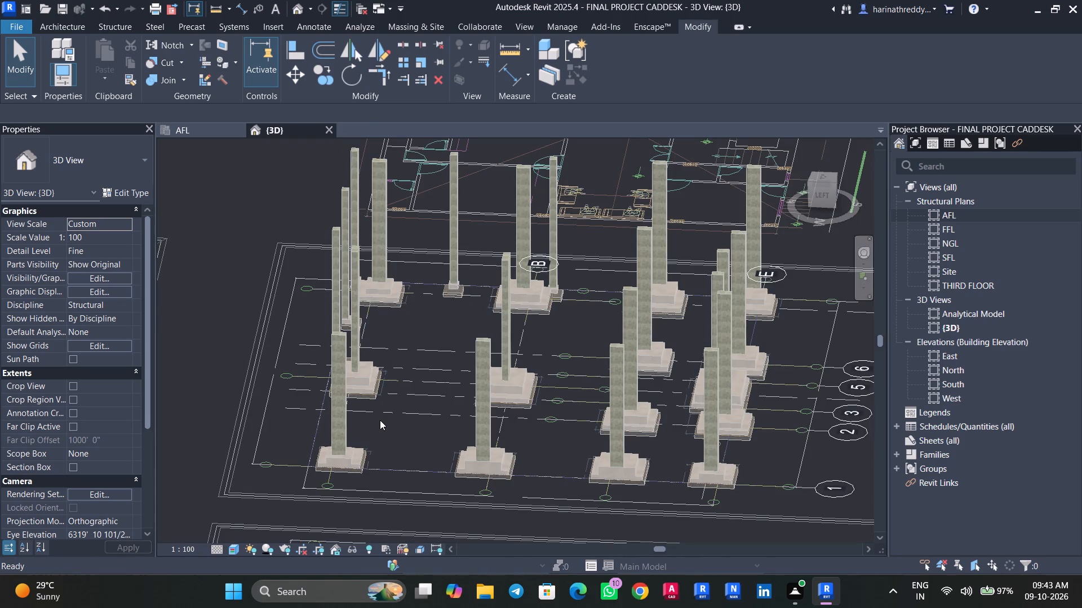